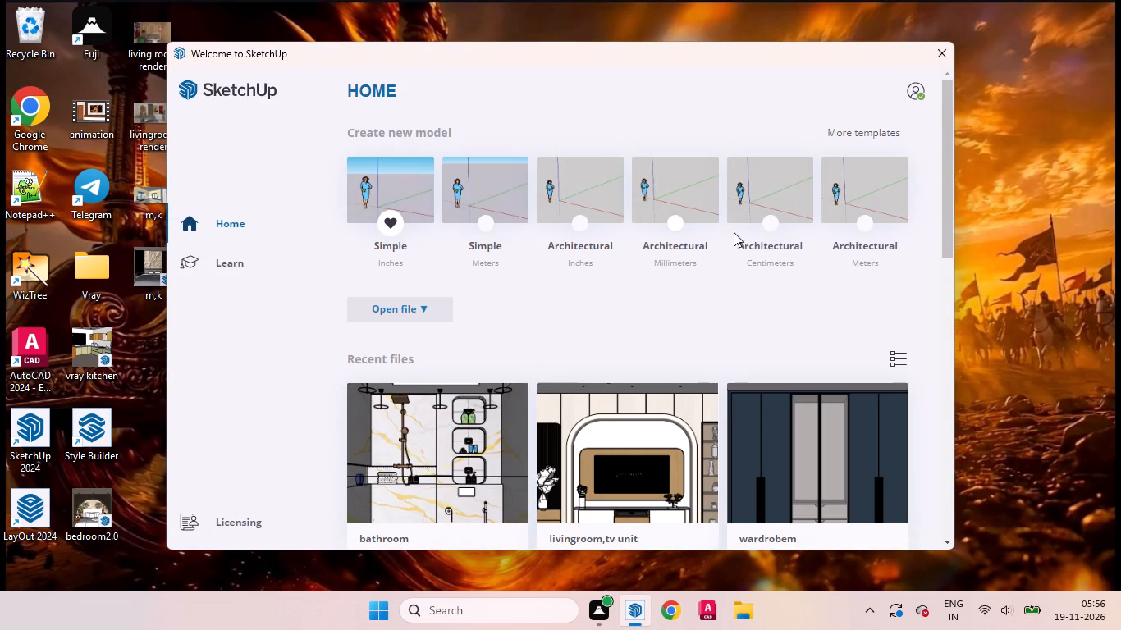
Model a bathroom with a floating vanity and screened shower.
Create a new model from the Simple template in inches.
click(364, 174)
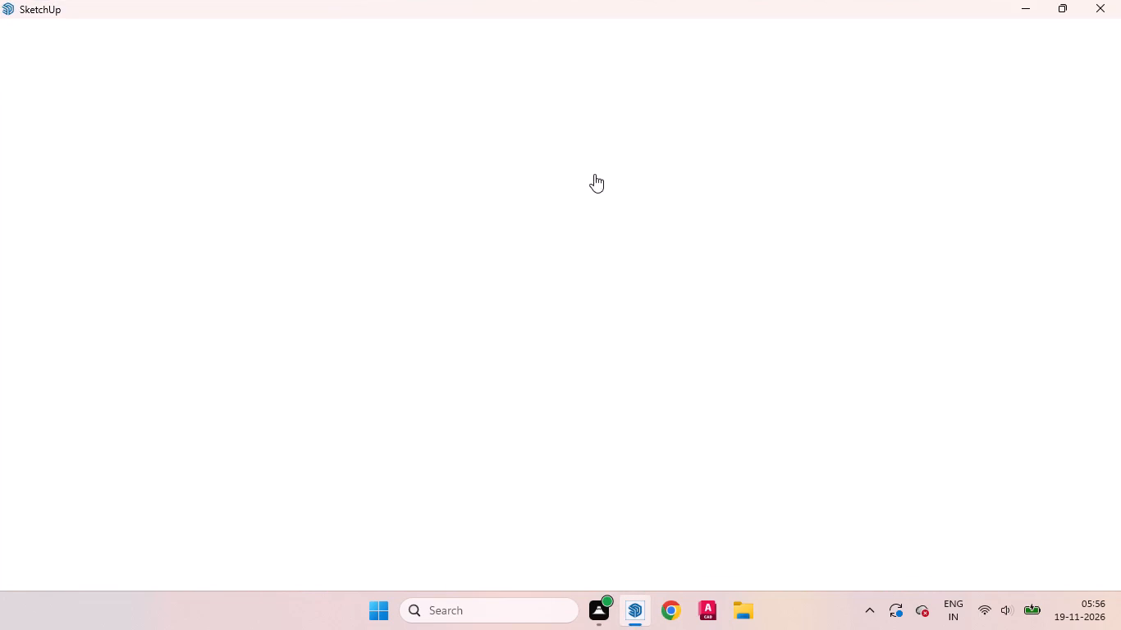
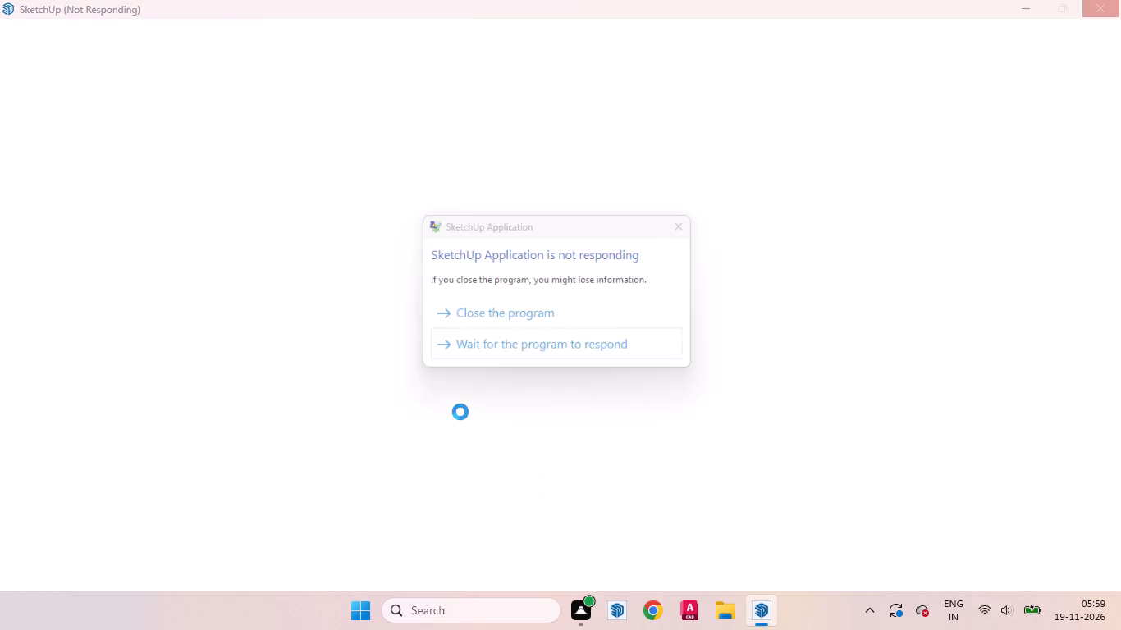
Close the unresponsive SketchUp application instead of waiting for it to respond.
click(552, 318)
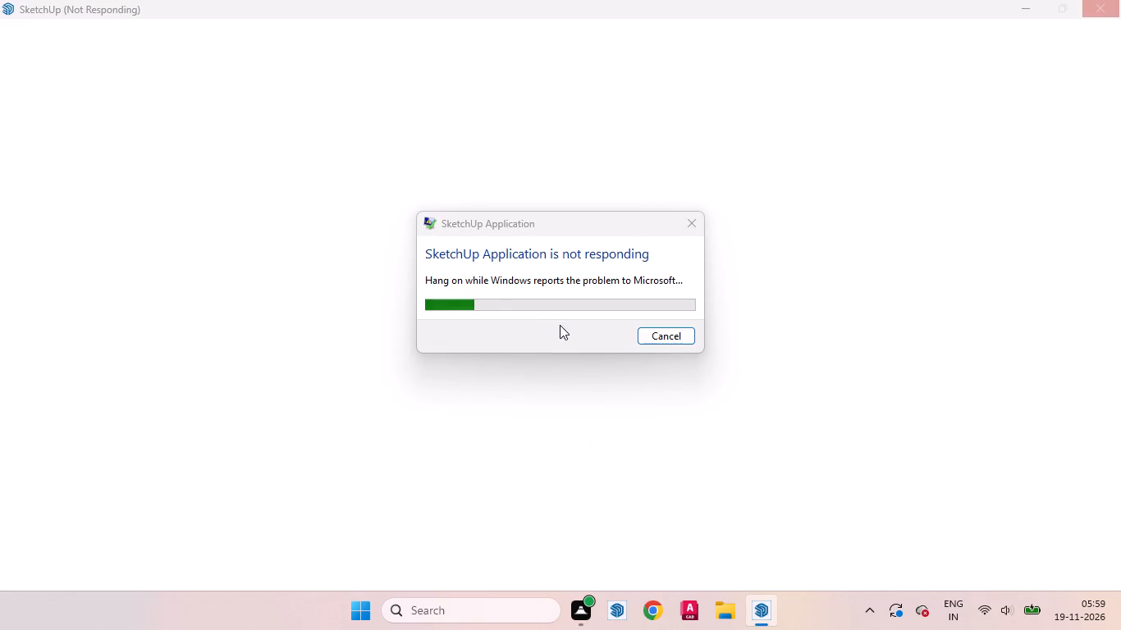
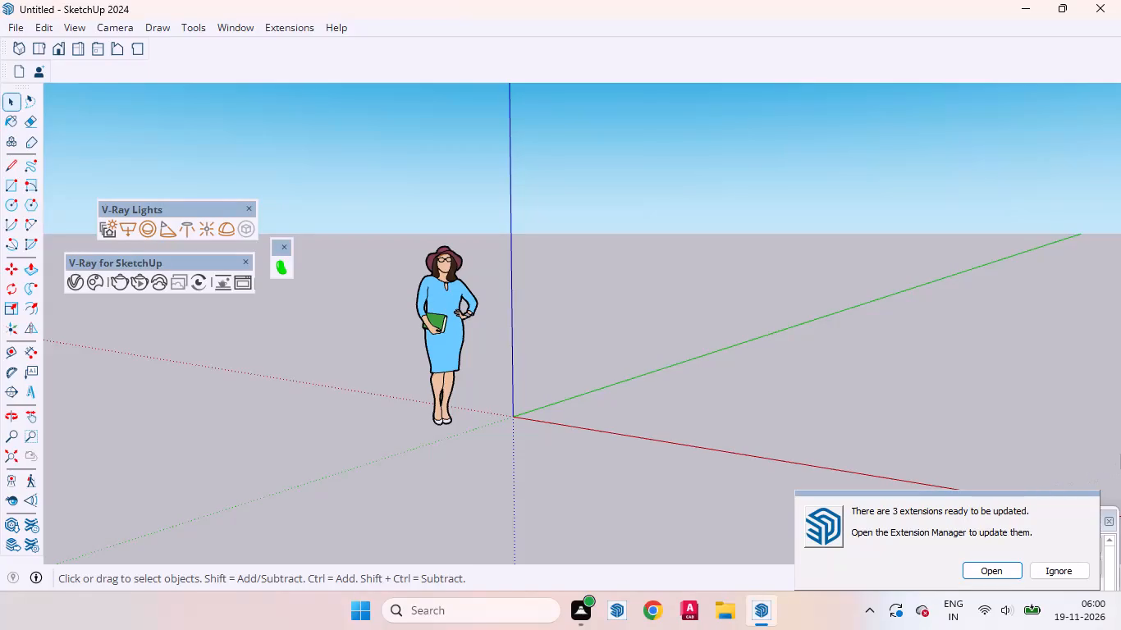
Ignore the extension update notification.
click(1064, 574)
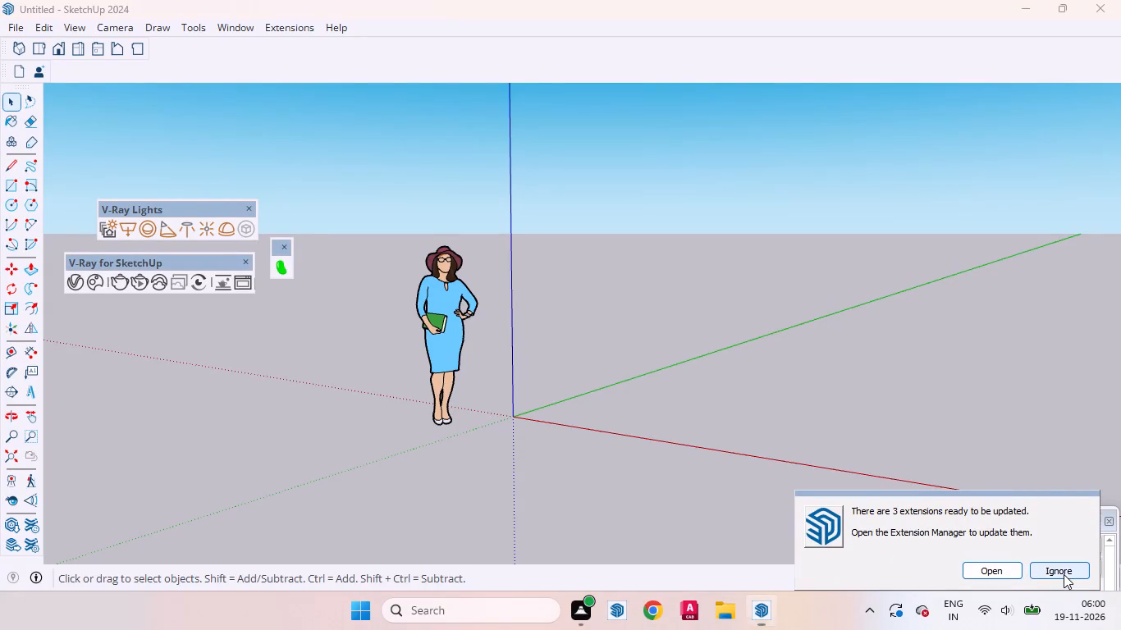
Erase the default human figure component from the new model.
click(462, 311)
right_click(466, 311)
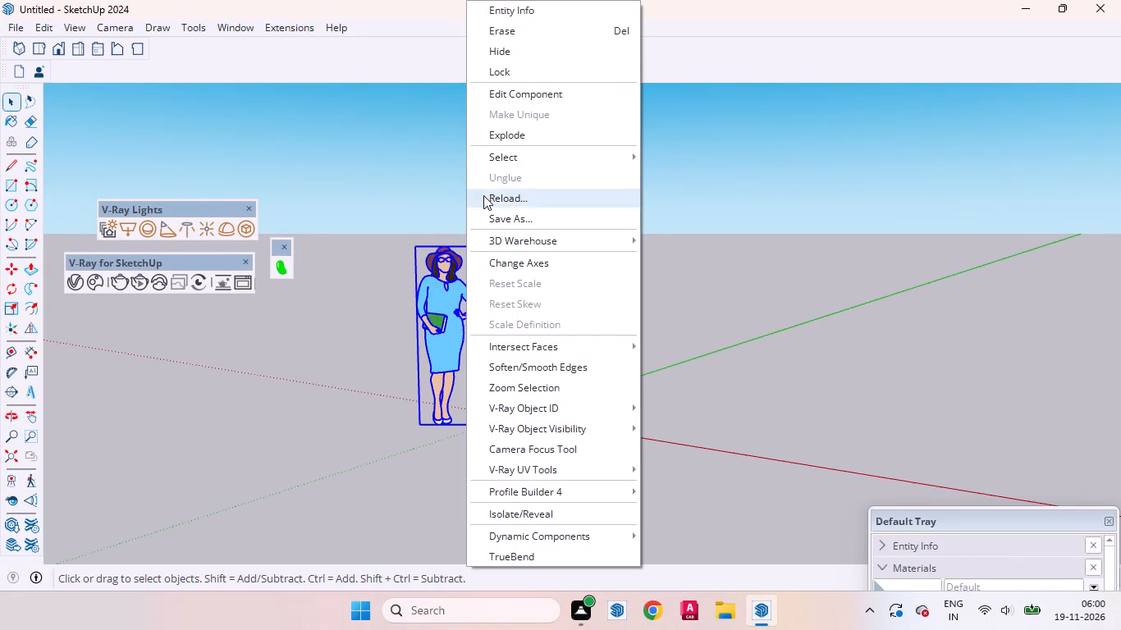
click(519, 34)
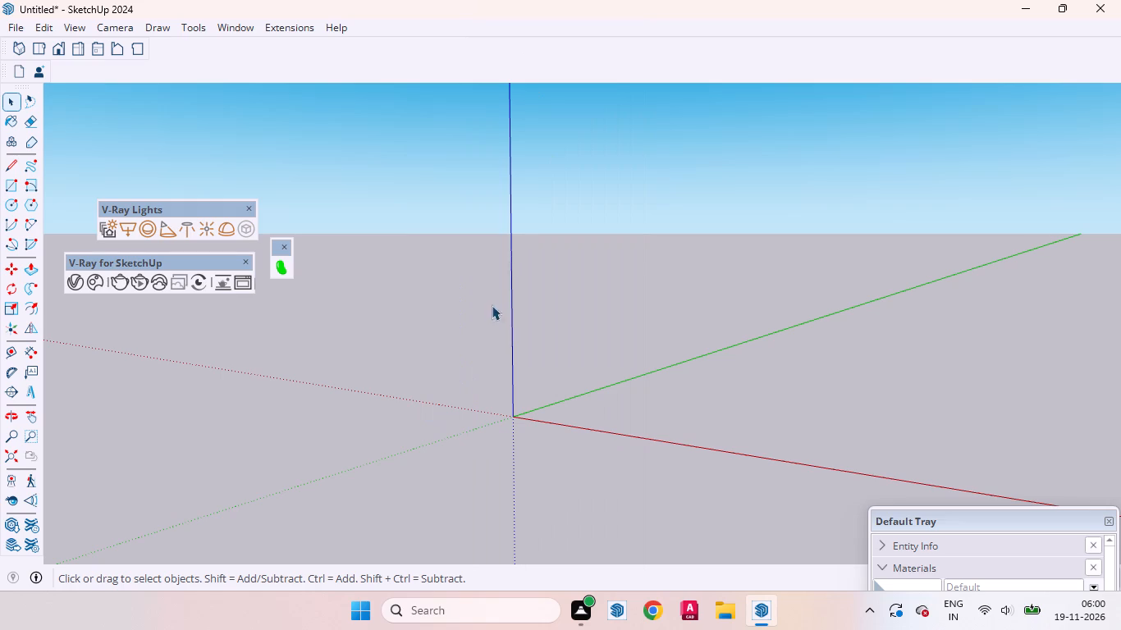
Draw a 10' by 10' rectangle on the ground plane, starting from the origin.
scroll(464, 388, down, 3)
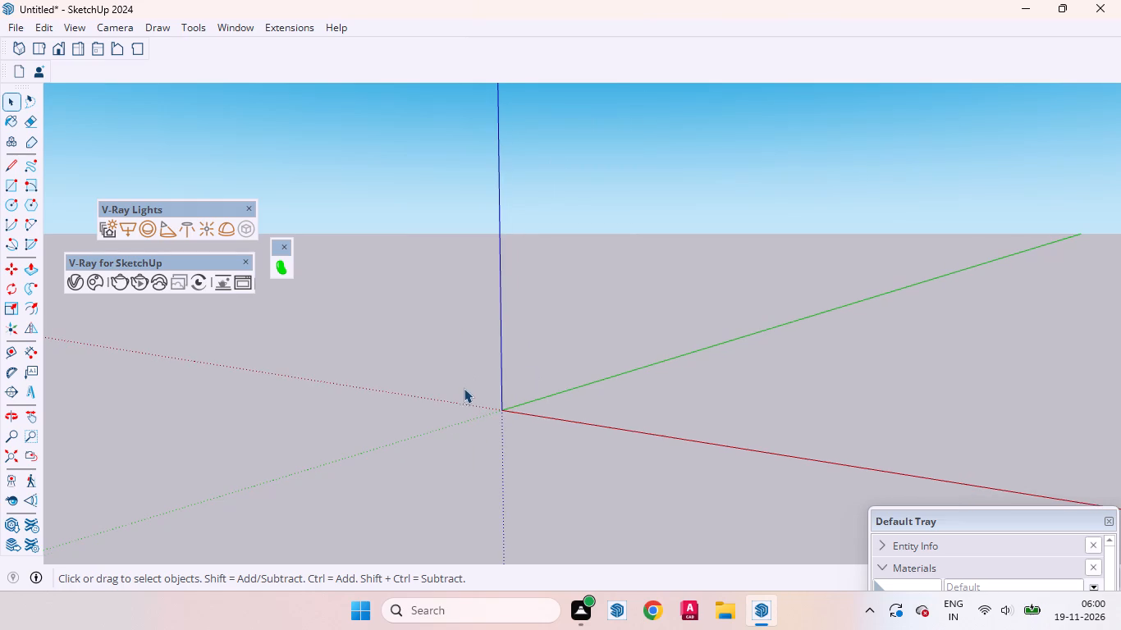
scroll(571, 387, up, 5)
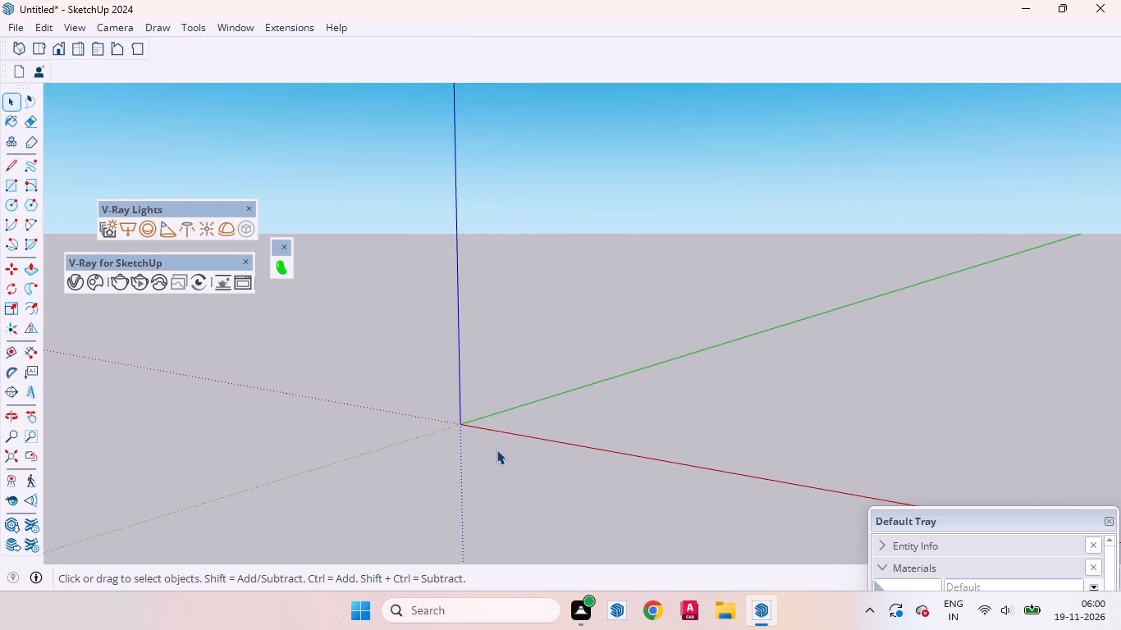
scroll(499, 446, up, 3)
middle_drag(510, 454, 537, 507)
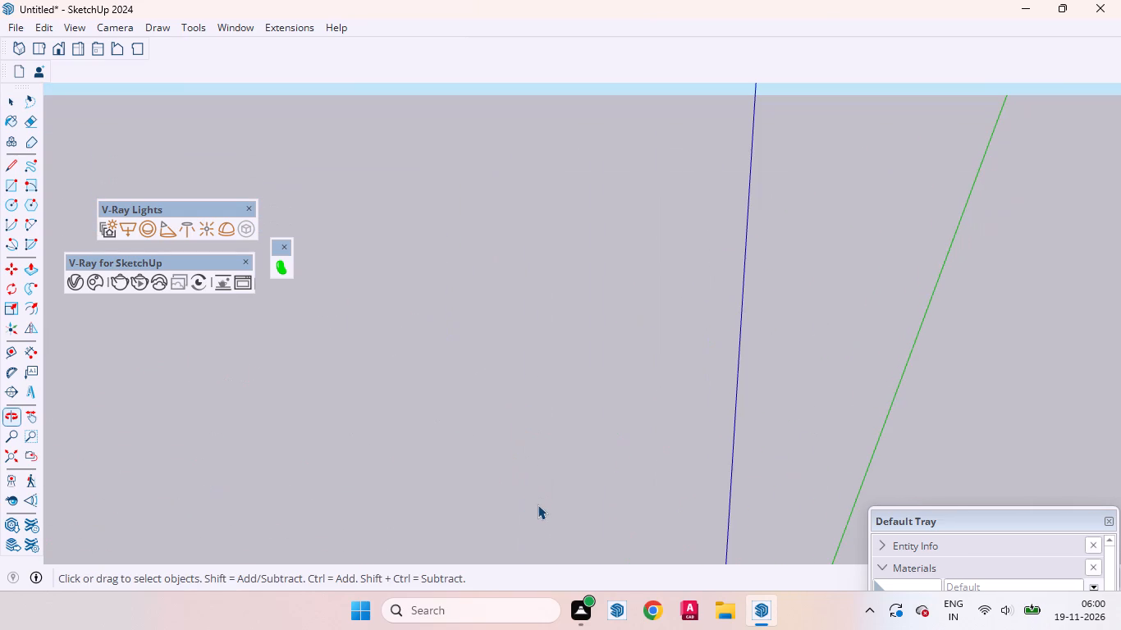
scroll(532, 422, down, 2)
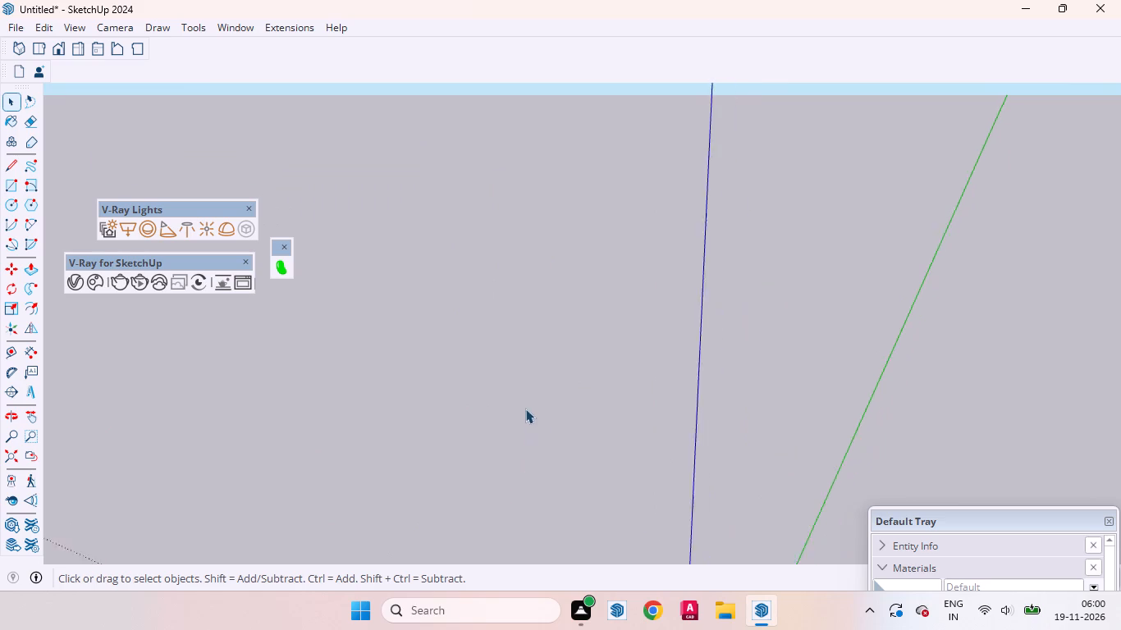
scroll(525, 409, down, 17)
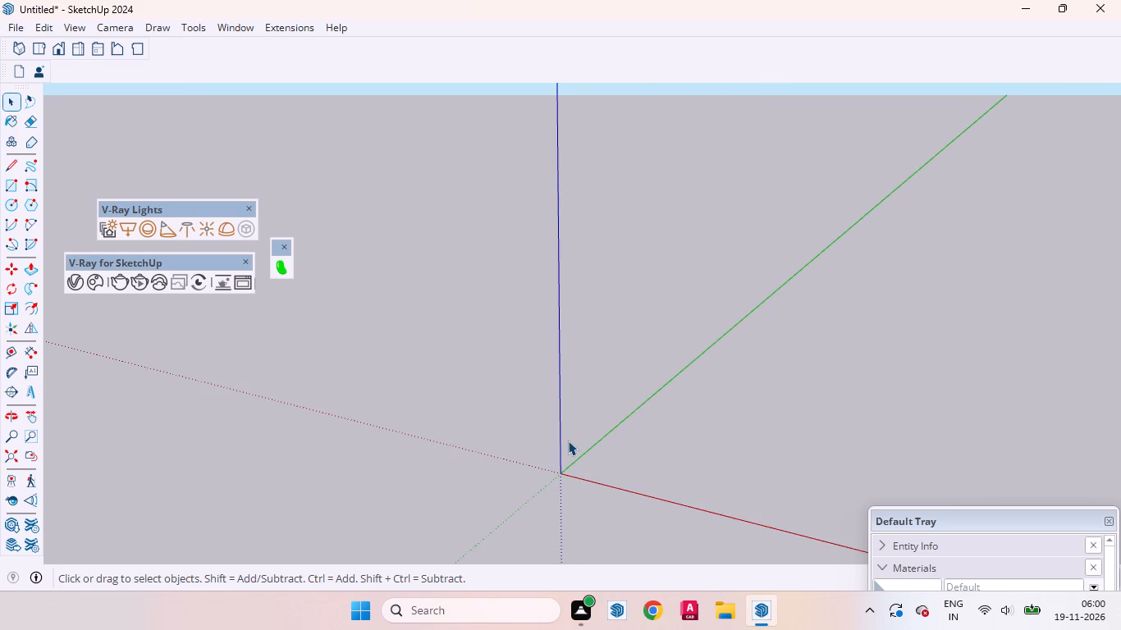
key(r)
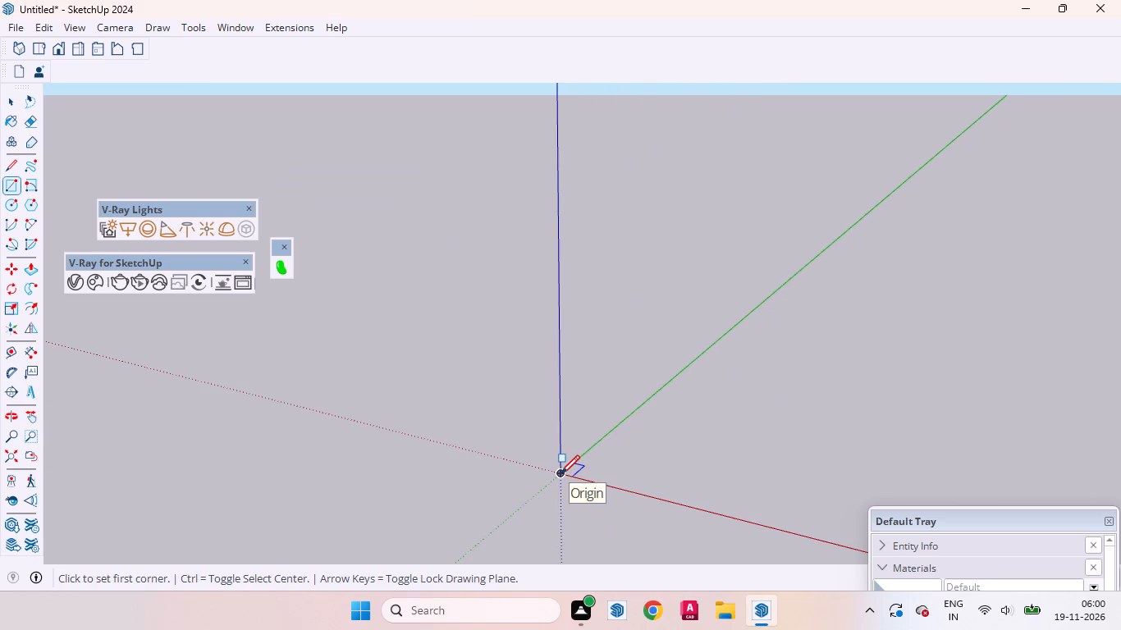
click(560, 474)
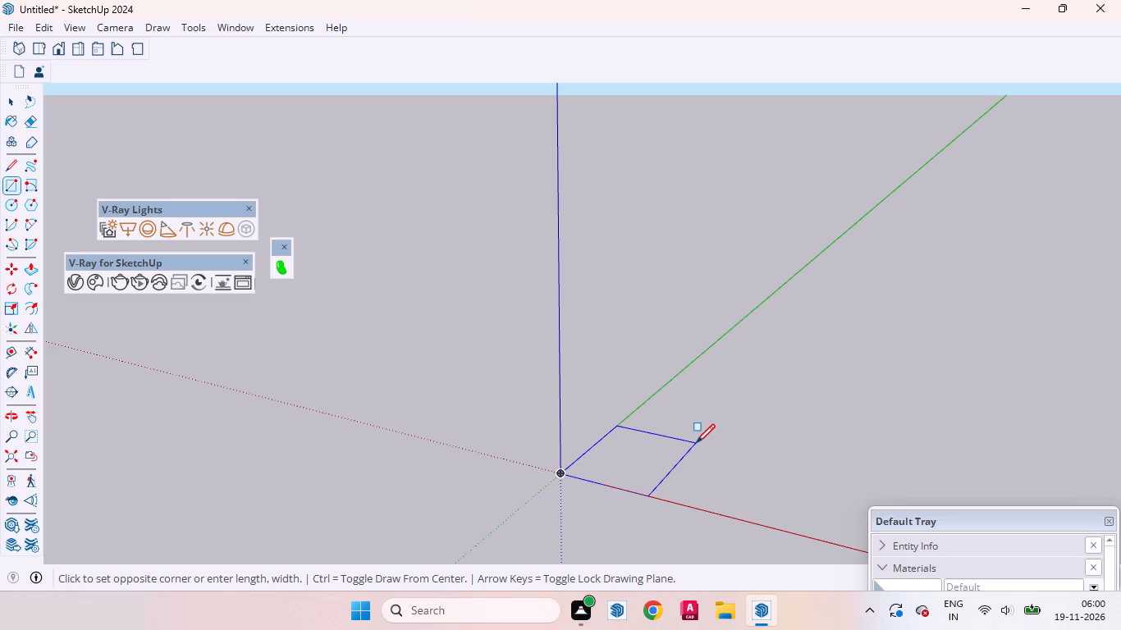
key(1)
text(0')
key(comma)
text(10')
key(Return)
key(space)
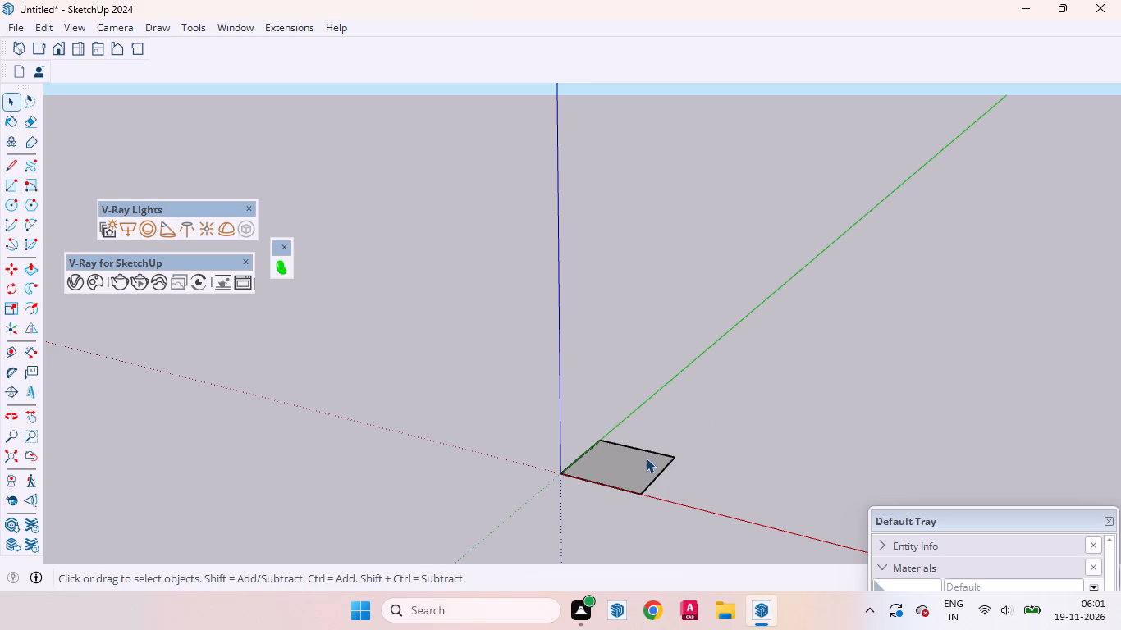
Push/Pull the square face upward by 6 inches to form a slab.
middle_drag(640, 624, 645, 607)
middle_drag(684, 360, 675, 445)
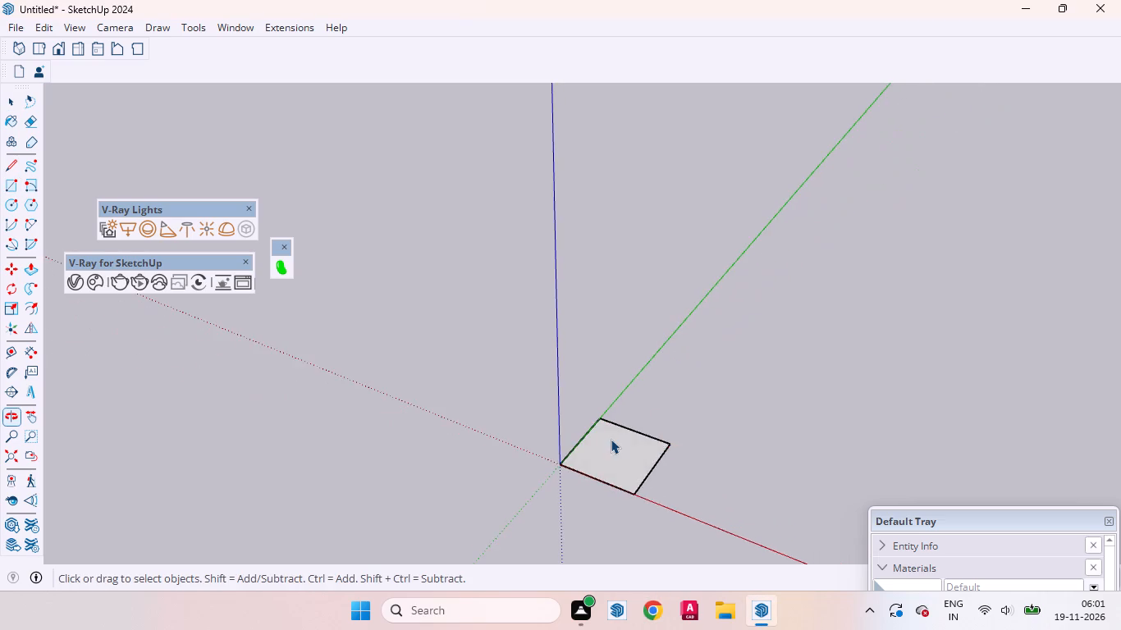
scroll(609, 439, up, 8)
middle_drag(689, 409, 651, 543)
scroll(711, 455, down, 3)
scroll(655, 445, up, 1)
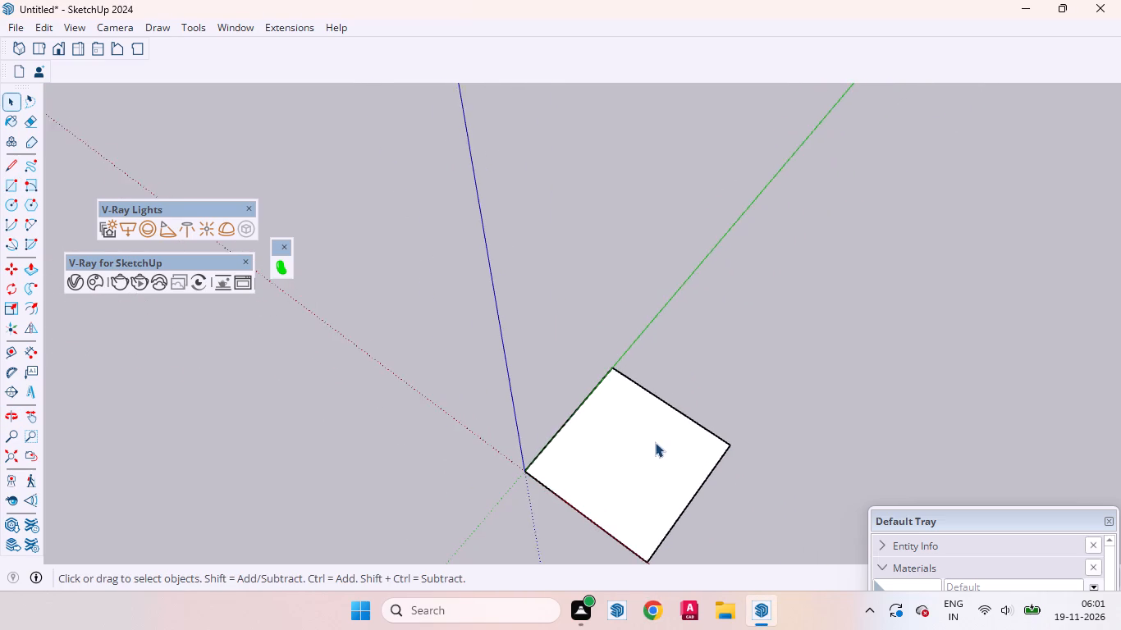
scroll(655, 442, up, 1)
double_click(646, 466)
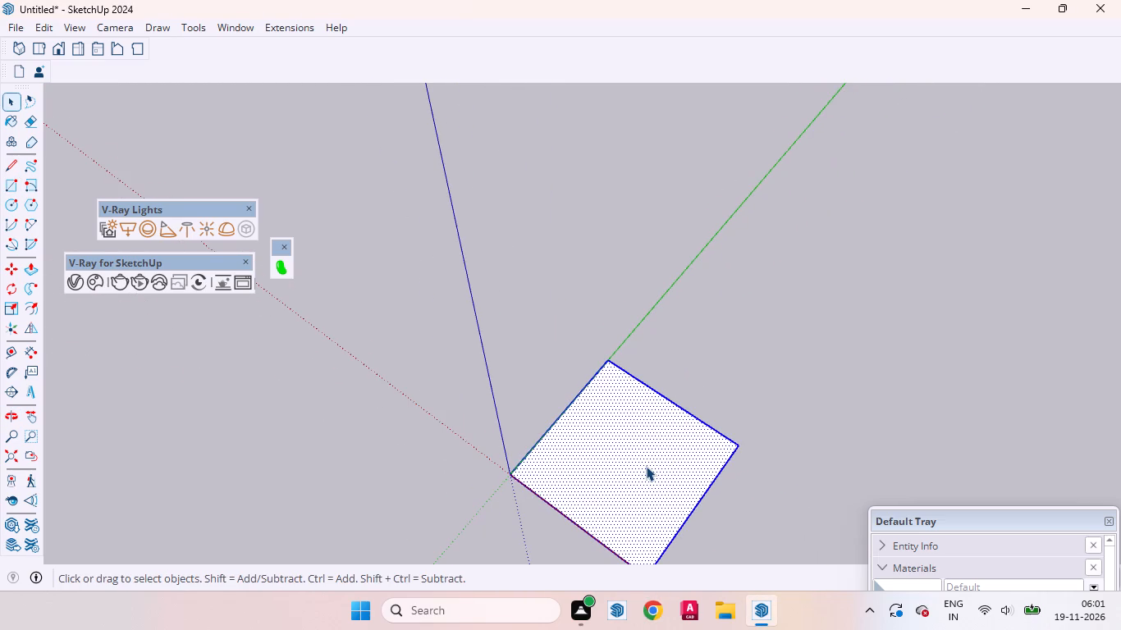
key(p)
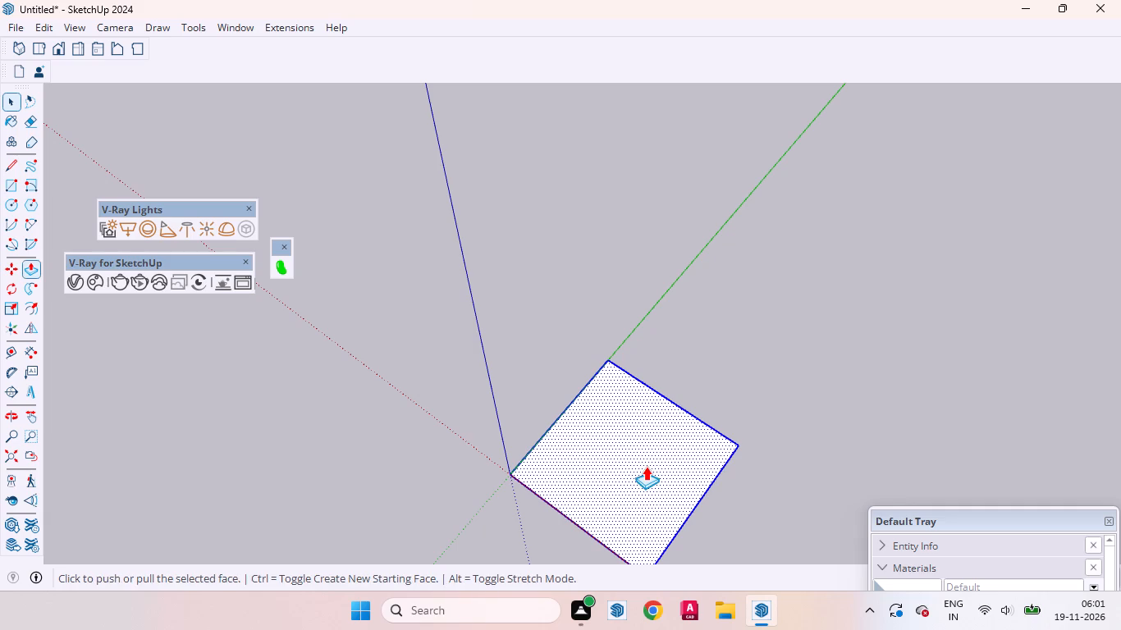
click(646, 466)
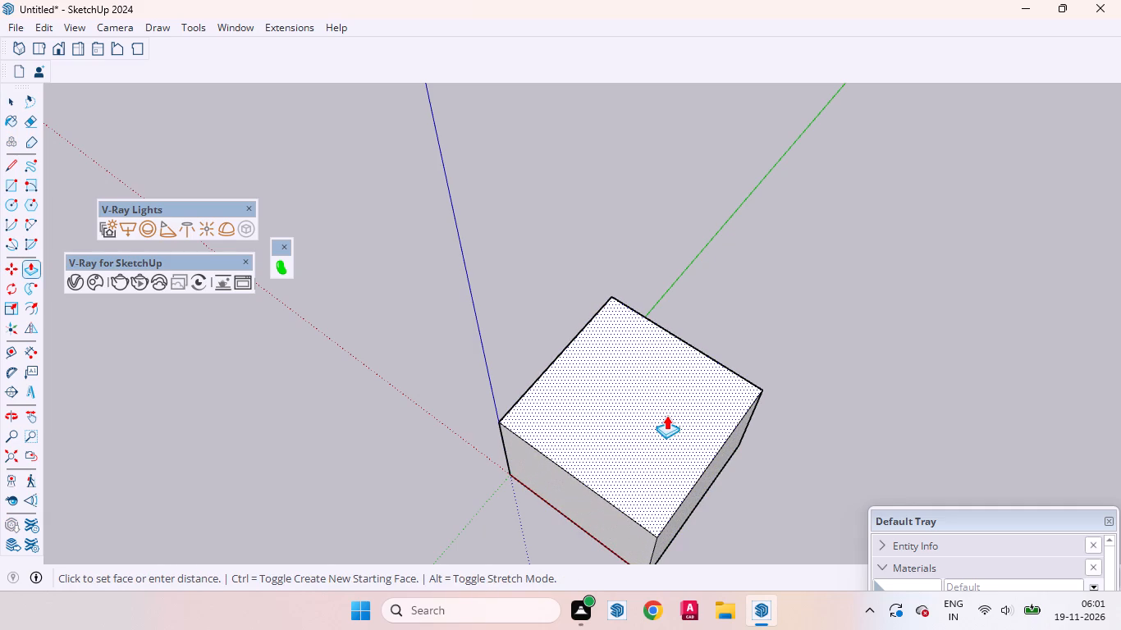
key(6)
key(Return)
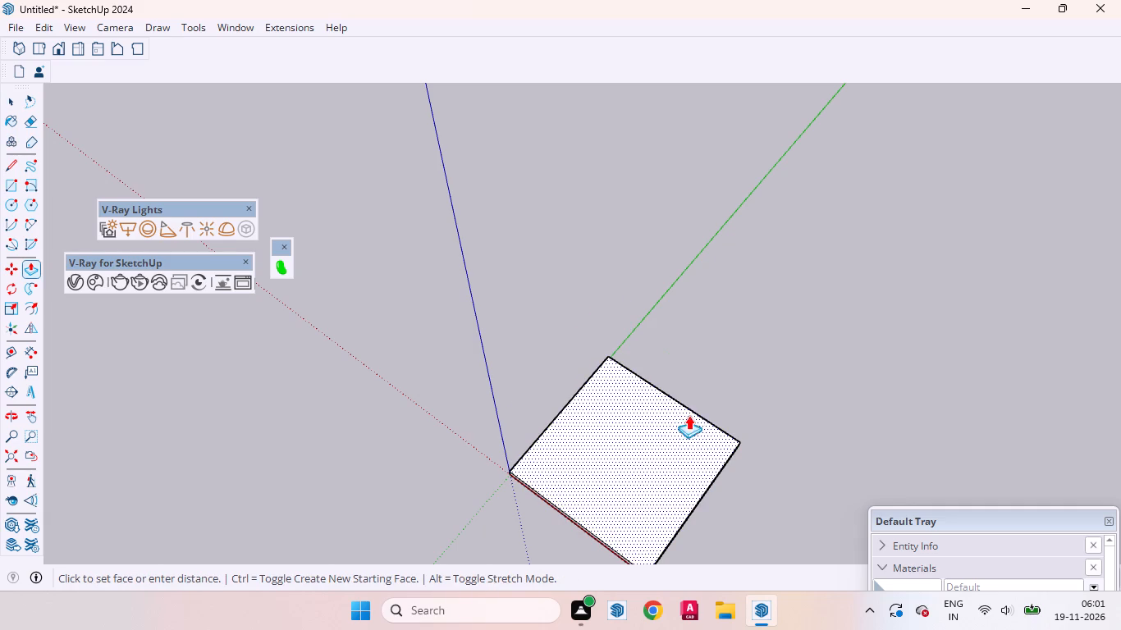
key(space)
Select all of the slab's connected geometry and make it a group.
scroll(678, 410, down, 5)
scroll(656, 398, up, 1)
scroll(654, 398, down, 1)
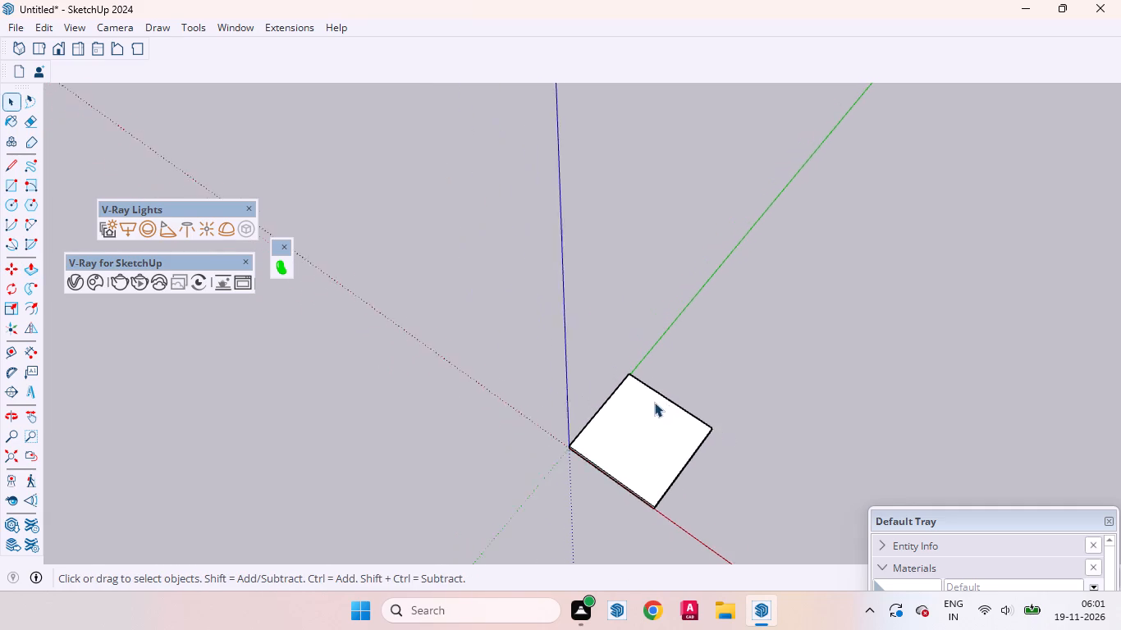
scroll(654, 402, down, 2)
scroll(679, 467, up, 2)
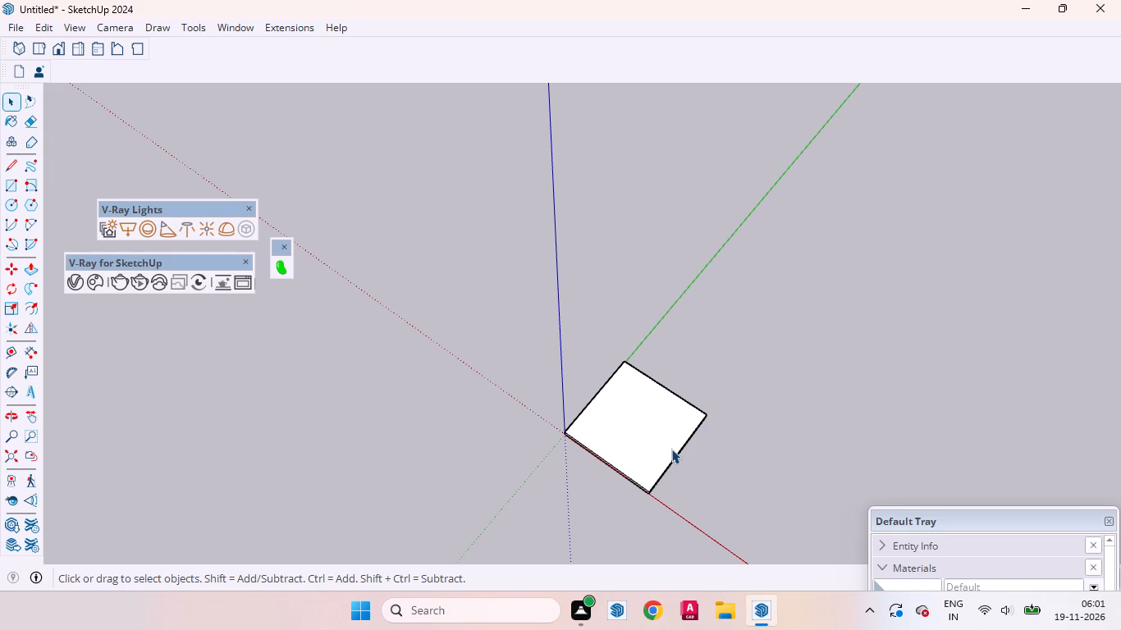
triple_click(666, 440)
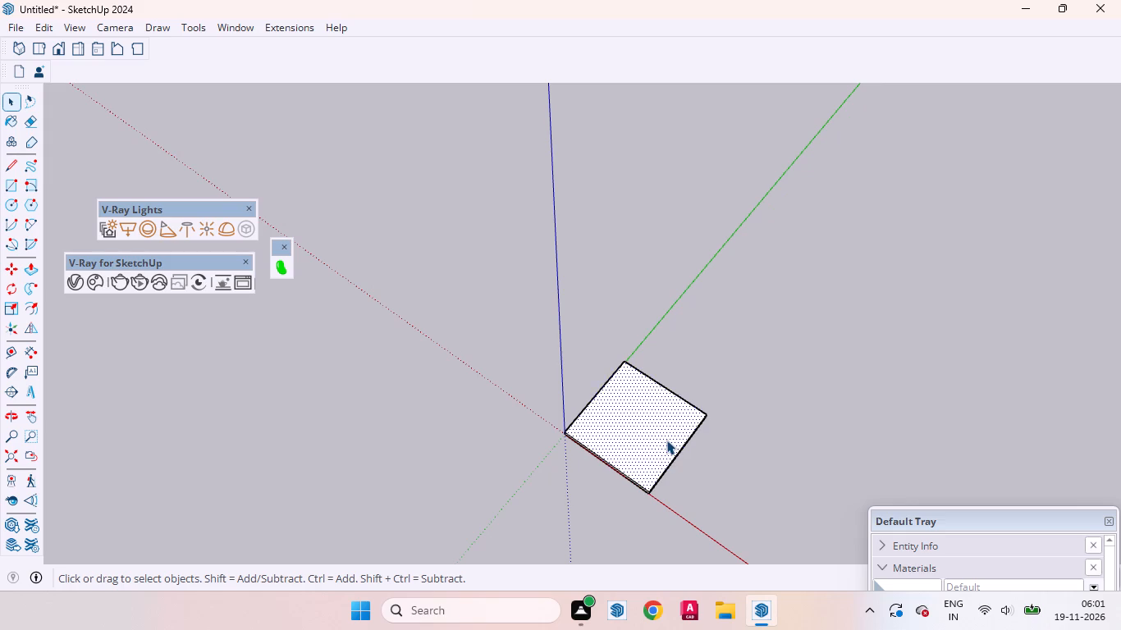
triple_click(666, 440)
triple_click(666, 440)
click(666, 440)
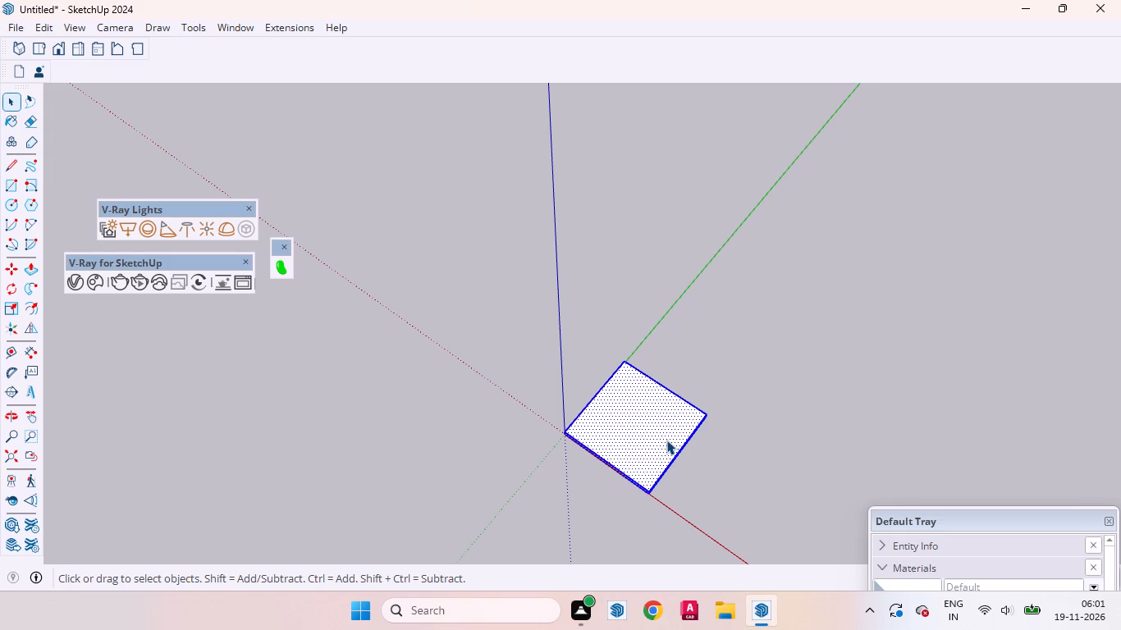
right_click(666, 440)
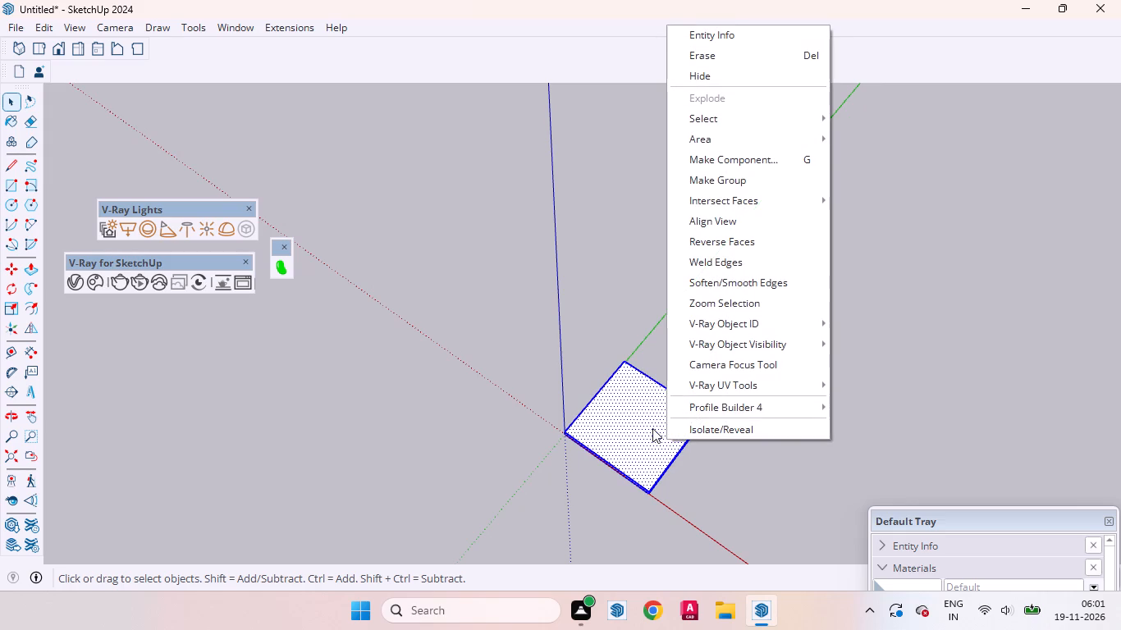
click(730, 184)
click(763, 330)
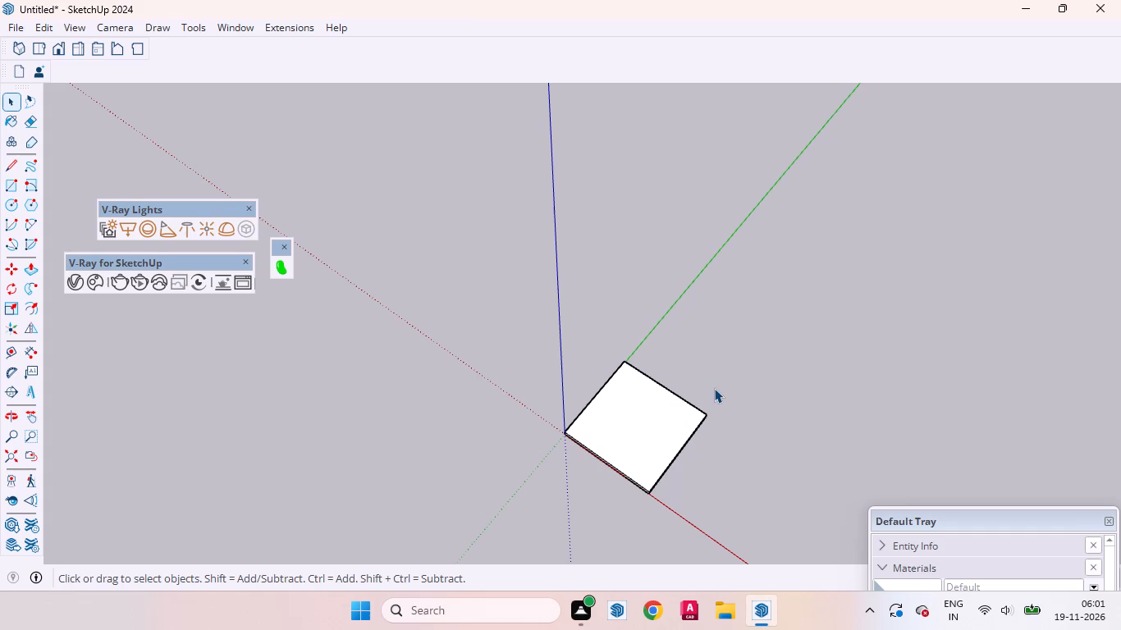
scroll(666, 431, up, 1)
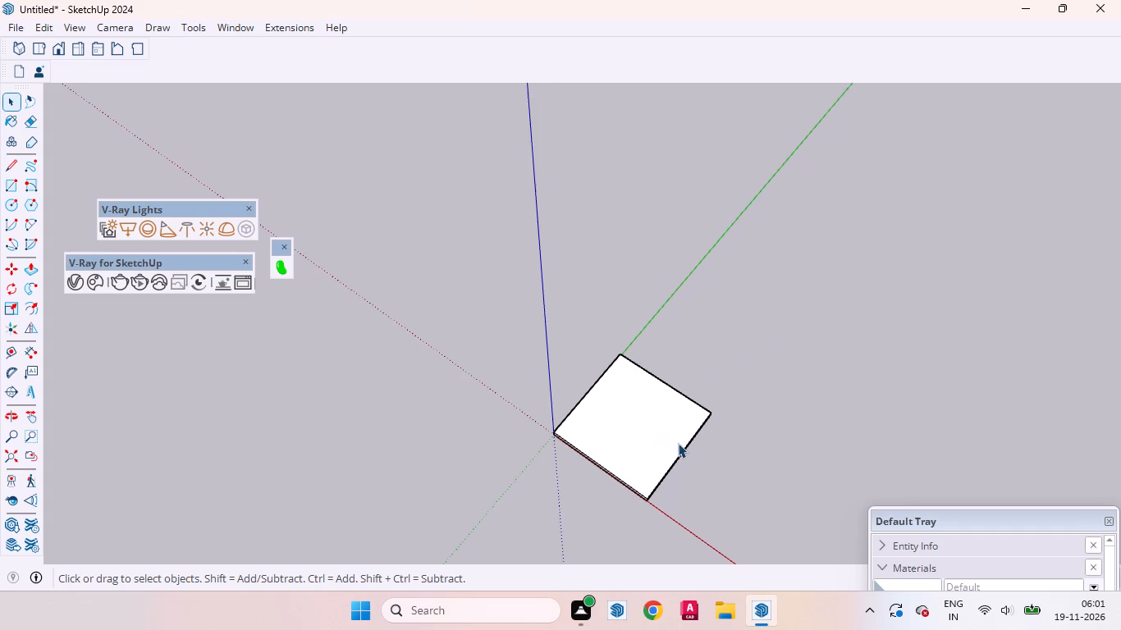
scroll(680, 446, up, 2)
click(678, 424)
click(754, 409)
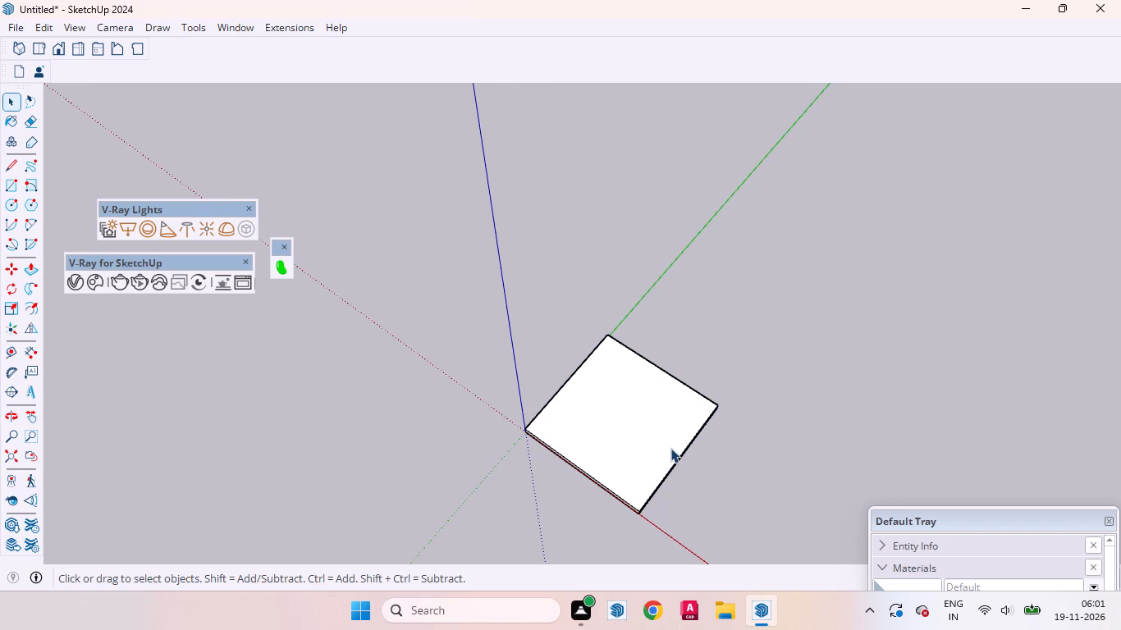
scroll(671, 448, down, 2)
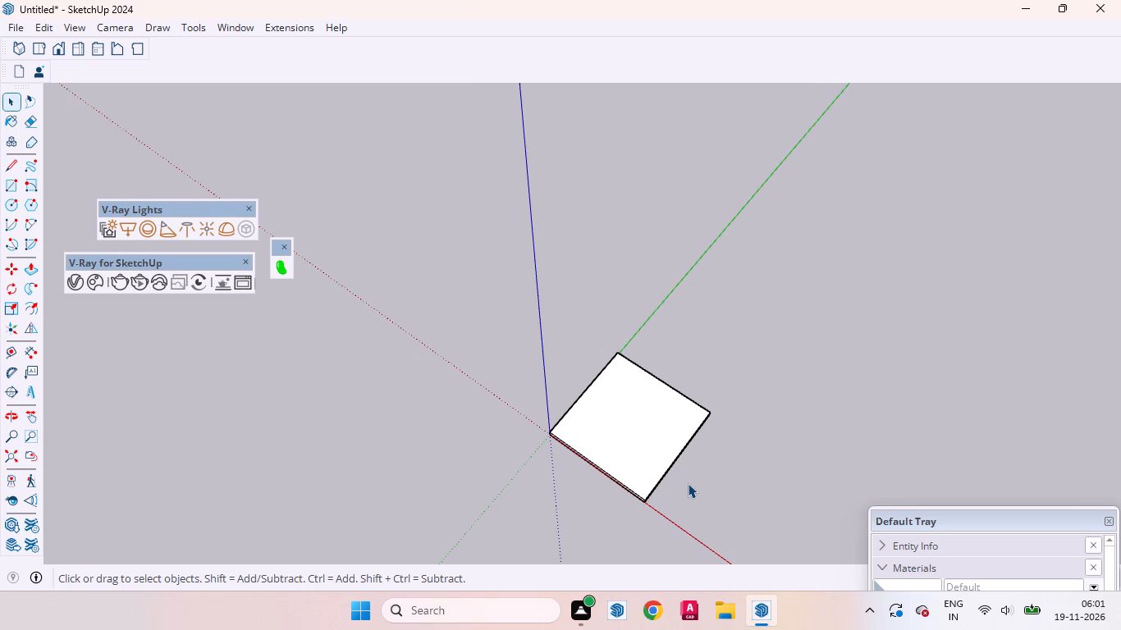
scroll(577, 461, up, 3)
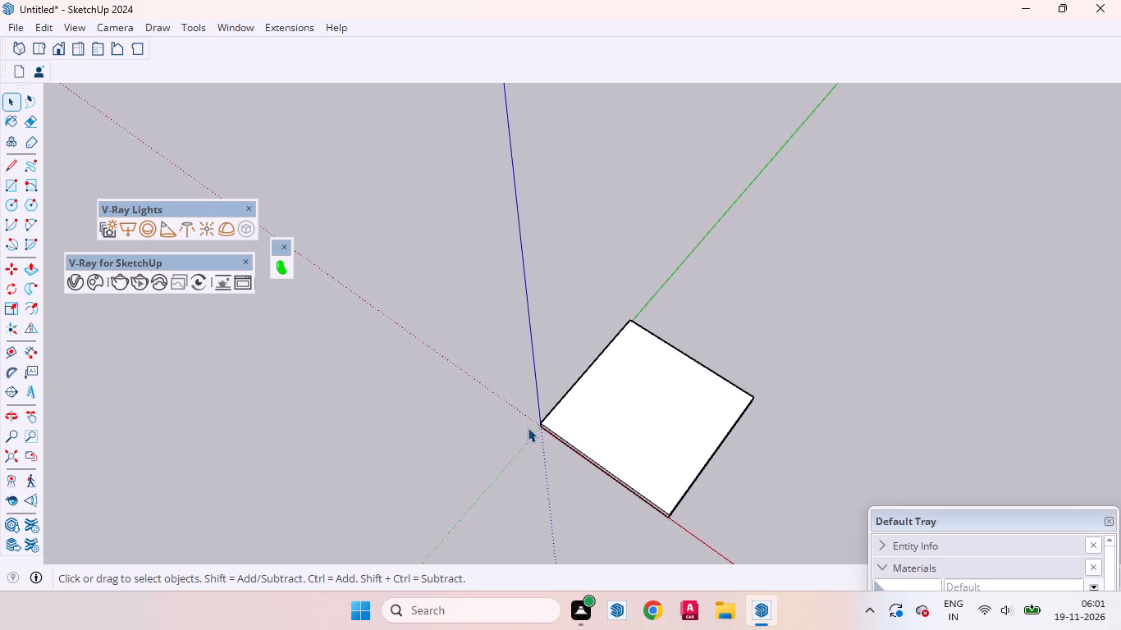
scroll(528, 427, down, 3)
Place a Tape Measure guide 4.5 inches inside the slab's edge that runs along the green axis.
scroll(653, 502, up, 5)
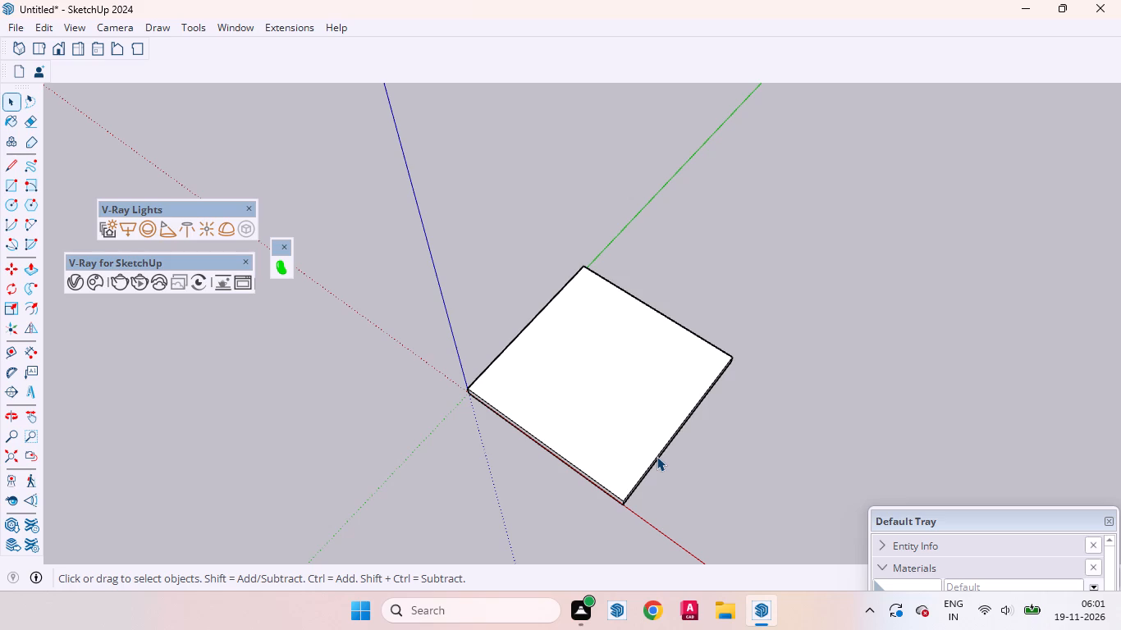
scroll(612, 430, up, 2)
middle_drag(660, 451, 814, 557)
click(629, 390)
key(t)
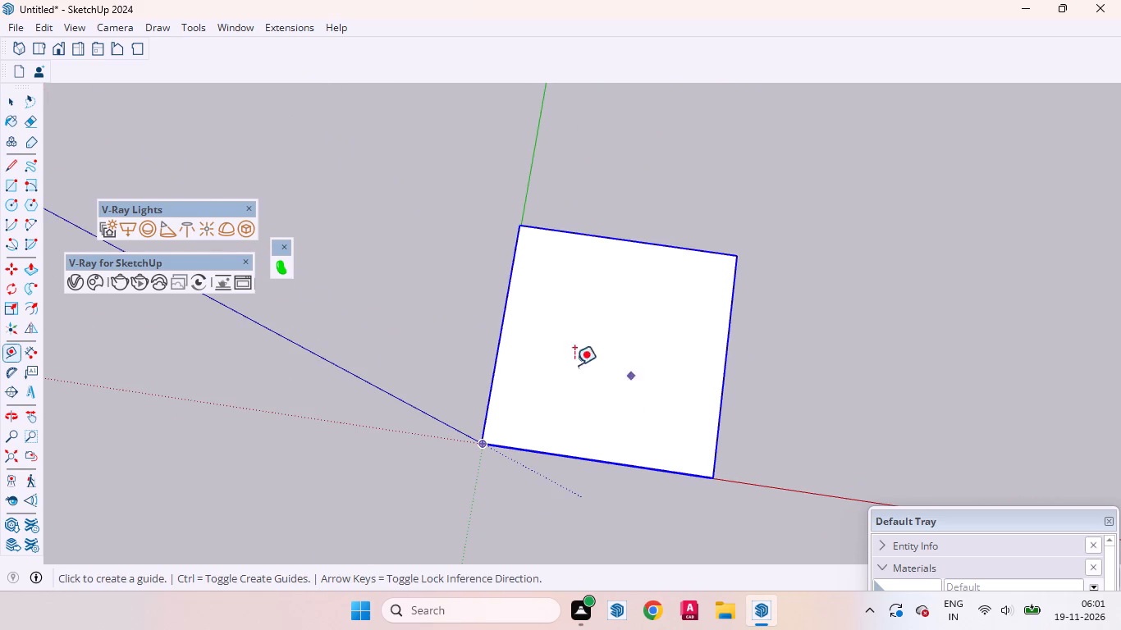
click(504, 321)
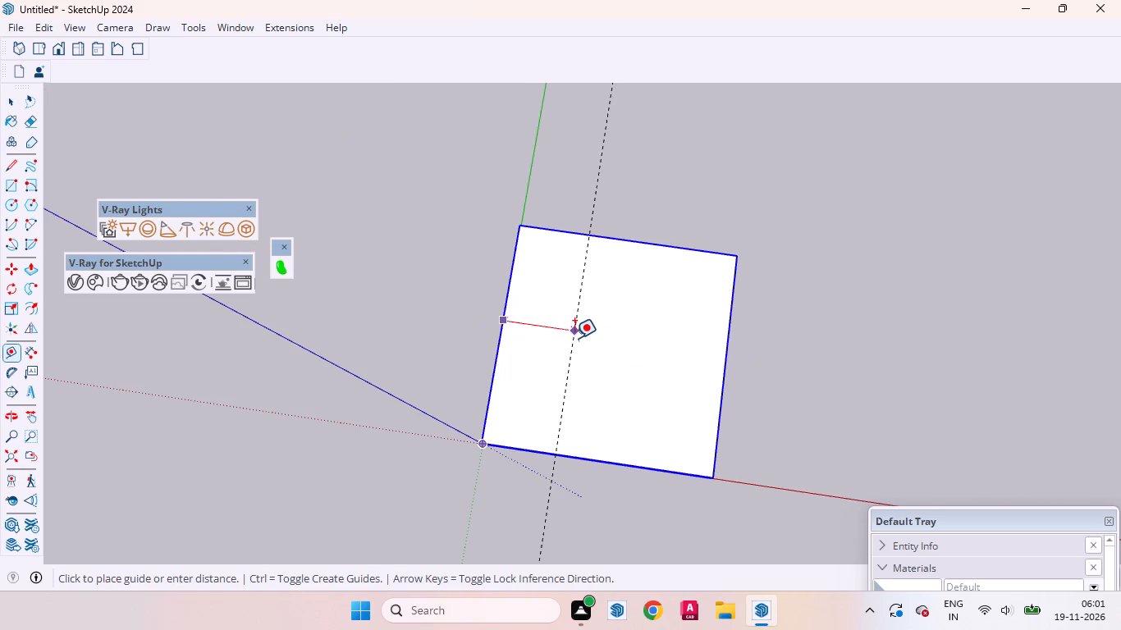
text(4.)
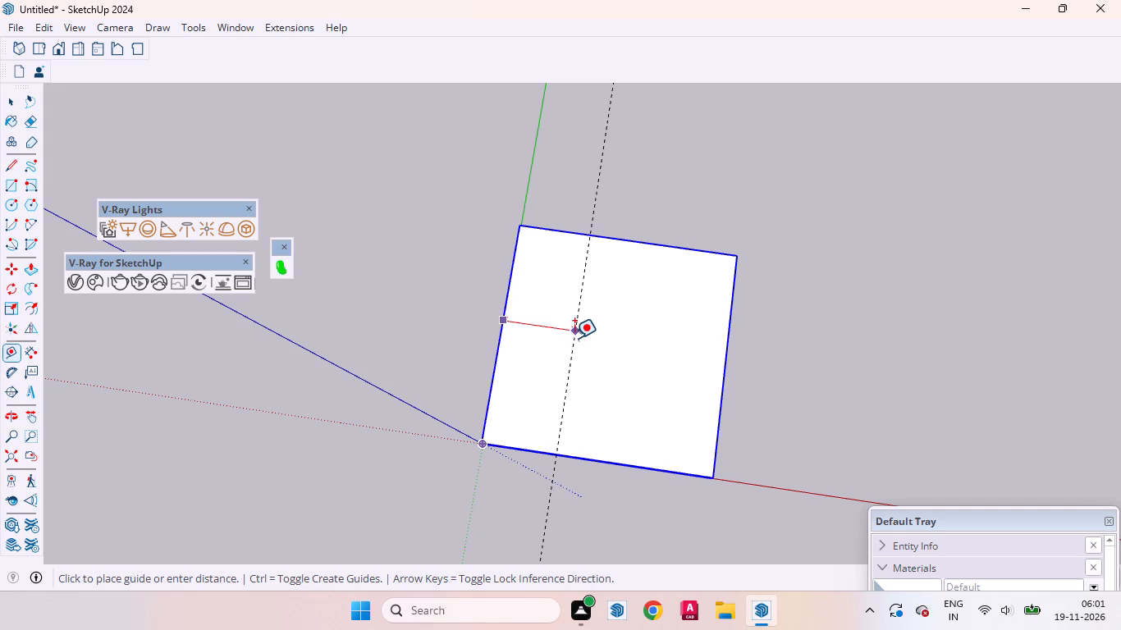
key(5)
key(Return)
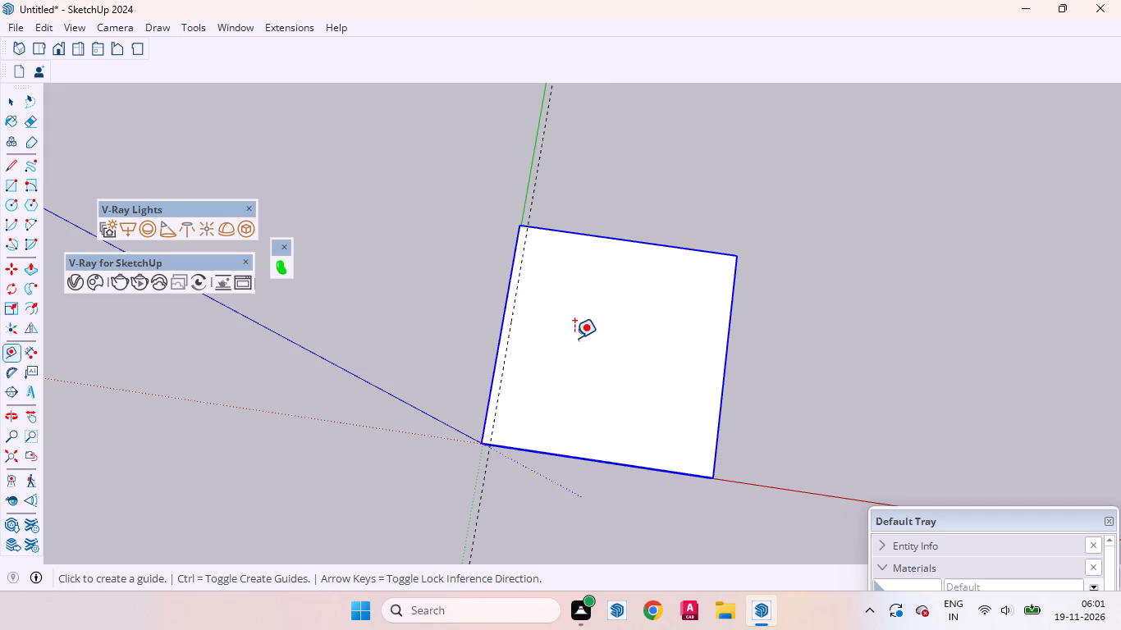
Place a Tape Measure guide 4.5 inches inside the slab's back edge, parallel to the red axis.
click(657, 240)
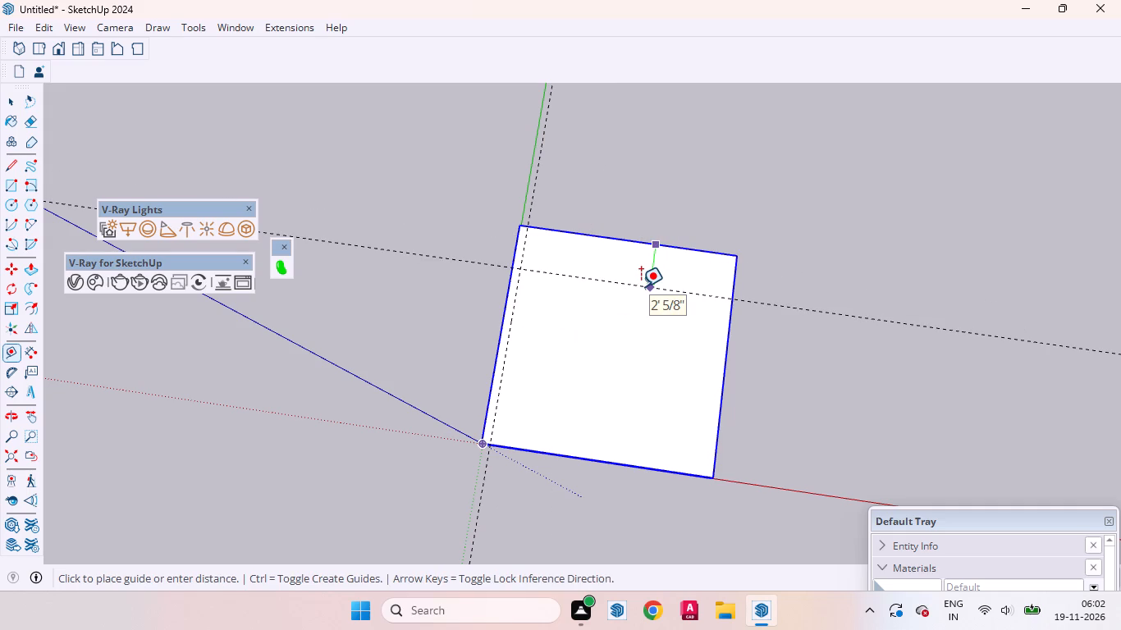
key(4)
key(period)
key(5)
key(Return)
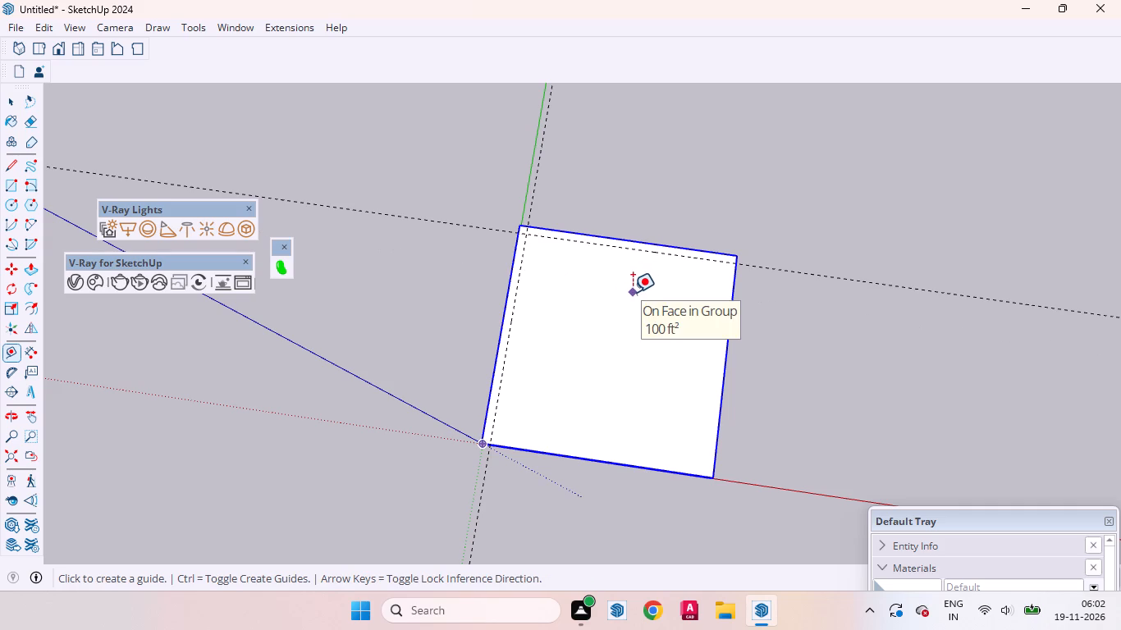
Place a Tape Measure guide 4.5 inches inside the slab's side edge opposite the green axis.
click(731, 307)
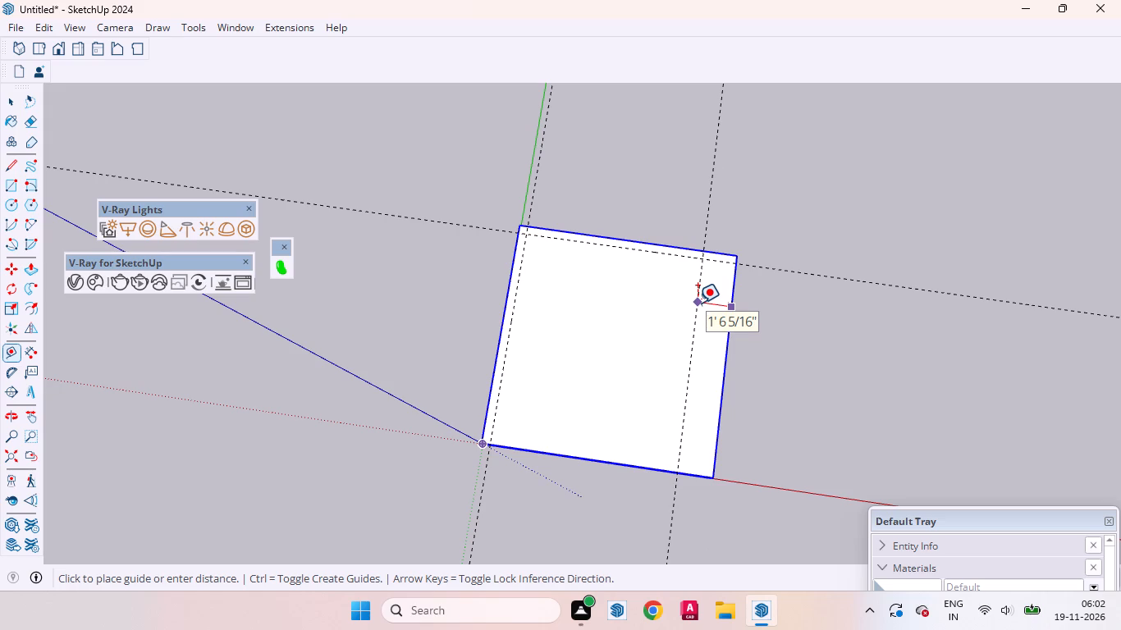
text(4.5)
key(Return)
key(space)
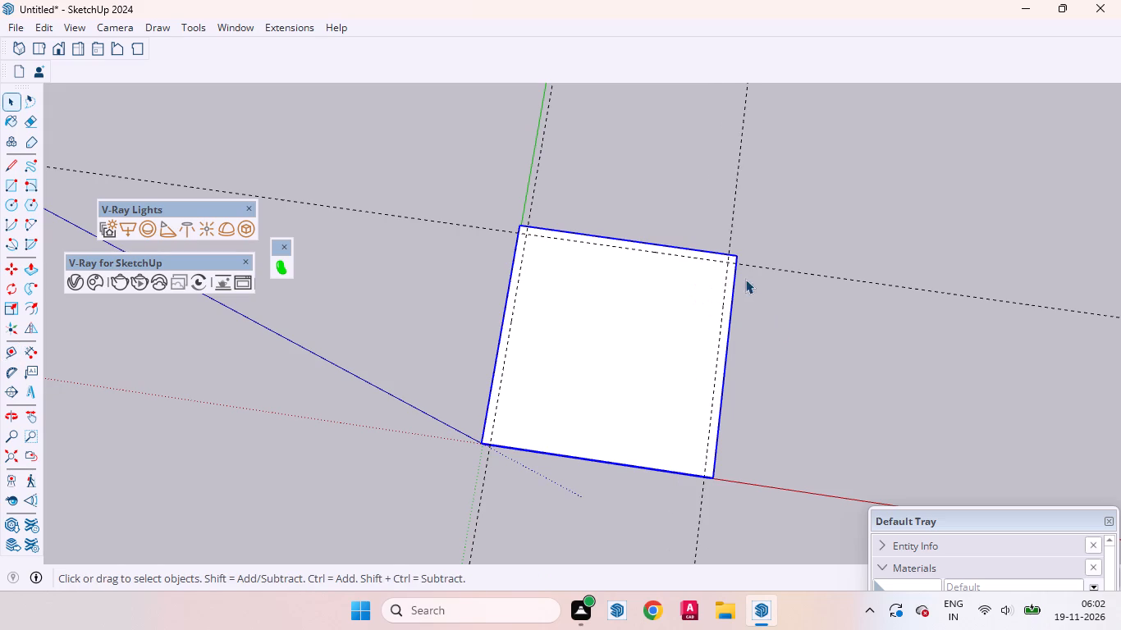
Start a new empty group and draw in it a full-width rectangle between the slab's back edge and its guide.
right_click(640, 186)
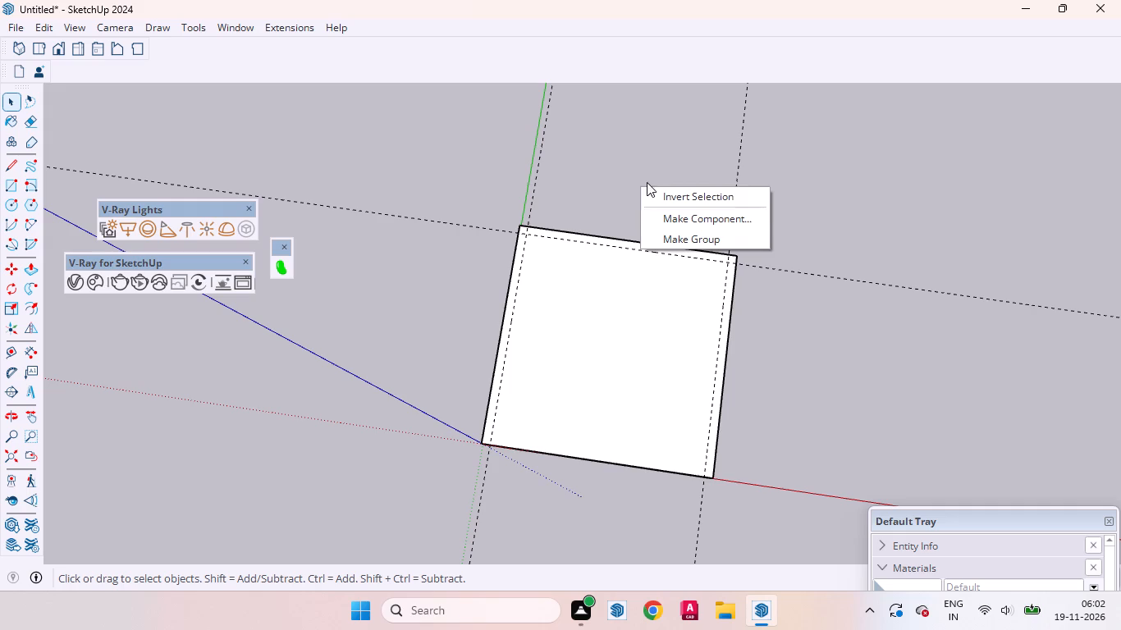
click(702, 233)
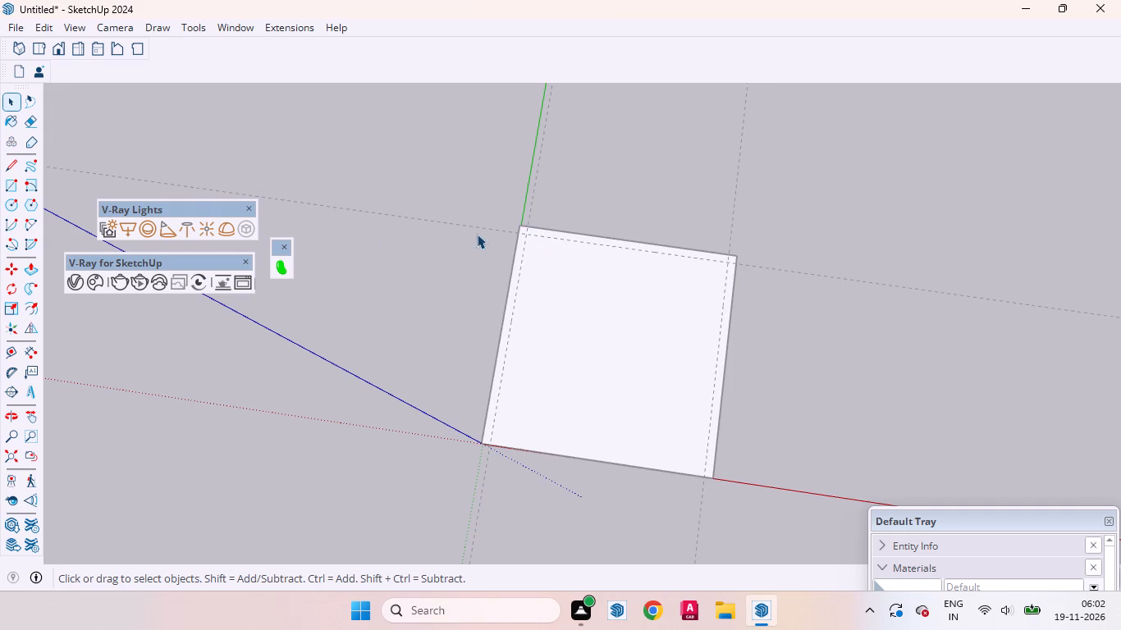
click(10, 180)
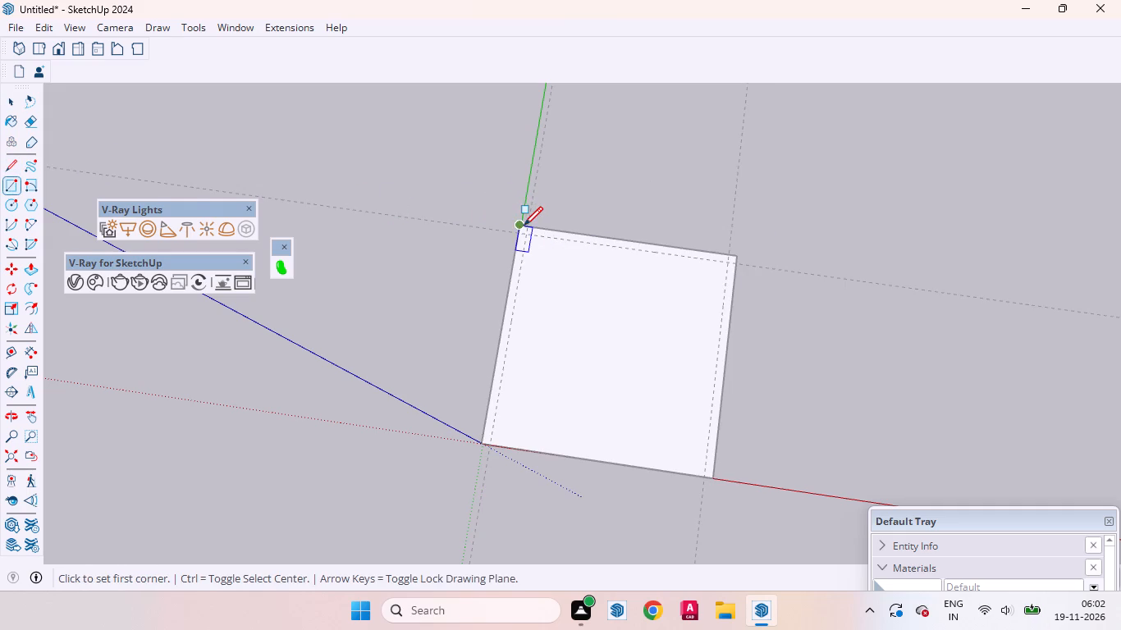
click(524, 226)
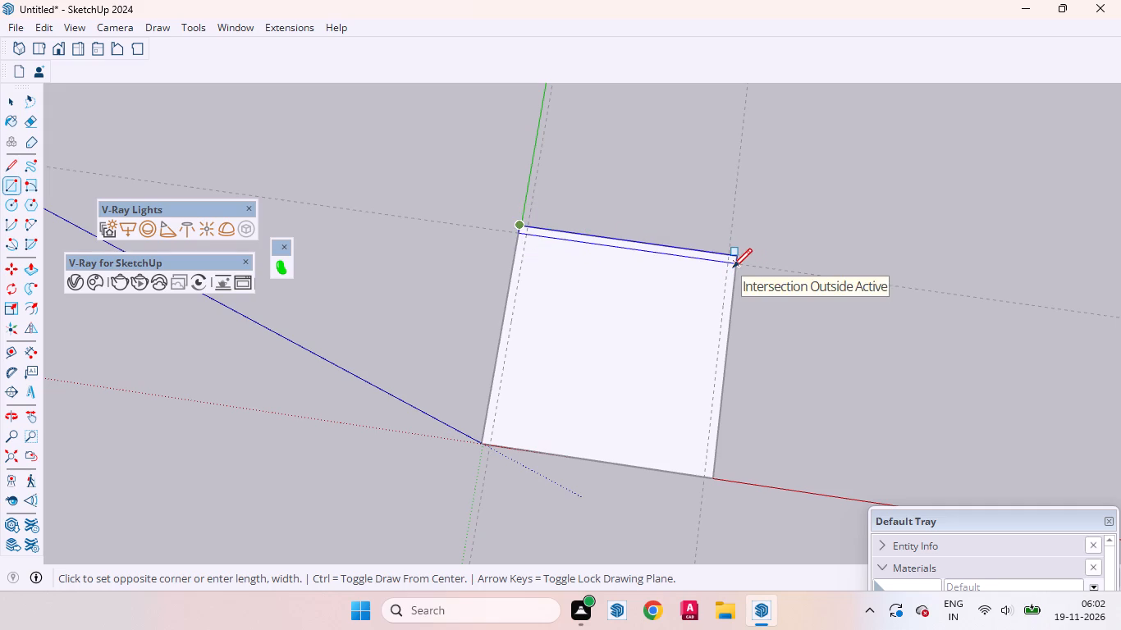
click(733, 267)
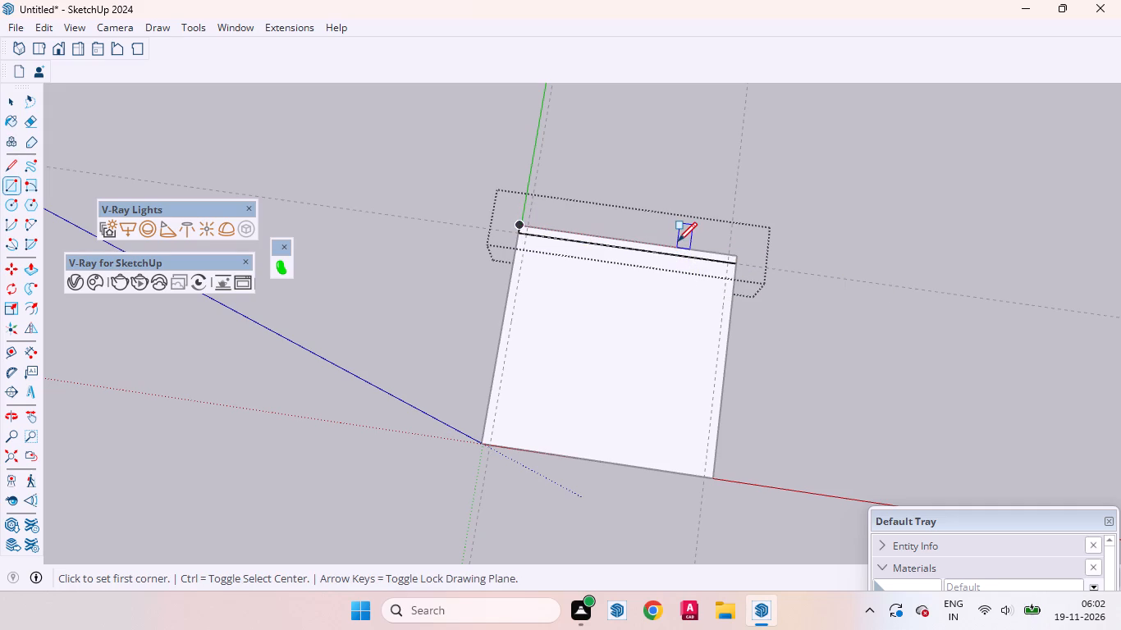
Push/Pull the back strip upward by 9'4" to form the back wall, and leave its group.
key(p)
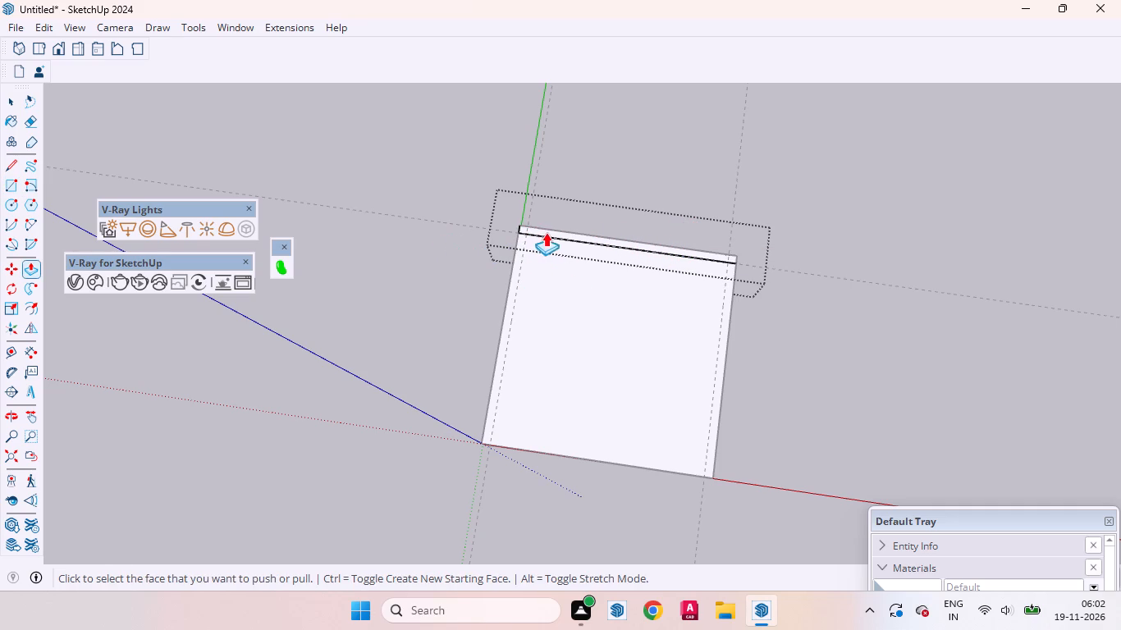
click(547, 227)
scroll(538, 221, up, 5)
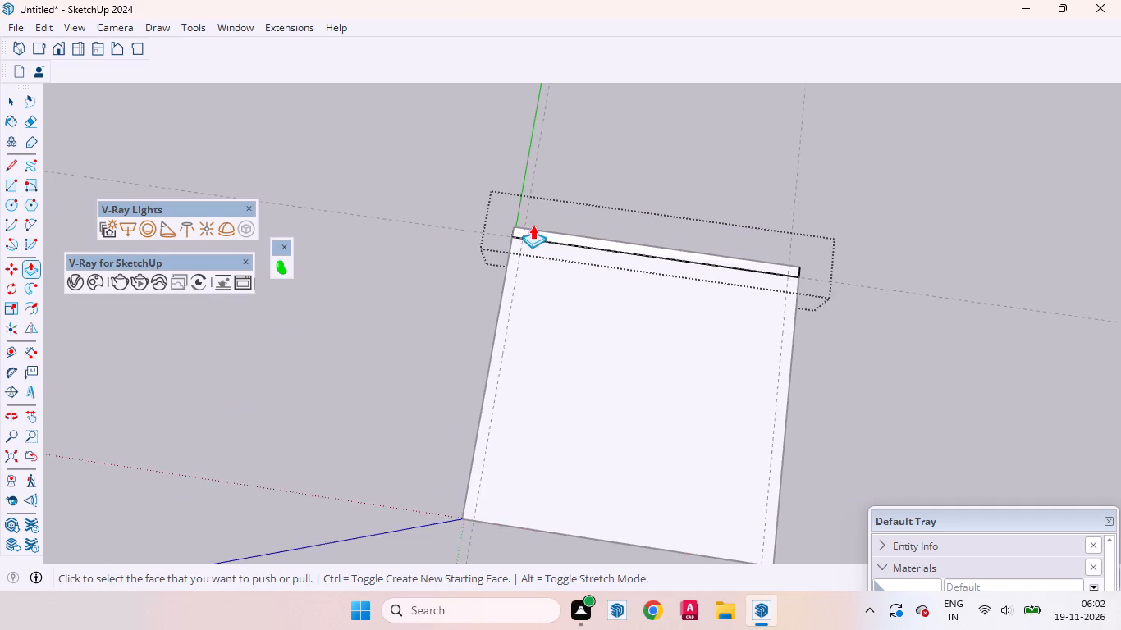
scroll(533, 225, up, 8)
click(536, 236)
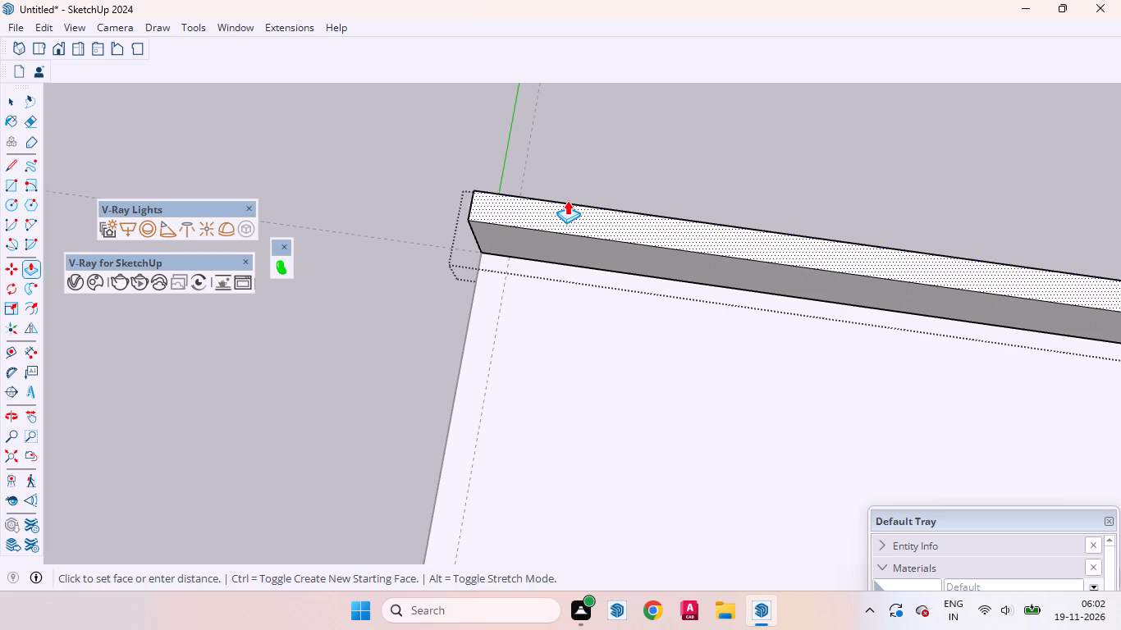
text(9'4)
key(Return)
key(space)
scroll(428, 203, down, 7)
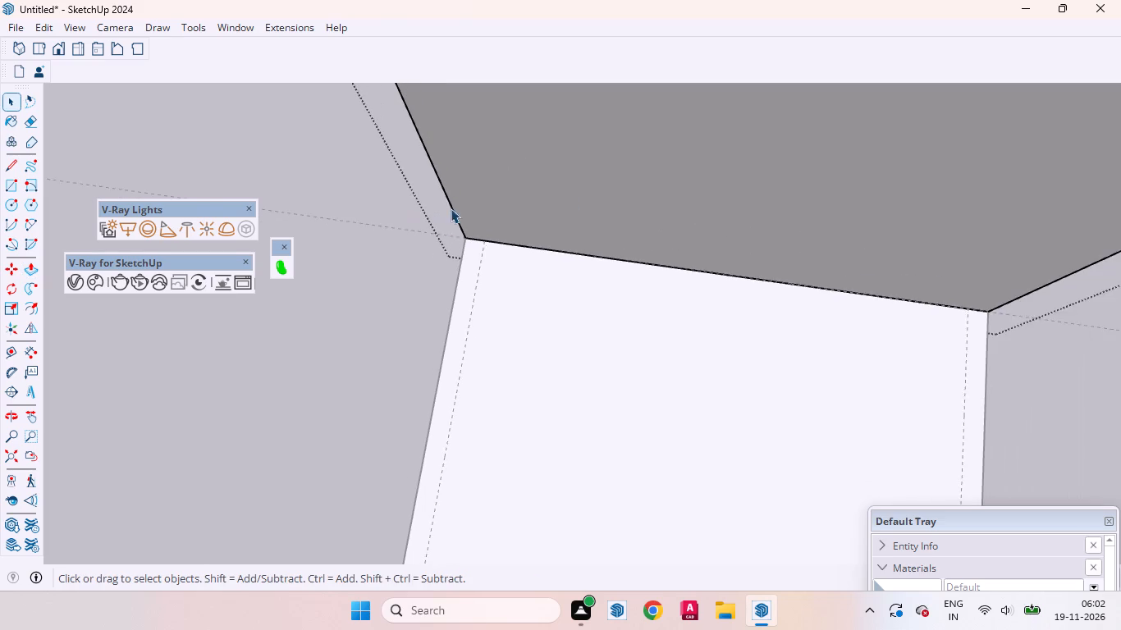
scroll(451, 208, down, 3)
scroll(547, 323, down, 9)
scroll(492, 253, up, 1)
click(714, 352)
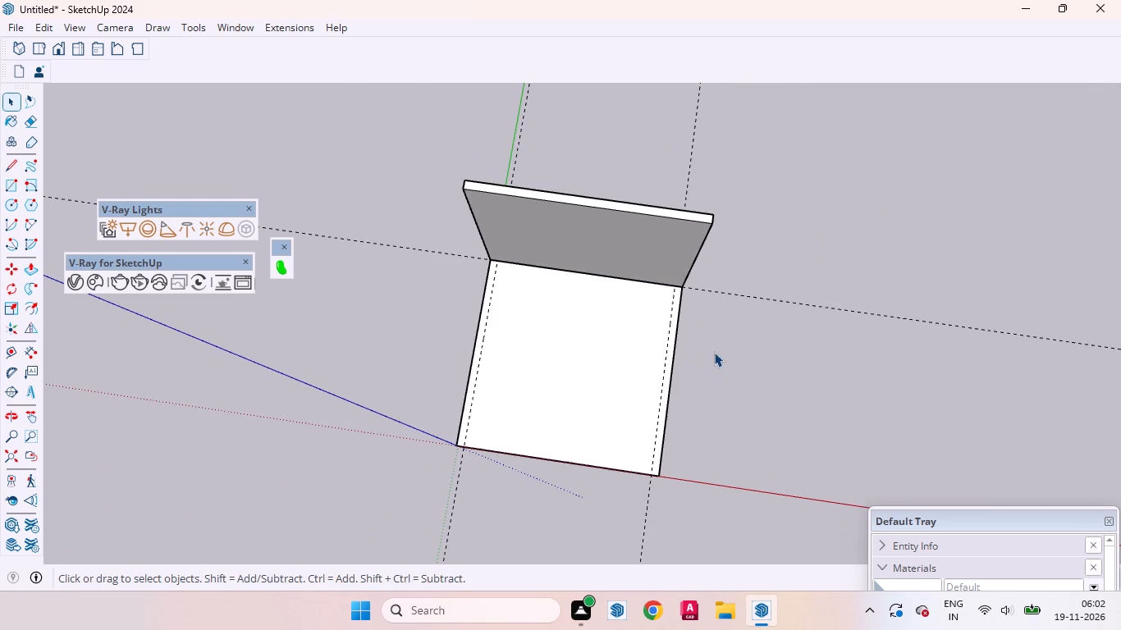
Start another group and draw in it a rectangle from the back wall to the front edge, along the side opposite the green axis.
middle_drag(585, 340, 570, 295)
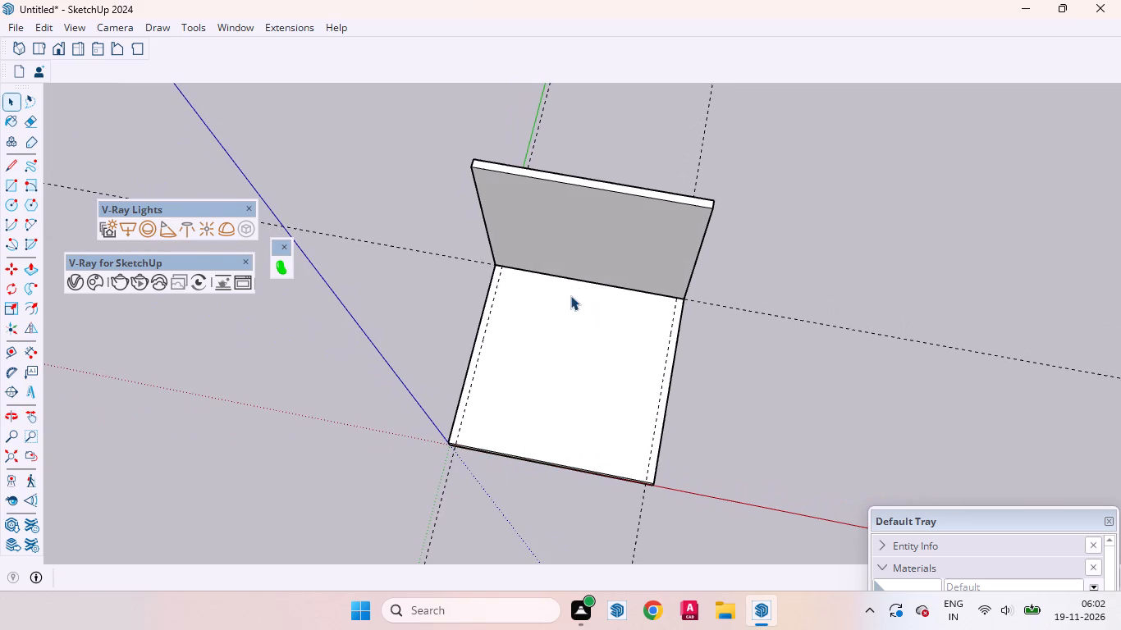
right_click(729, 335)
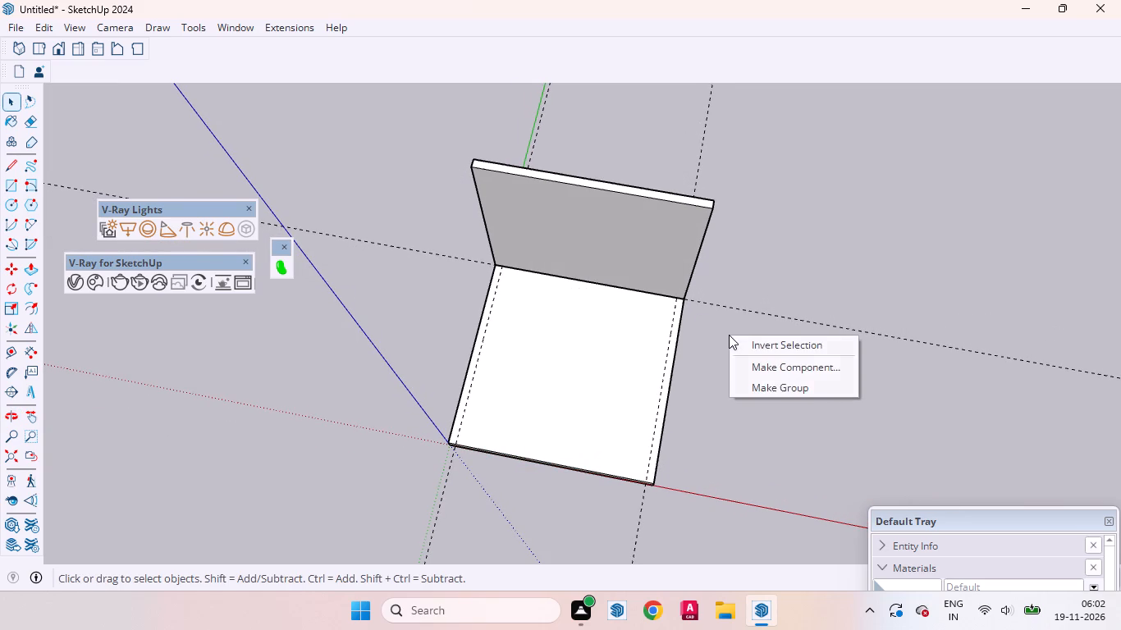
click(774, 386)
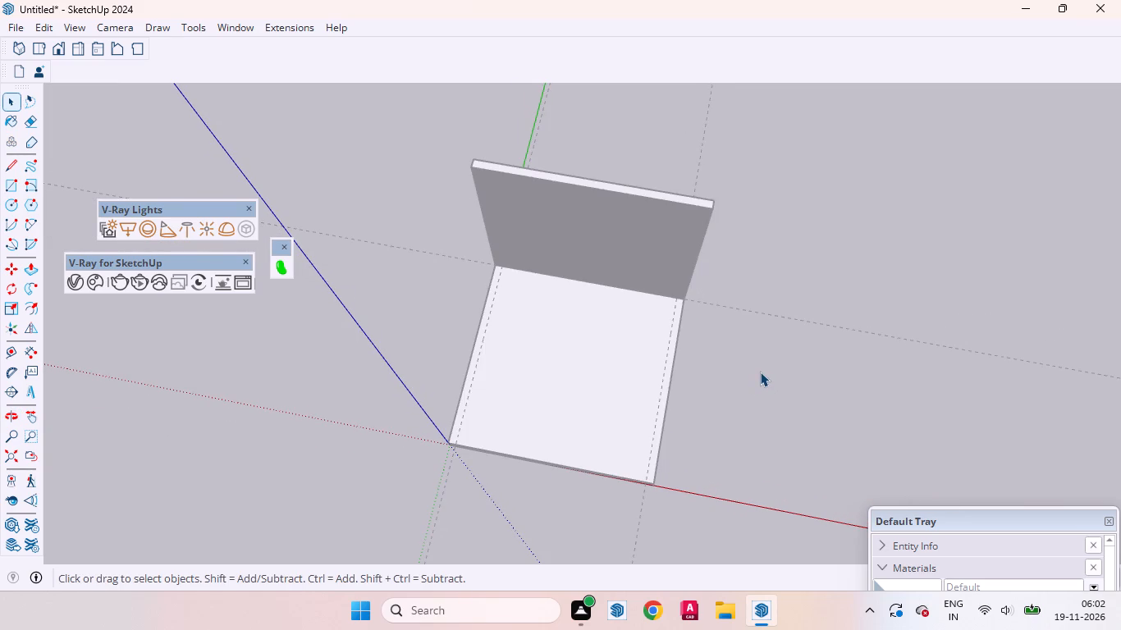
key(r)
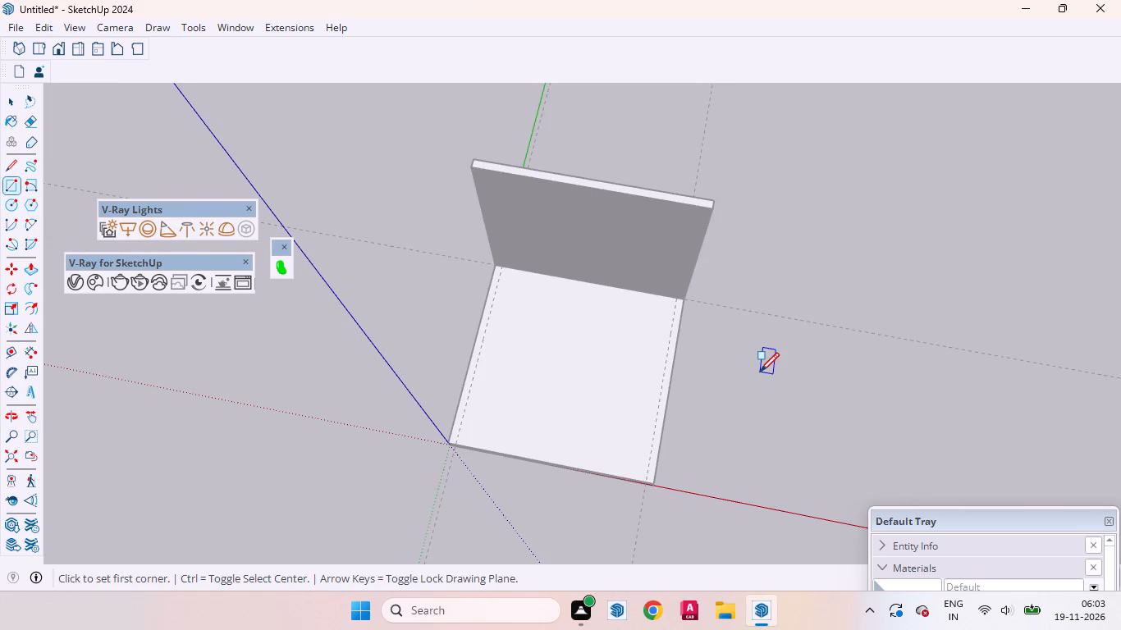
click(684, 299)
click(642, 484)
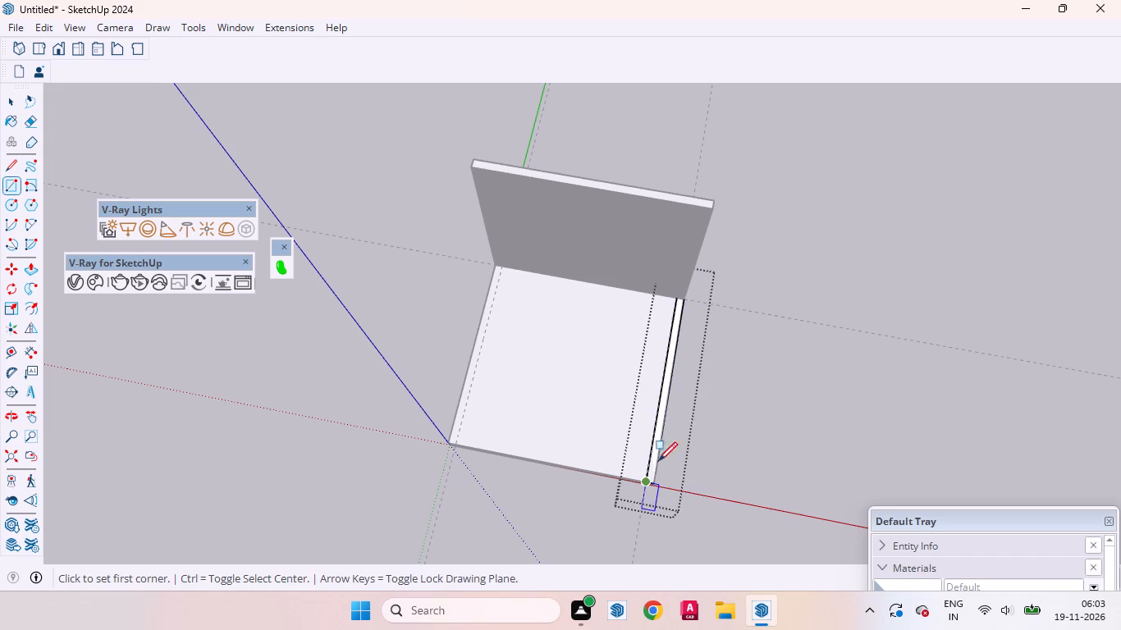
Raise this side strip by repeating the back wall's Push/Pull height, and leave the wall's group.
key(p)
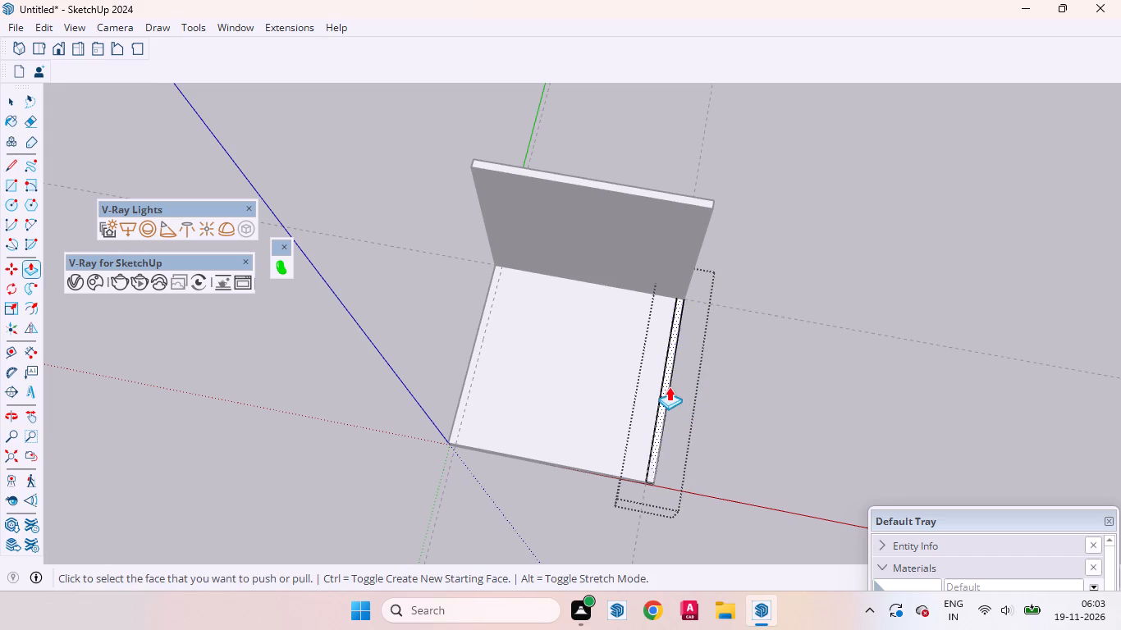
double_click(667, 386)
key(space)
click(748, 380)
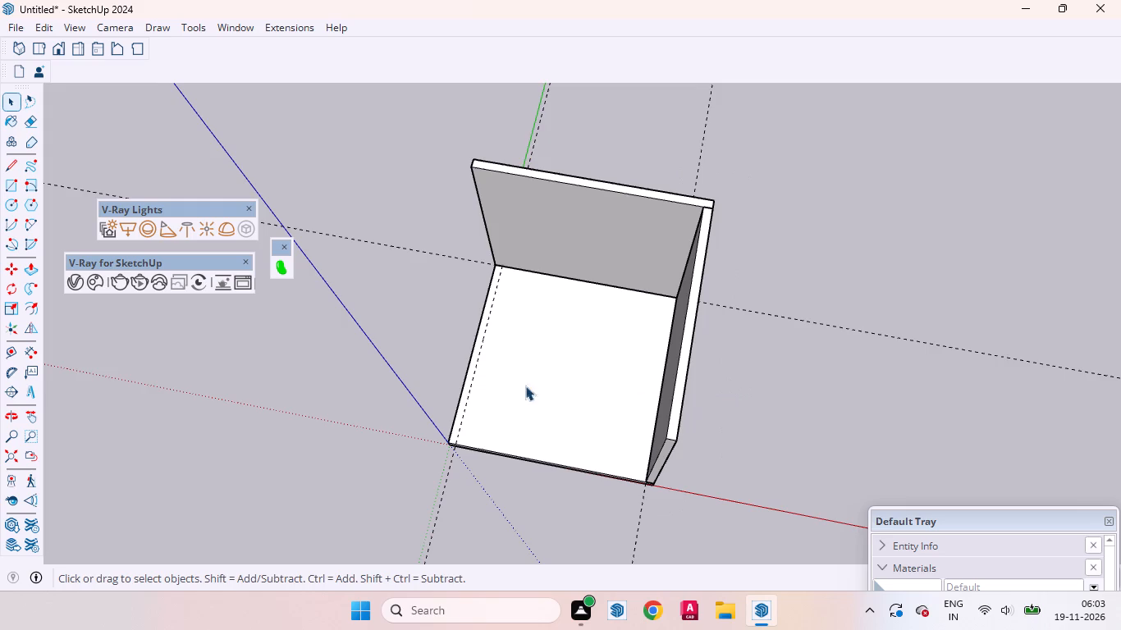
Start a third group and draw in it a rectangle between the slab's green-axis edge and its guide, from back wall to front.
middle_drag(489, 391, 609, 326)
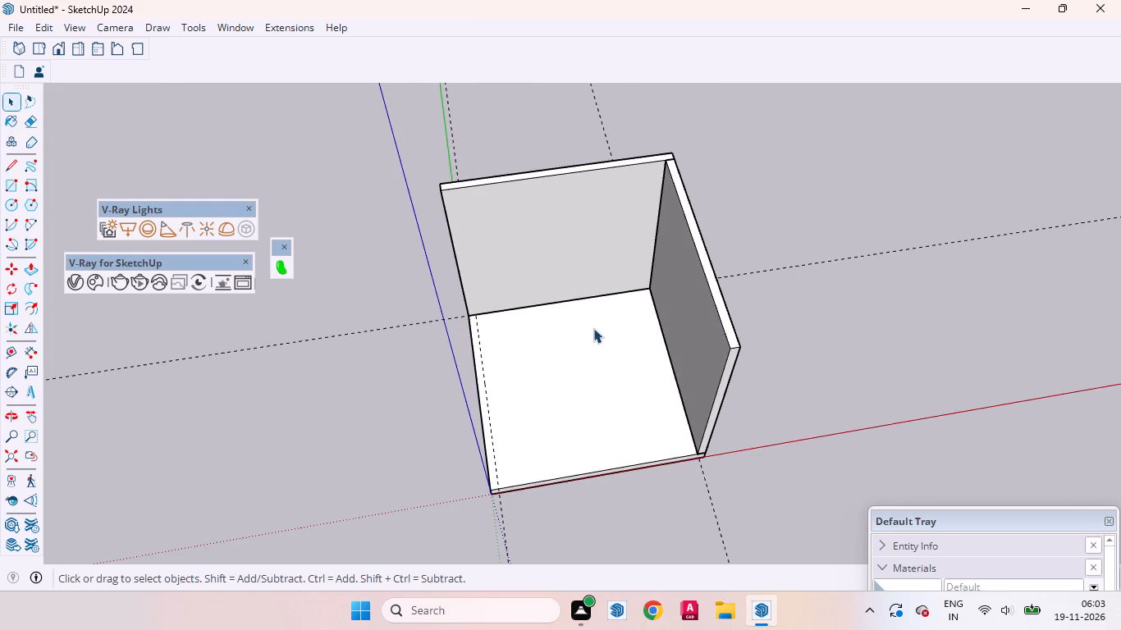
middle_drag(592, 329, 507, 313)
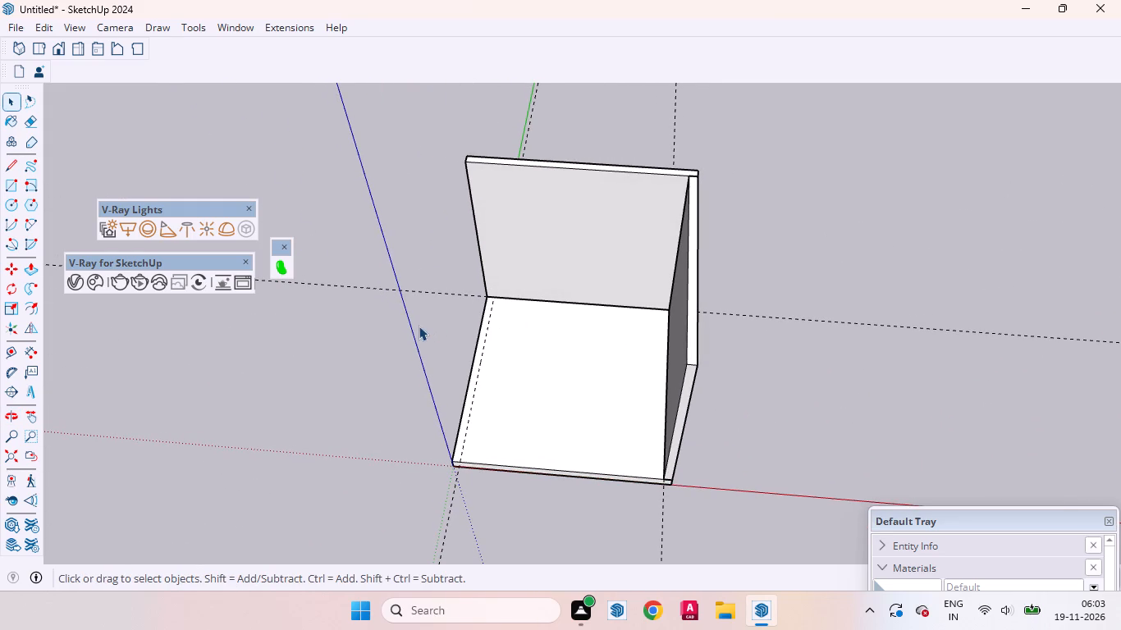
right_click(382, 328)
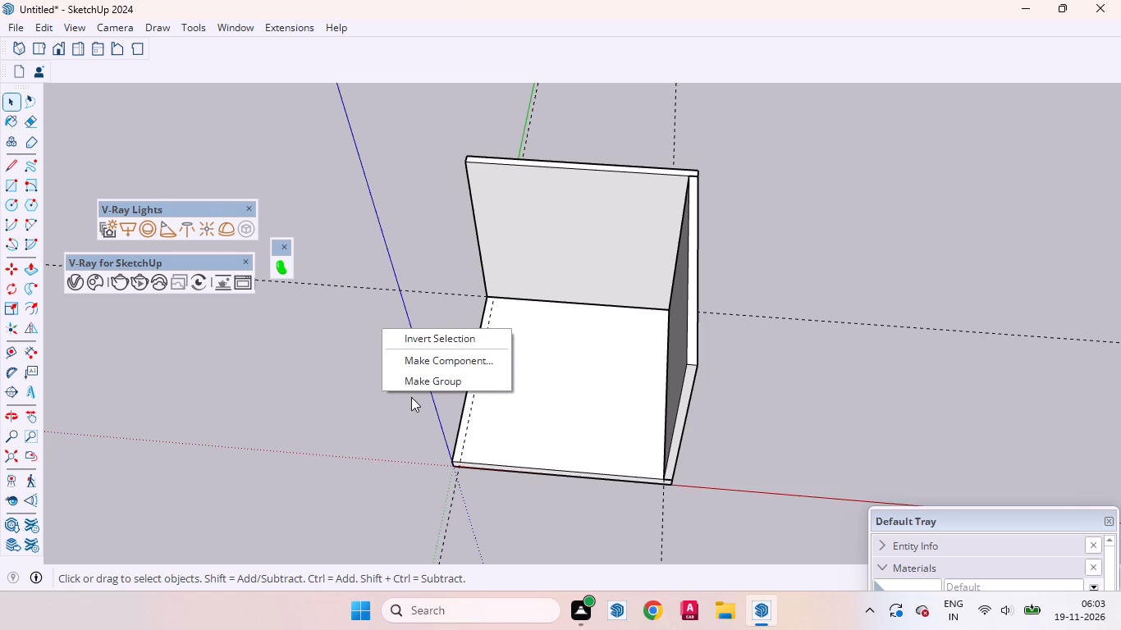
click(433, 378)
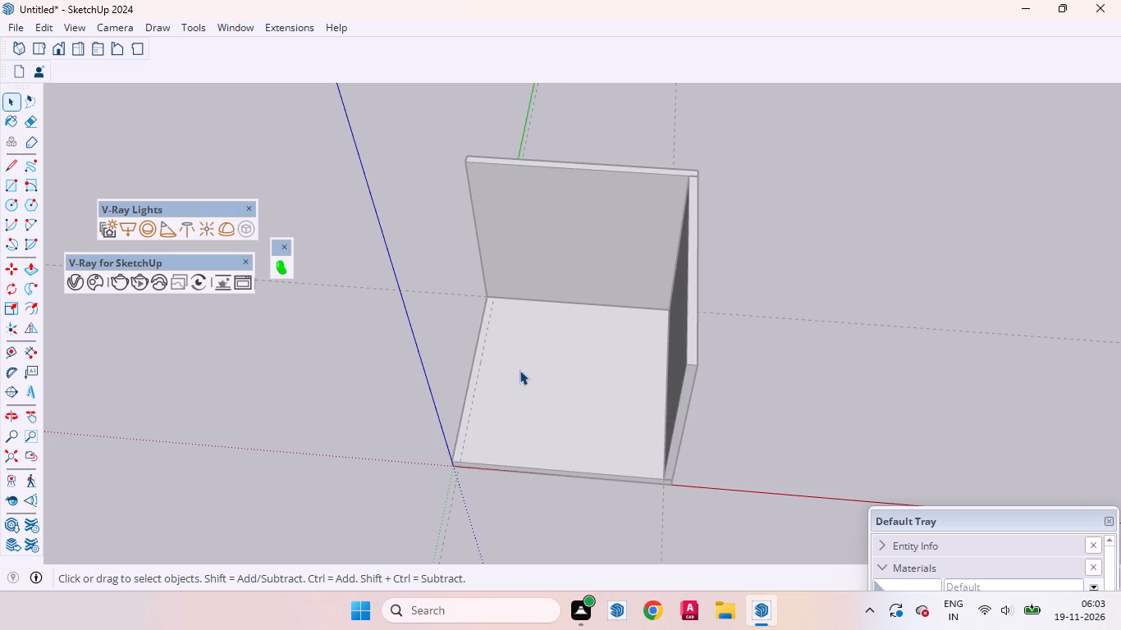
key(r)
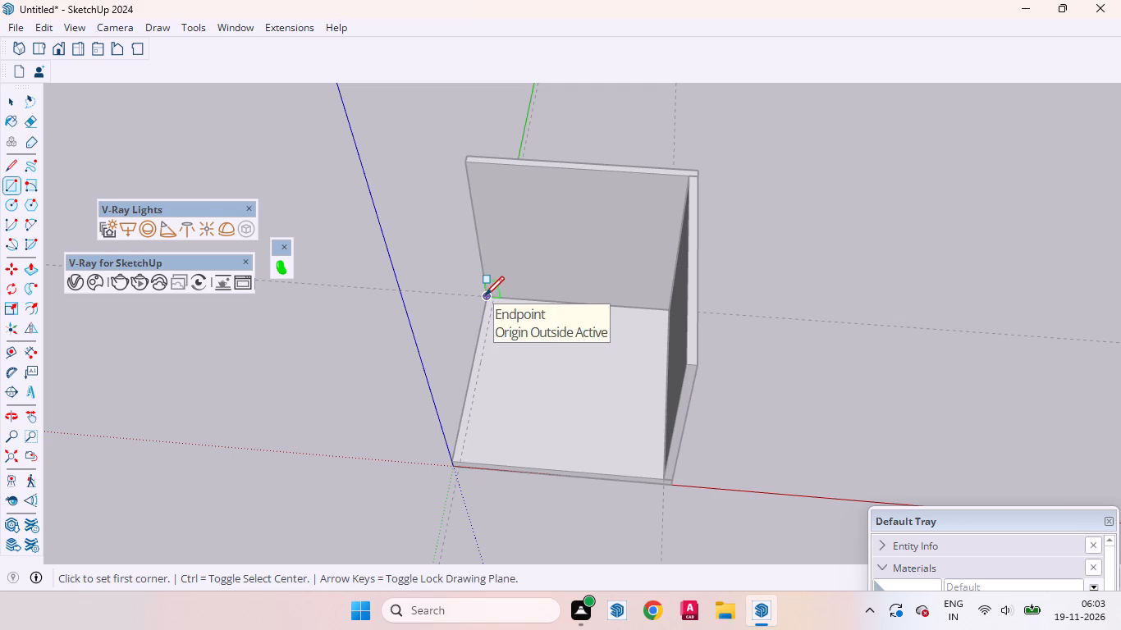
click(485, 295)
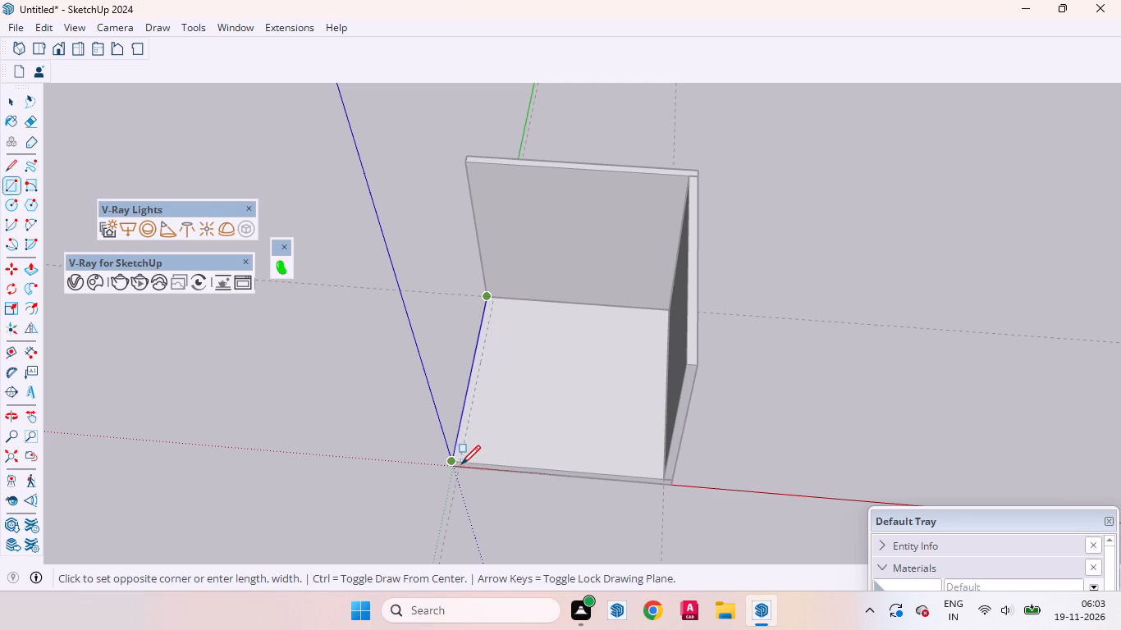
click(462, 465)
Raise the green-axis side strip by repeating the last Push/Pull height, and leave the wall's group.
key(p)
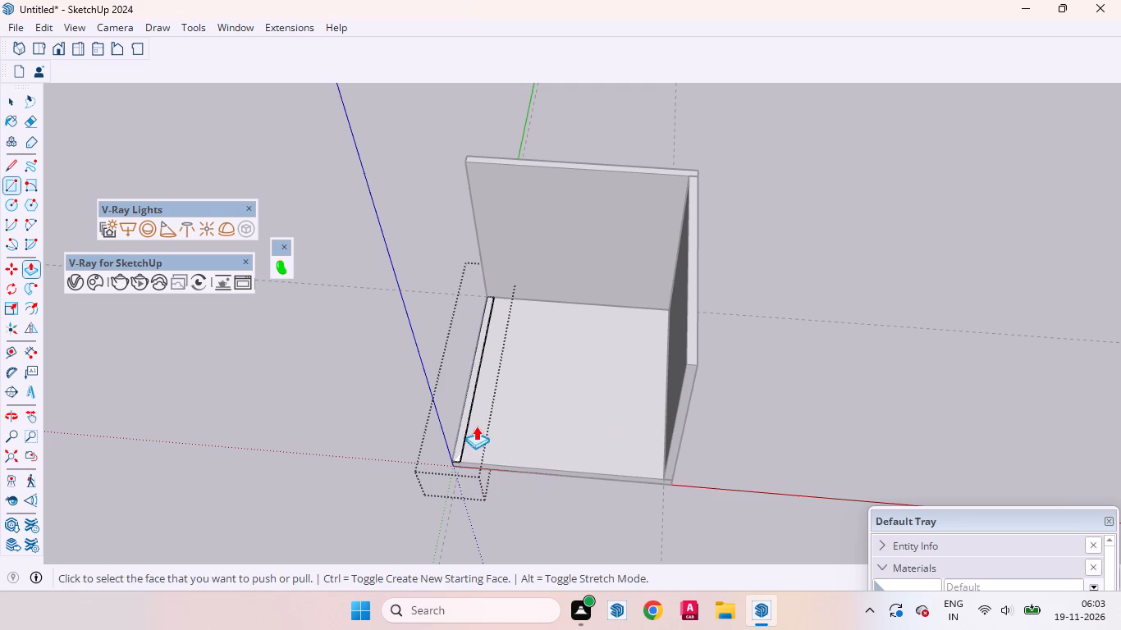
click(465, 408)
click(465, 408)
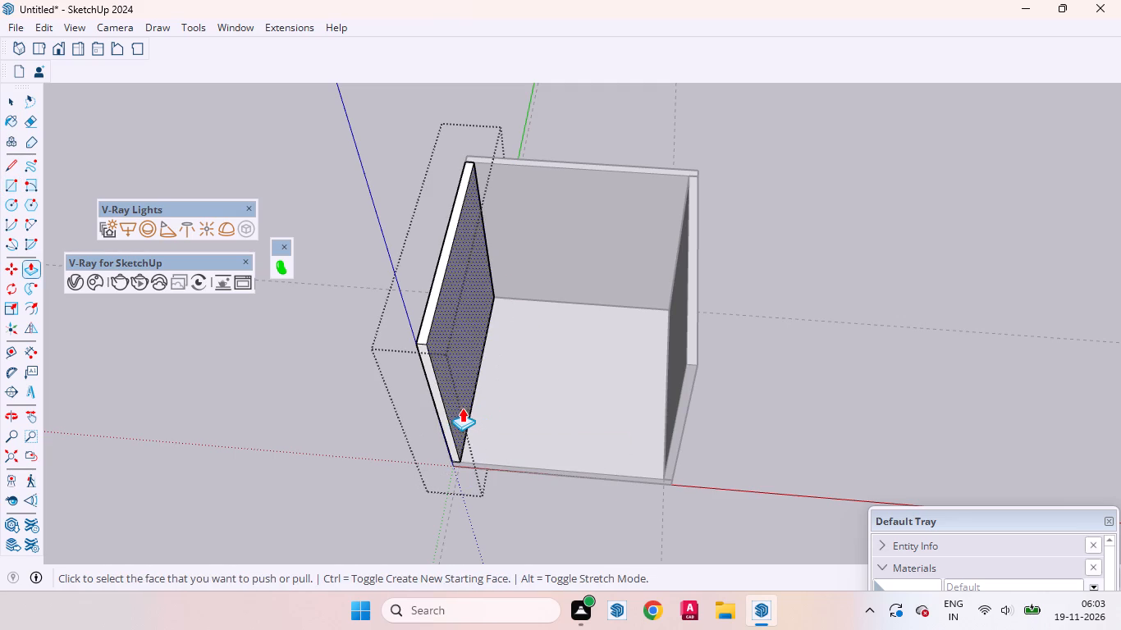
key(space)
click(358, 409)
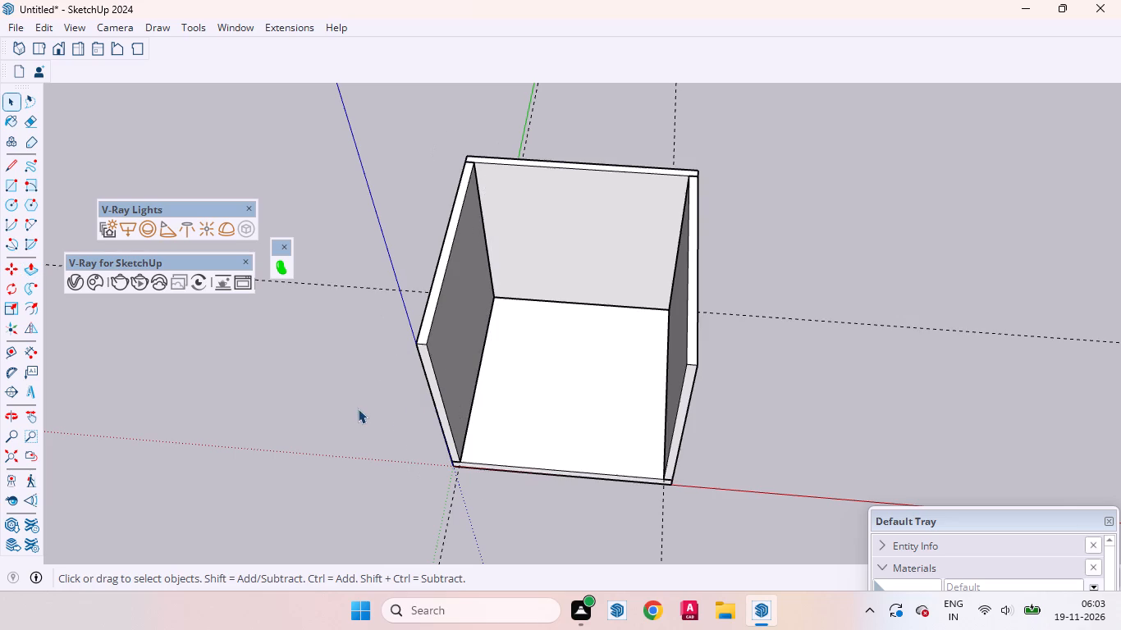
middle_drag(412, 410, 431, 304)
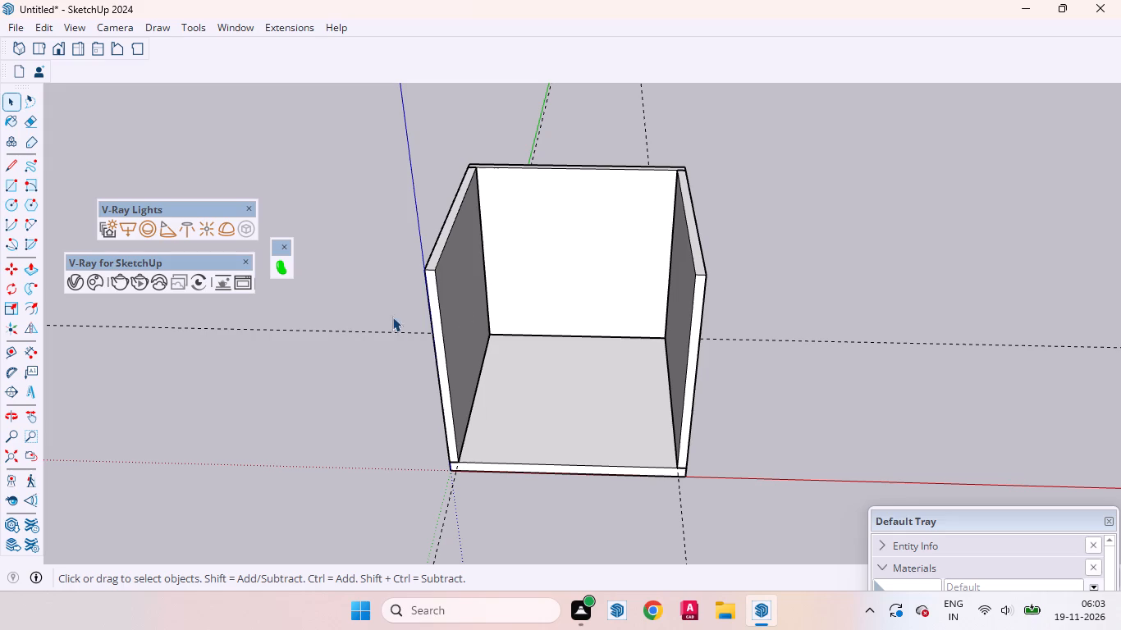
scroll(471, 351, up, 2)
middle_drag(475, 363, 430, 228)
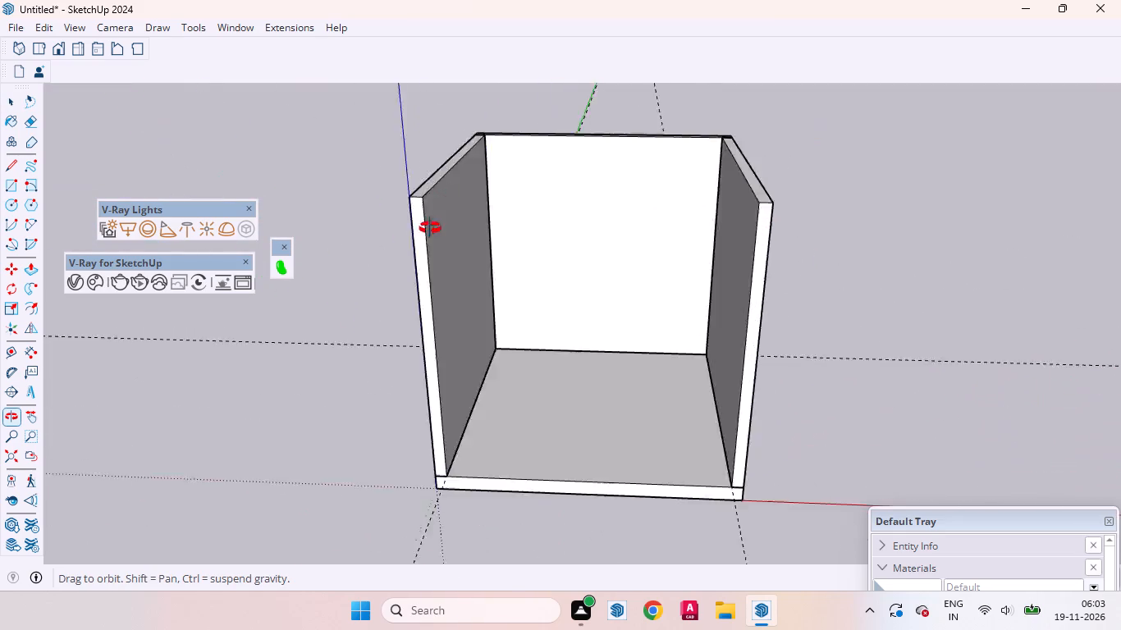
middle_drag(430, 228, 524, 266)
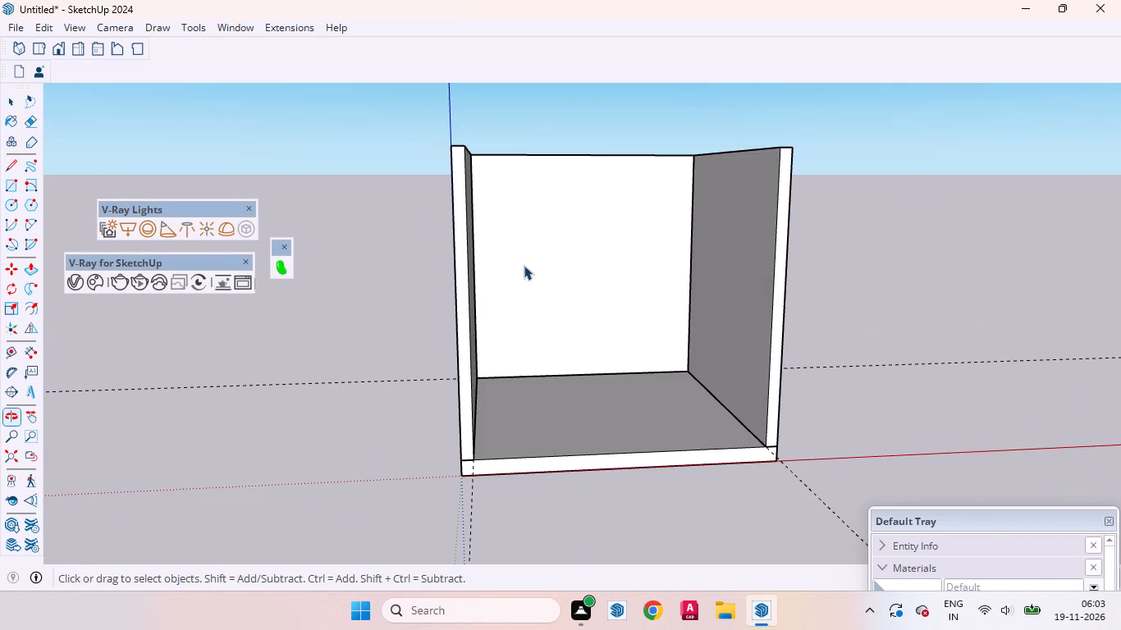
Inspect the room from several angles, selecting the slab, back wall and both side walls in turn to check that each is a separate group.
scroll(568, 308, up, 1)
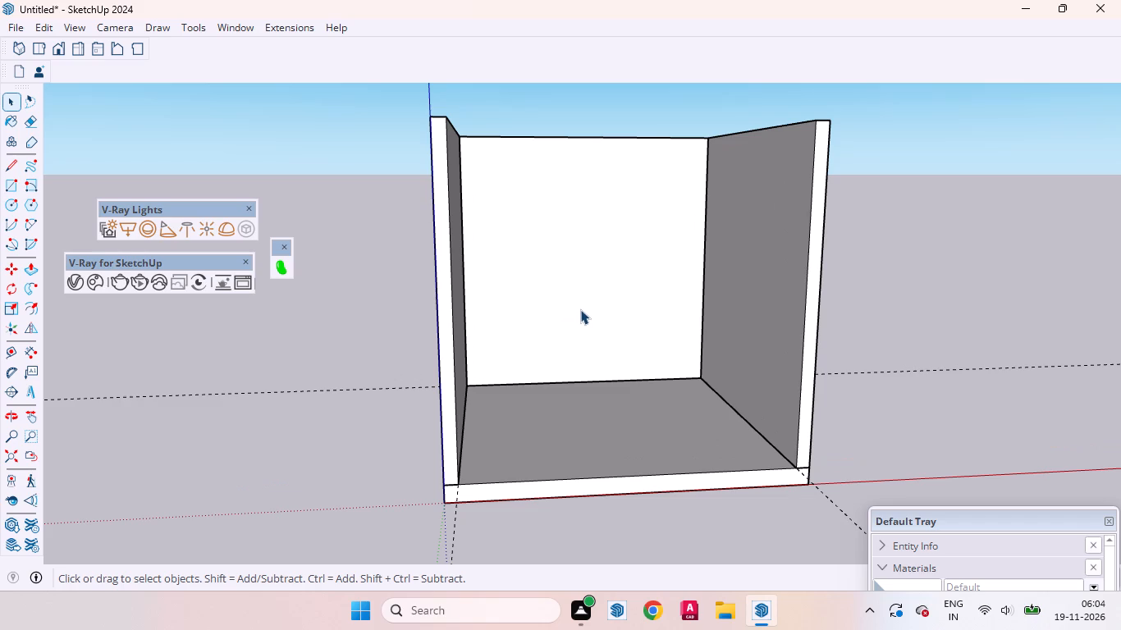
scroll(583, 333, up, 3)
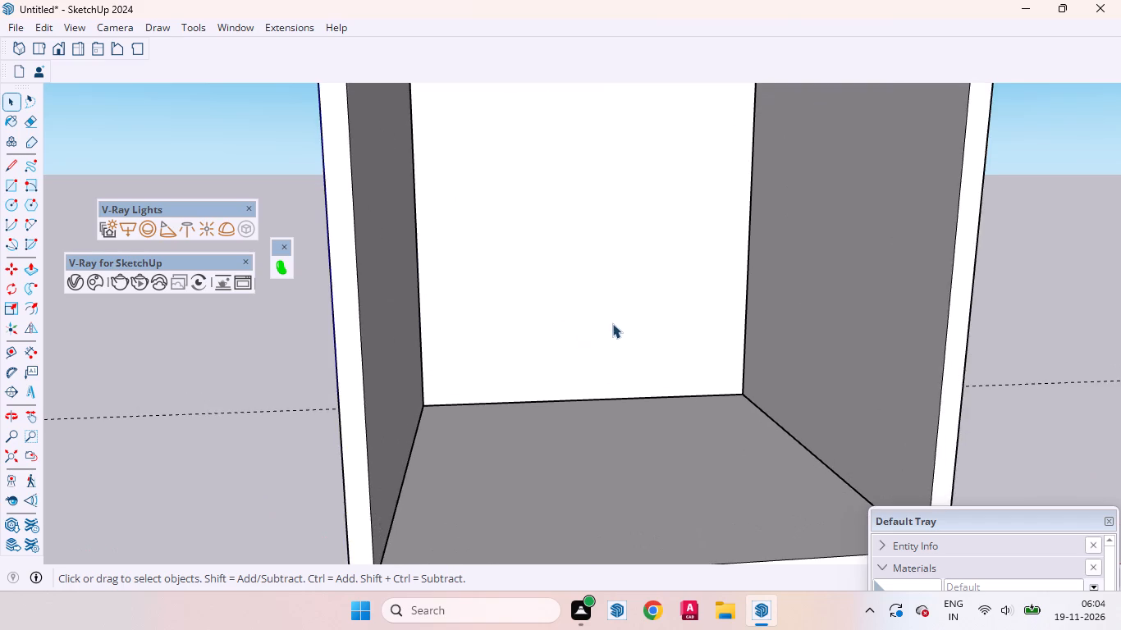
scroll(579, 357, down, 4)
middle_drag(592, 352, 638, 313)
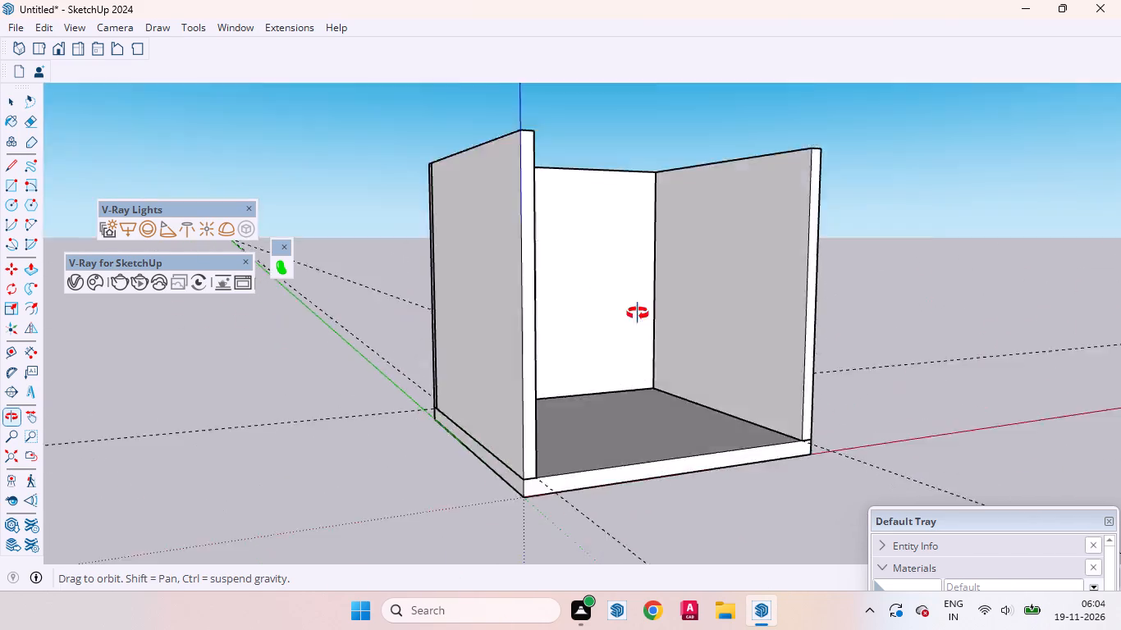
middle_drag(638, 313, 476, 453)
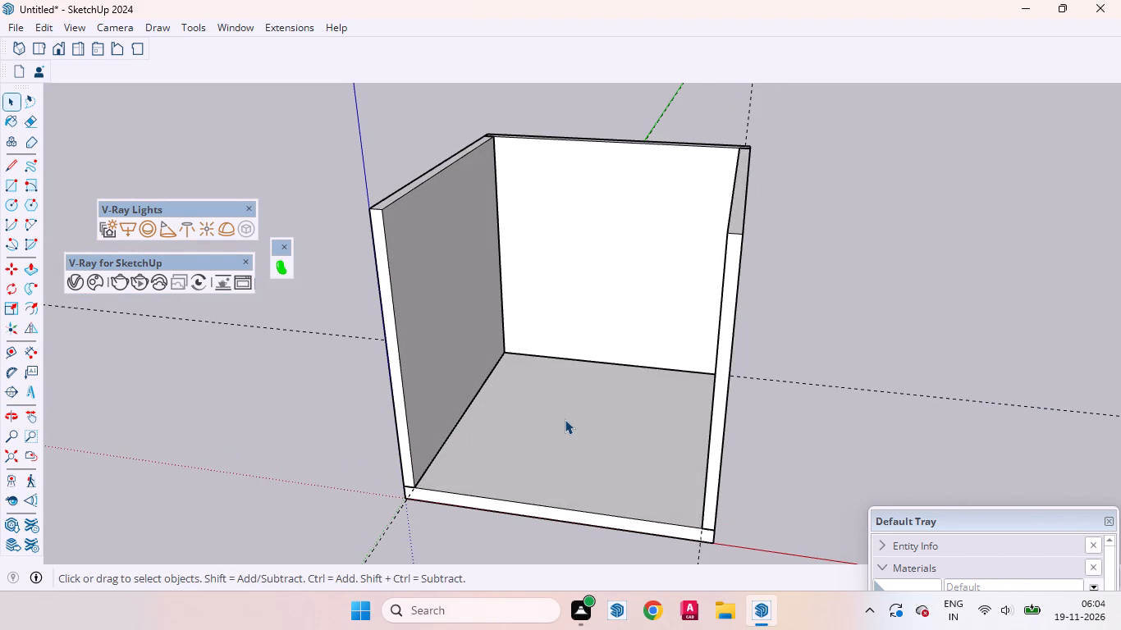
click(588, 461)
click(629, 322)
click(439, 355)
click(730, 369)
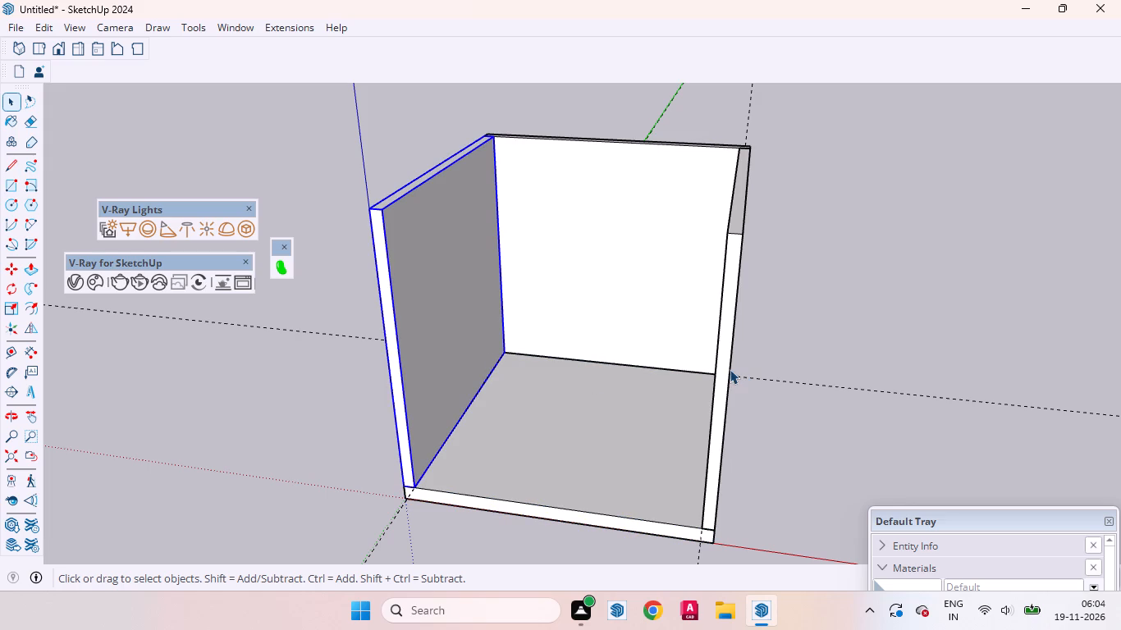
click(590, 418)
click(609, 317)
click(465, 345)
click(641, 367)
click(629, 421)
middle_drag(673, 393, 808, 399)
click(775, 376)
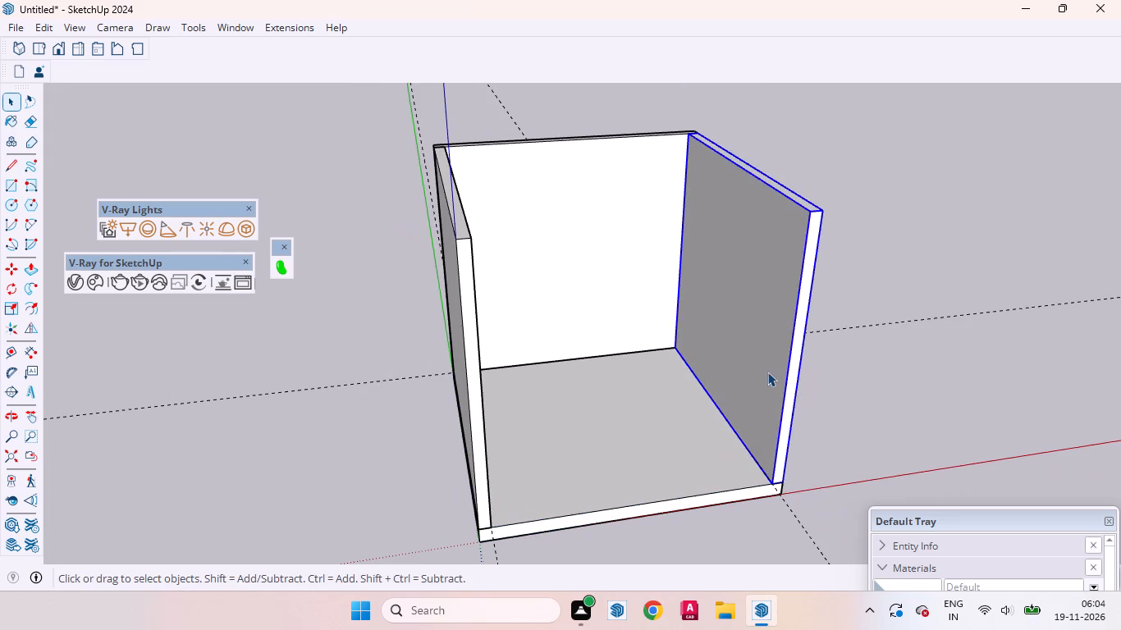
click(627, 282)
click(631, 398)
middle_drag(668, 401, 593, 407)
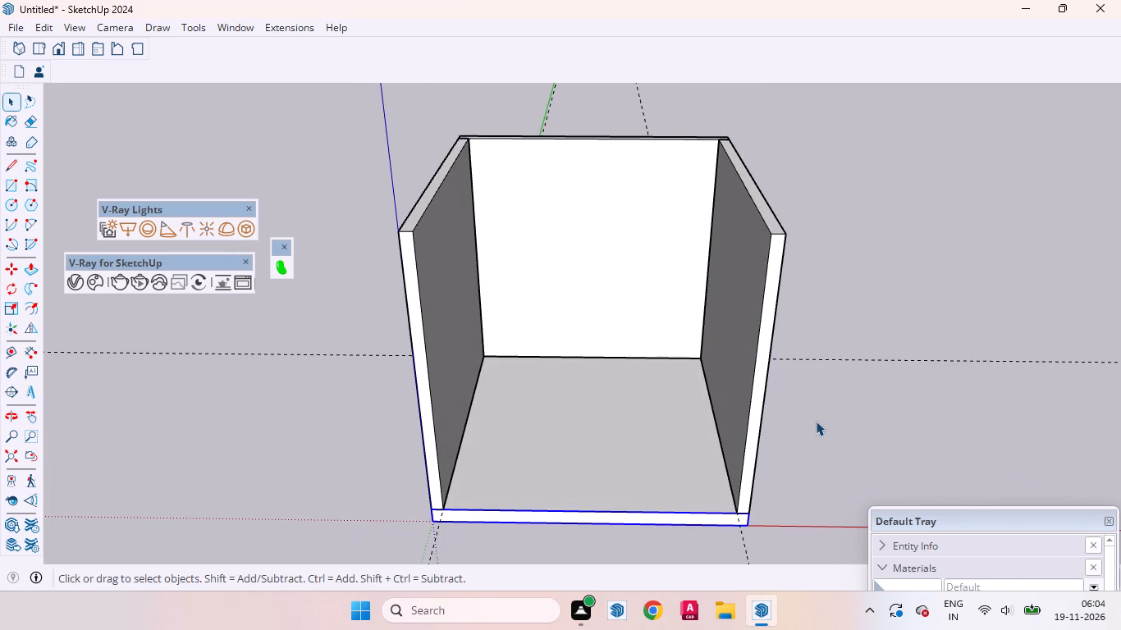
click(816, 421)
scroll(551, 375, down, 5)
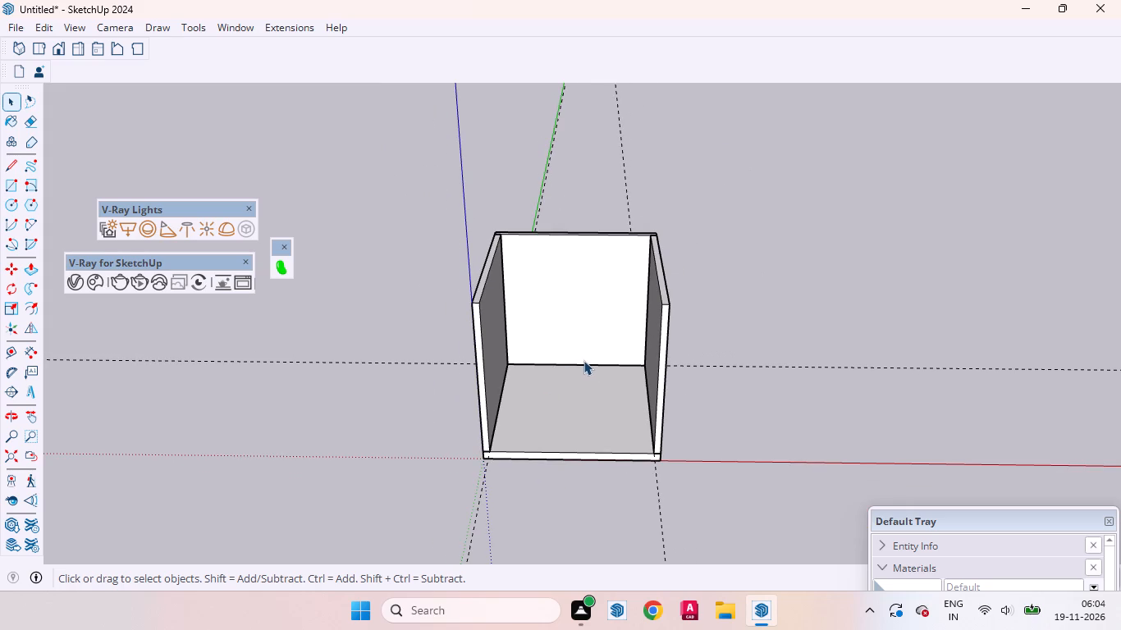
click(594, 326)
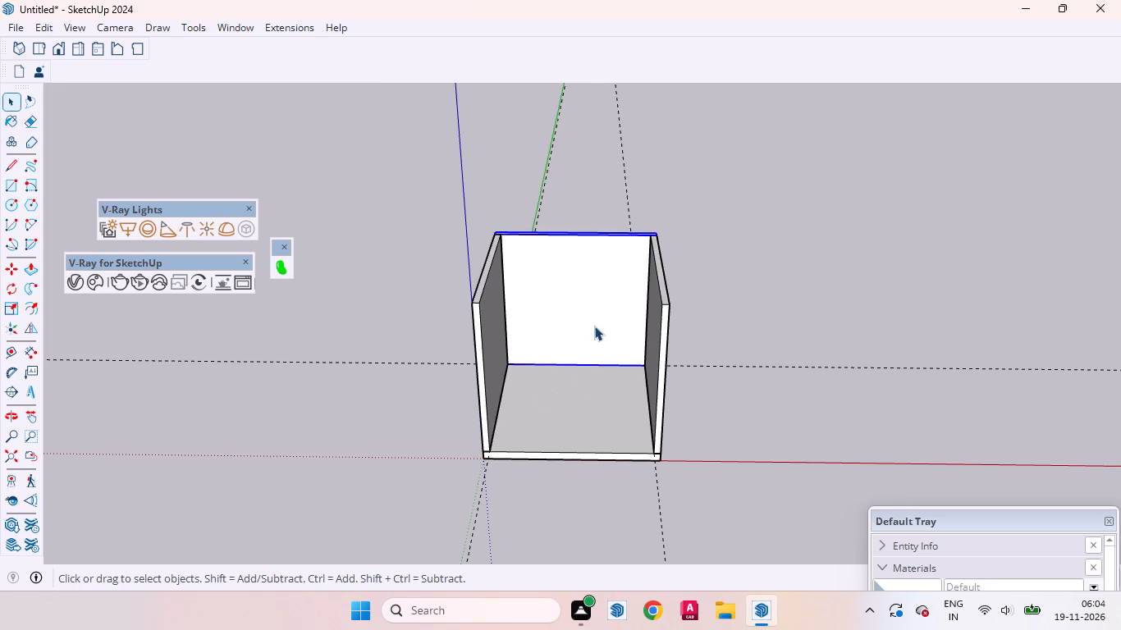
click(585, 418)
click(497, 336)
click(659, 331)
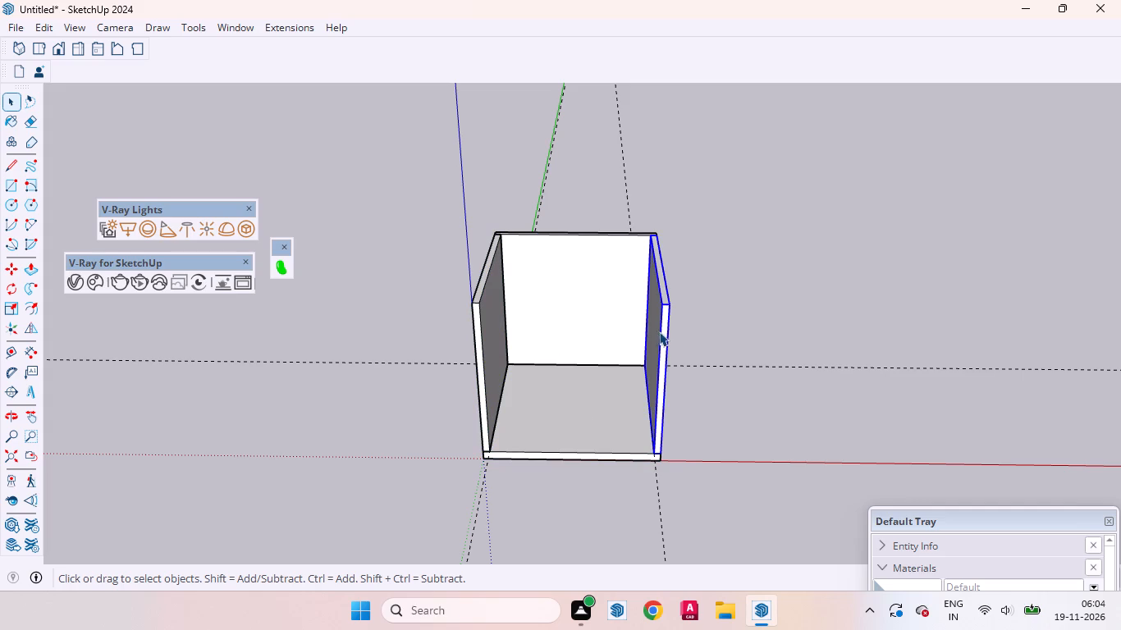
click(613, 405)
click(598, 289)
click(484, 320)
click(674, 312)
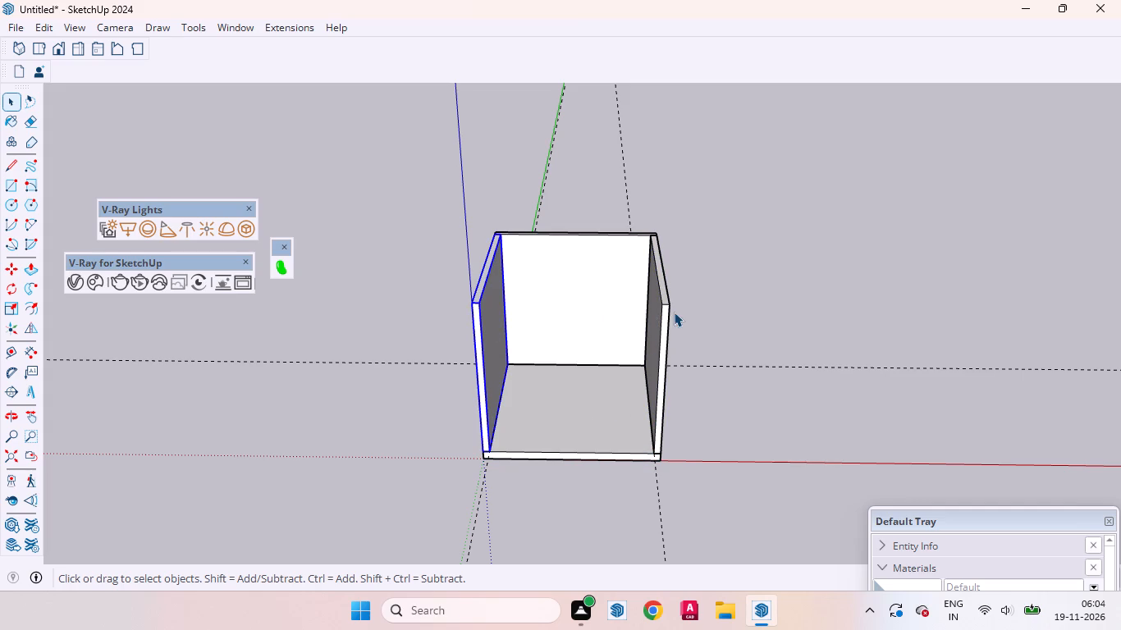
click(662, 311)
click(587, 388)
click(570, 267)
click(490, 307)
click(657, 314)
Delete all the construction guides left around the slab and walls.
drag(659, 176, 501, 112)
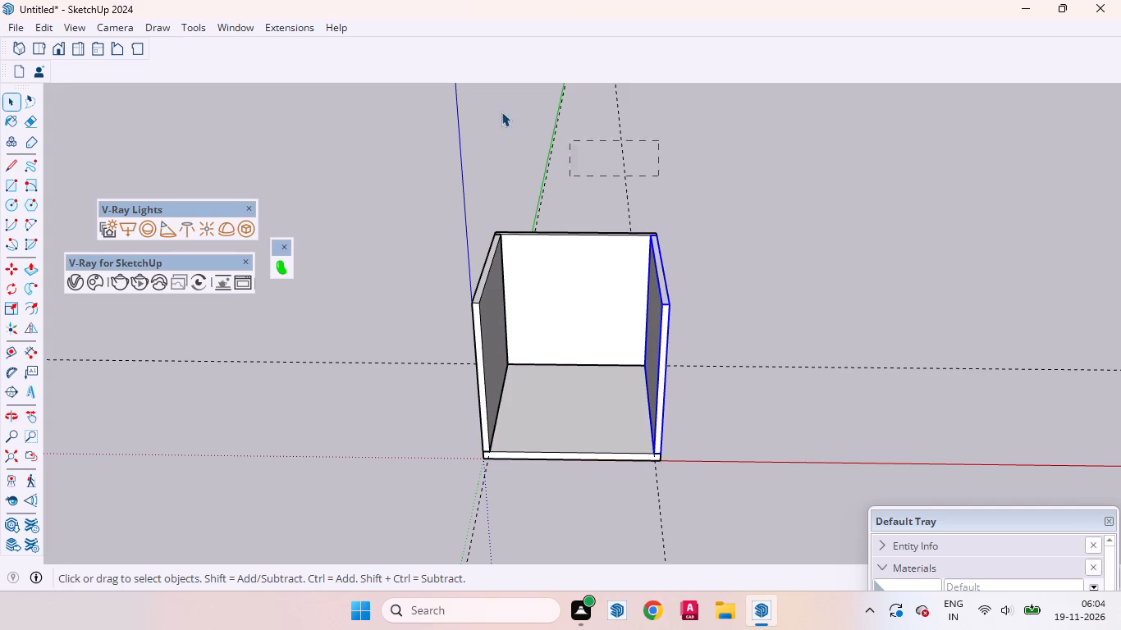
drag(501, 112, 461, 89)
key(Delete)
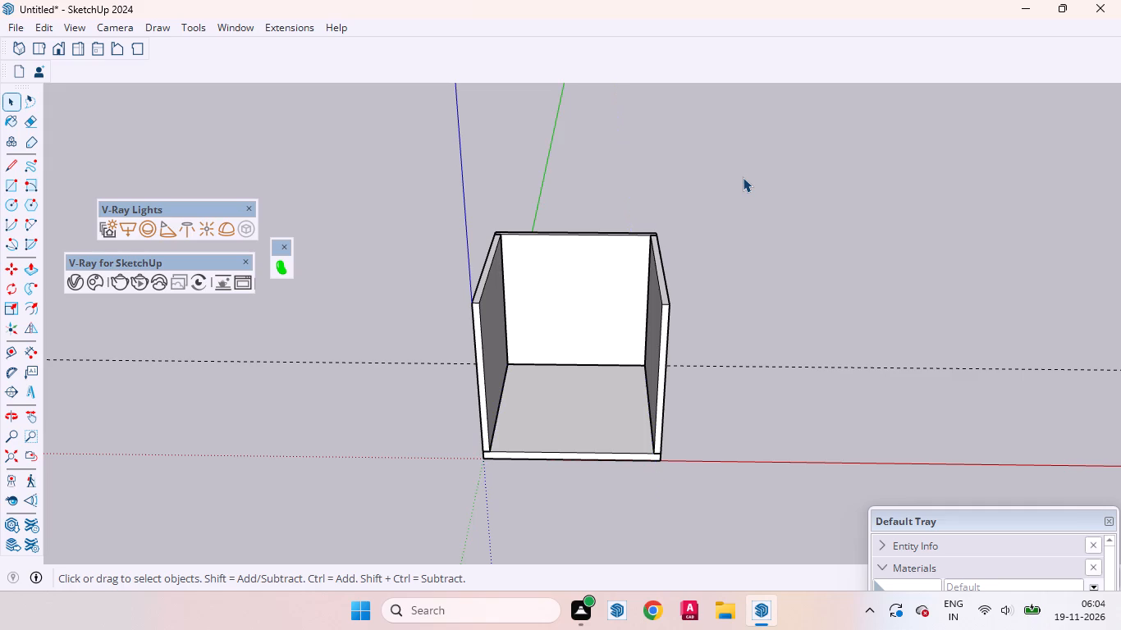
drag(922, 396, 785, 167)
key(Delete)
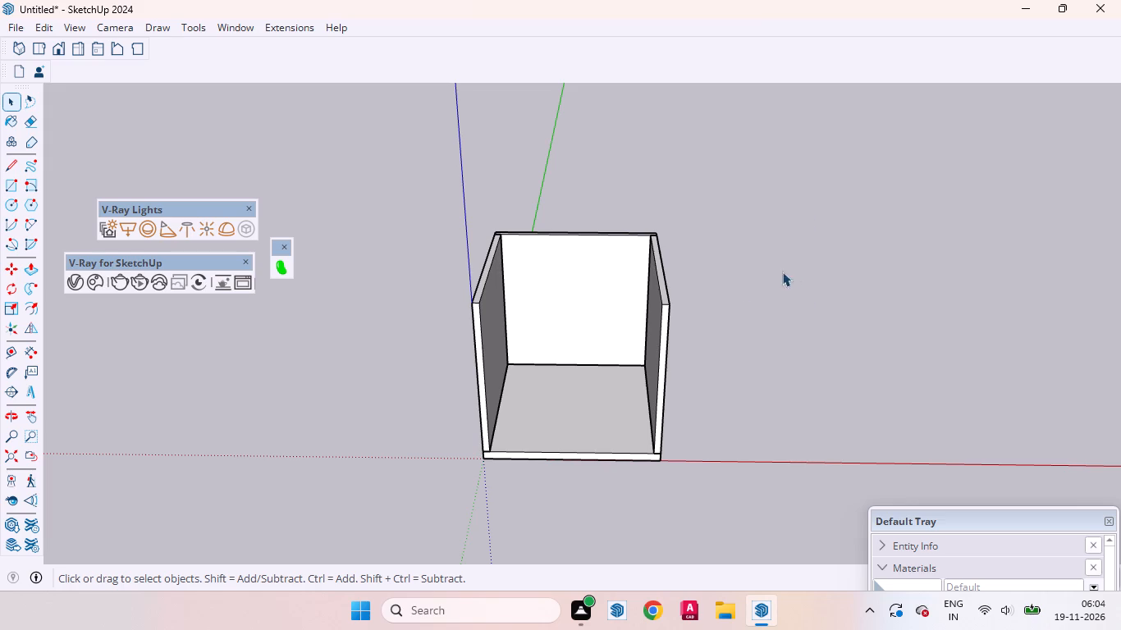
Place a vertical guide on the back wall, 4' from its inner corner with the side wall opposite the green axis.
drag(547, 407, 560, 387)
click(585, 293)
click(552, 395)
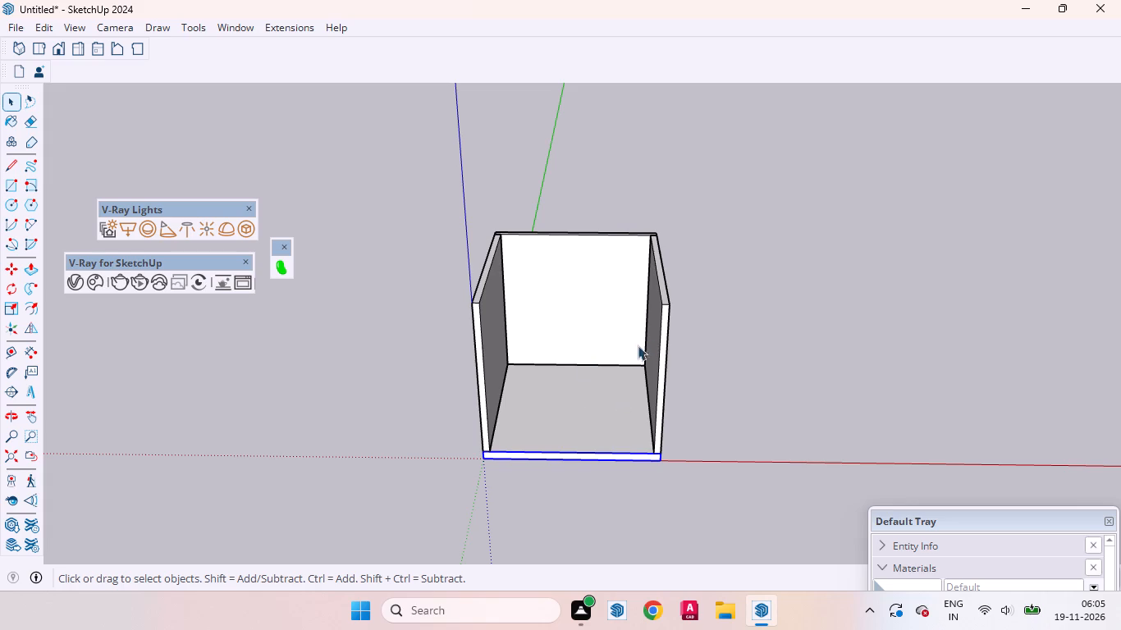
scroll(631, 326, up, 2)
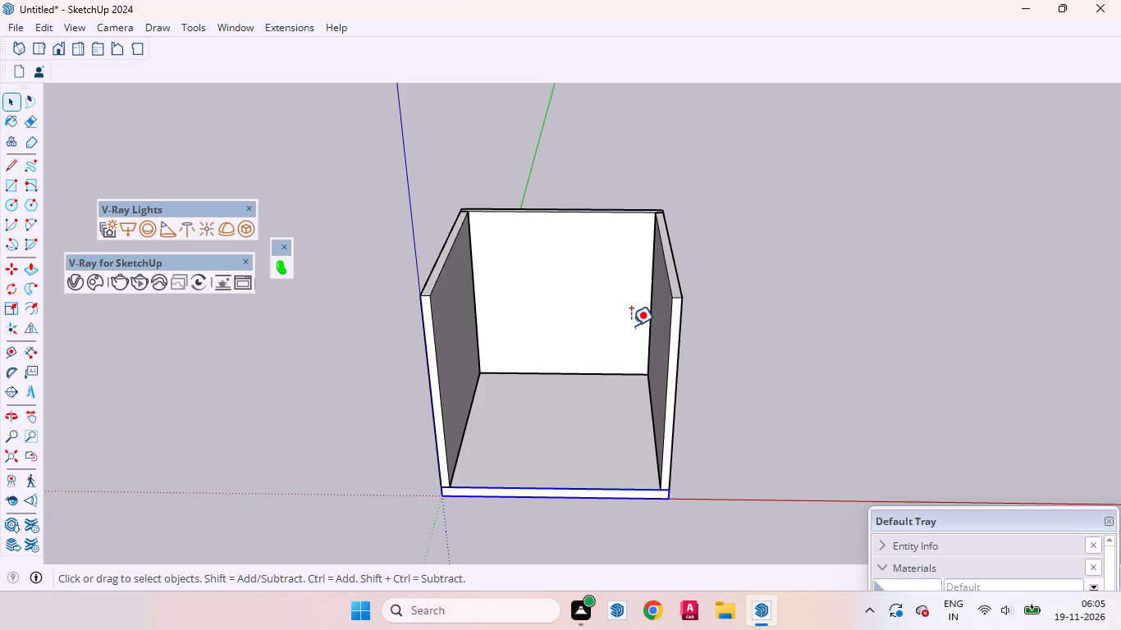
key(t)
click(648, 290)
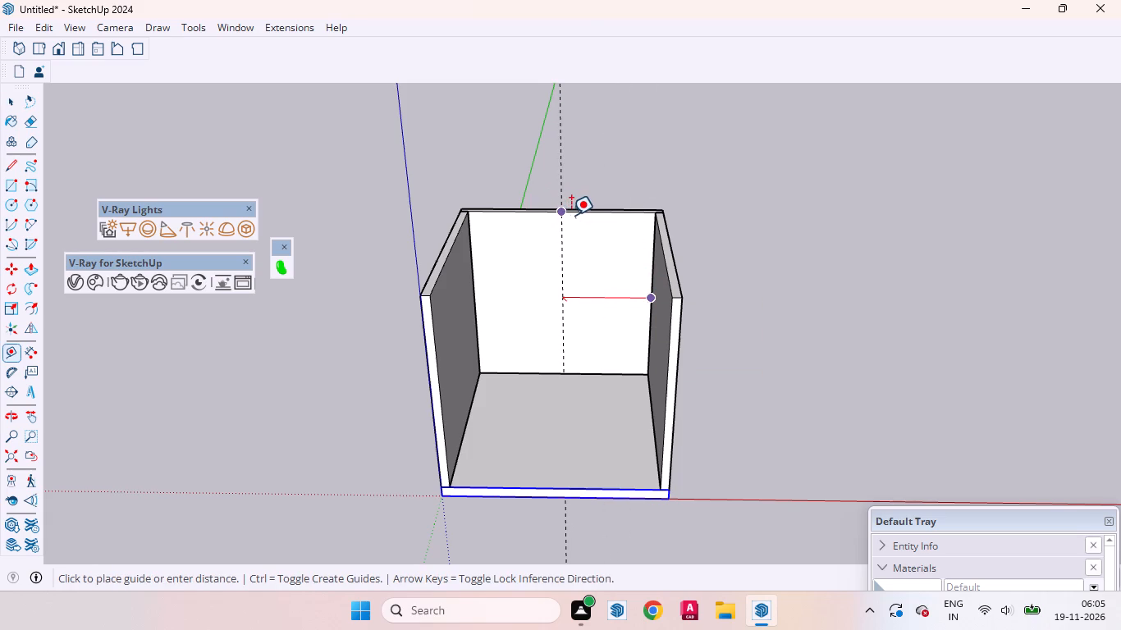
key(4)
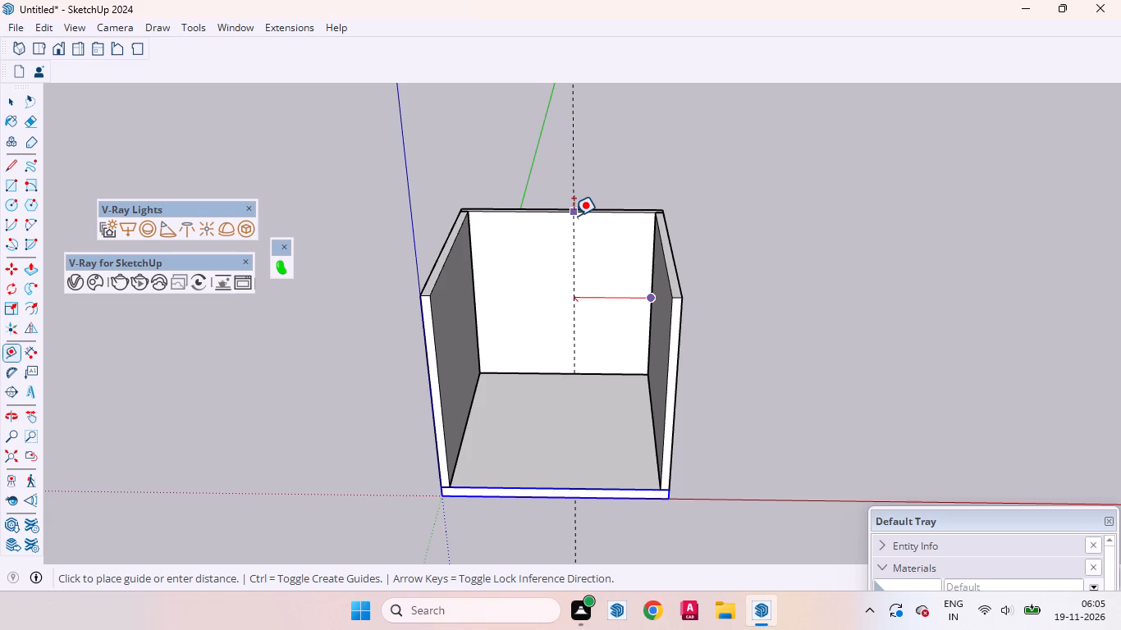
key(apostrophe)
key(Return)
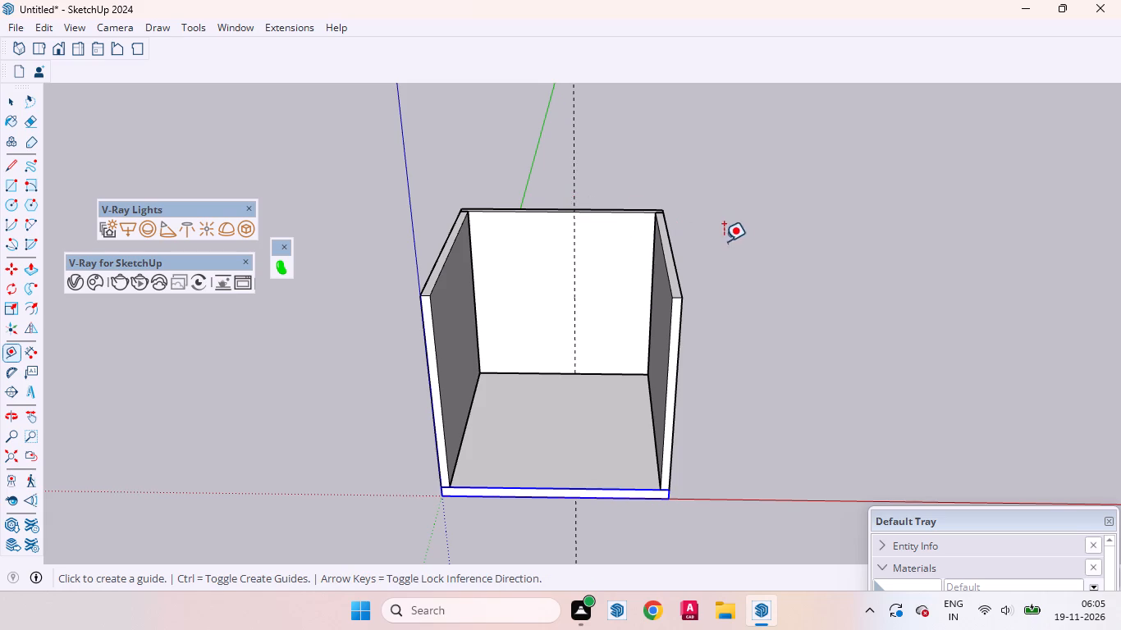
key(space)
Reposition the Default Tray so its Materials colour swatches are in view beside the model.
drag(985, 519, 945, 157)
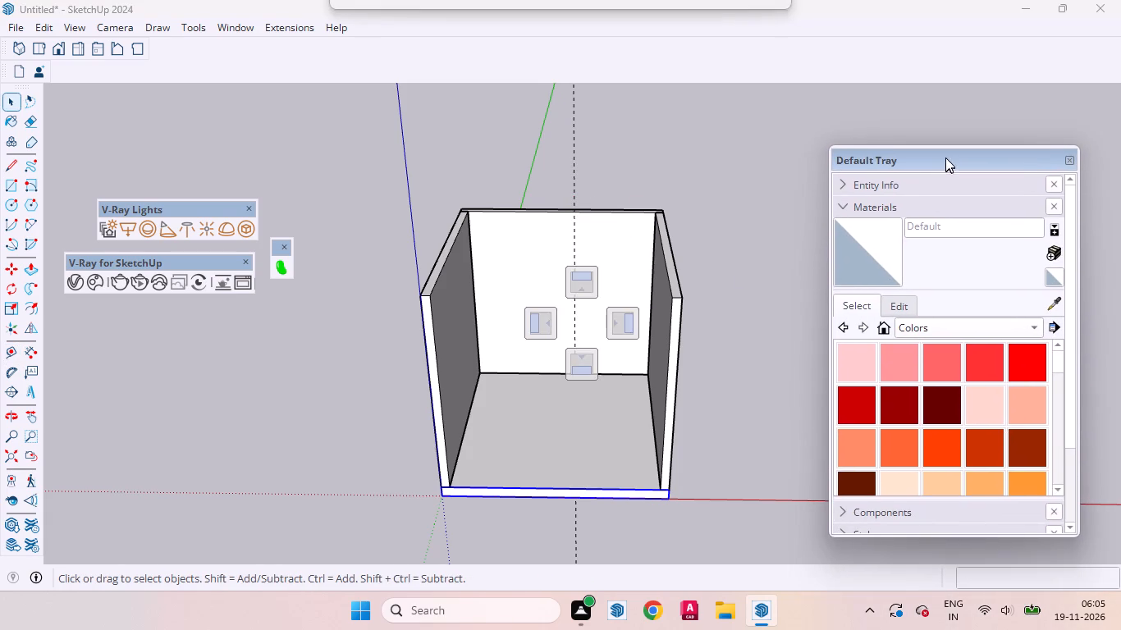
drag(945, 157, 945, 157)
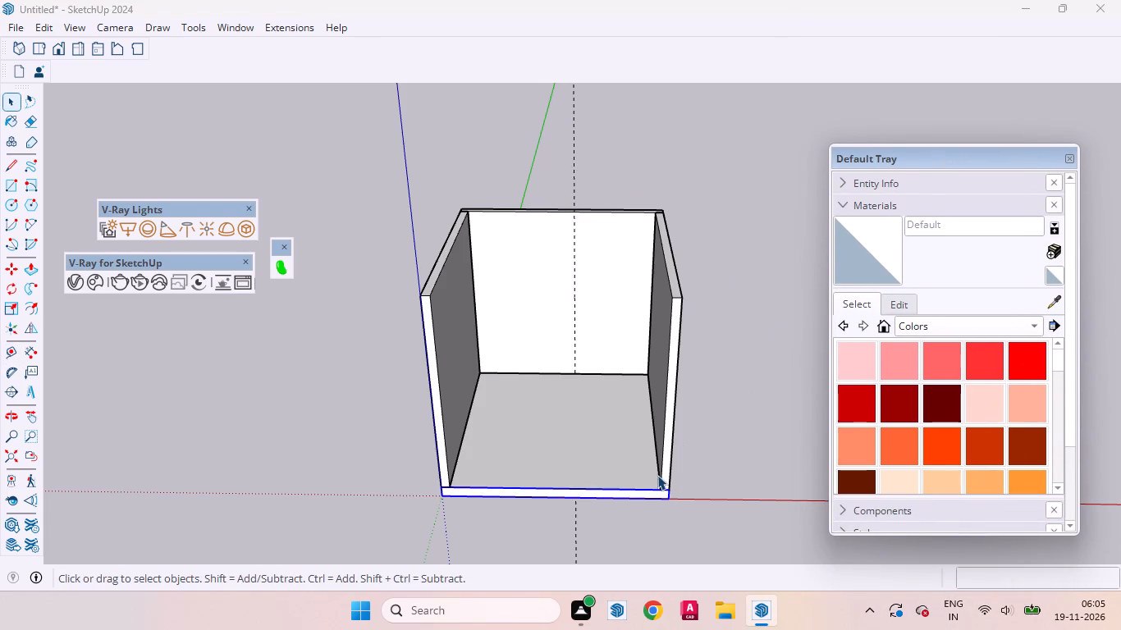
Inside the back wall's group, draw a 9'4" vertical line along the guide from floor to top edge, and leave the group.
click(554, 275)
key(l)
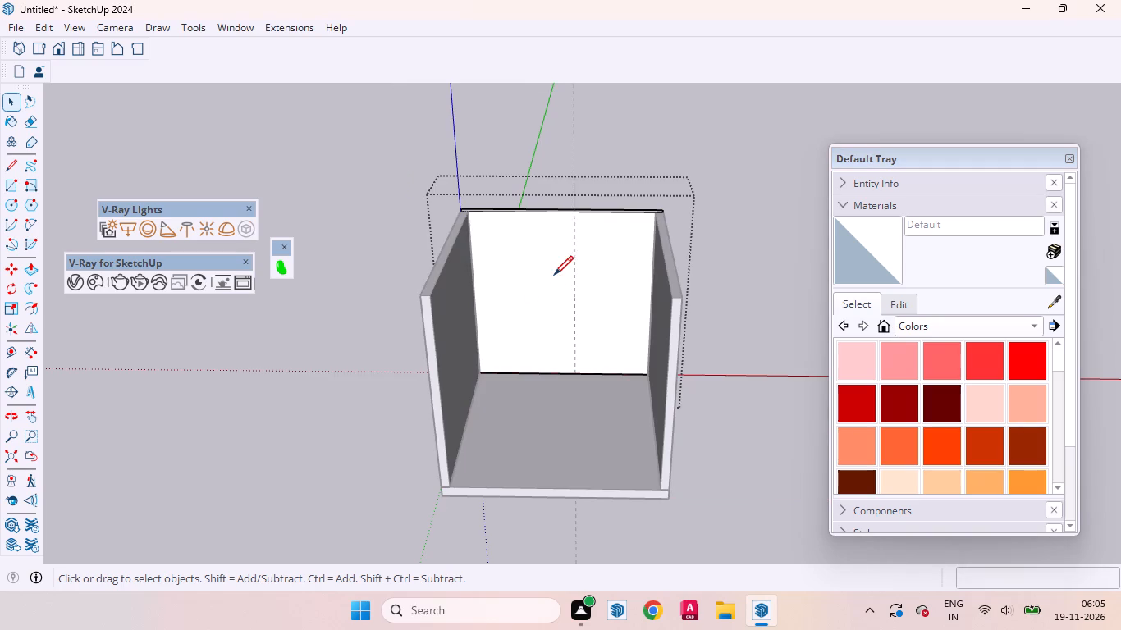
click(578, 372)
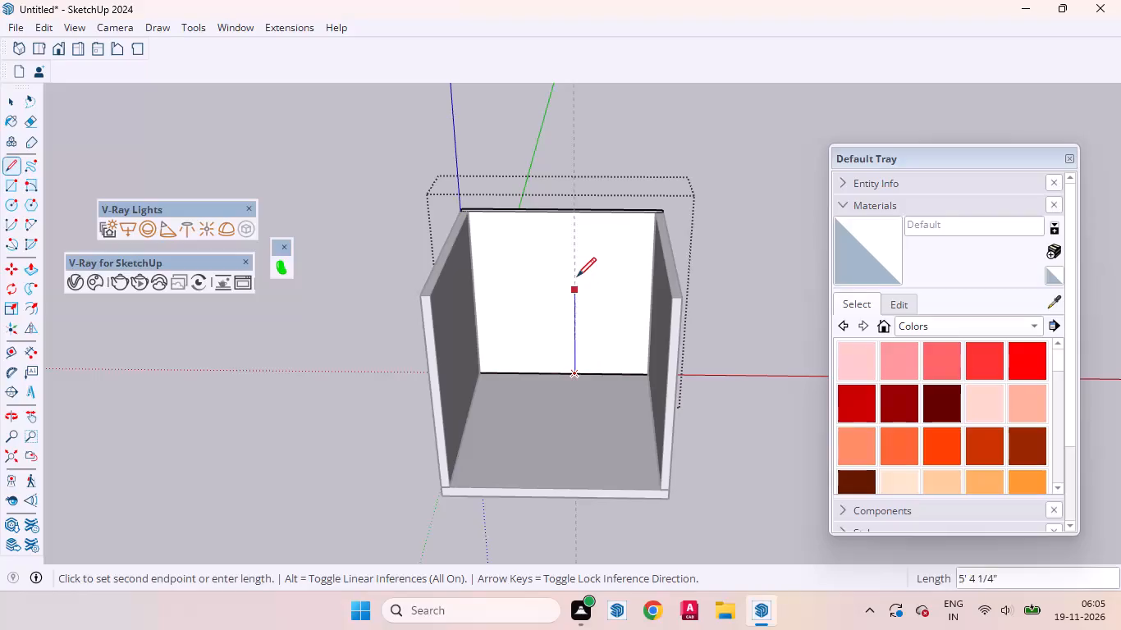
click(578, 208)
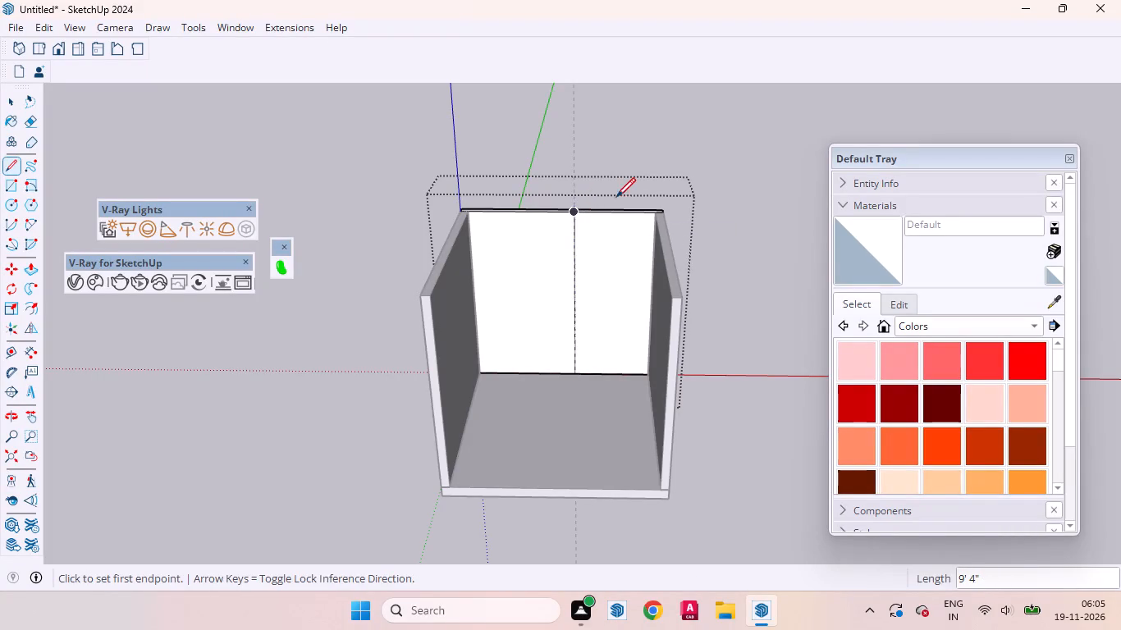
key(space)
click(620, 290)
click(532, 281)
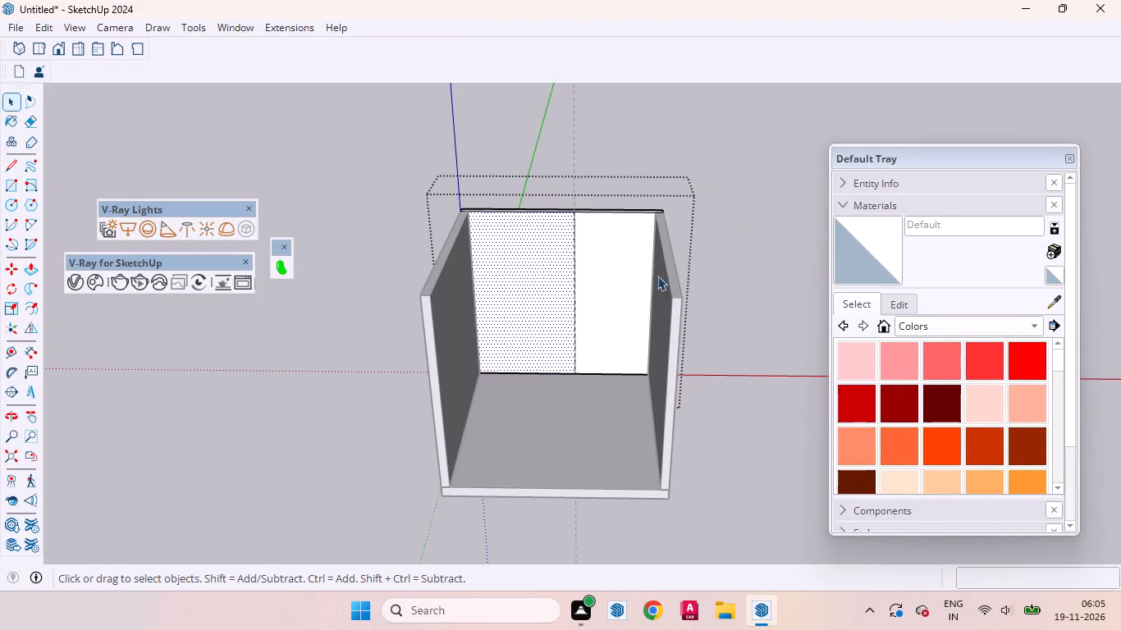
click(735, 278)
Delete the vertical guide on the back wall.
drag(574, 144, 475, 103)
key(Delete)
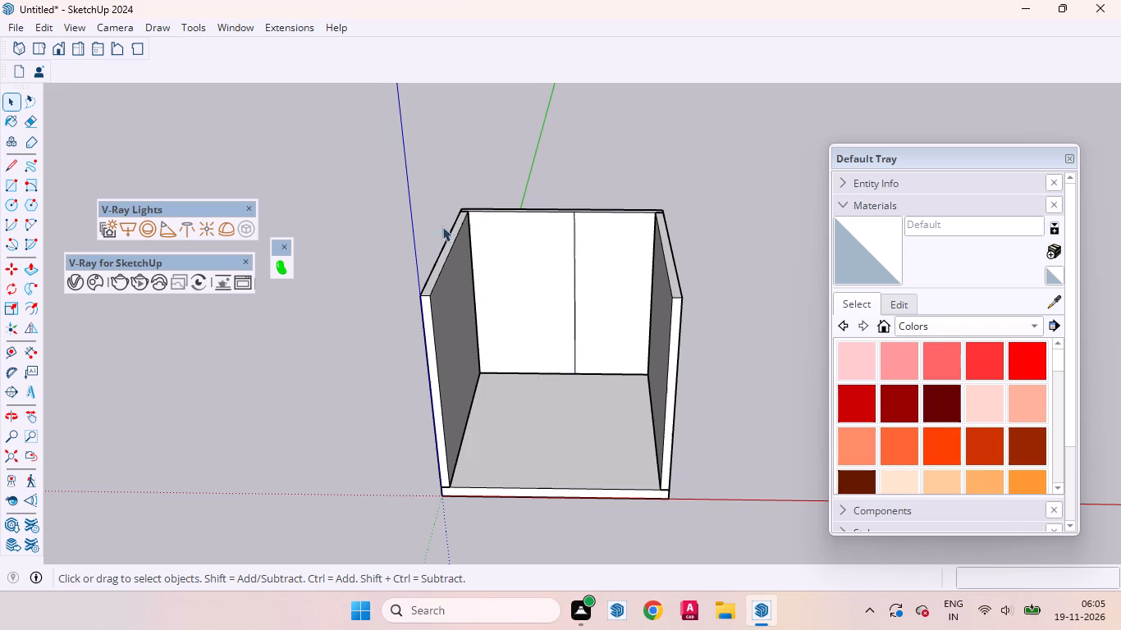
In the back wall's group, split the wider face nearest the green axis with a vertical line from its top edge's midpoint to the floor.
scroll(431, 349, up, 2)
scroll(546, 340, down, 1)
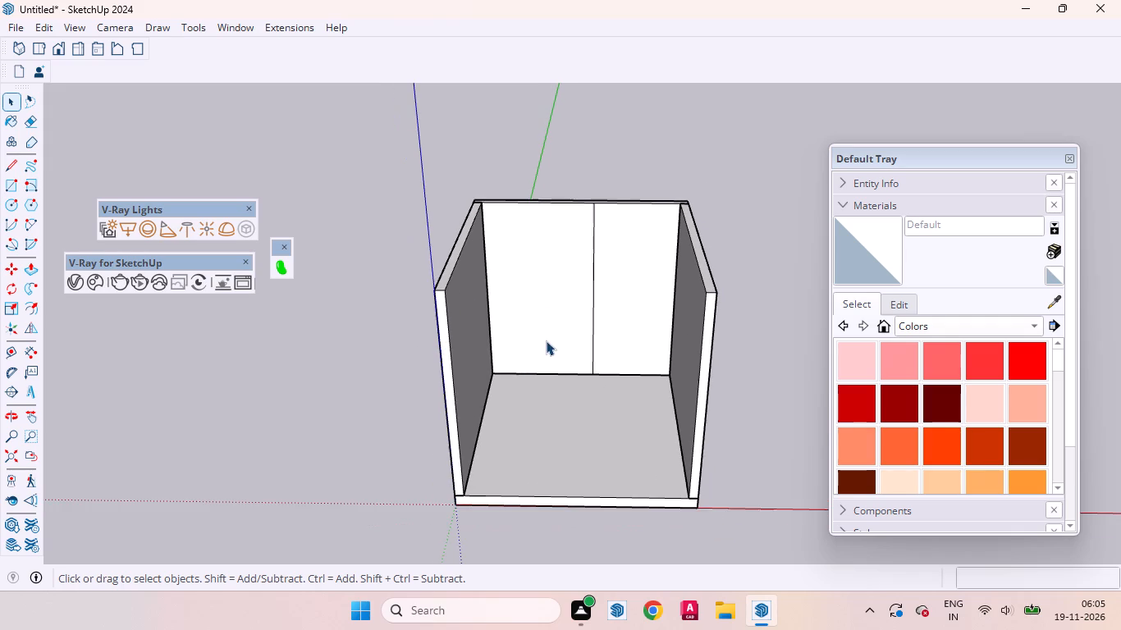
middle_drag(550, 340, 574, 285)
scroll(566, 306, up, 2)
click(561, 309)
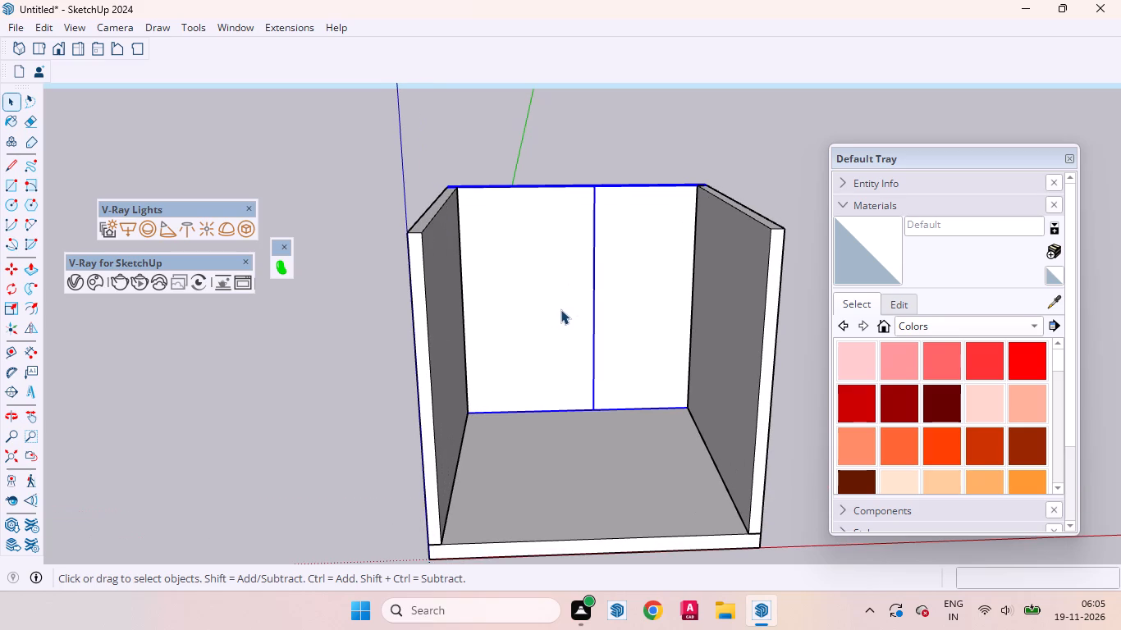
double_click(549, 309)
click(567, 306)
middle_click(591, 308)
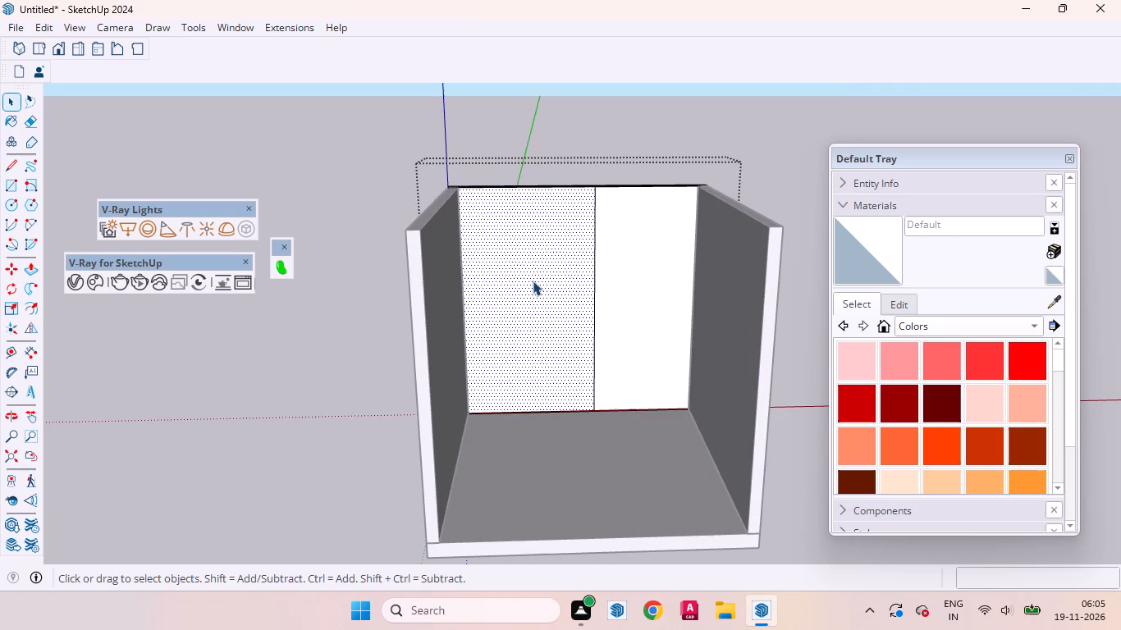
key(l)
click(521, 187)
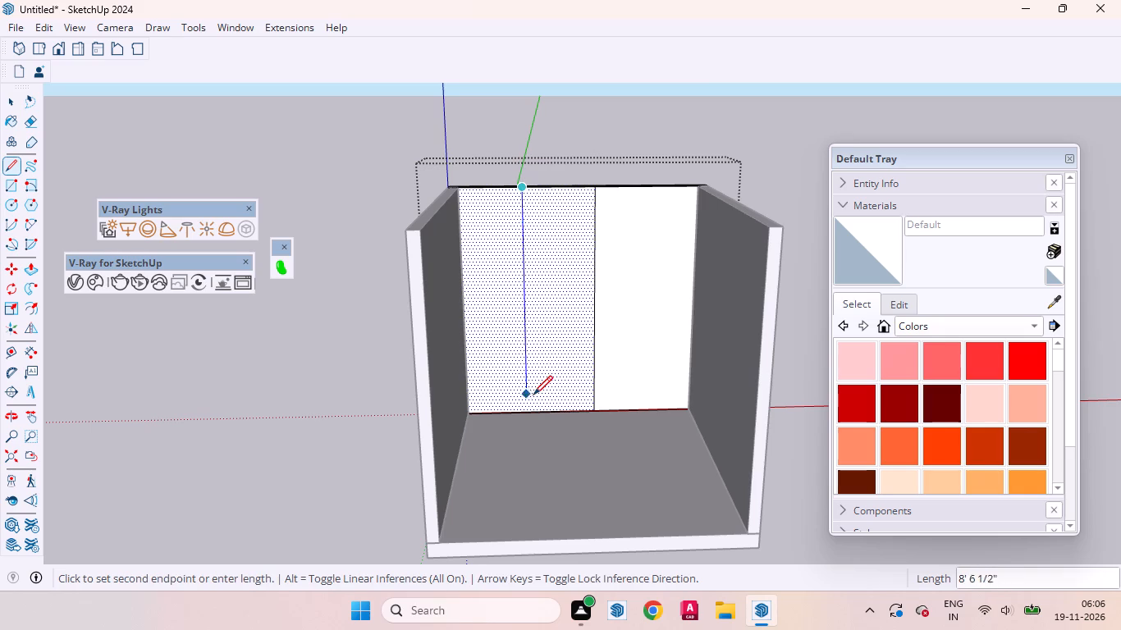
click(531, 413)
key(space)
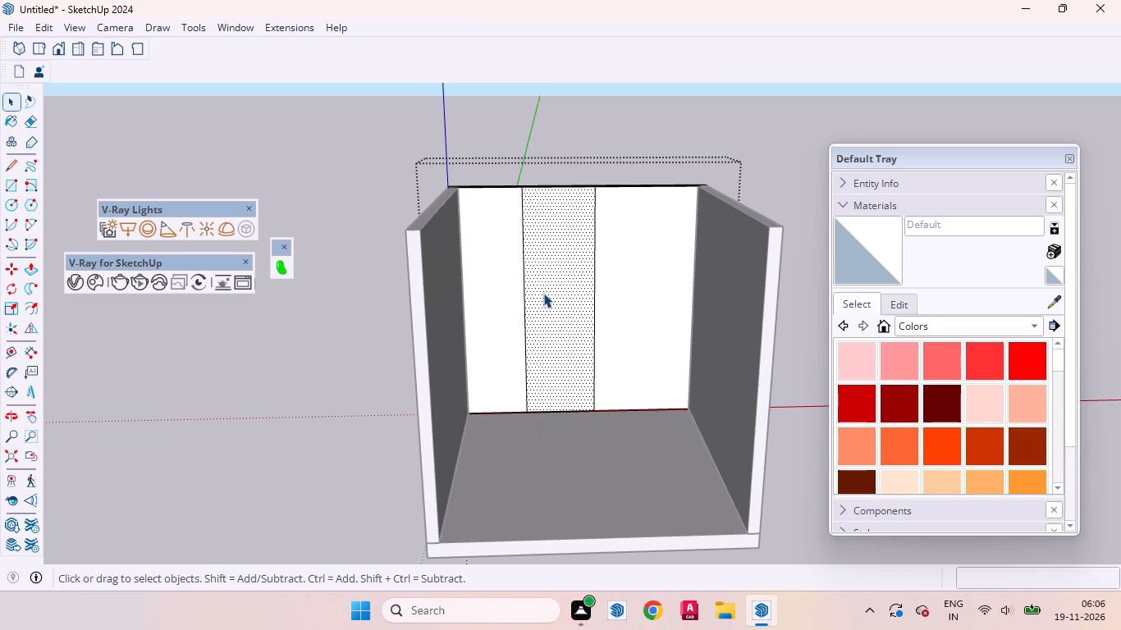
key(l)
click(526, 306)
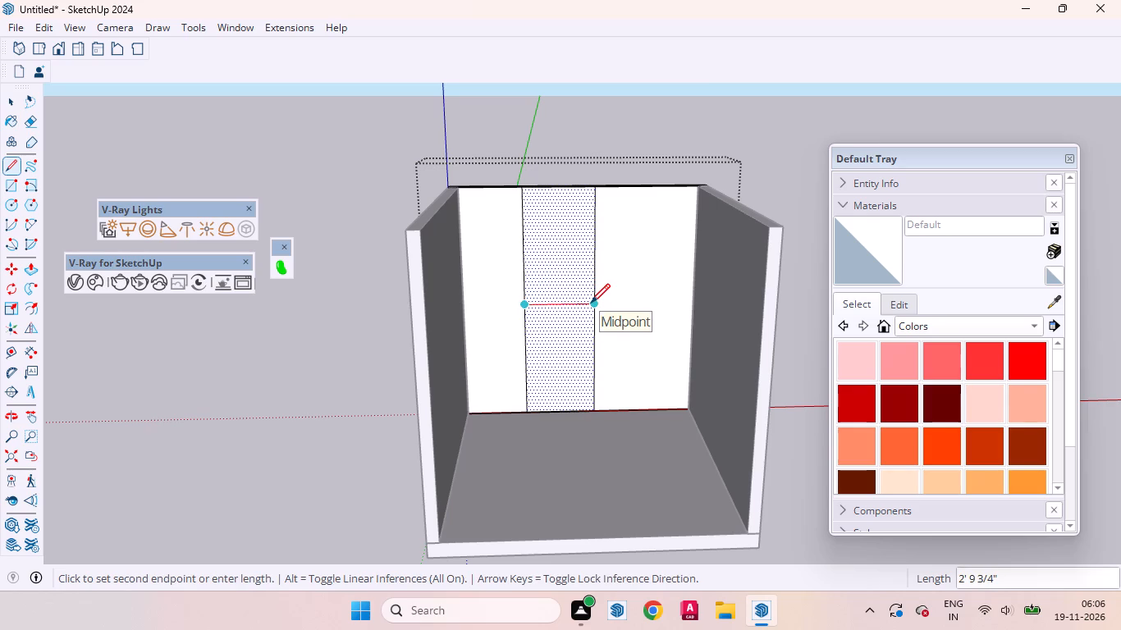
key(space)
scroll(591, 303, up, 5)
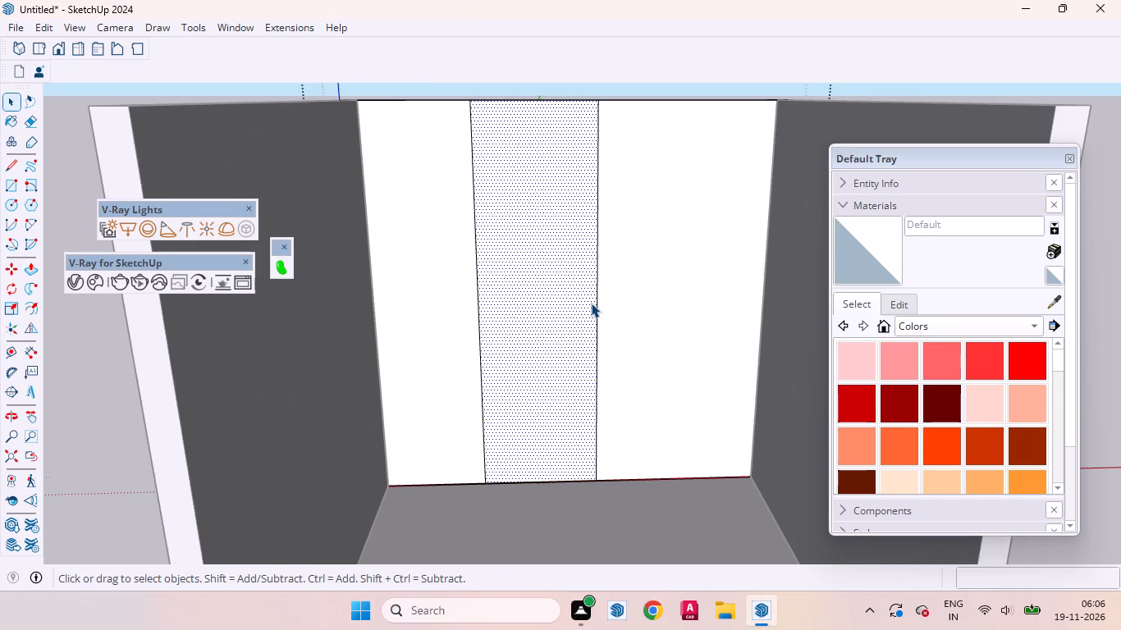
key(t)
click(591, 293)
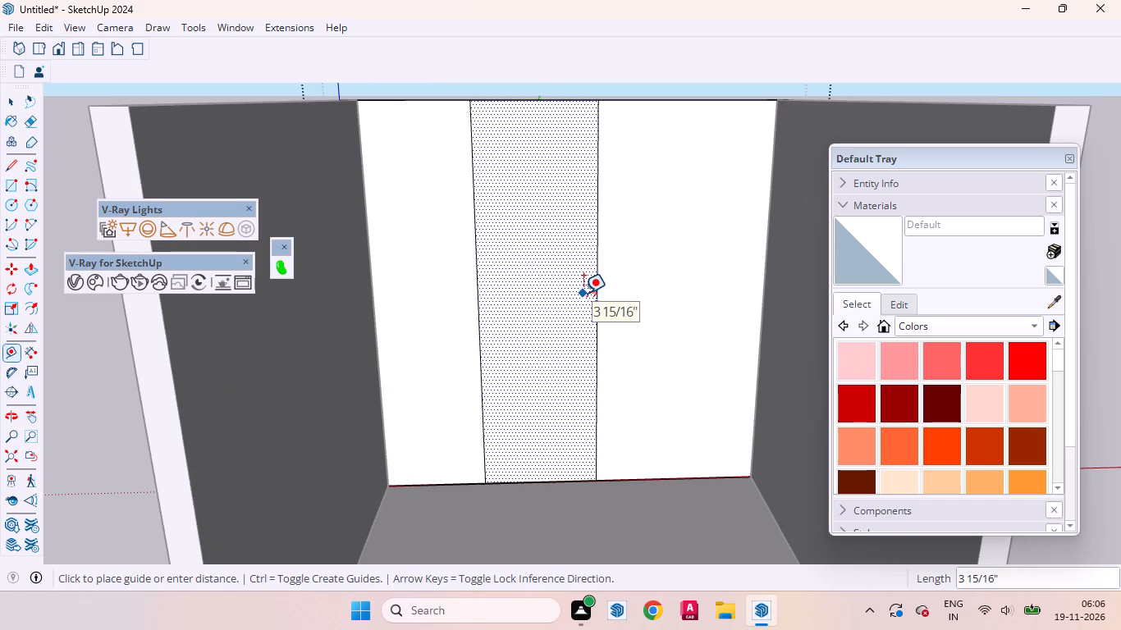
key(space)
Place a vertical guide 1" inside the middle panel from its edge shared with the widest panel.
key(t)
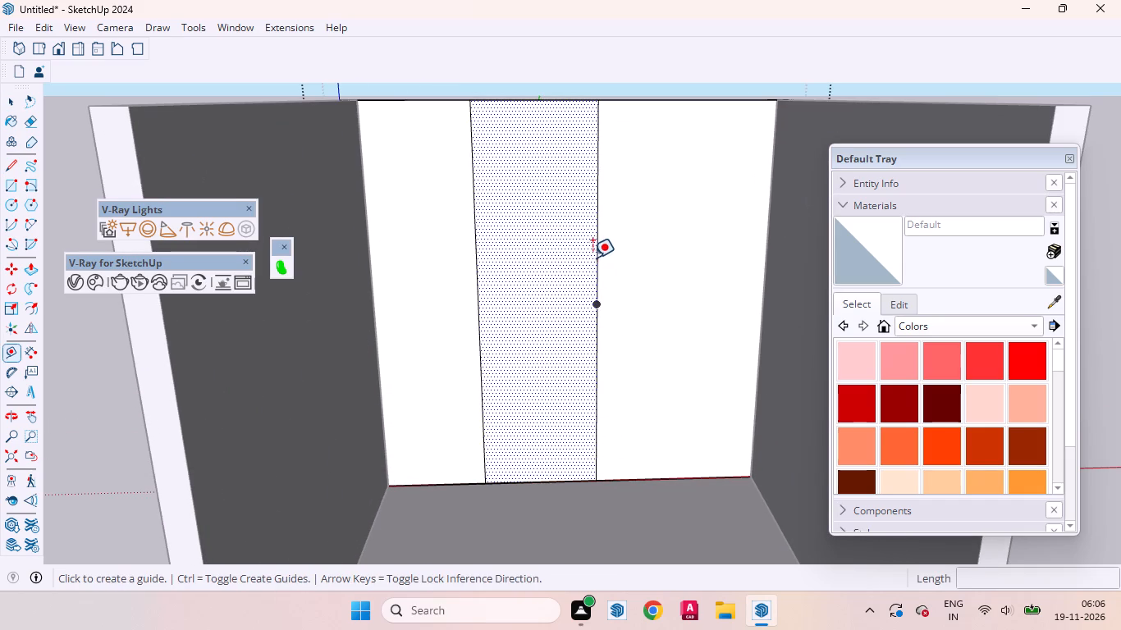
click(594, 252)
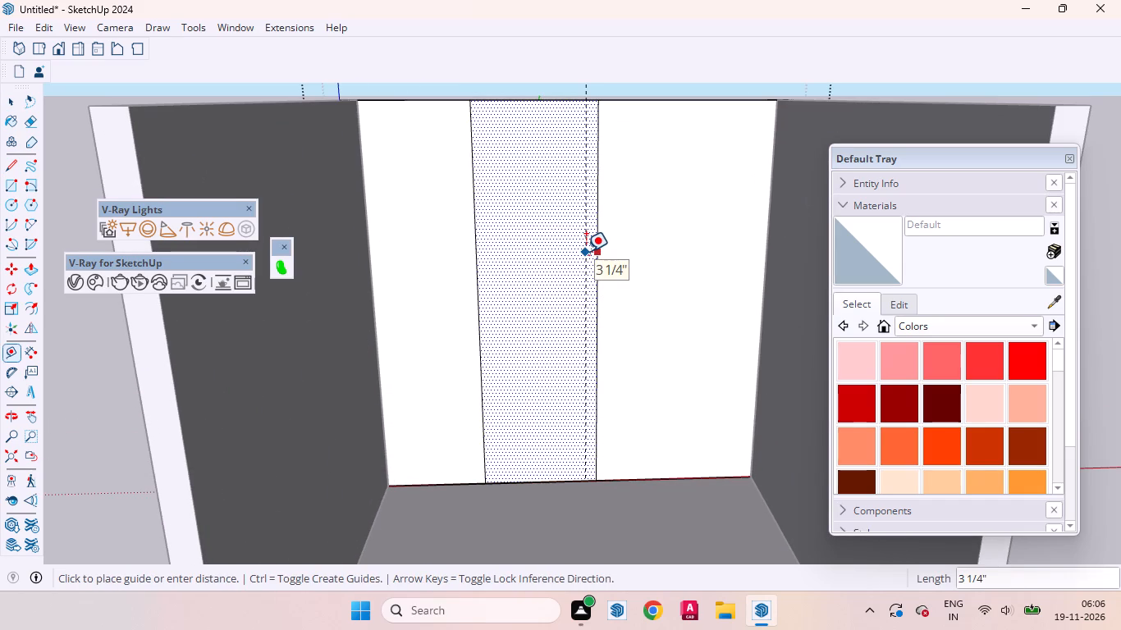
key(1)
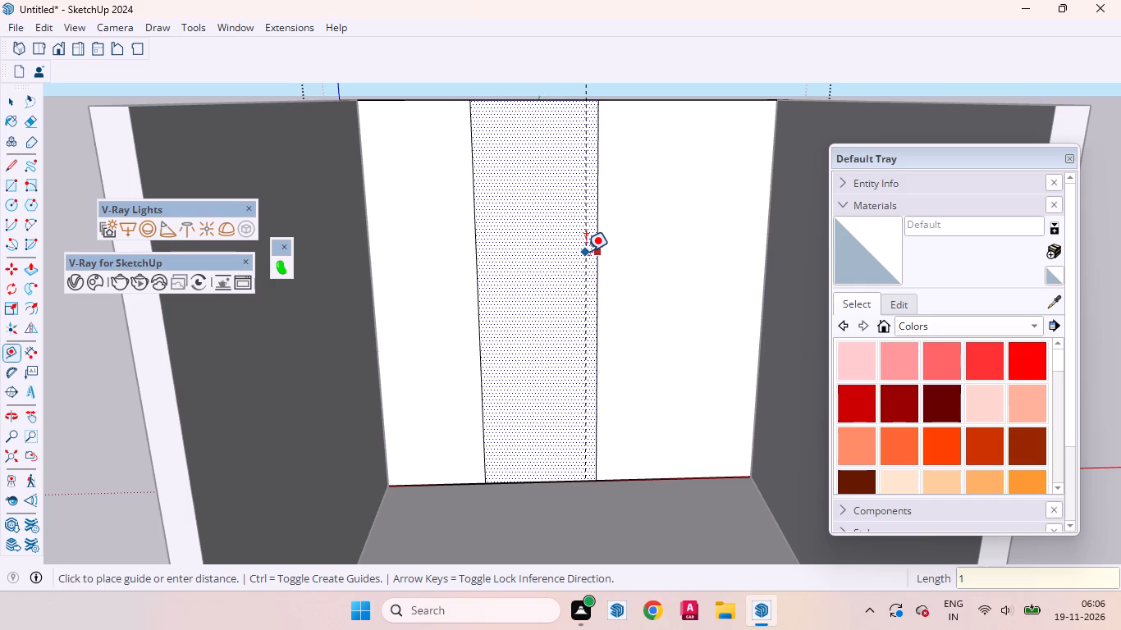
key(Return)
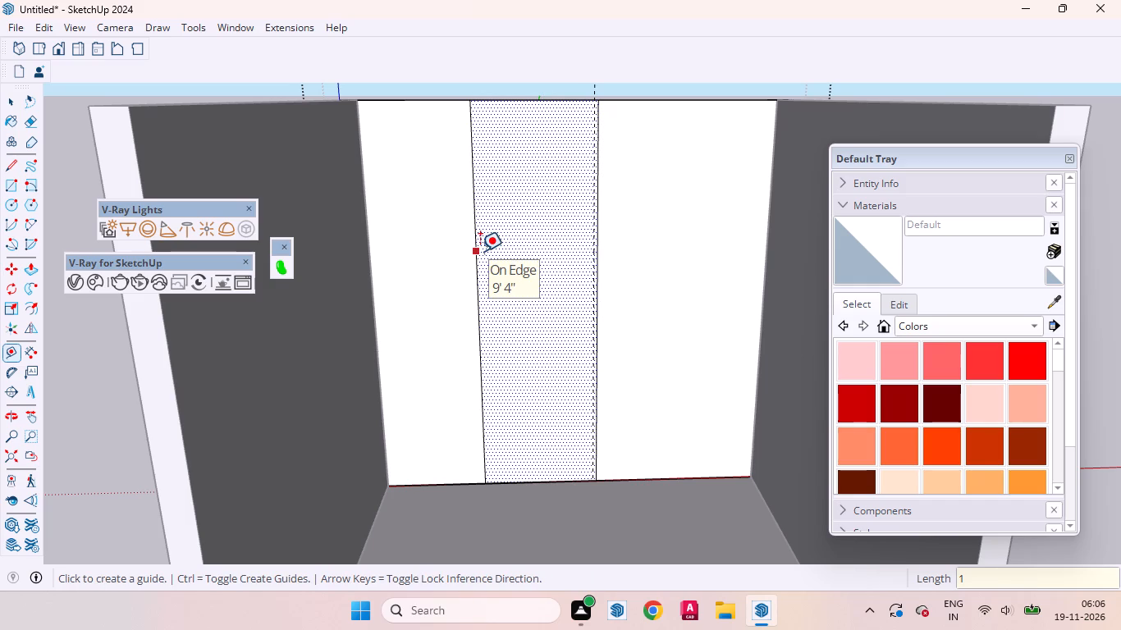
key(space)
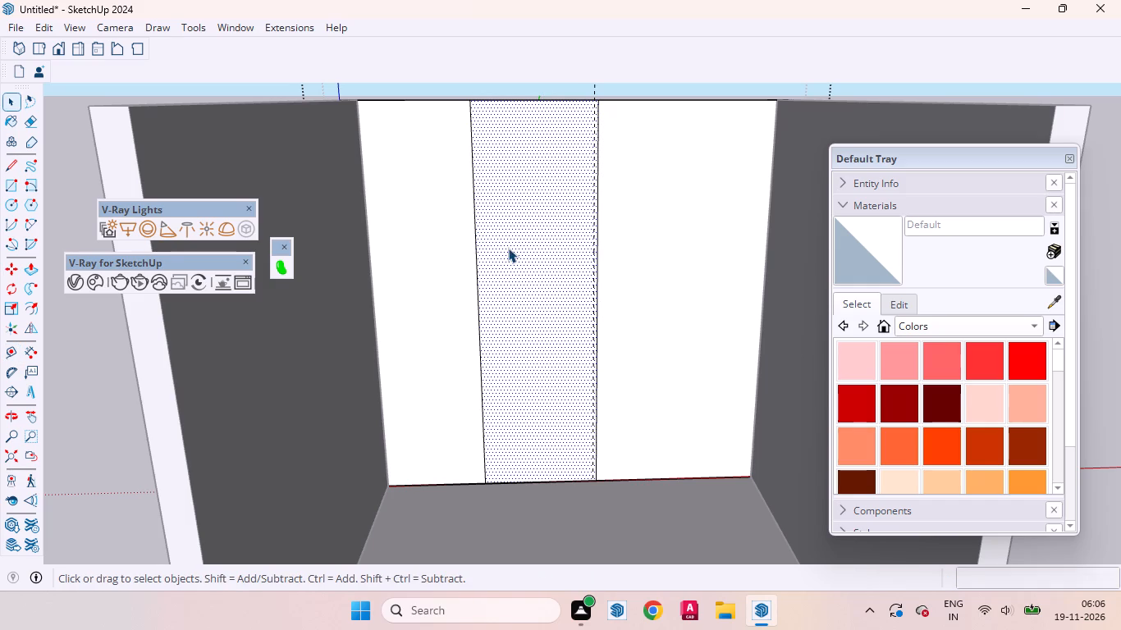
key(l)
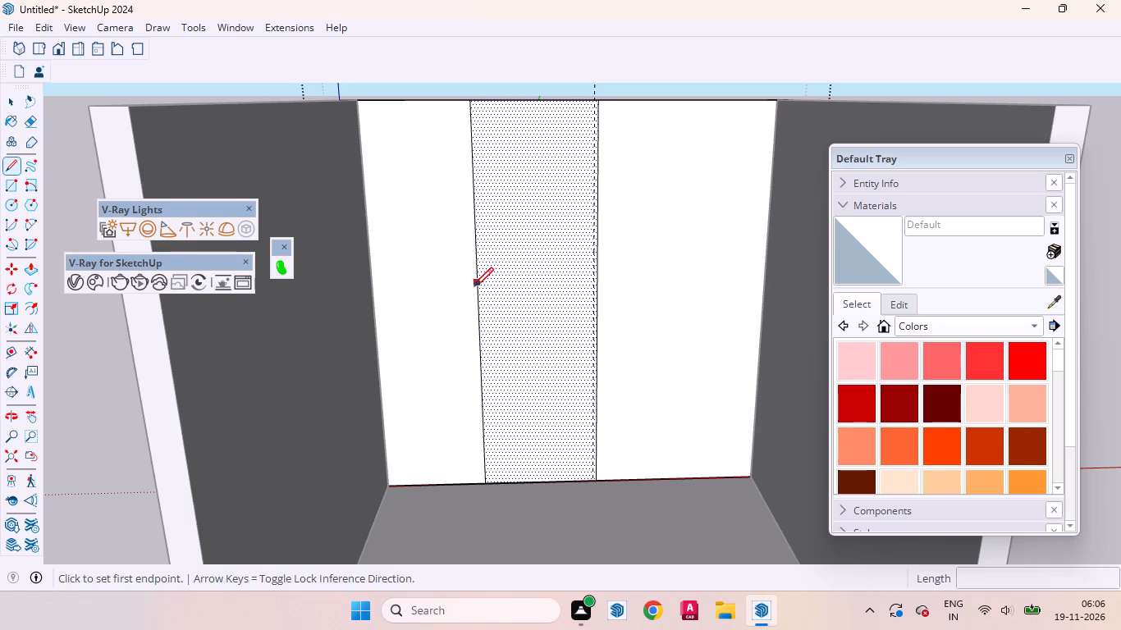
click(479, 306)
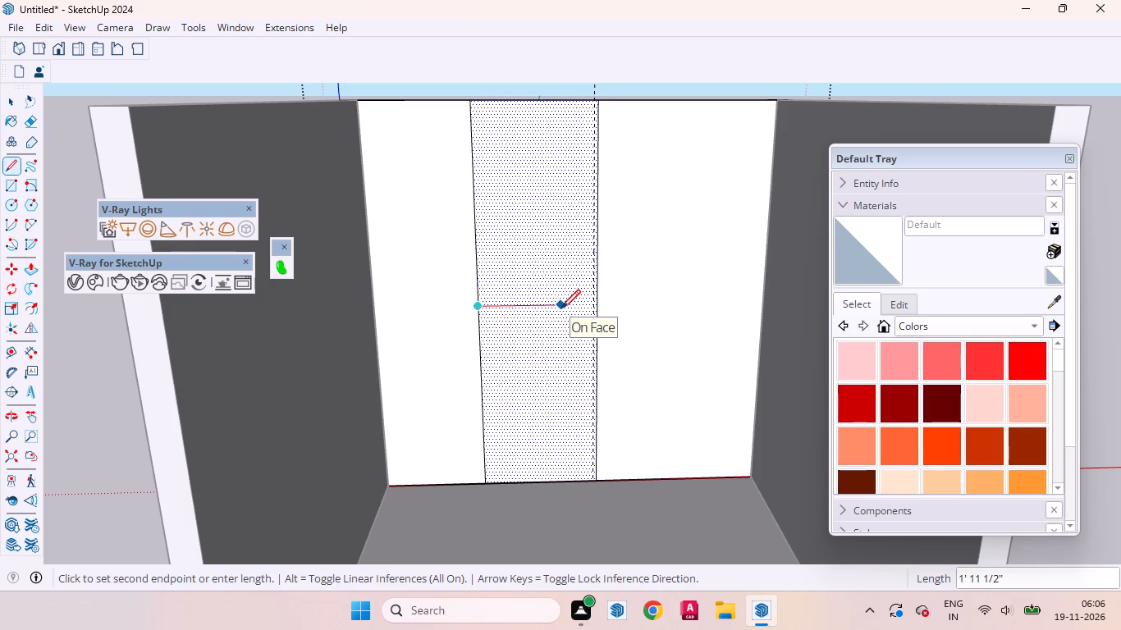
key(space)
Place a horizontal guide across the back wall at the panel edge's midpoint, 4'8" above the floor edge.
key(t)
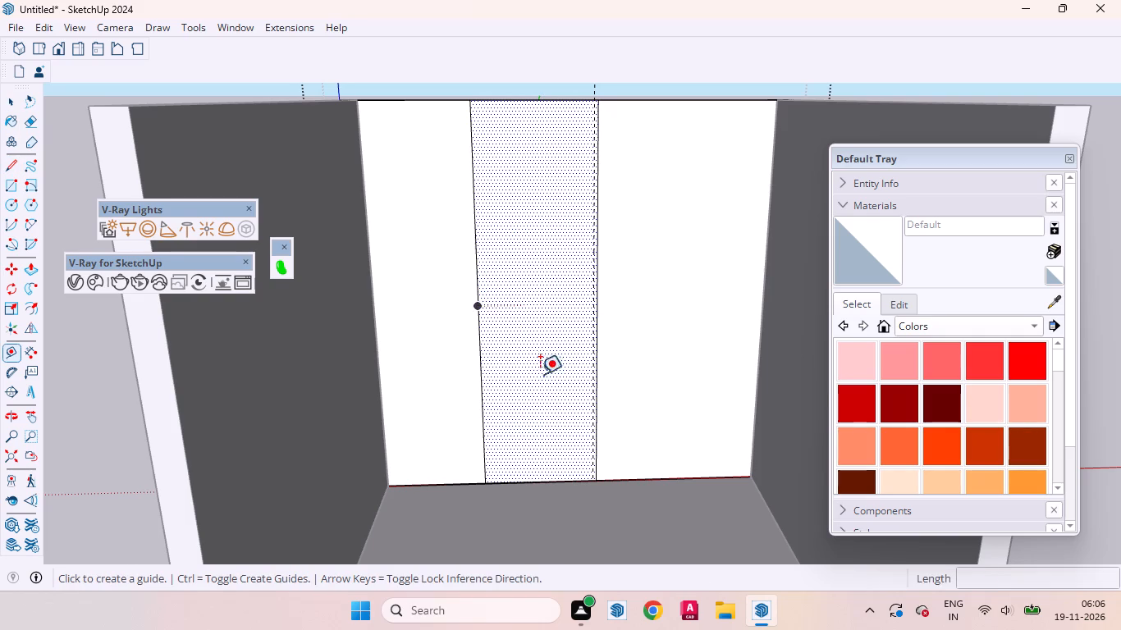
drag(530, 482, 526, 473)
click(477, 308)
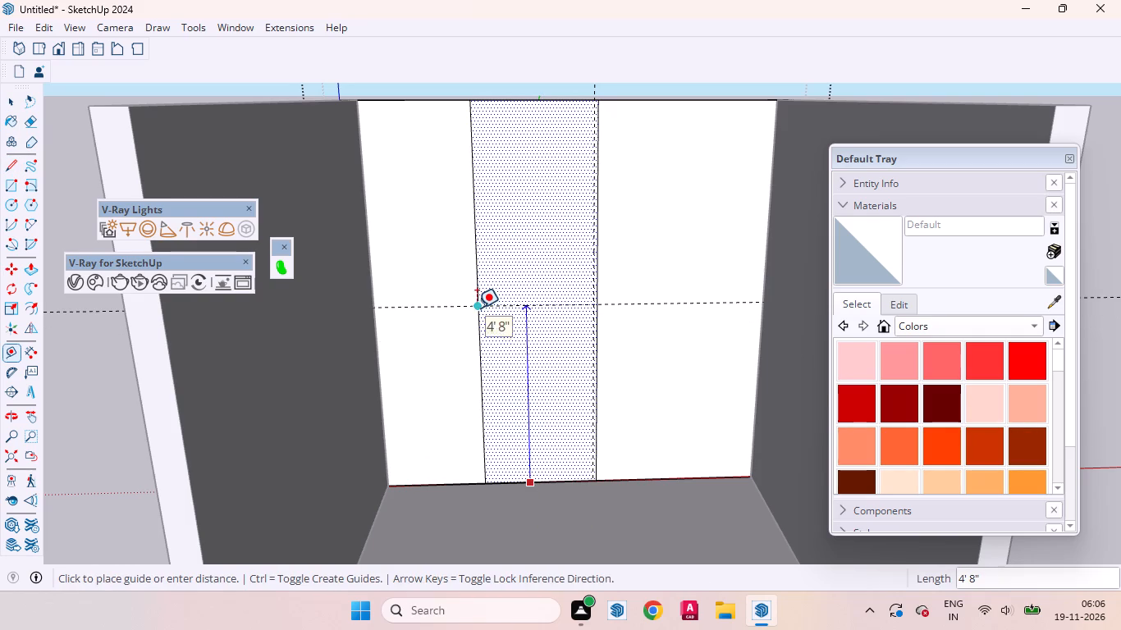
Place two more horizontal guides on the back wall, 6" above and 6" below the mid-height guide.
click(555, 308)
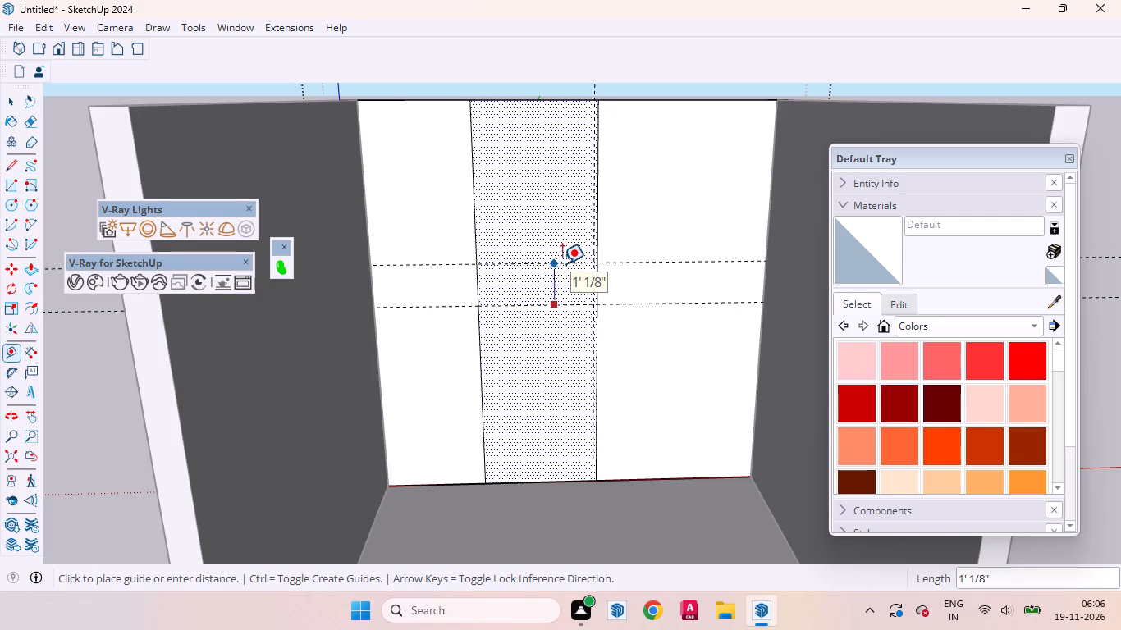
key(6)
key(Return)
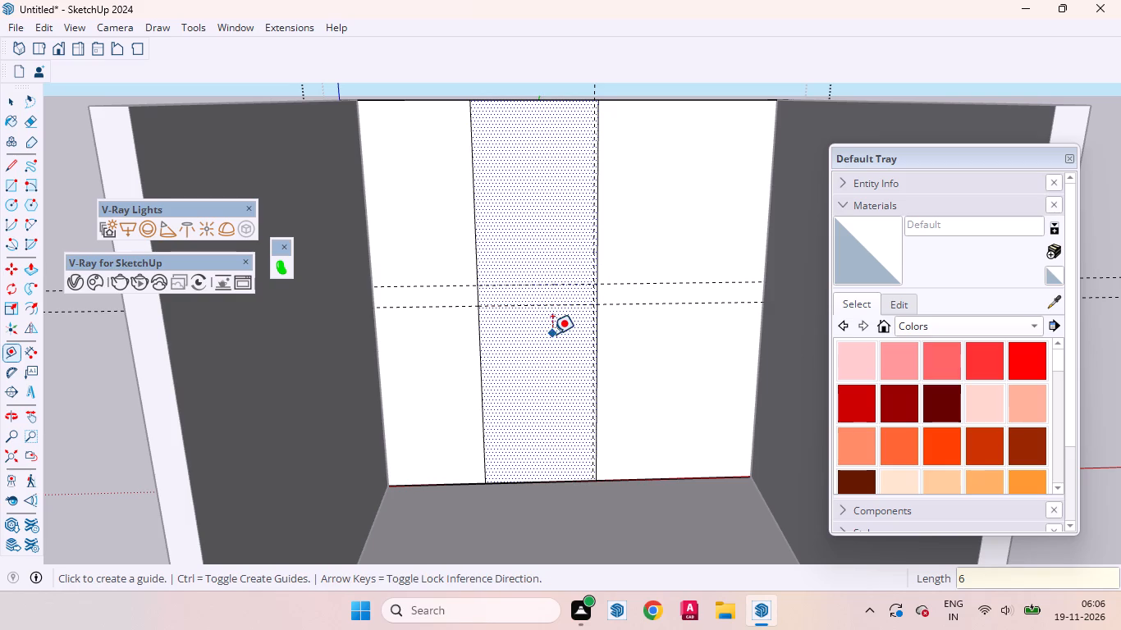
middle_drag(544, 294, 513, 227)
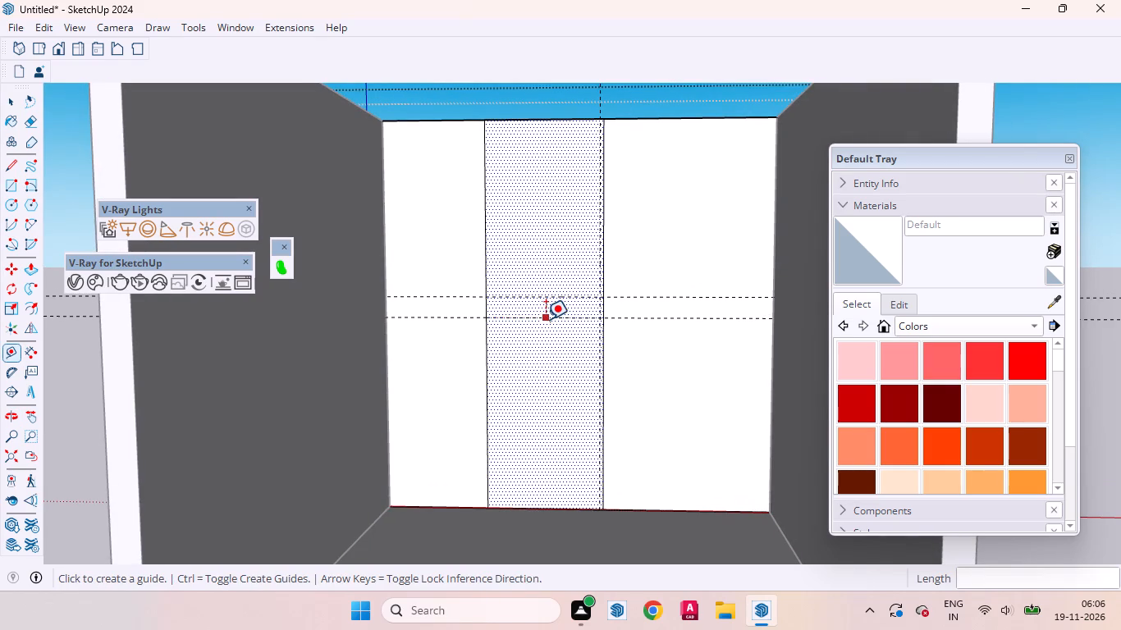
click(546, 319)
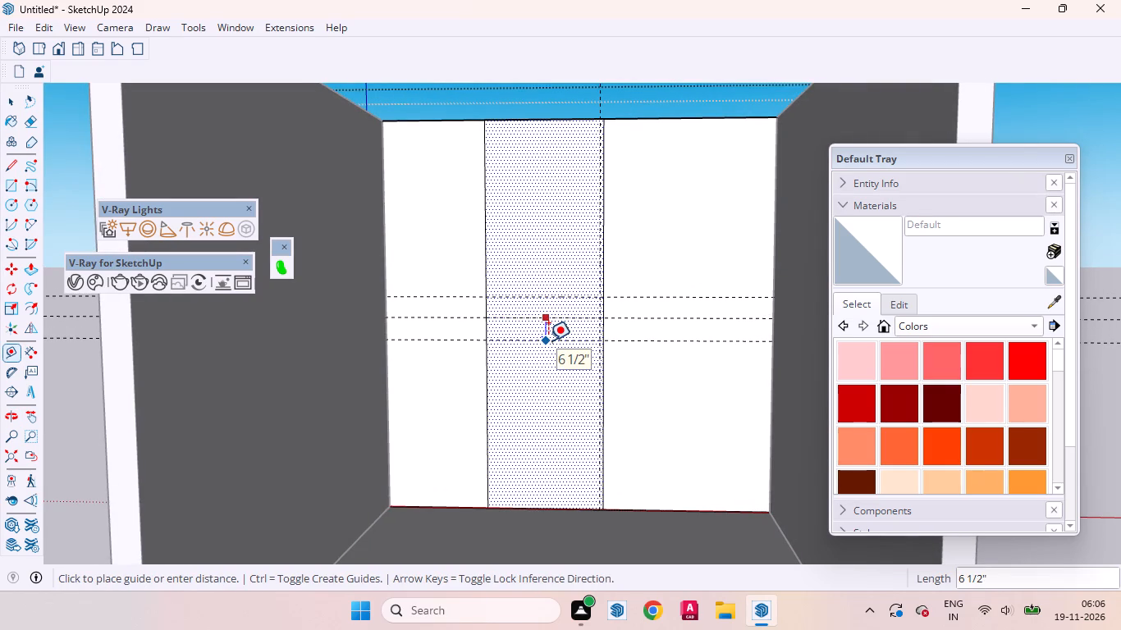
key(6)
key(Return)
key(space)
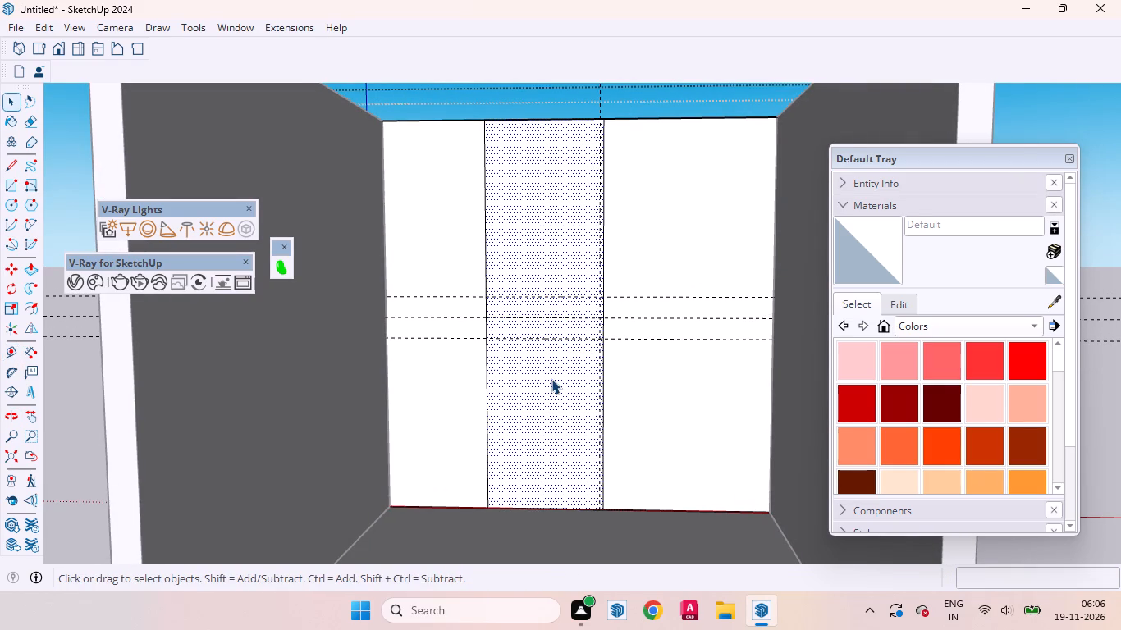
Draw a 1' by 2'8 3/4" rectangle on the middle panel between the outer horizontal guides, ending at the vertical guide.
key(r)
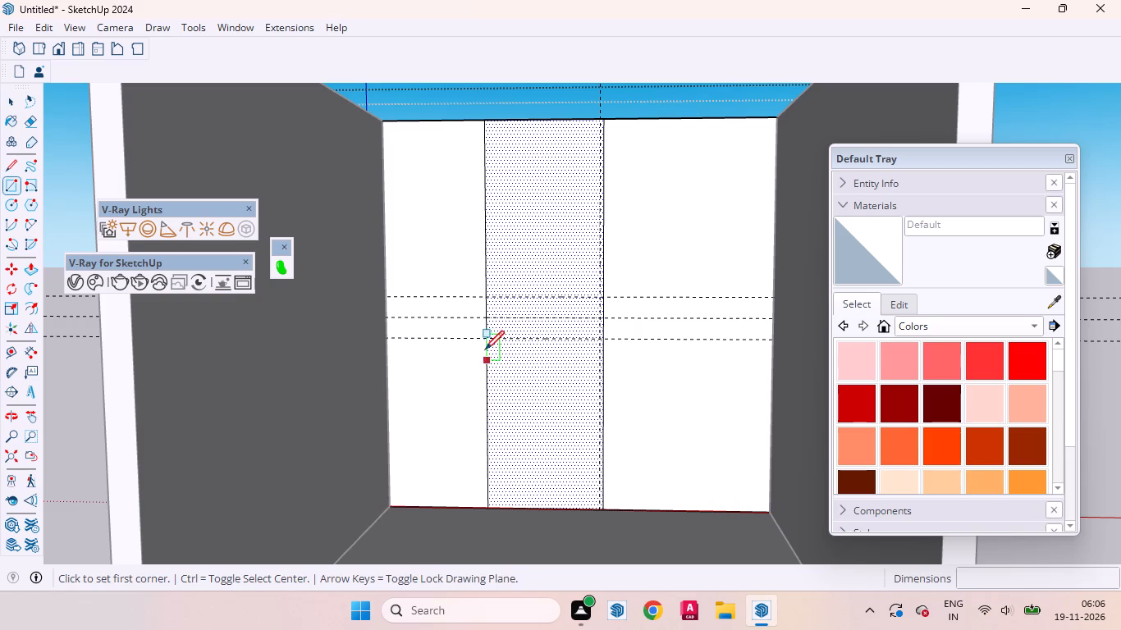
click(485, 340)
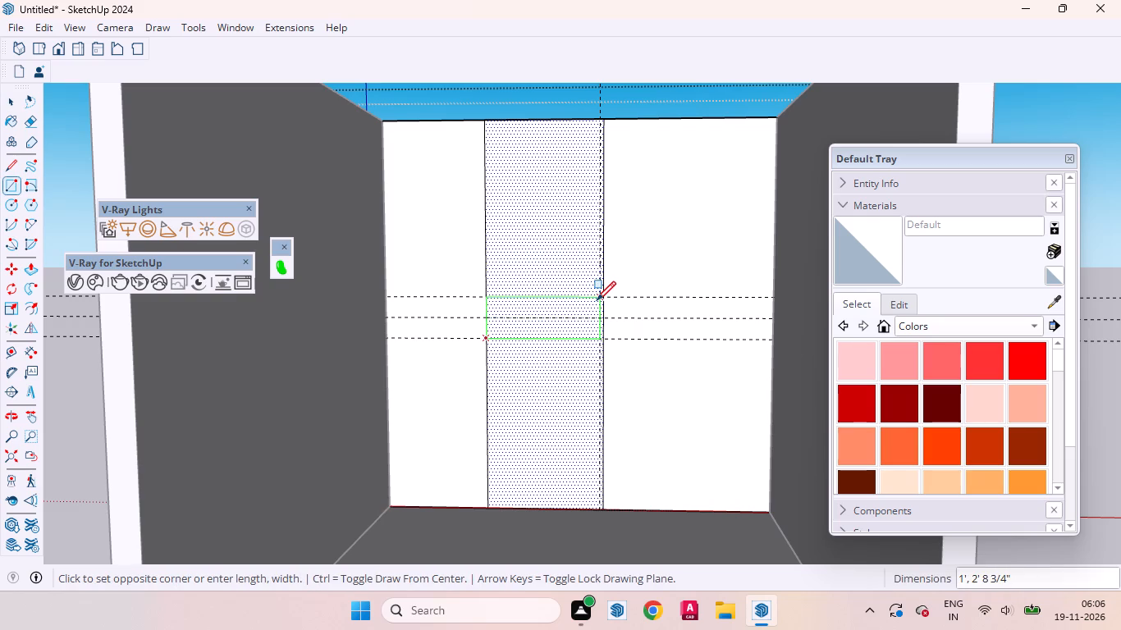
scroll(597, 300, up, 8)
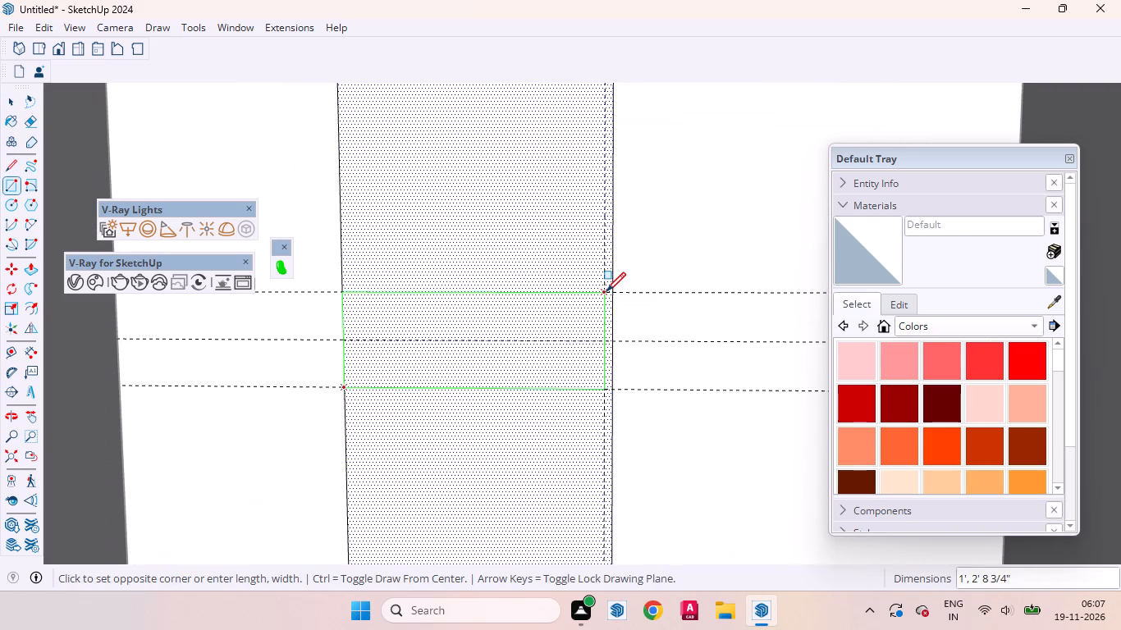
click(606, 291)
key(space)
click(482, 329)
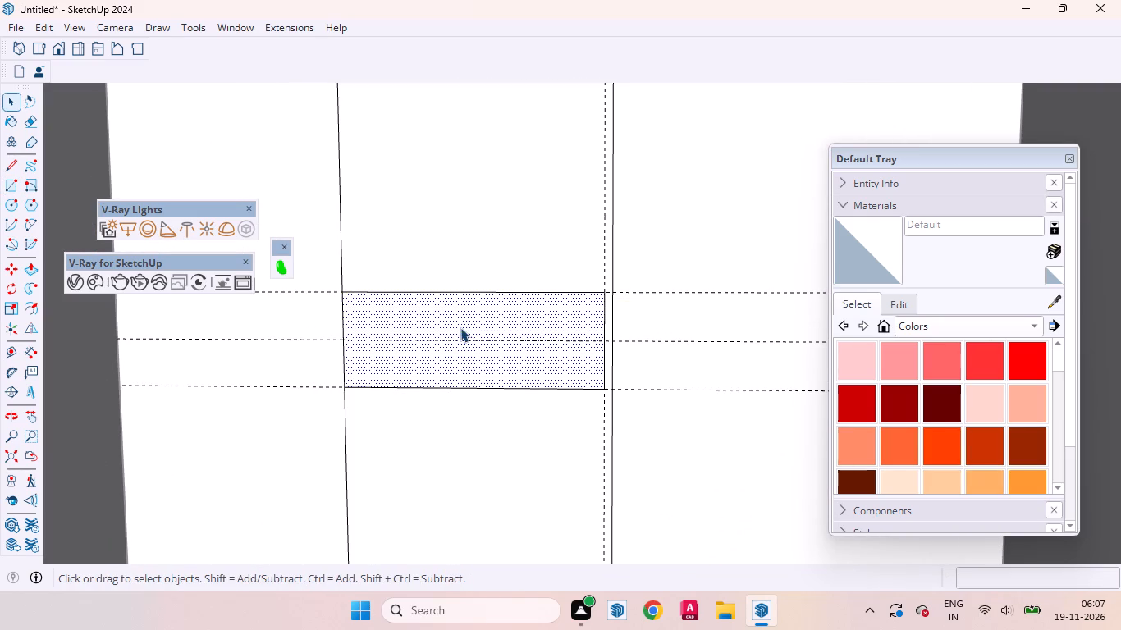
Push/Pull the middle panel's face around the rectangle 6" into the room, leaving the rectangle recessed.
scroll(515, 368, down, 4)
middle_drag(496, 374, 520, 385)
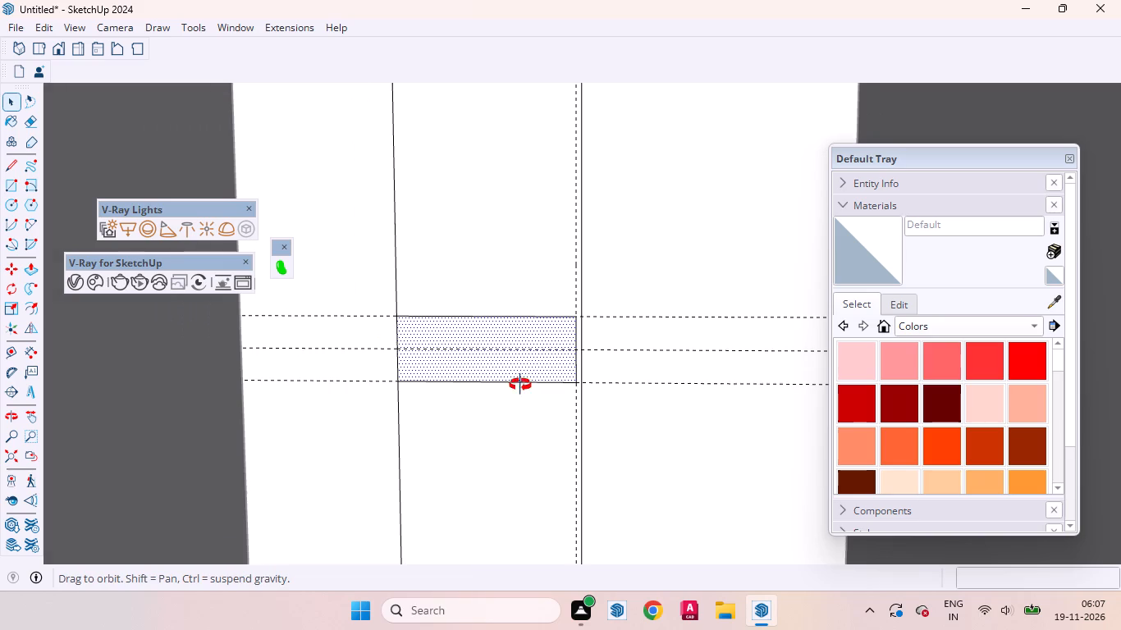
middle_drag(520, 385, 521, 558)
scroll(529, 491, down, 2)
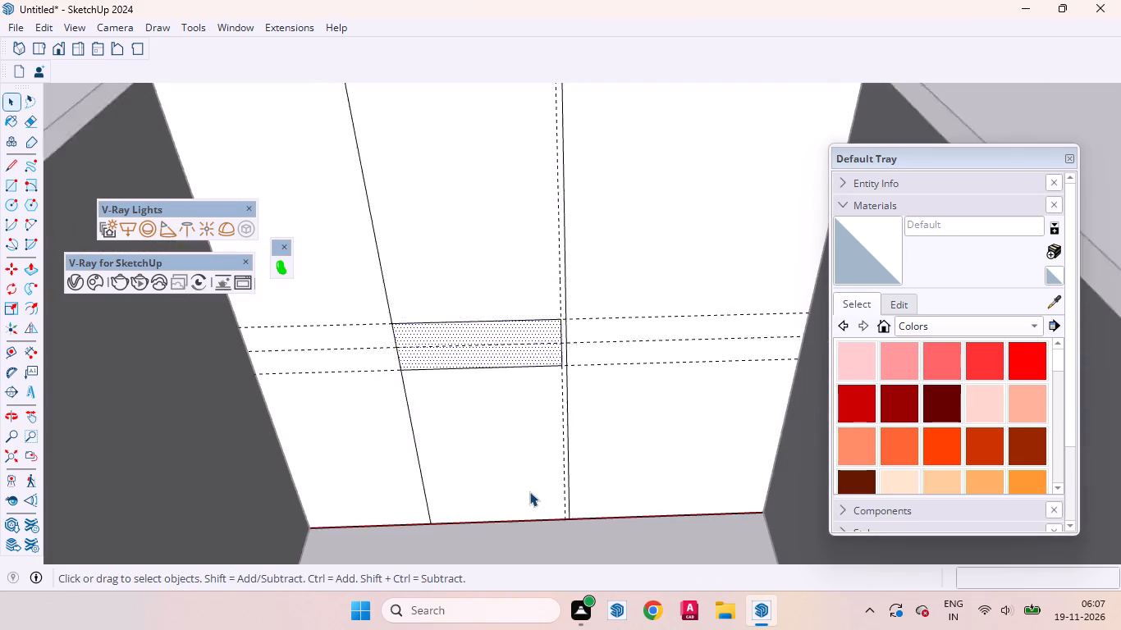
scroll(529, 491, down, 5)
click(490, 352)
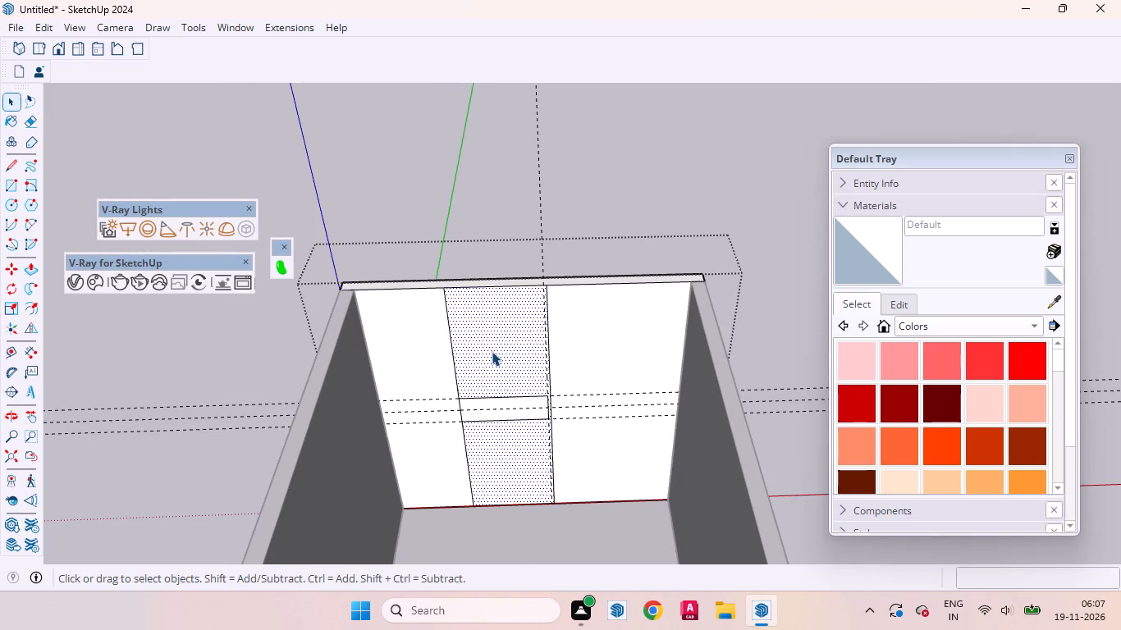
key(p)
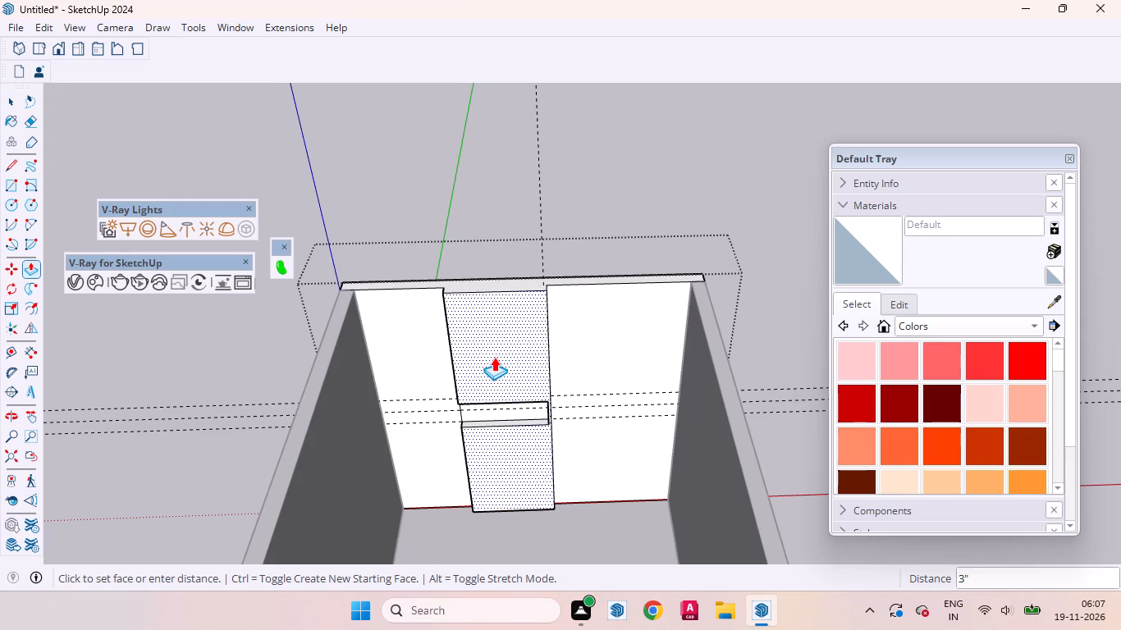
key(6)
key(Return)
key(space)
Push/Pull the two side panels of the back wall into the room, flush with the middle panel.
middle_drag(471, 338, 515, 203)
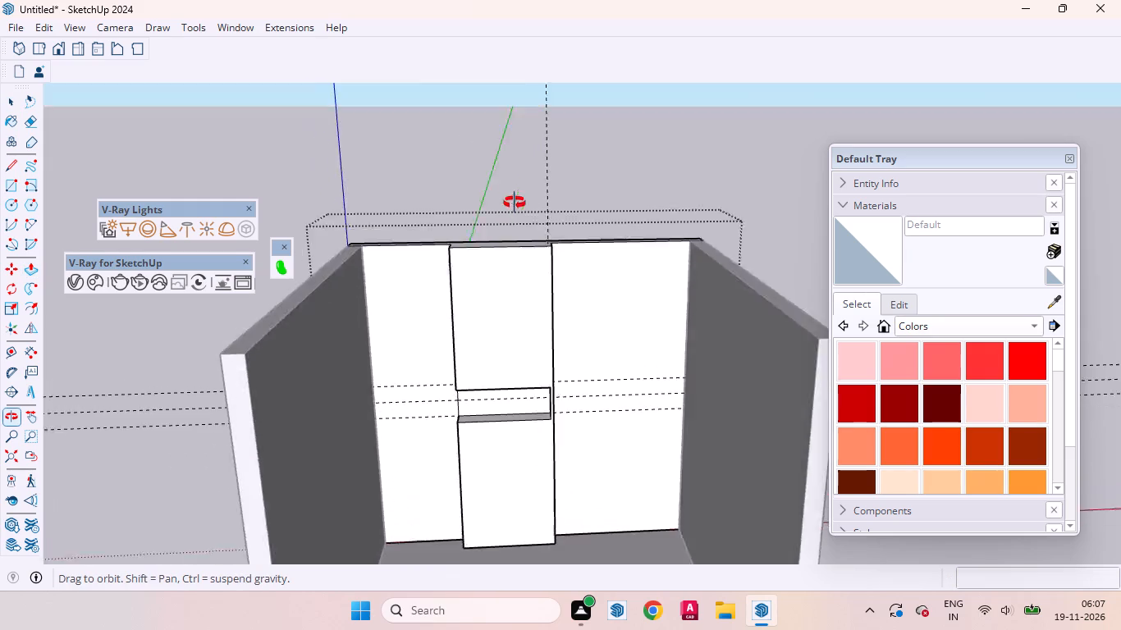
middle_drag(515, 203, 400, 262)
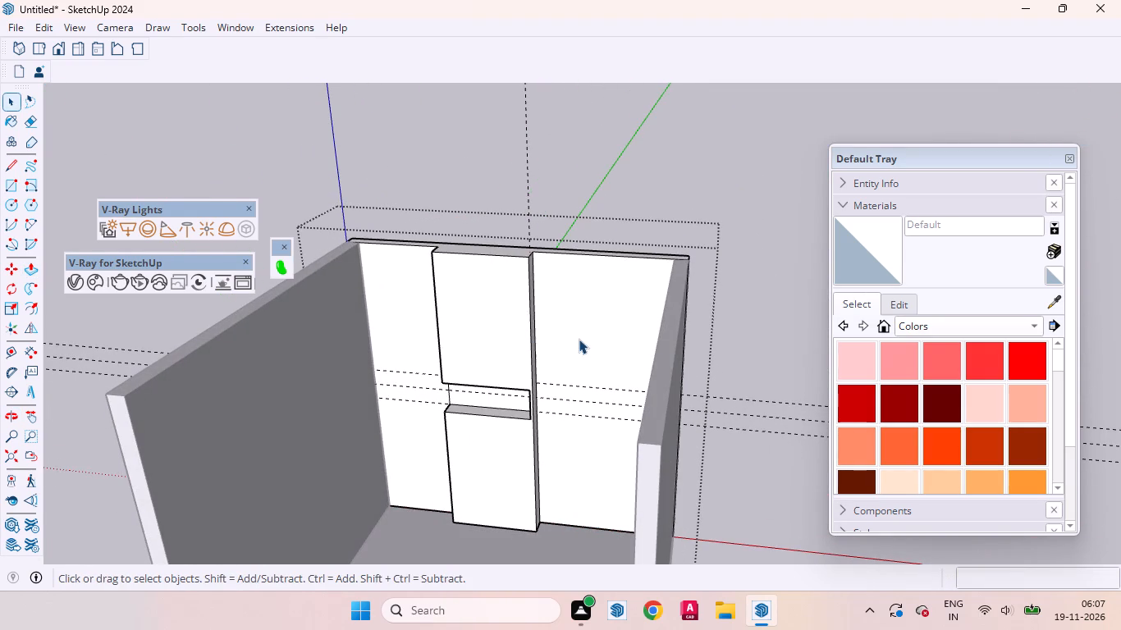
click(583, 340)
click(397, 352)
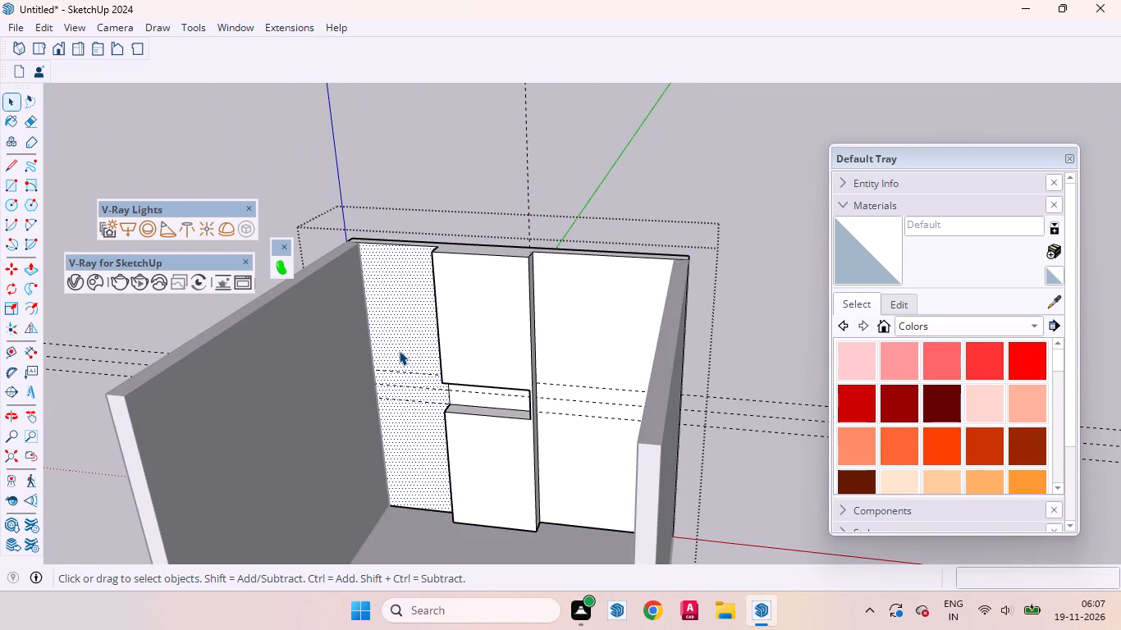
key(p)
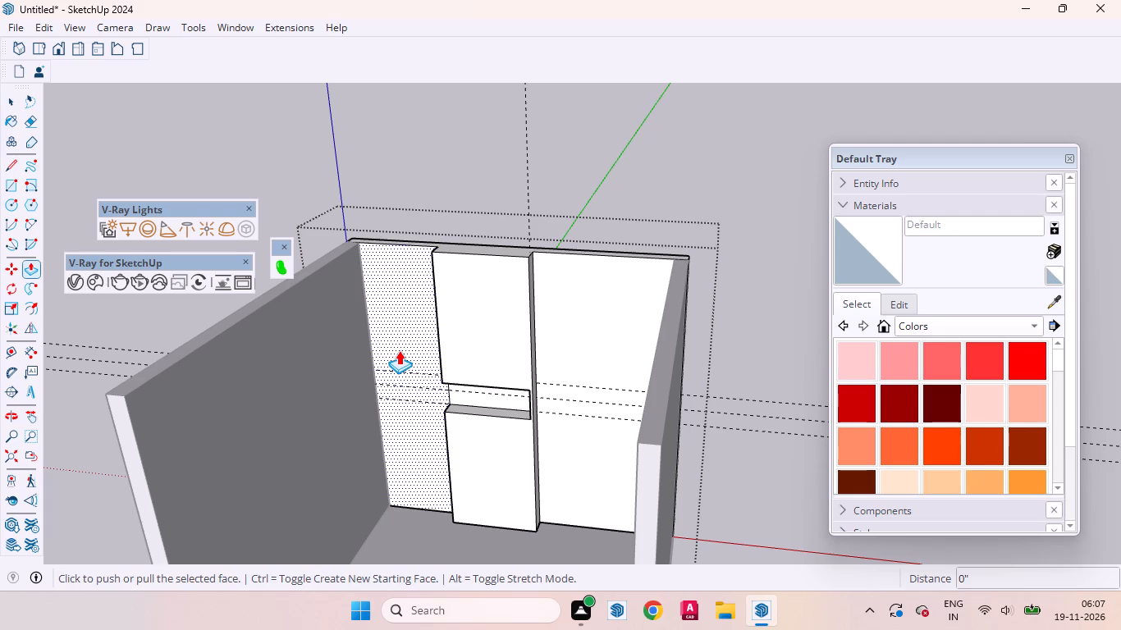
click(399, 350)
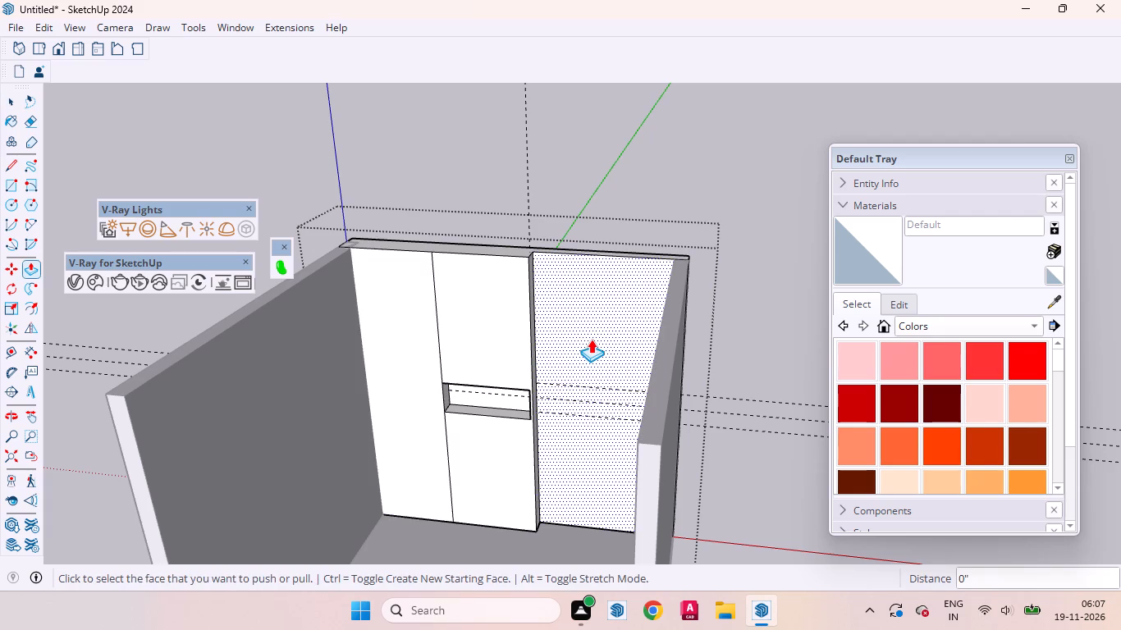
double_click(591, 339)
key(space)
Draw a vertical line 4'2" long on the middle panel from the niche's upper corner to the panel's top edge.
middle_drag(518, 342, 538, 292)
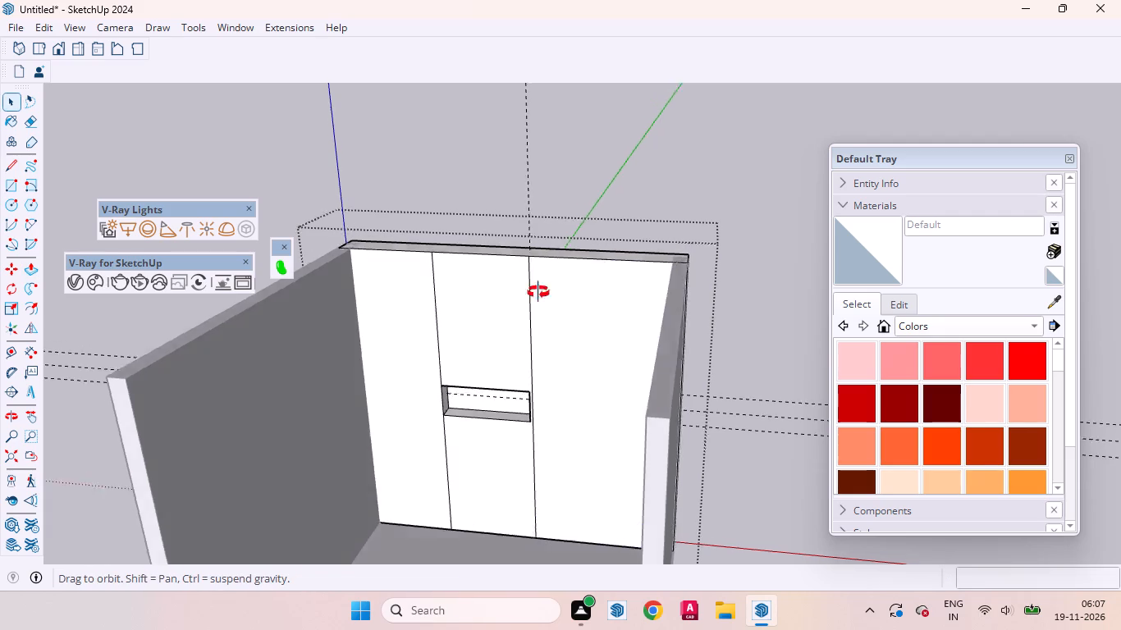
middle_drag(538, 292, 576, 332)
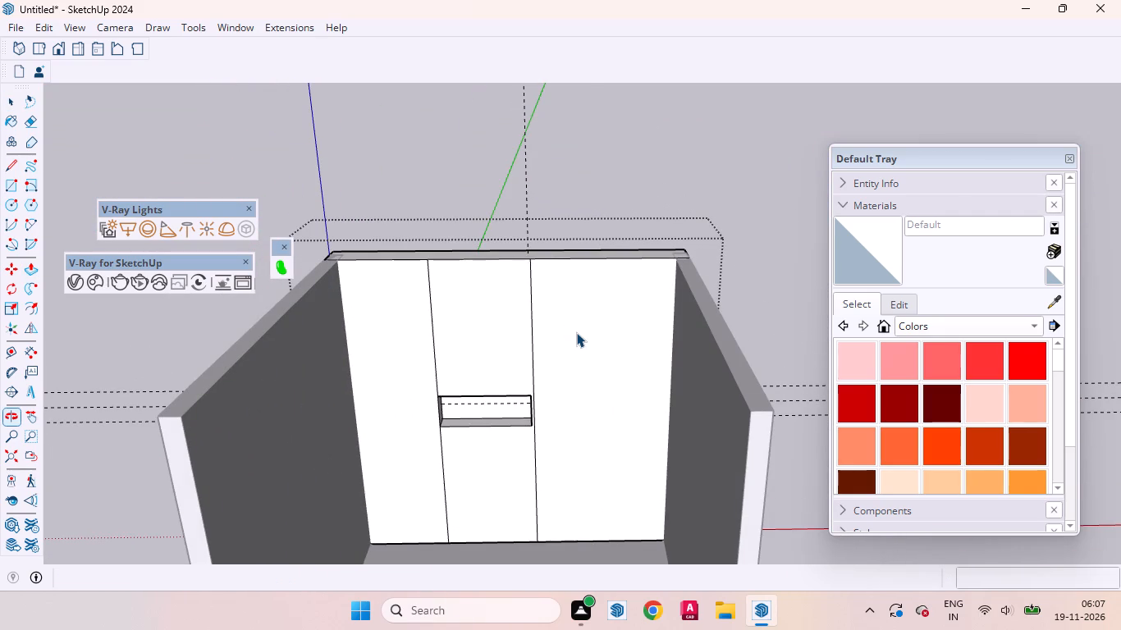
scroll(495, 321, up, 2)
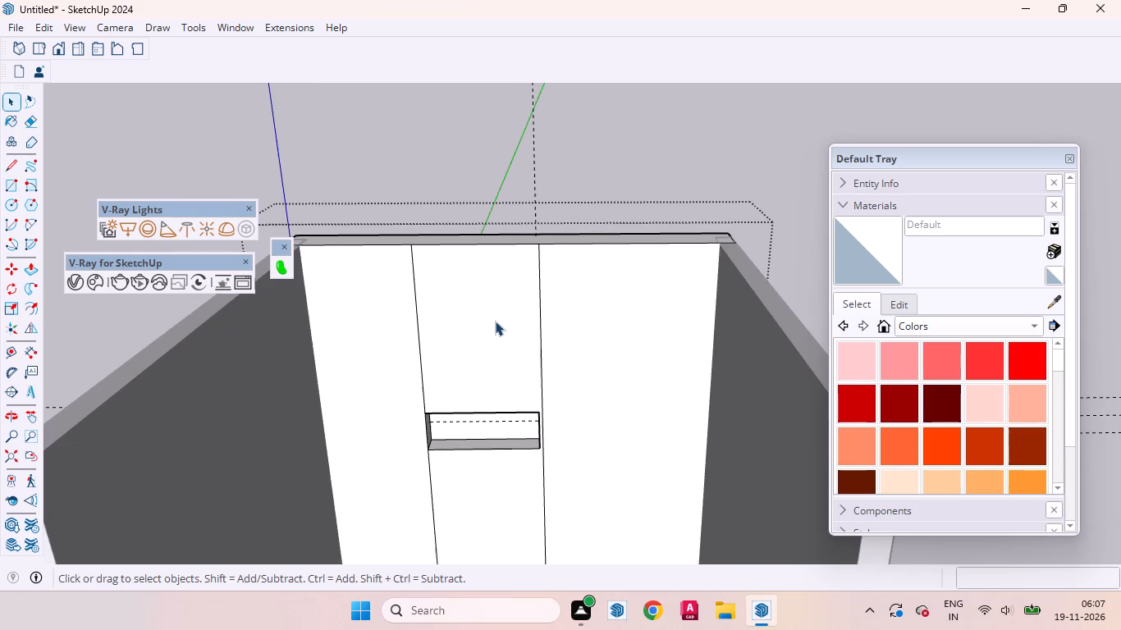
click(495, 335)
double_click(491, 336)
click(482, 341)
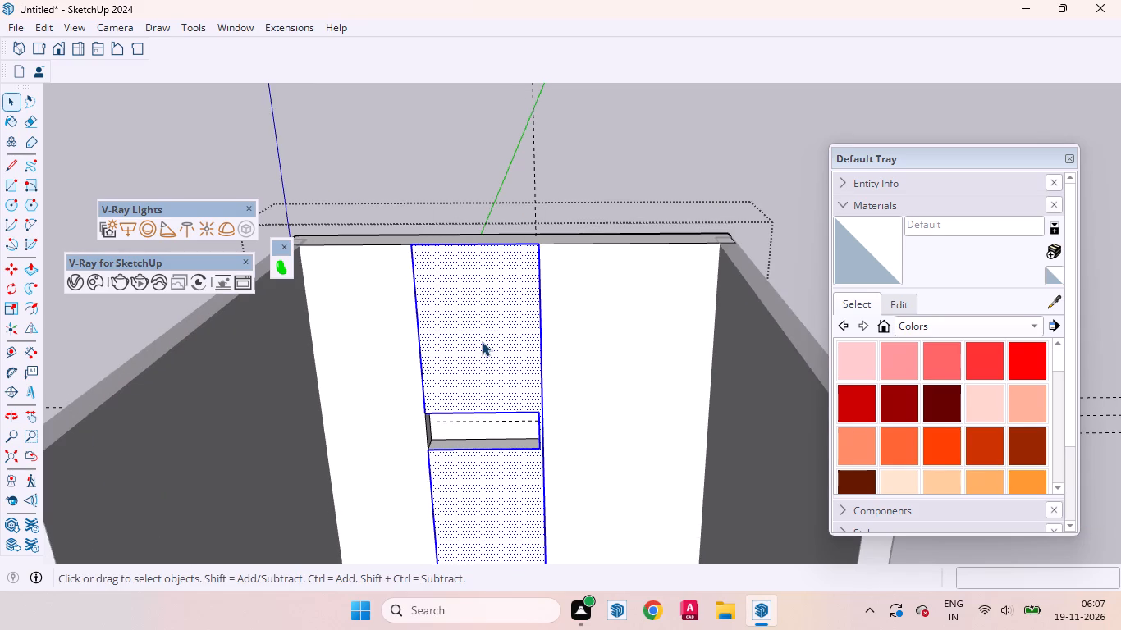
scroll(528, 297, down, 2)
scroll(528, 411, up, 5)
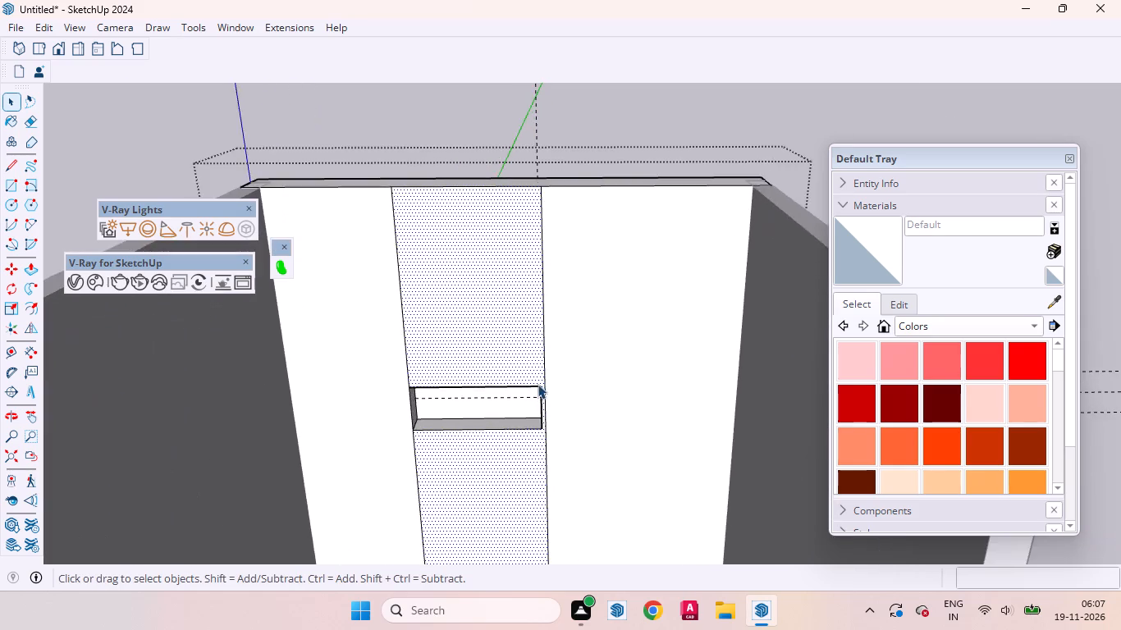
scroll(538, 384, up, 12)
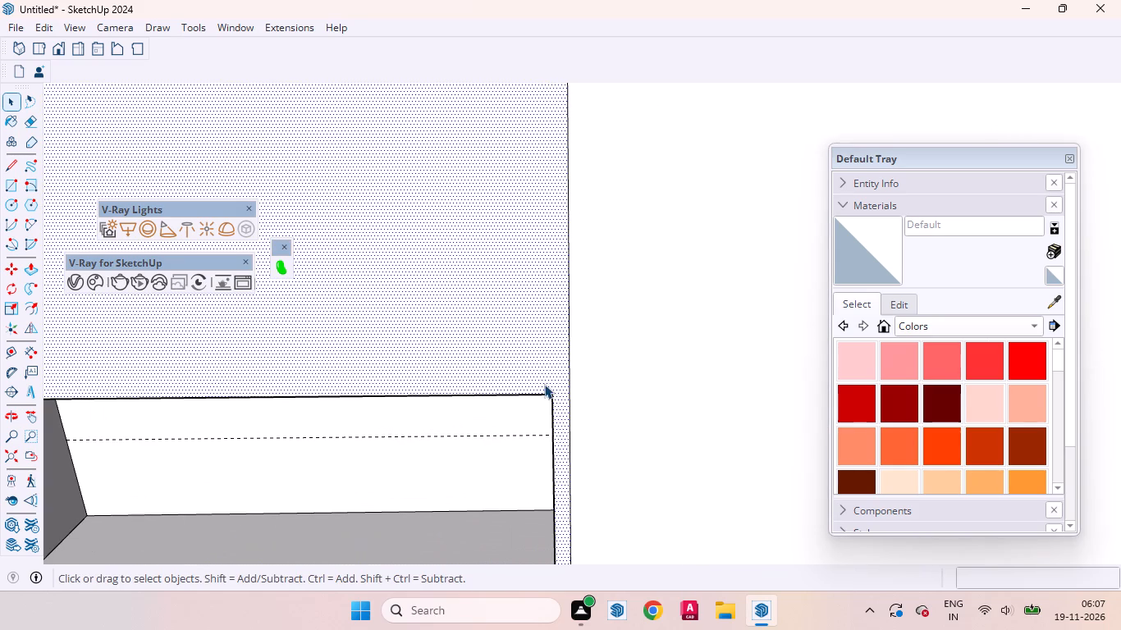
key(l)
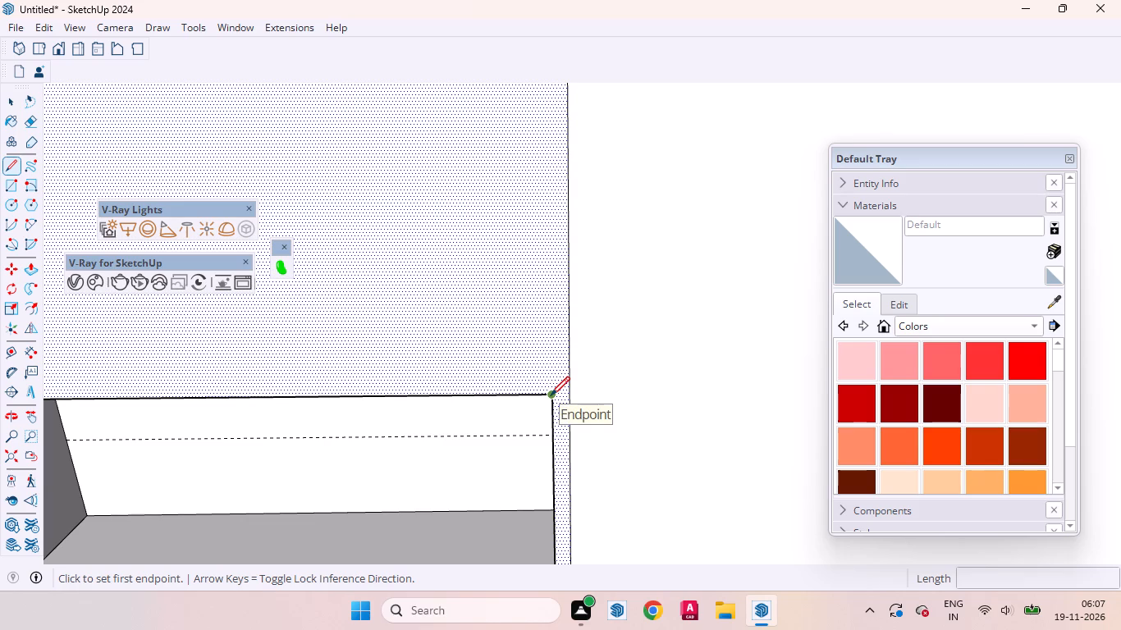
click(551, 395)
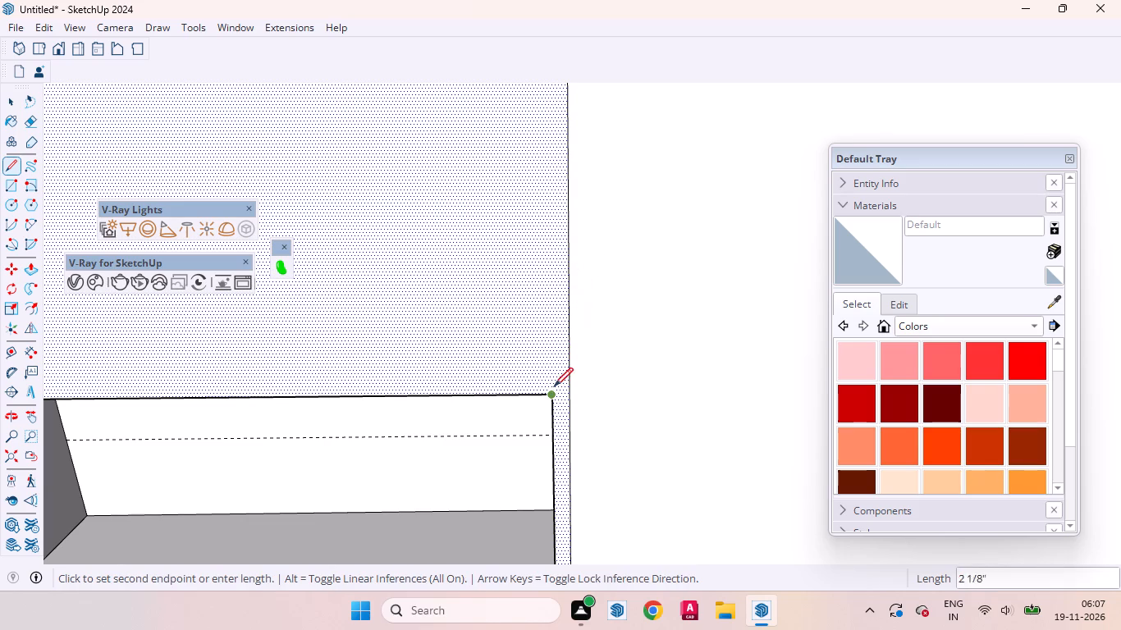
scroll(553, 434, down, 13)
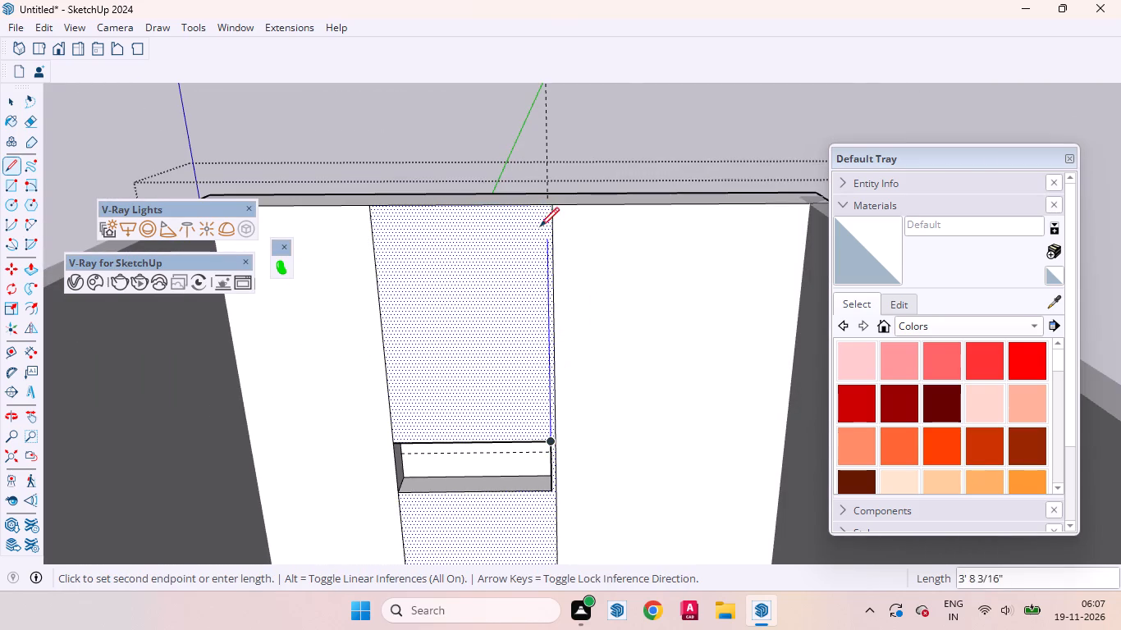
click(547, 207)
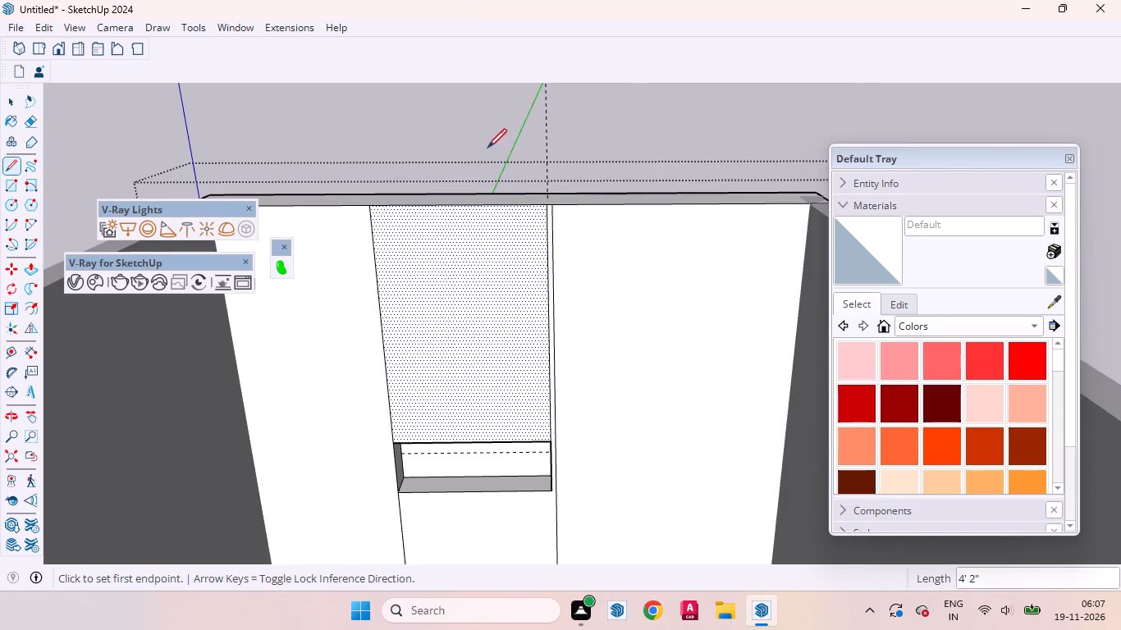
key(space)
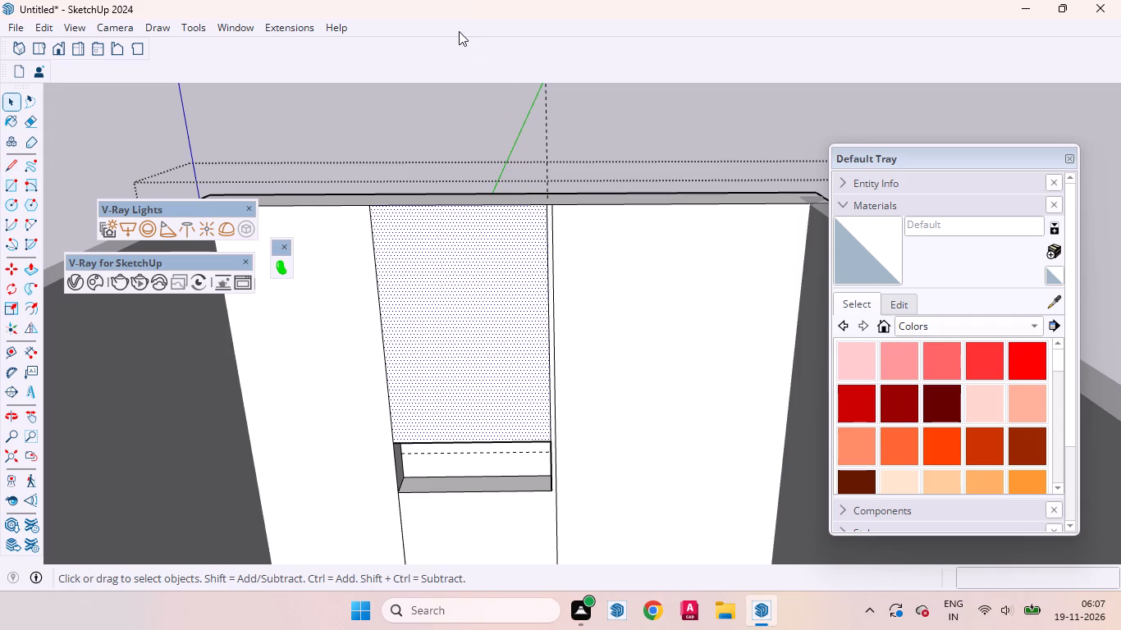
Display the 1001bit tools.
right_click(449, 28)
click(492, 10)
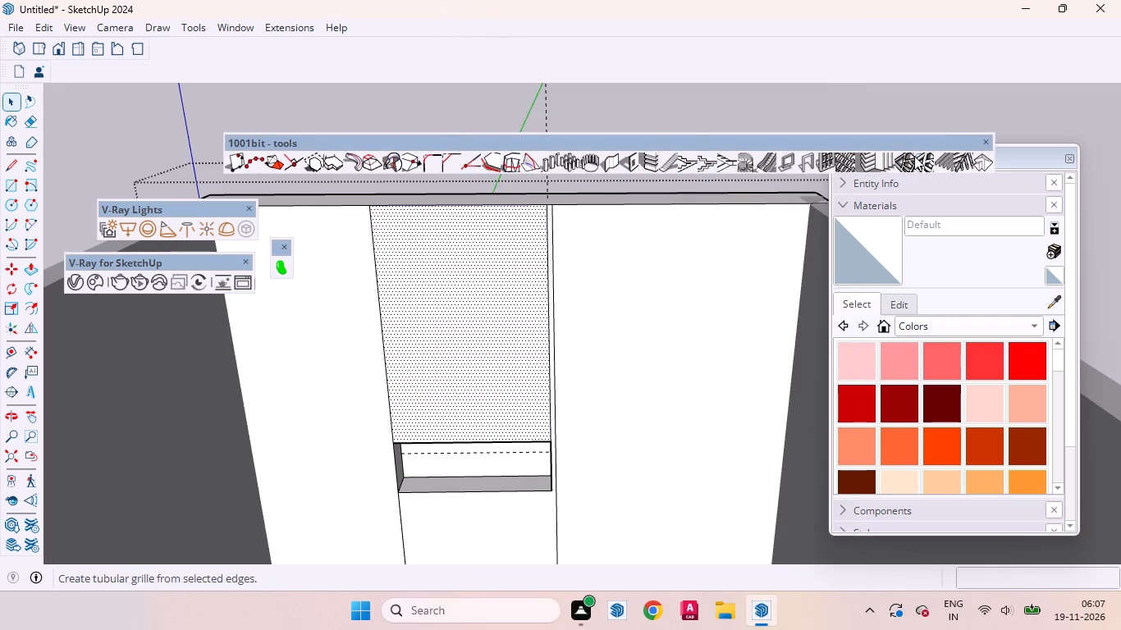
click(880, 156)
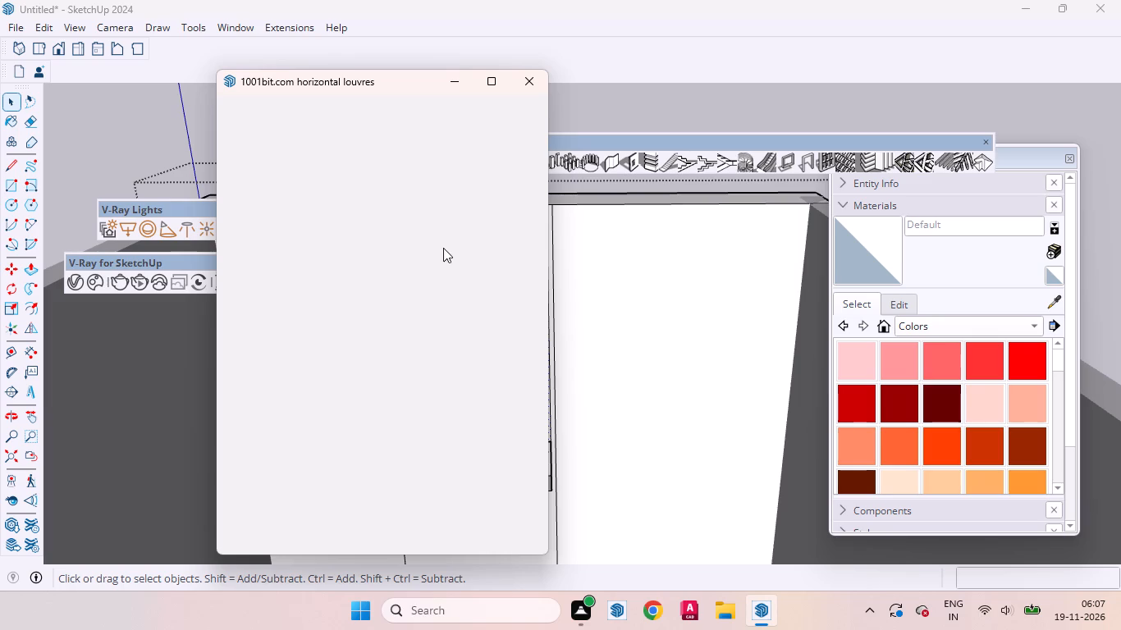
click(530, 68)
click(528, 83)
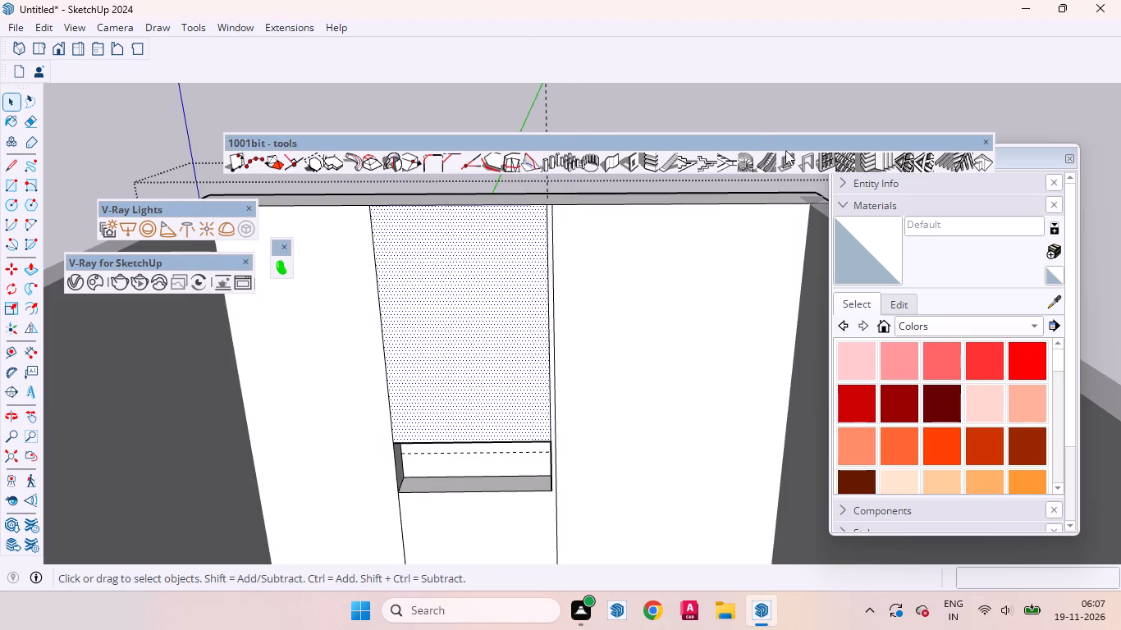
Create vertical louvres on the selected face above the niche: depth 12mm, thickness 20mm, spacing 23mm, angle 0, located at the front.
click(885, 156)
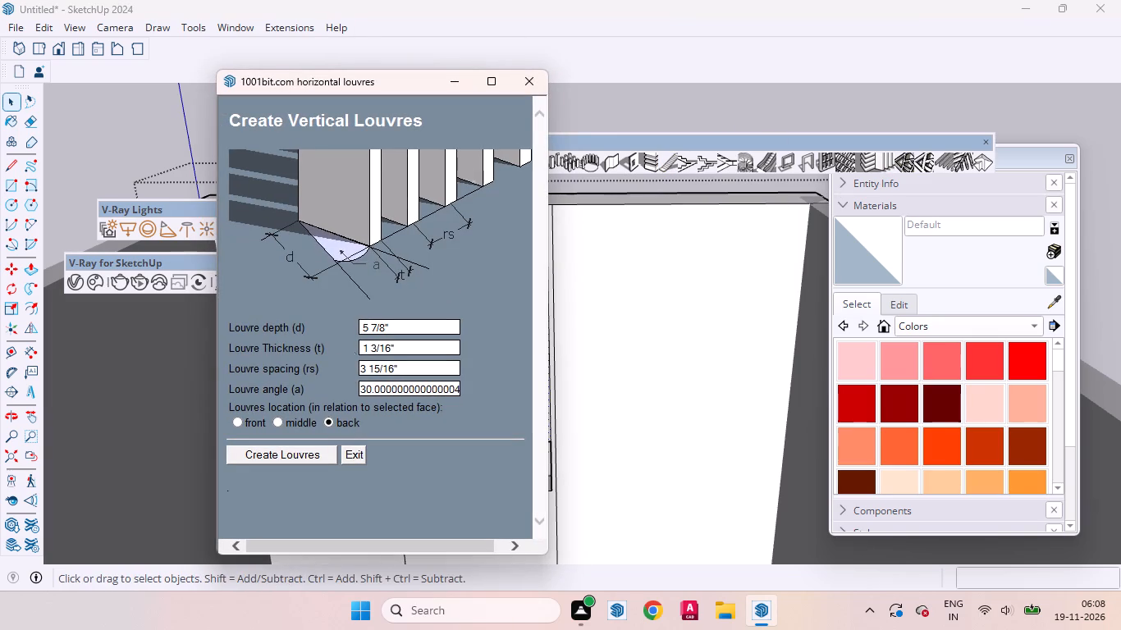
click(421, 317)
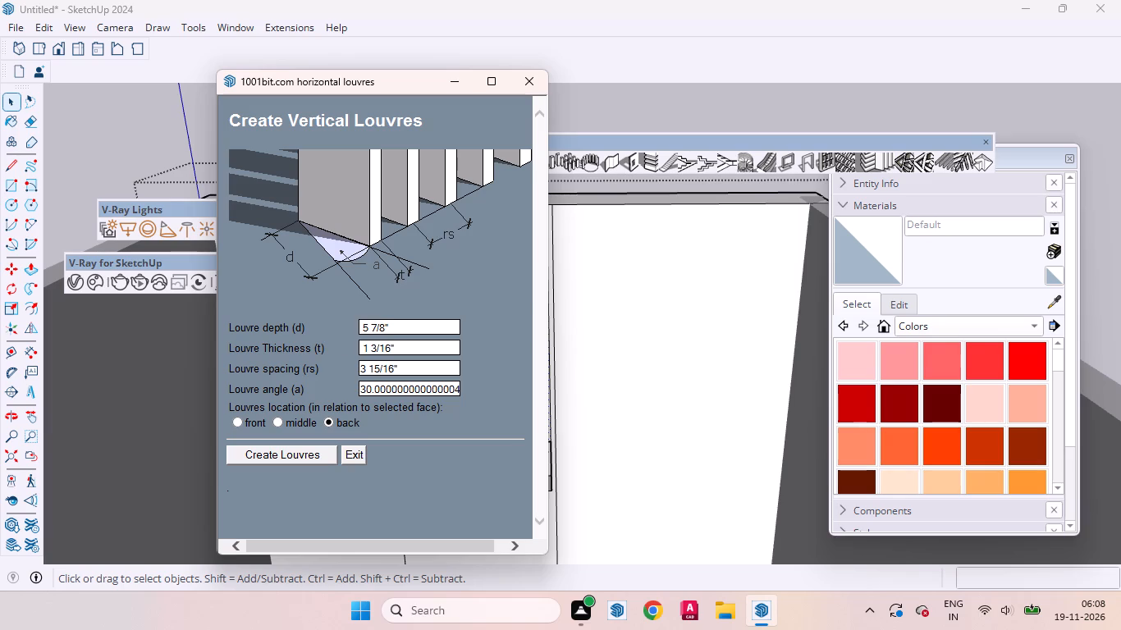
click(387, 321)
text(12)
text(mm)
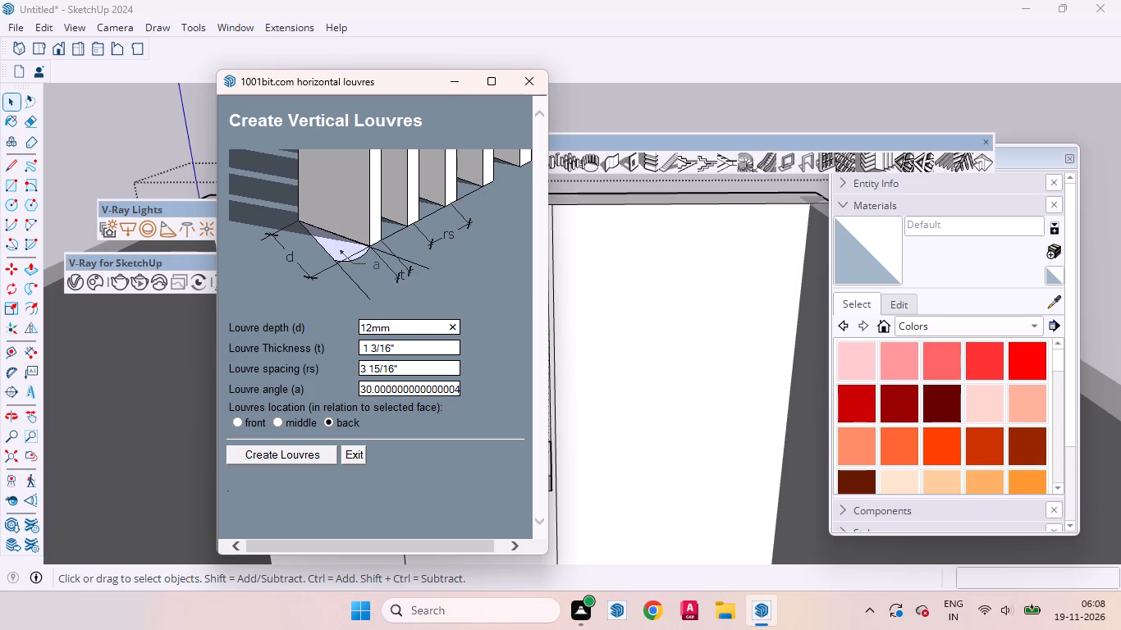
click(394, 352)
key(BackSpace)
key(1)
key(BackSpace)
text(20mm)
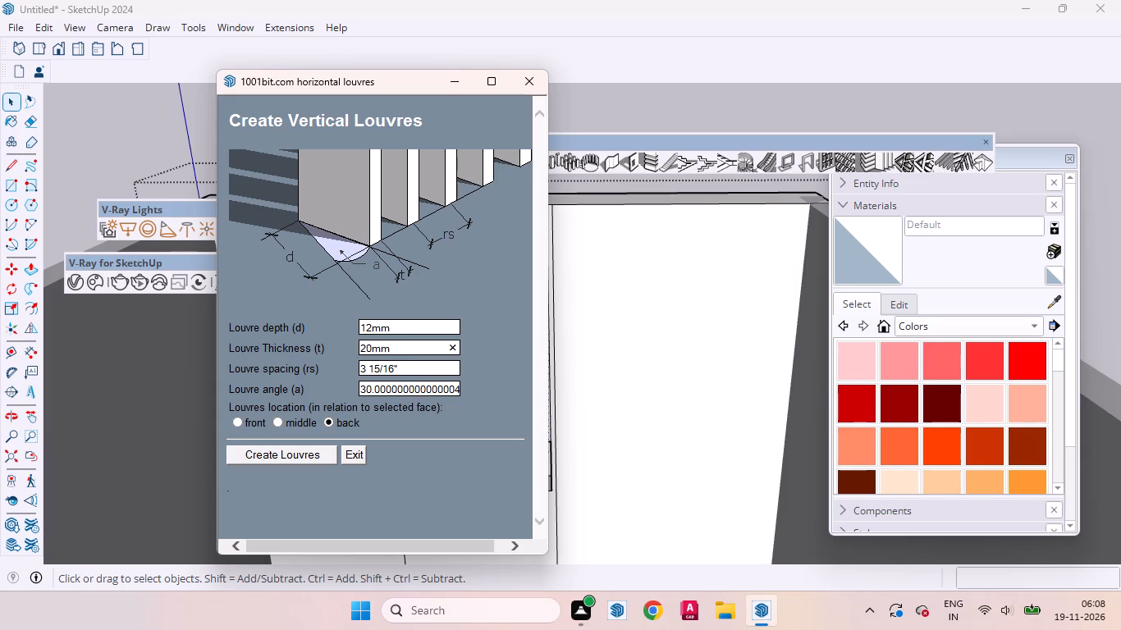
click(400, 361)
text(23)
text(mm)
click(410, 390)
key(0)
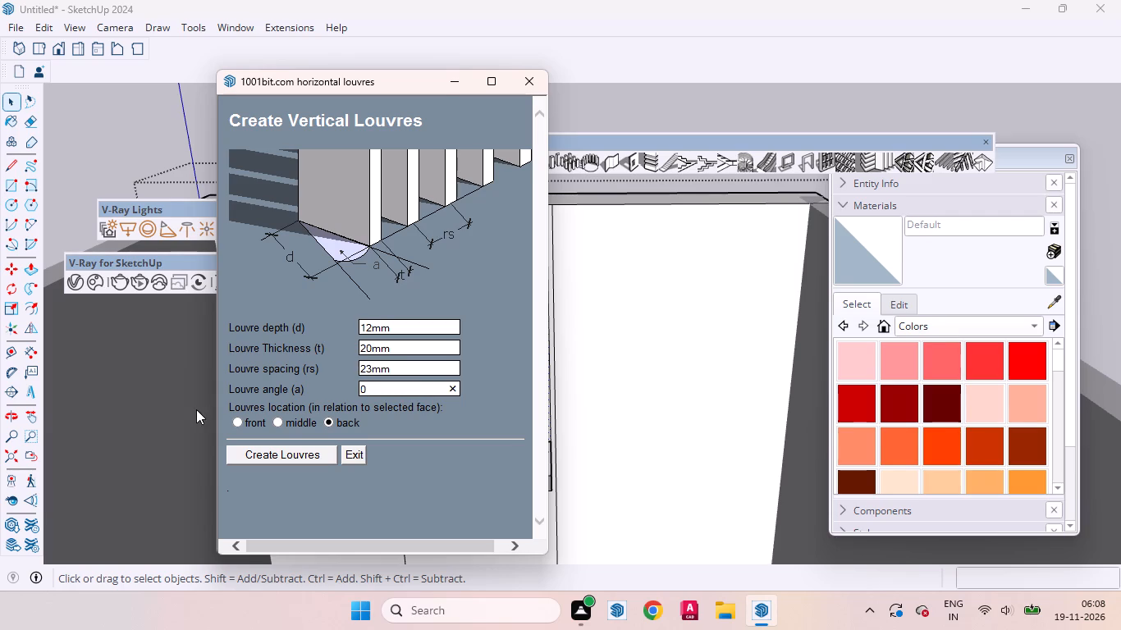
click(244, 422)
click(284, 454)
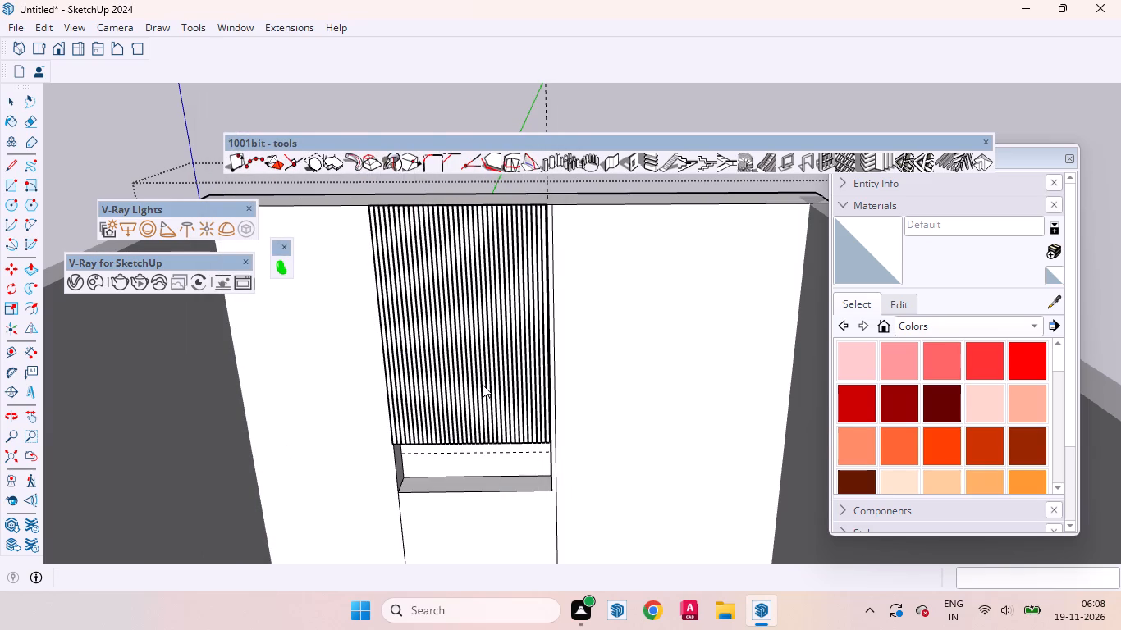
Erase the horizontal guide line crossing the back of the niche.
scroll(571, 451, up, 11)
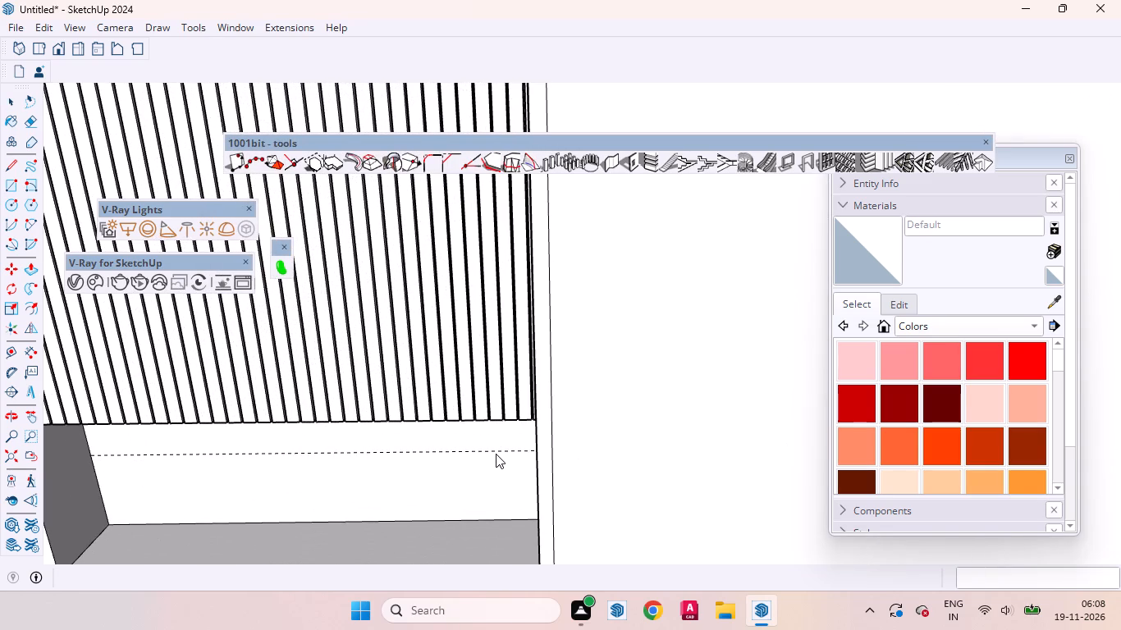
scroll(496, 454, down, 10)
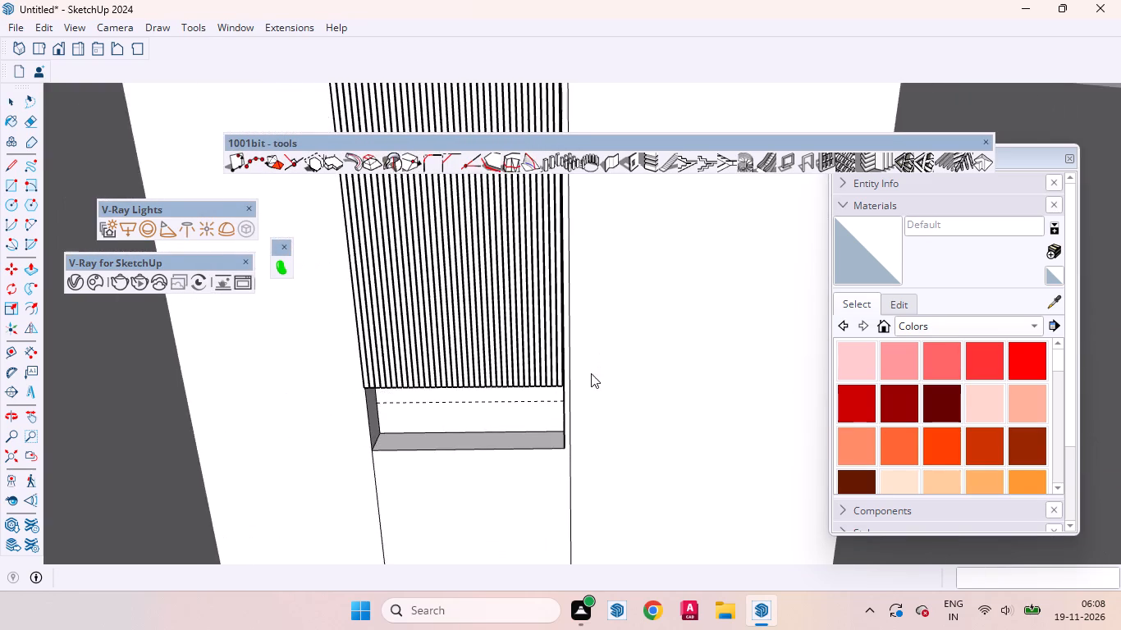
scroll(588, 373, down, 4)
middle_drag(442, 380, 392, 310)
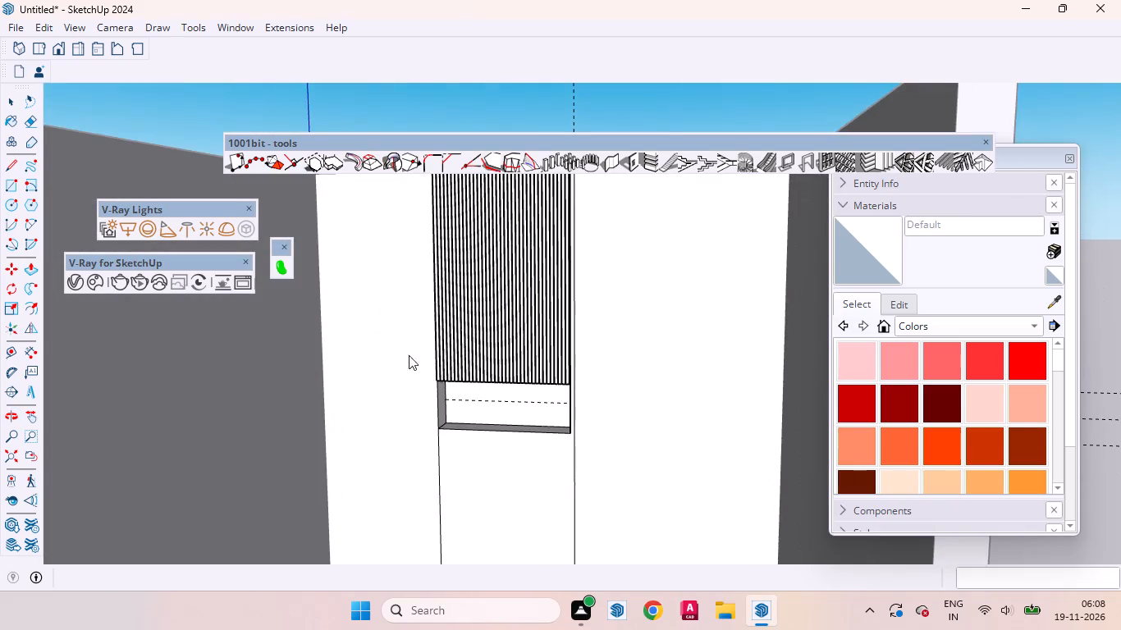
scroll(501, 386, up, 10)
middle_drag(469, 390, 291, 229)
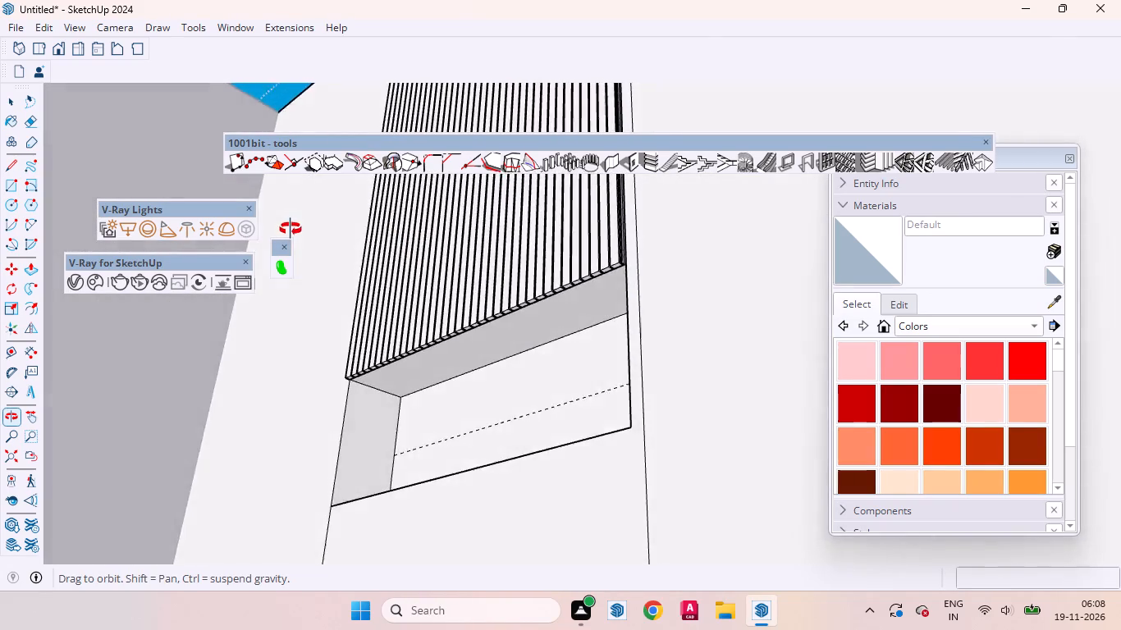
middle_drag(291, 229, 245, 234)
scroll(491, 381, up, 2)
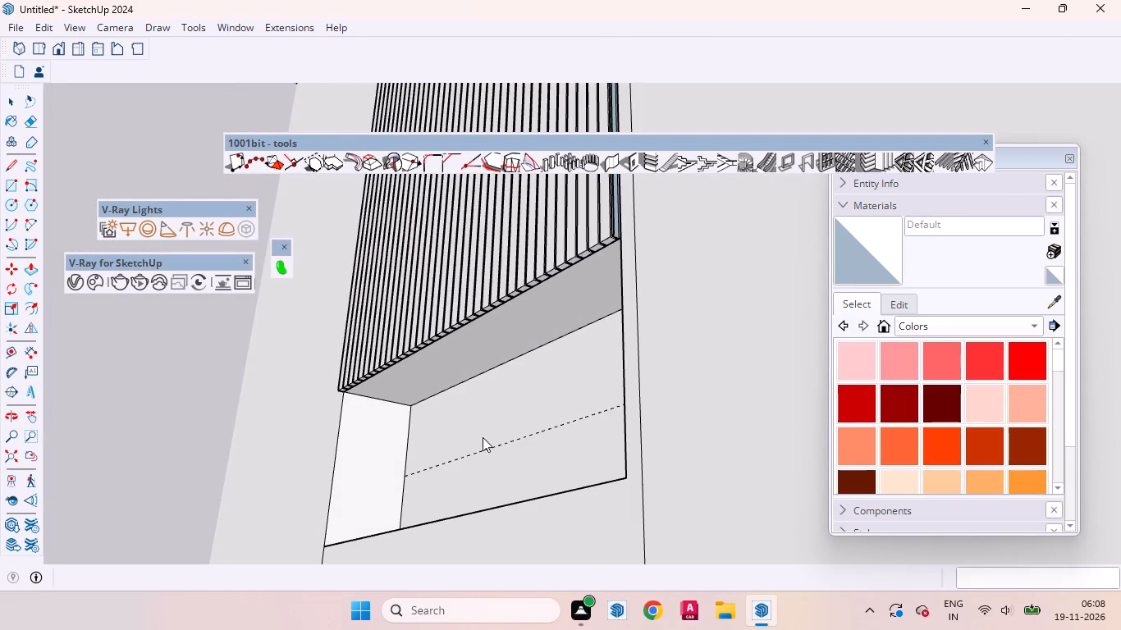
click(492, 454)
click(489, 449)
scroll(489, 449, up, 10)
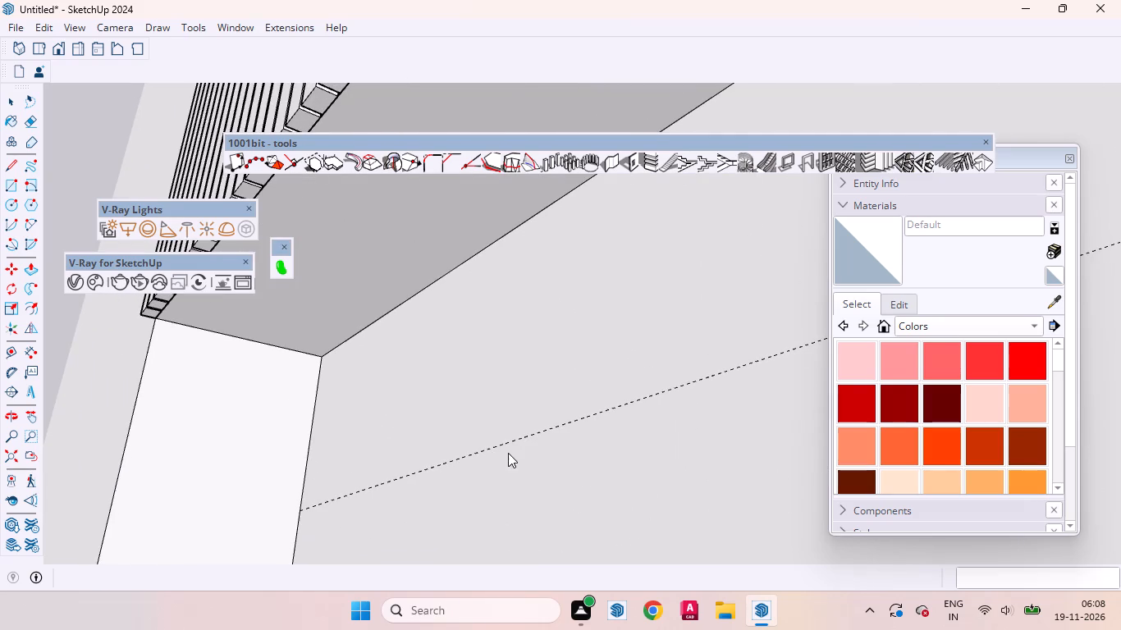
click(504, 445)
right_click(504, 445)
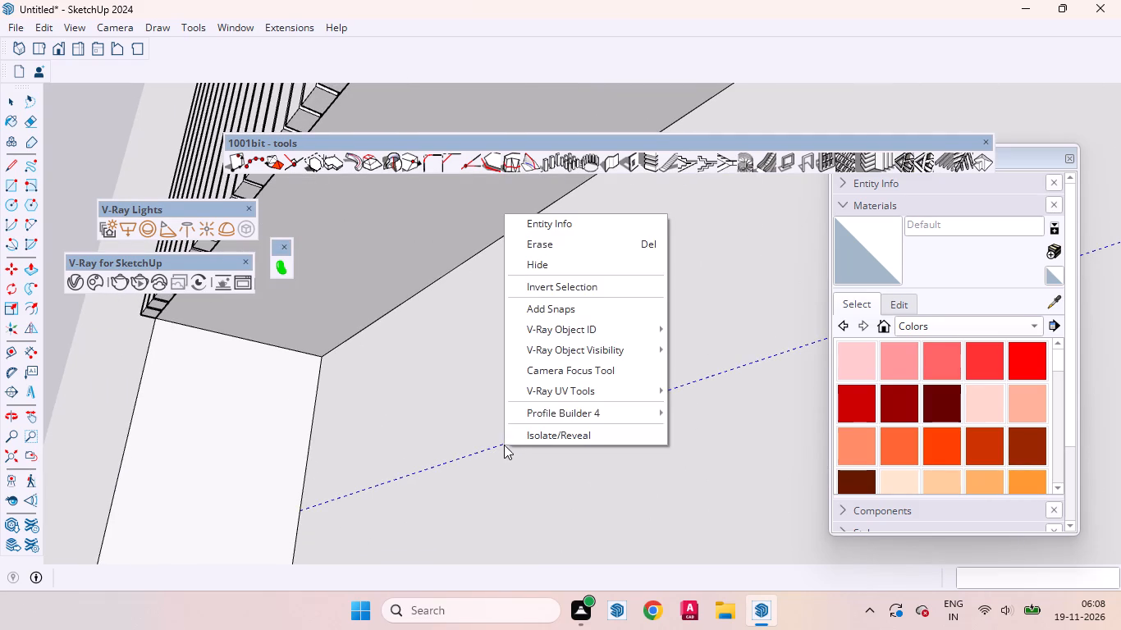
click(542, 244)
middle_drag(438, 422, 786, 535)
scroll(355, 469, down, 2)
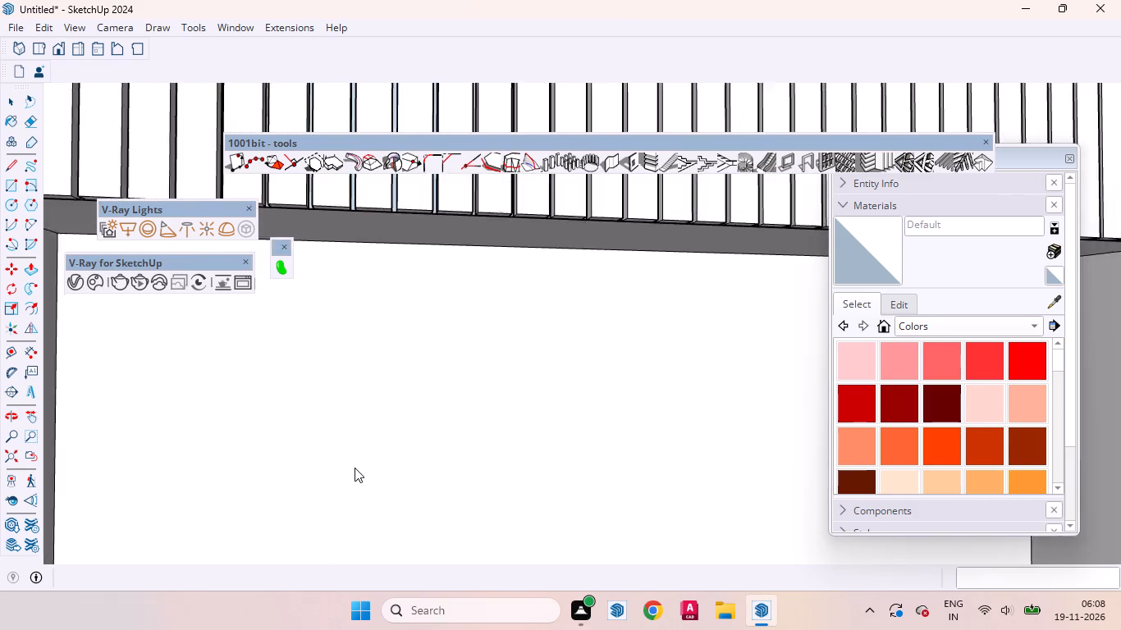
Examine the back wall's louvres and niche from inside the room and from farther back.
scroll(355, 468, down, 15)
scroll(399, 477, down, 9)
middle_drag(446, 517, 445, 522)
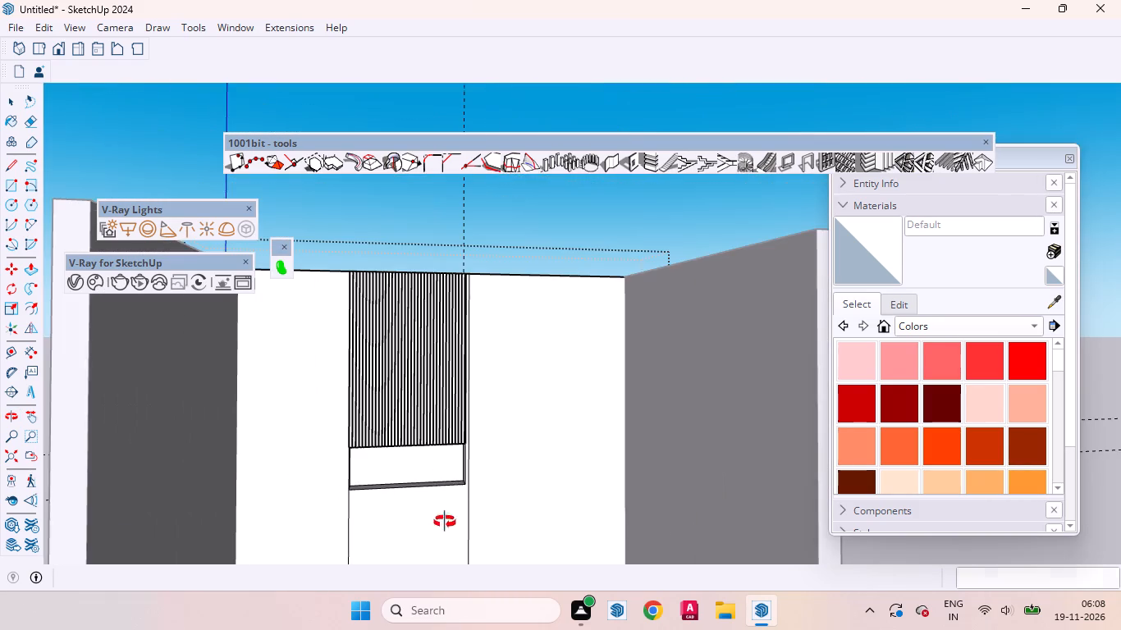
middle_drag(445, 522, 376, 553)
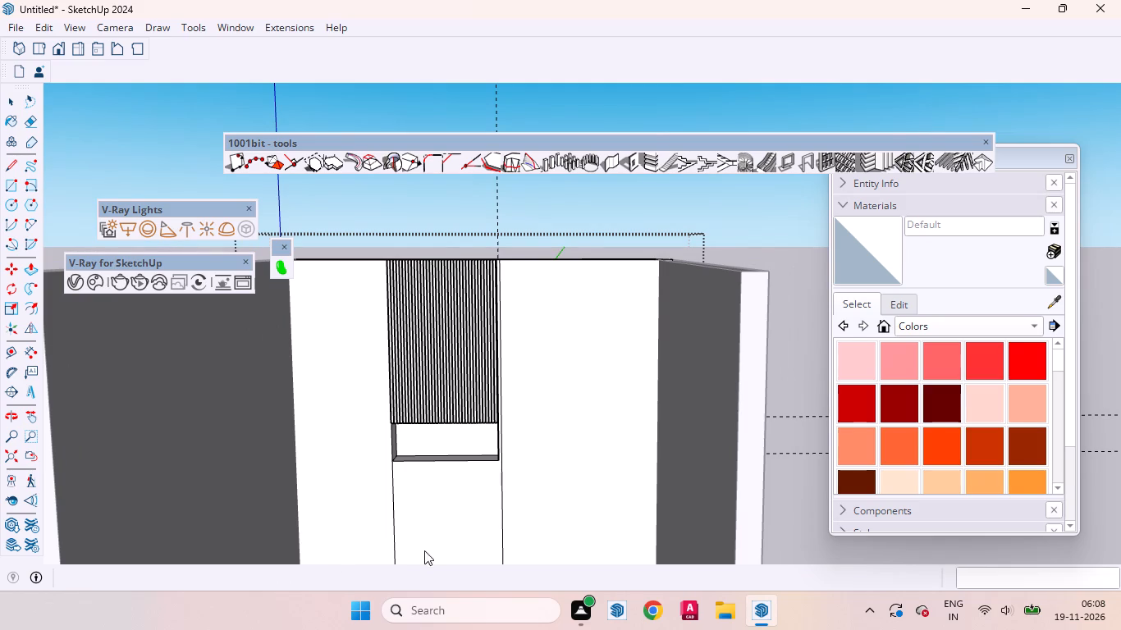
scroll(455, 482, up, 3)
scroll(445, 504, down, 3)
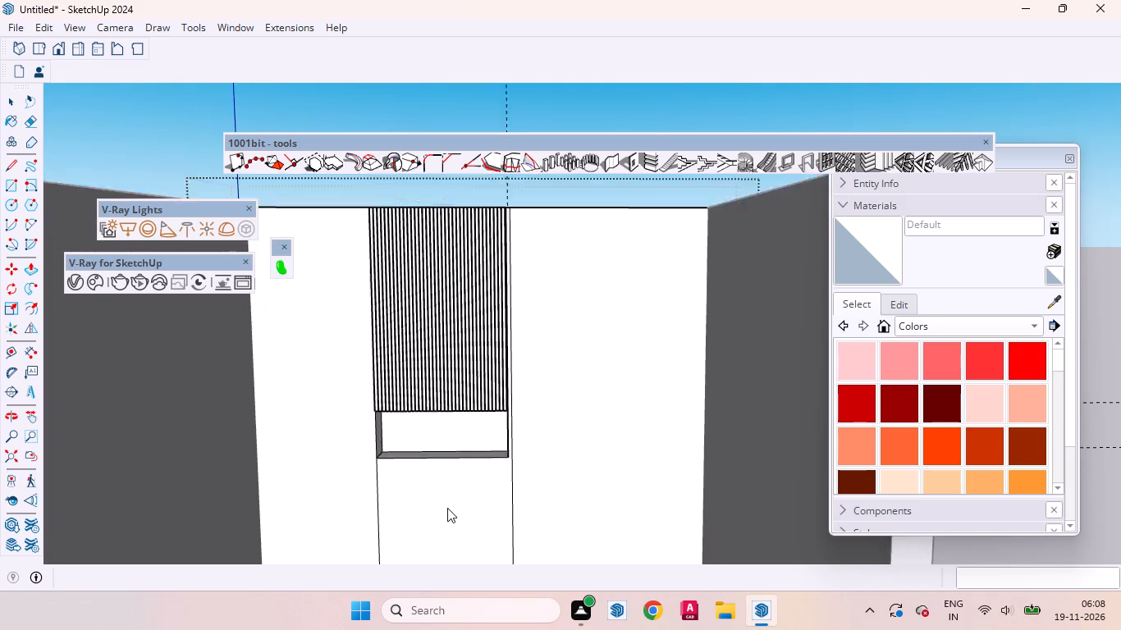
scroll(447, 512, down, 2)
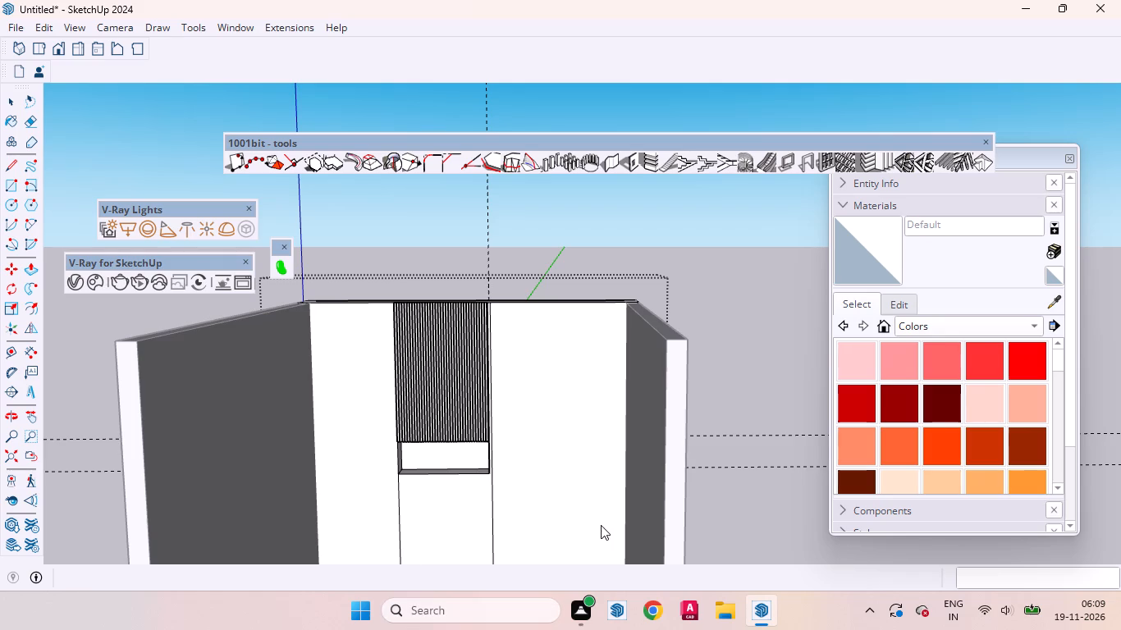
scroll(593, 380, down, 7)
scroll(506, 477, up, 1)
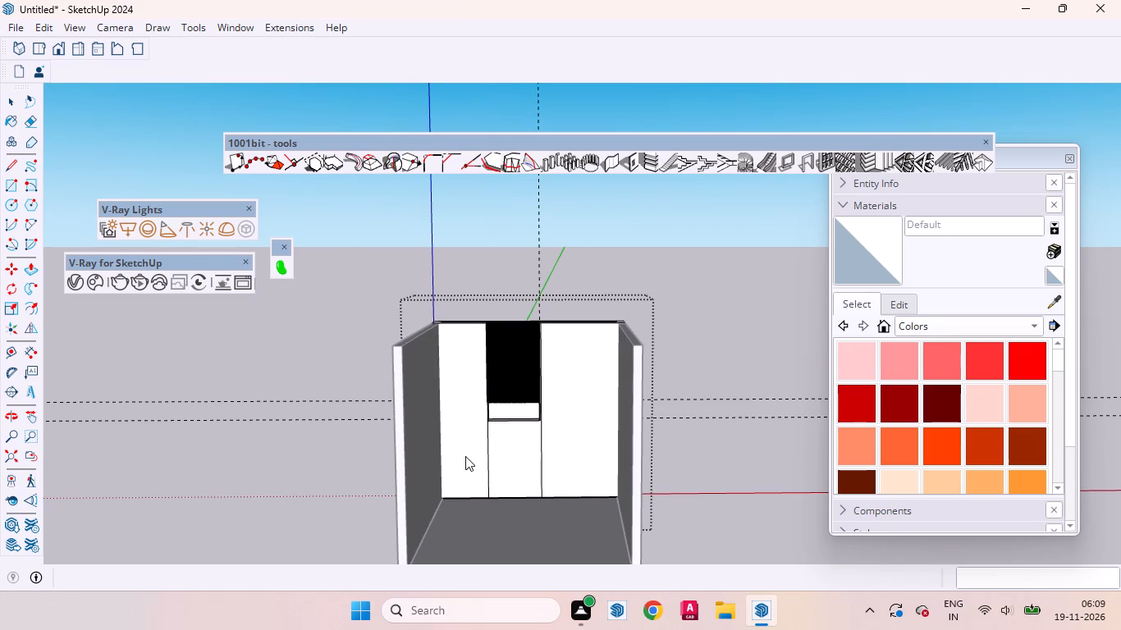
scroll(506, 505, up, 2)
scroll(521, 509, down, 1)
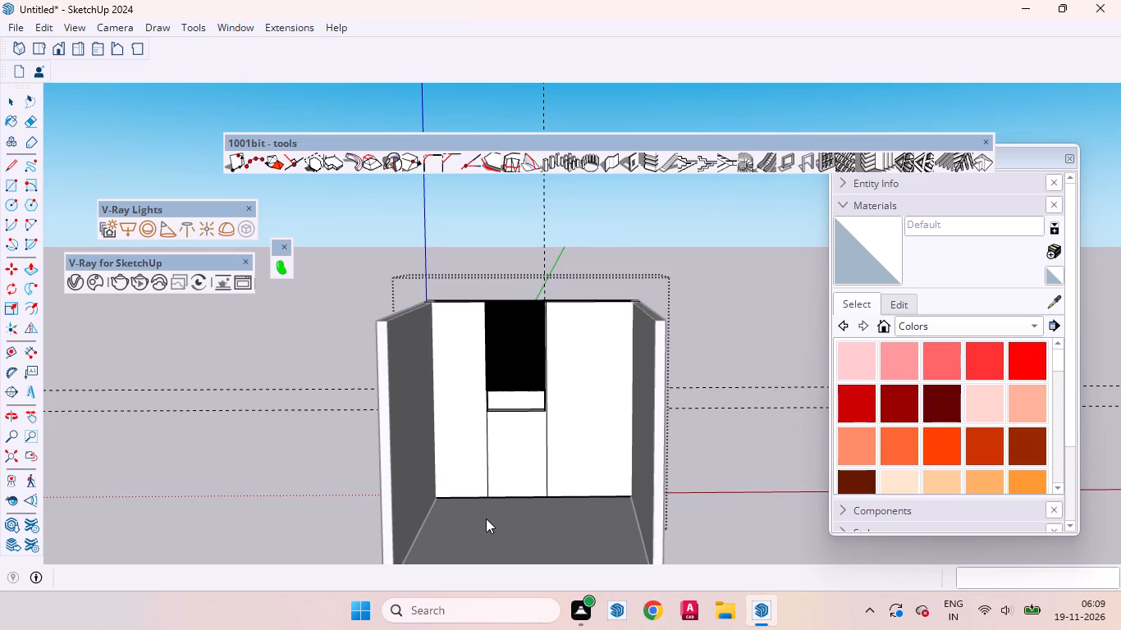
Place three horizontal guides on the back wall: 8" above the floor edge, another 2" above that, and a third 12" higher.
middle_drag(486, 518, 480, 597)
scroll(493, 436, up, 7)
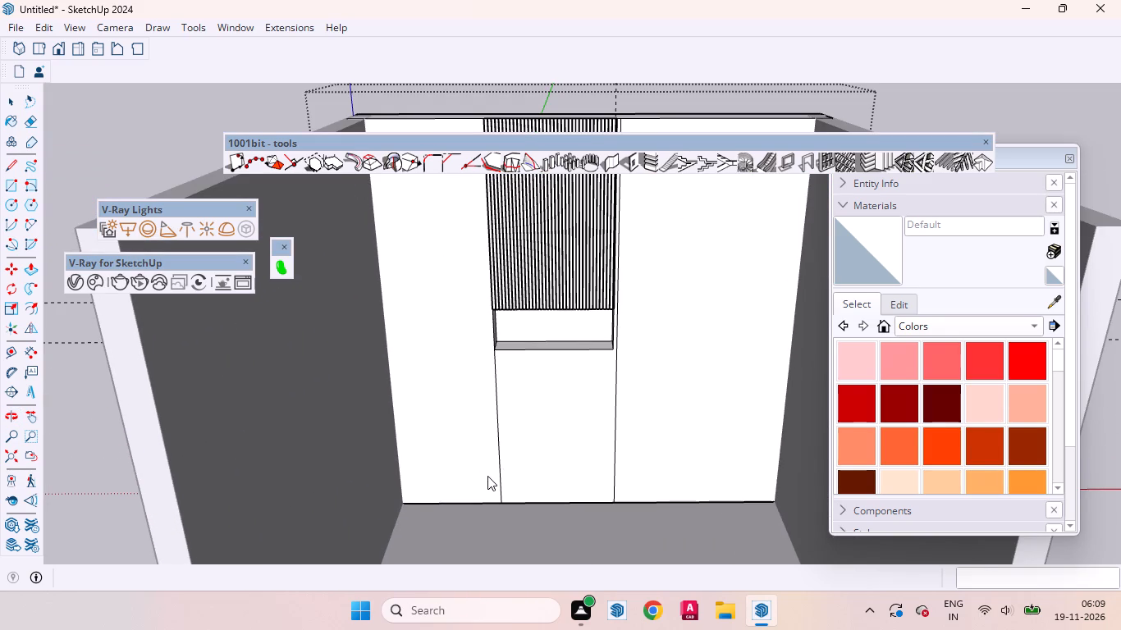
key(t)
scroll(484, 504, up, 2)
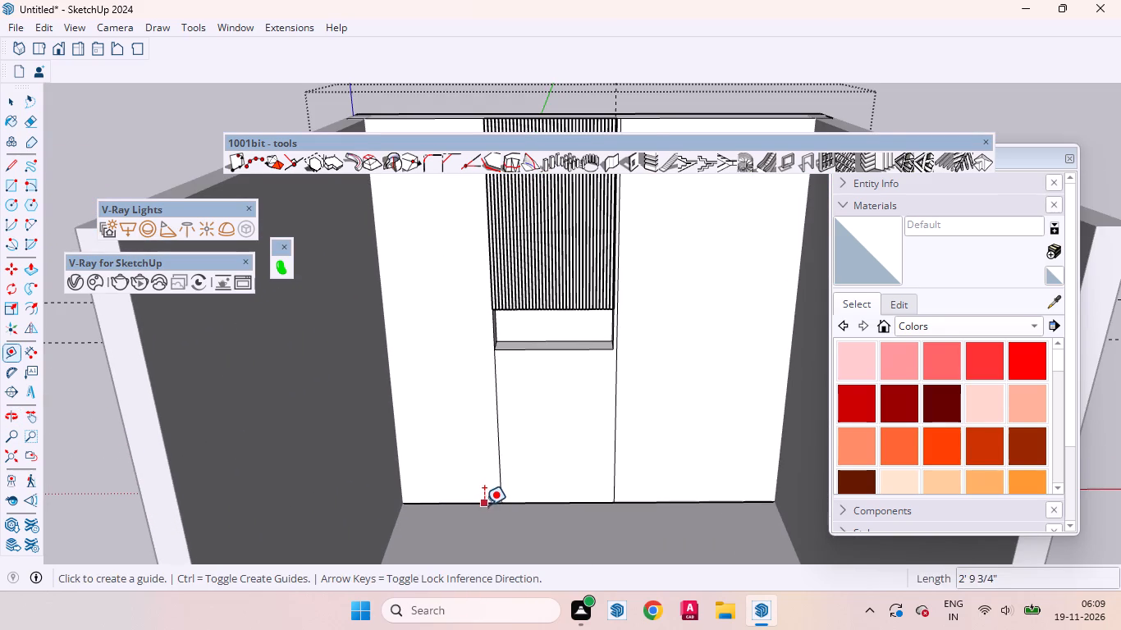
scroll(484, 505, up, 3)
middle_drag(461, 528, 399, 491)
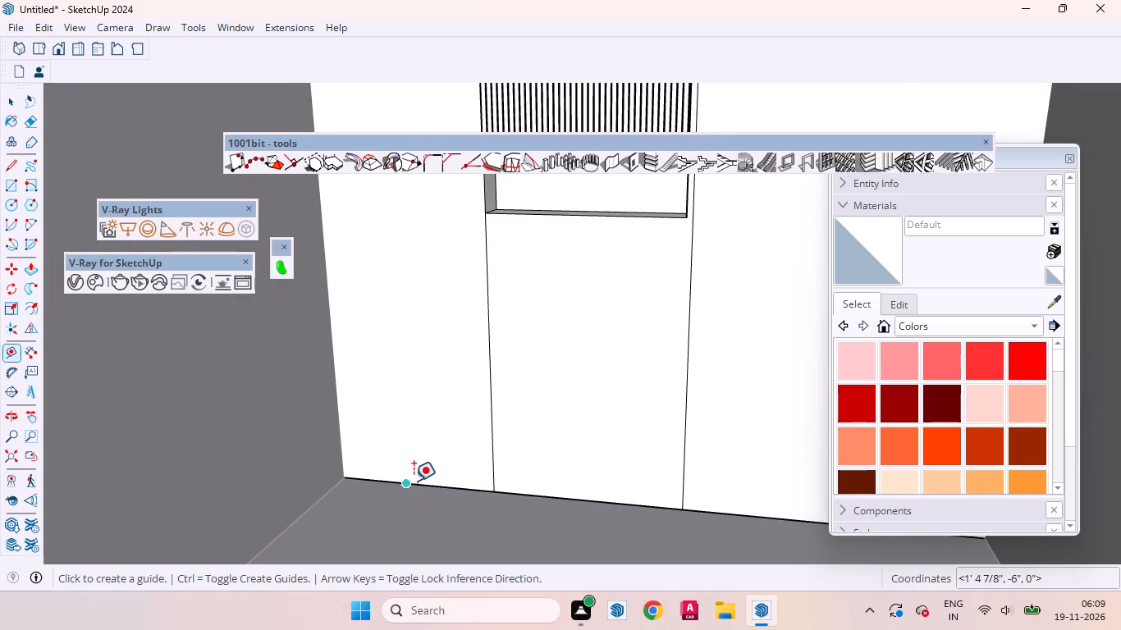
click(421, 485)
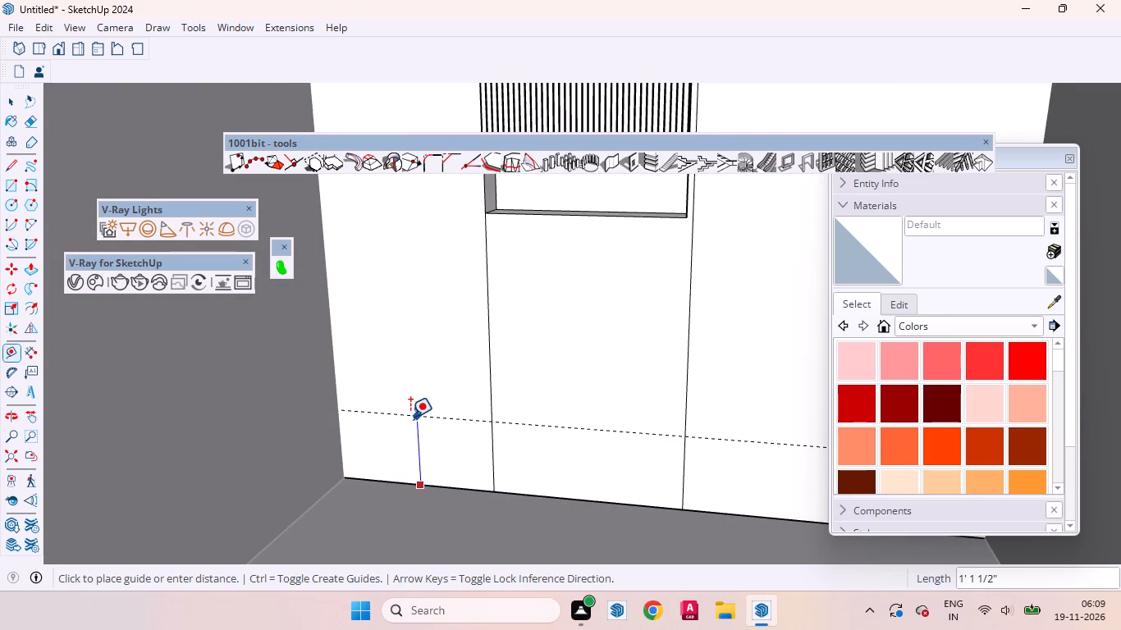
key(8)
key(Return)
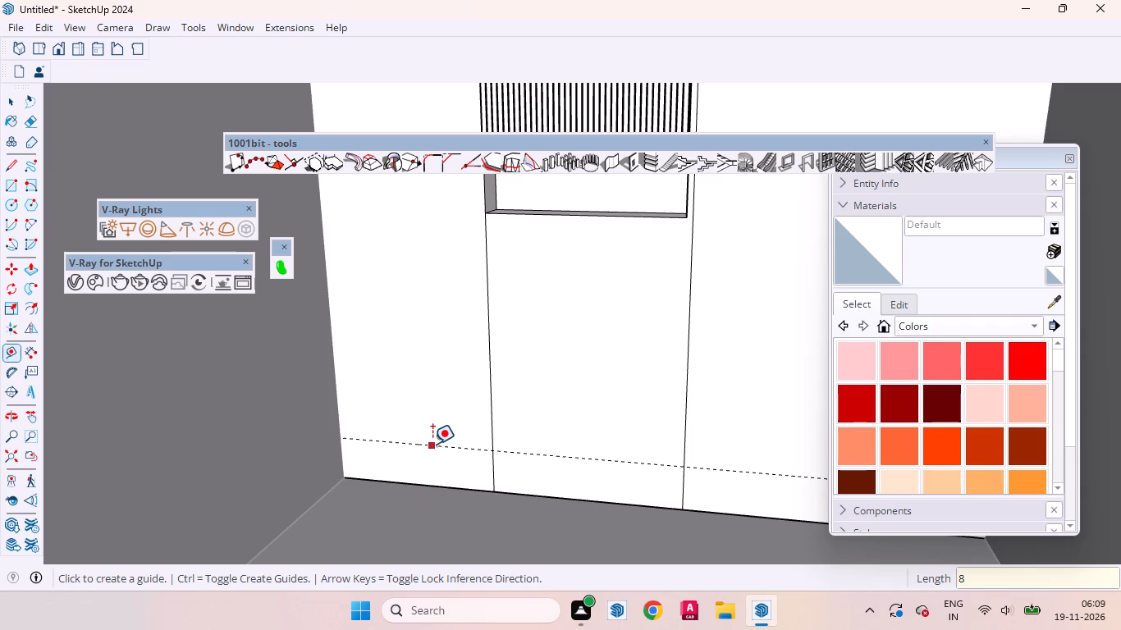
click(432, 444)
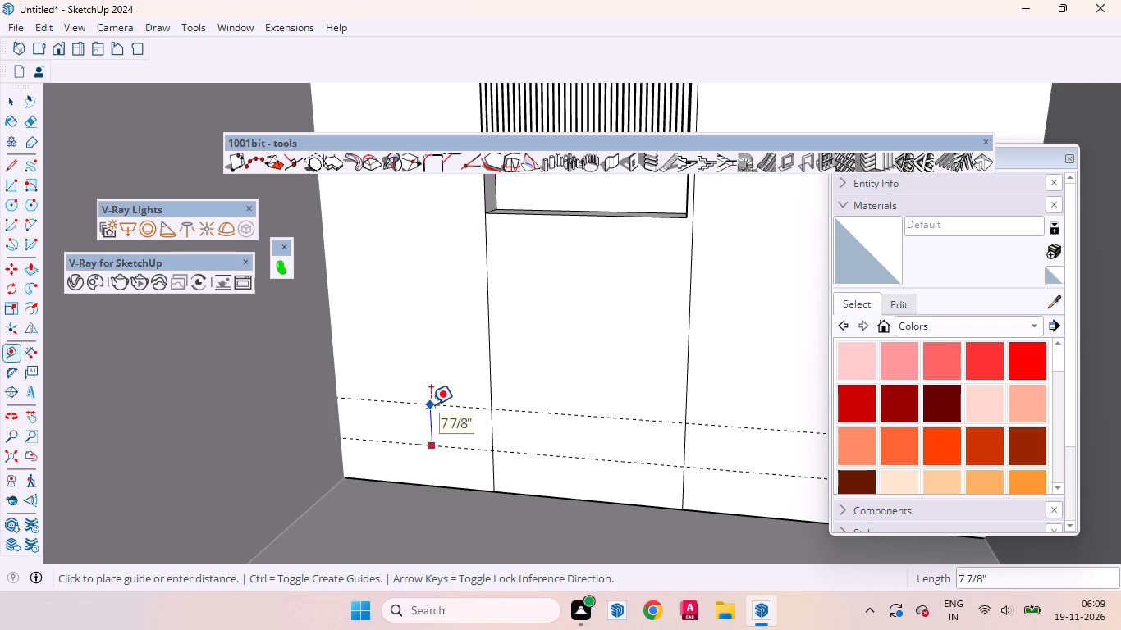
key(2)
key(Return)
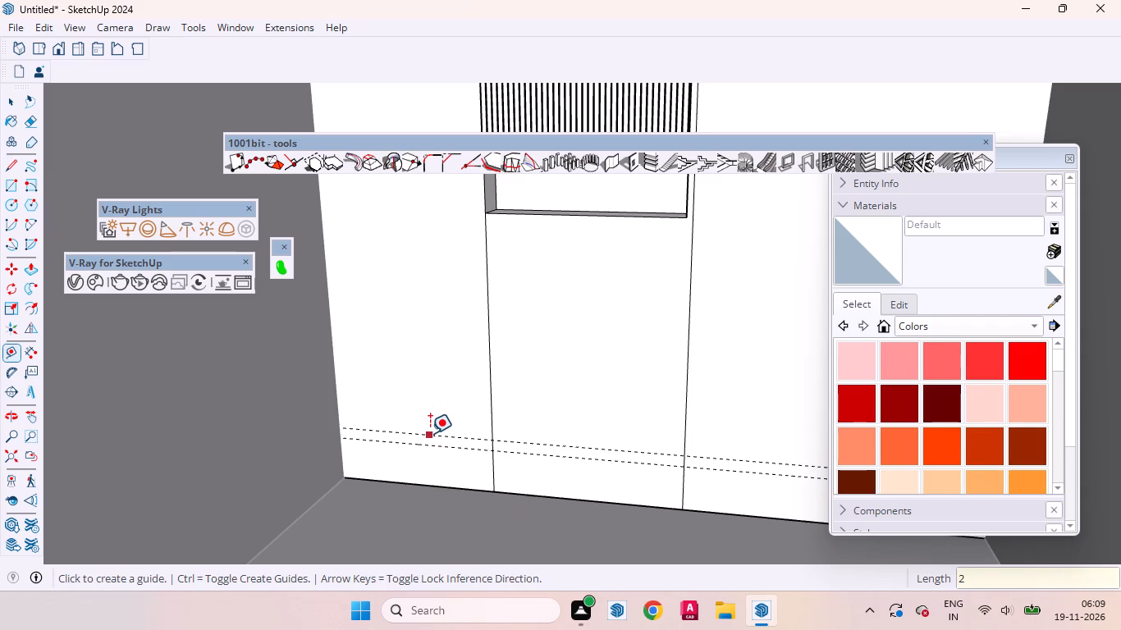
click(430, 433)
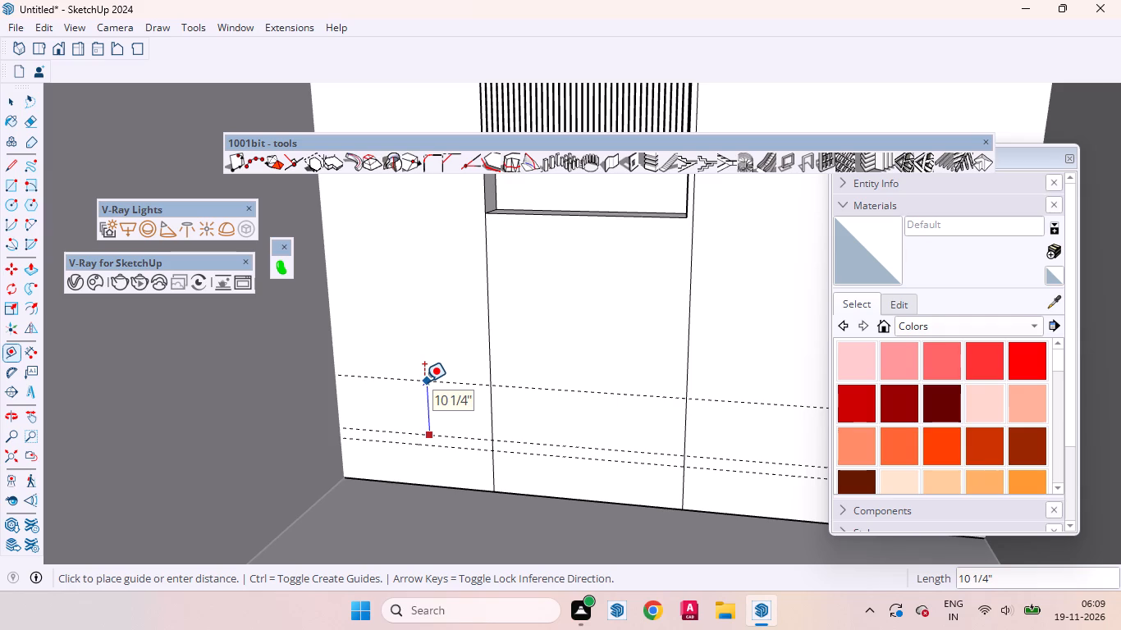
text(12)
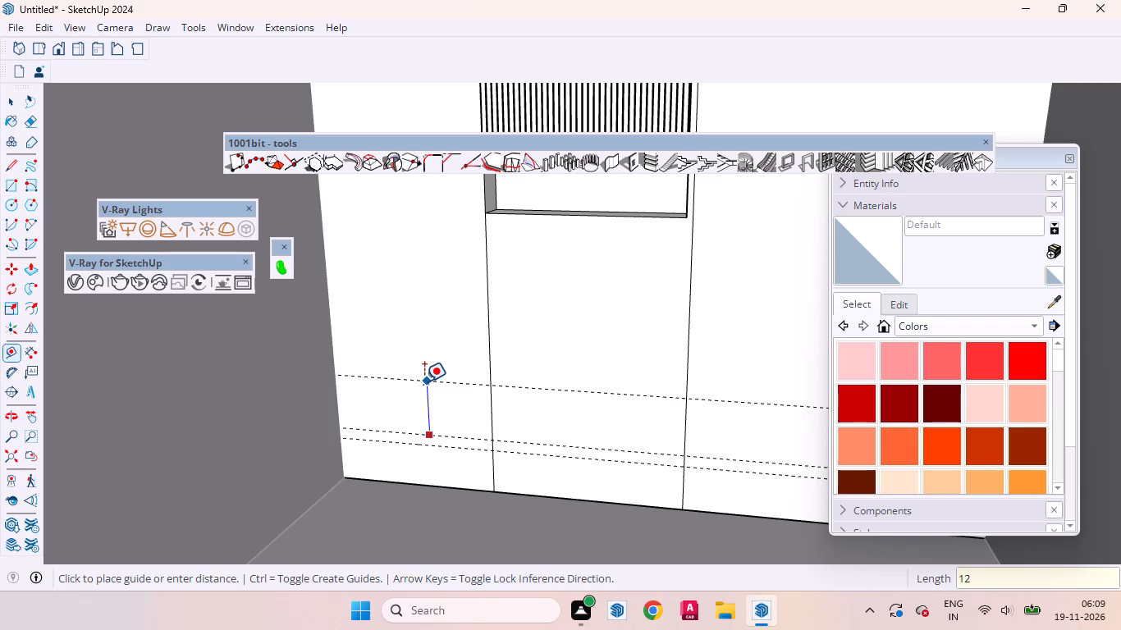
key(Return)
key(space)
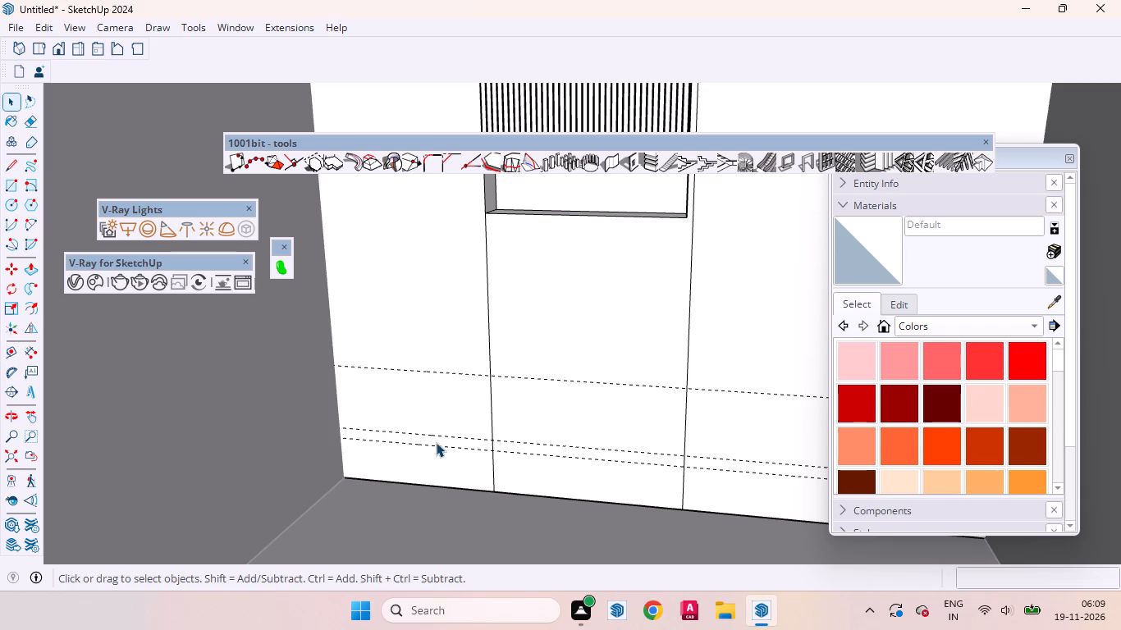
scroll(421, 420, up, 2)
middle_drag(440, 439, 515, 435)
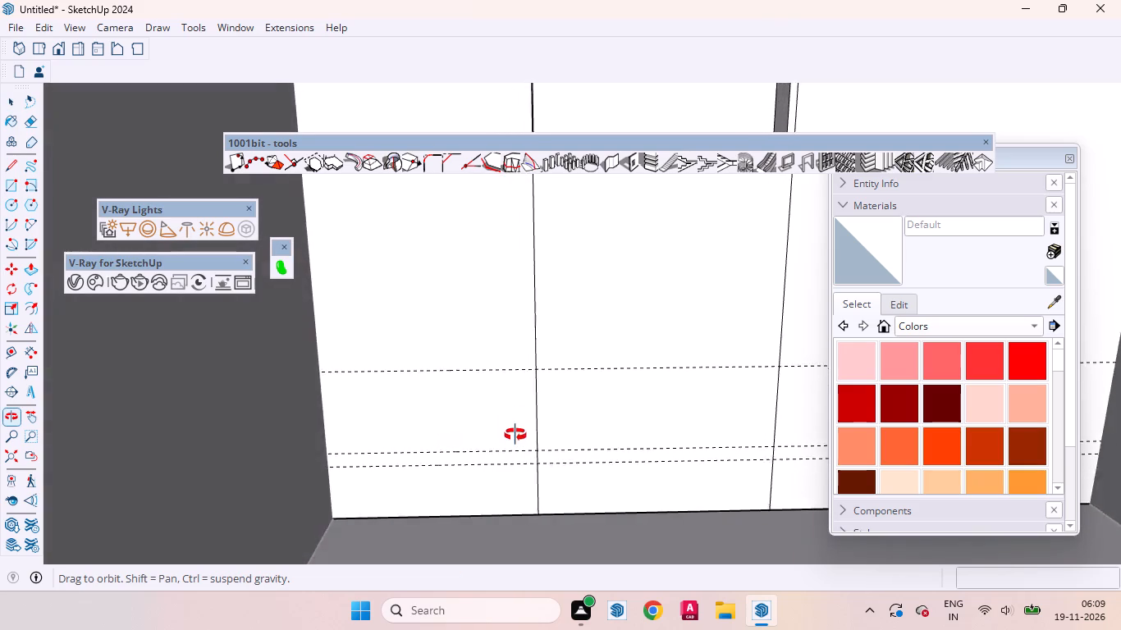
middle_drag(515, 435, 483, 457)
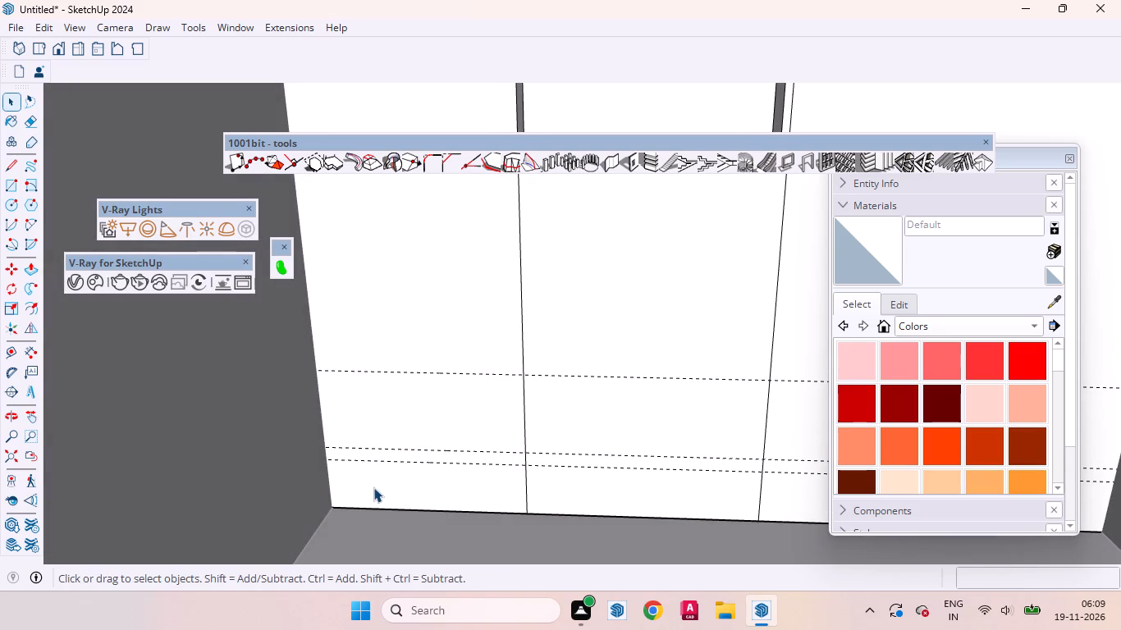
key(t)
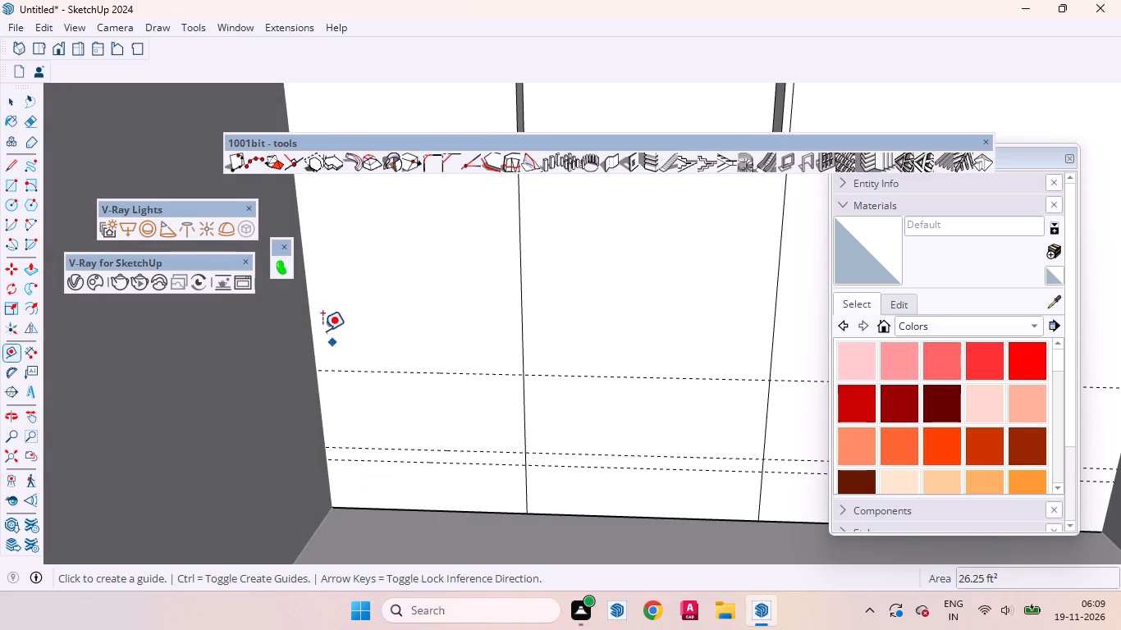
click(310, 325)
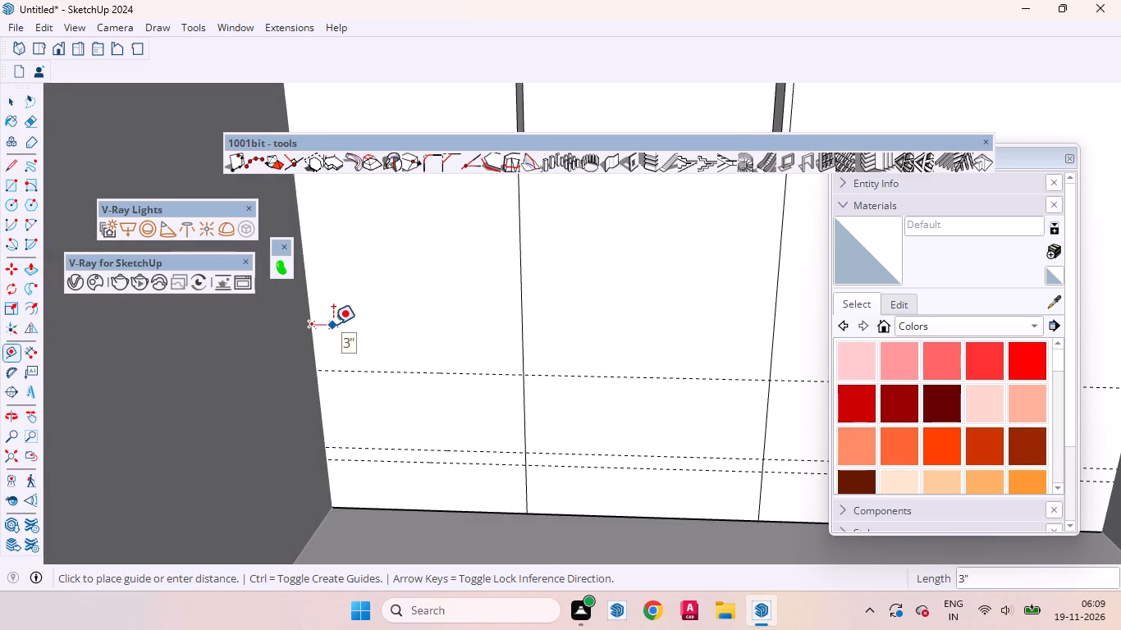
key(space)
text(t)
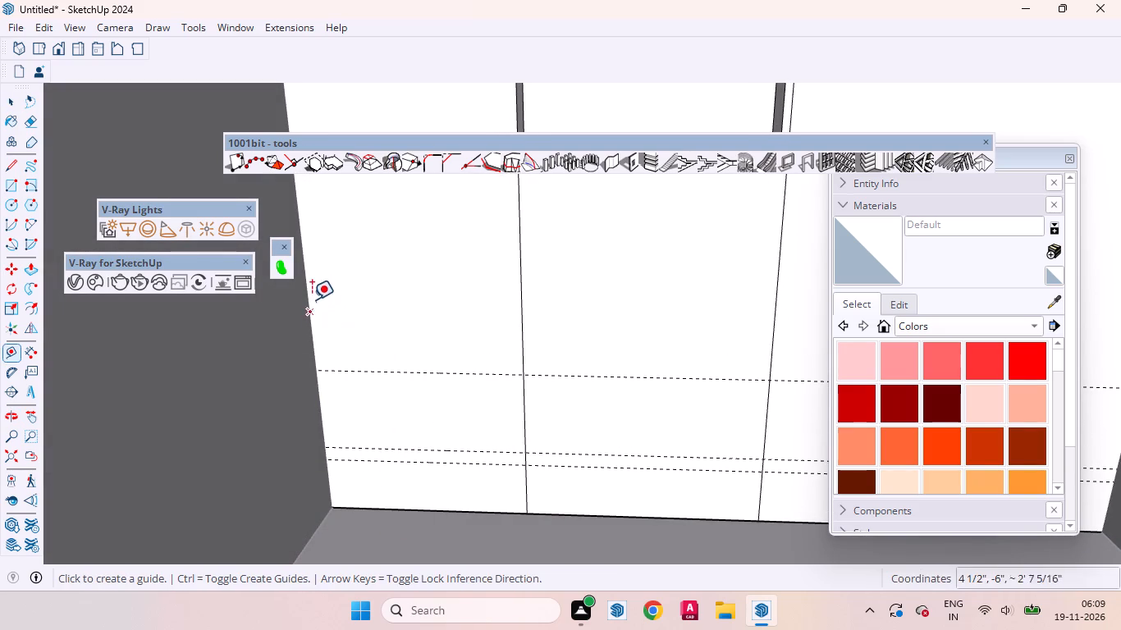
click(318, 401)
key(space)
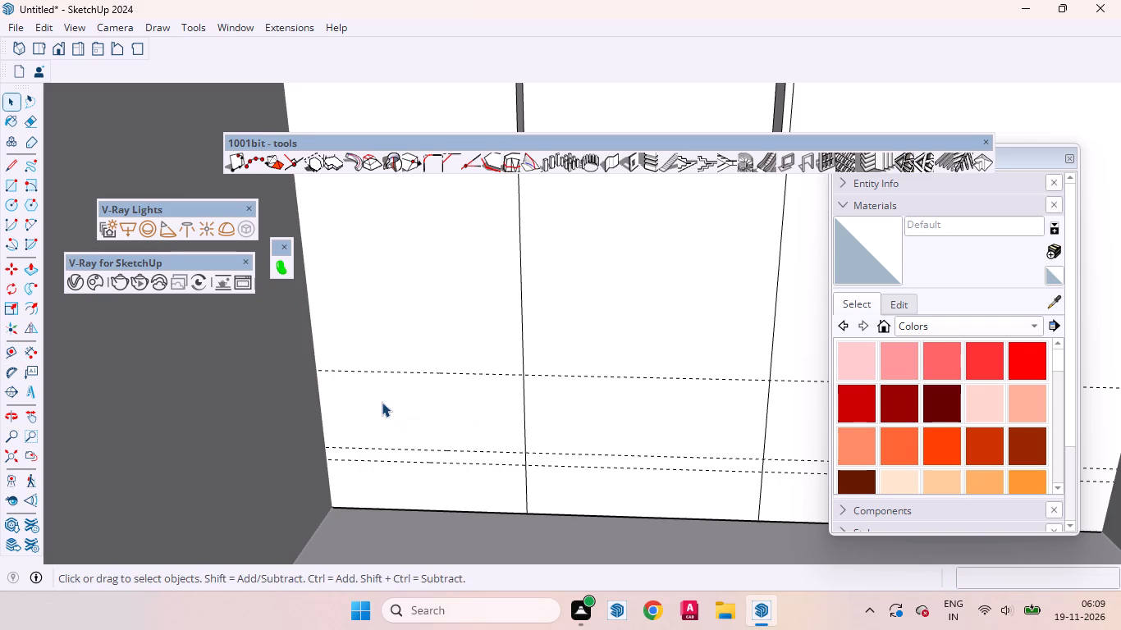
Place two vertical guides on the left panel: 1" outside the middle panel's edge, and about 2' 3 1/2" from that guide toward the side wall.
scroll(387, 449, down, 3)
scroll(448, 482, down, 3)
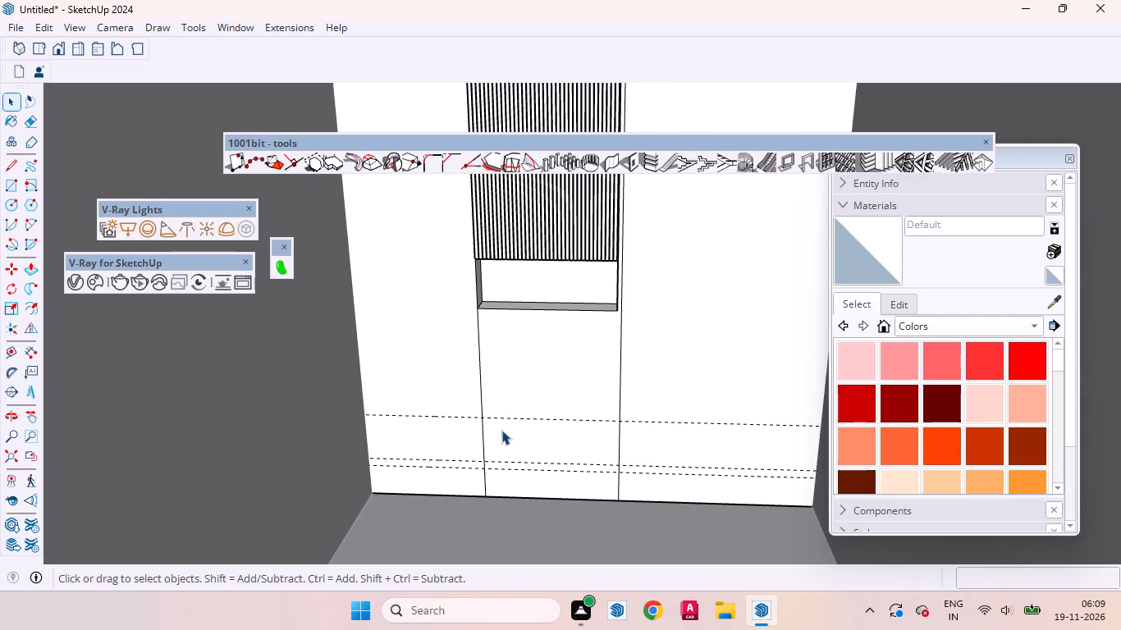
key(t)
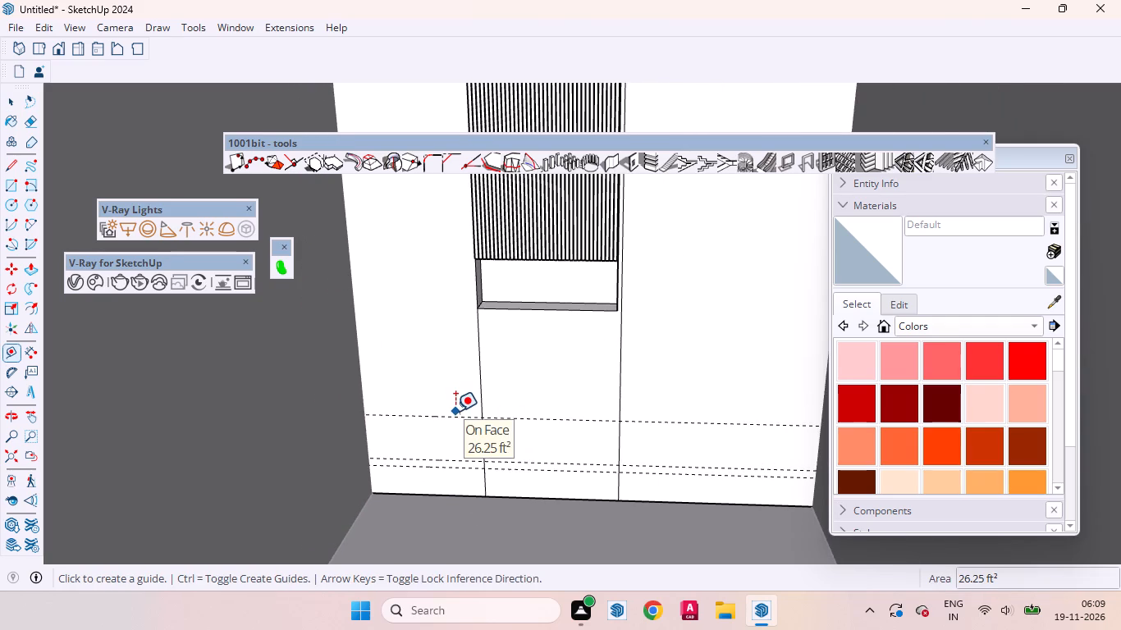
scroll(455, 411, up, 6)
middle_drag(495, 404, 555, 357)
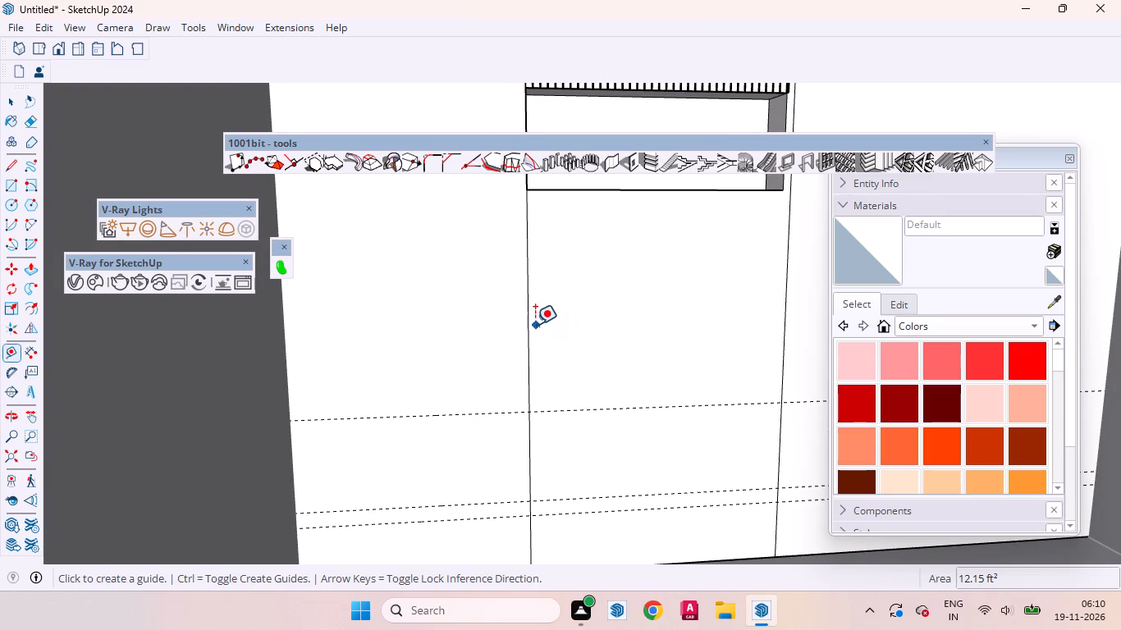
click(531, 324)
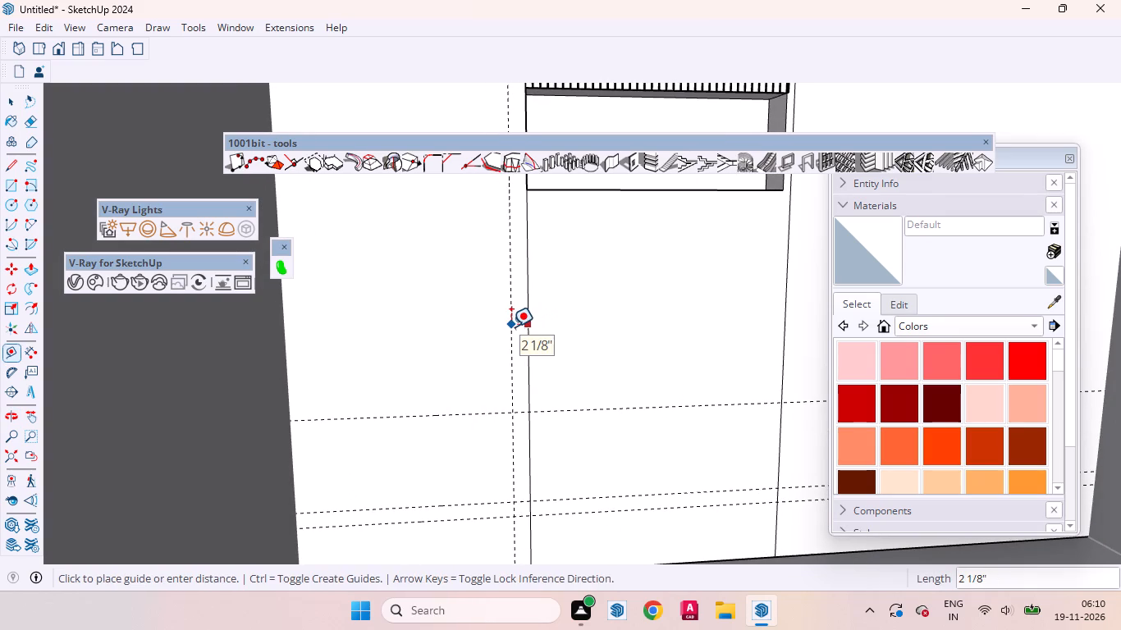
key(1)
key(Return)
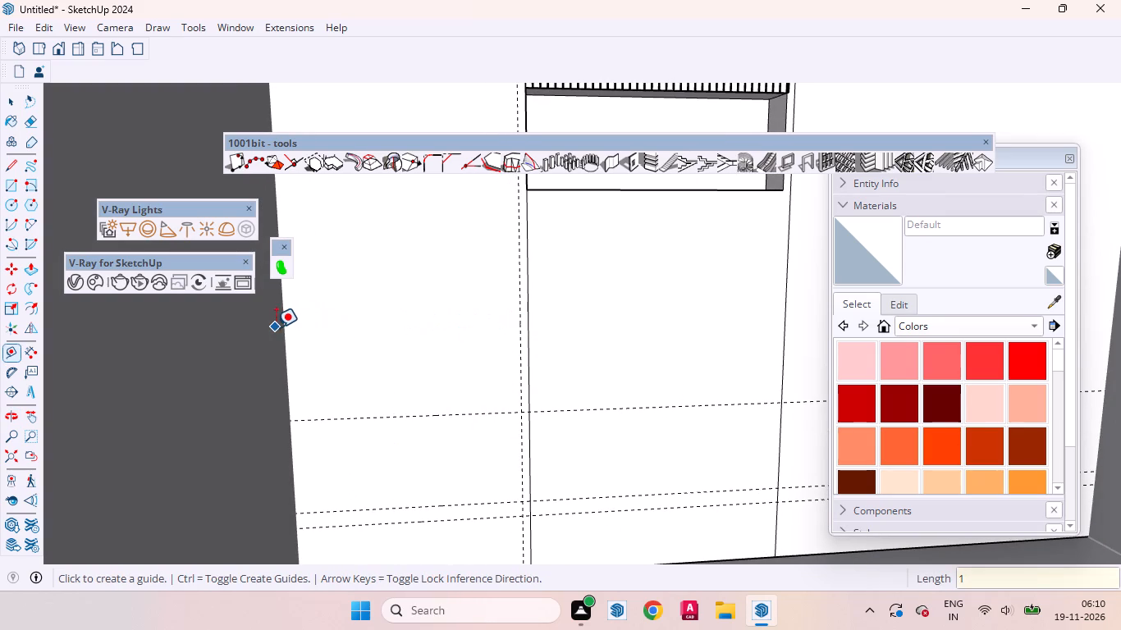
click(521, 294)
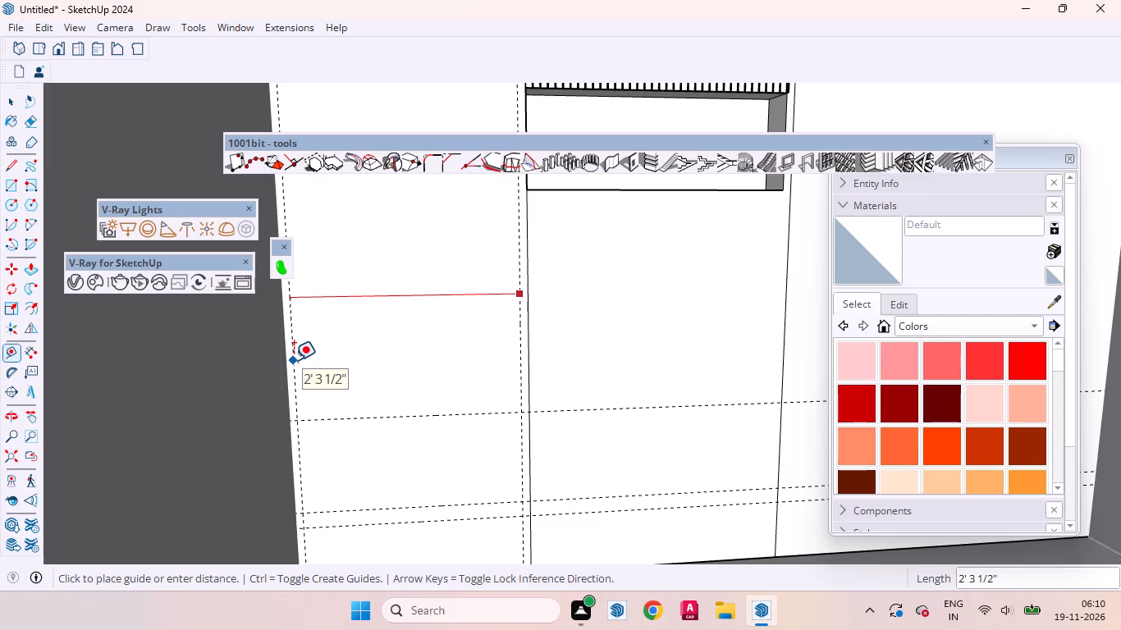
key(space)
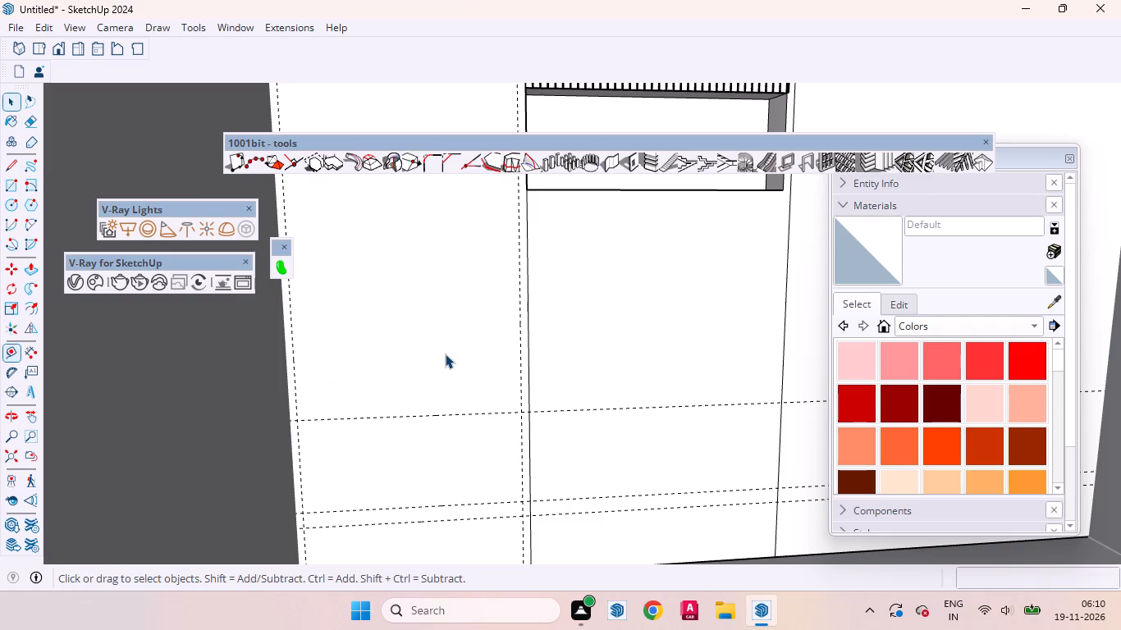
Create a new empty group within the open wall group.
scroll(445, 354, down, 3)
middle_drag(524, 413, 481, 433)
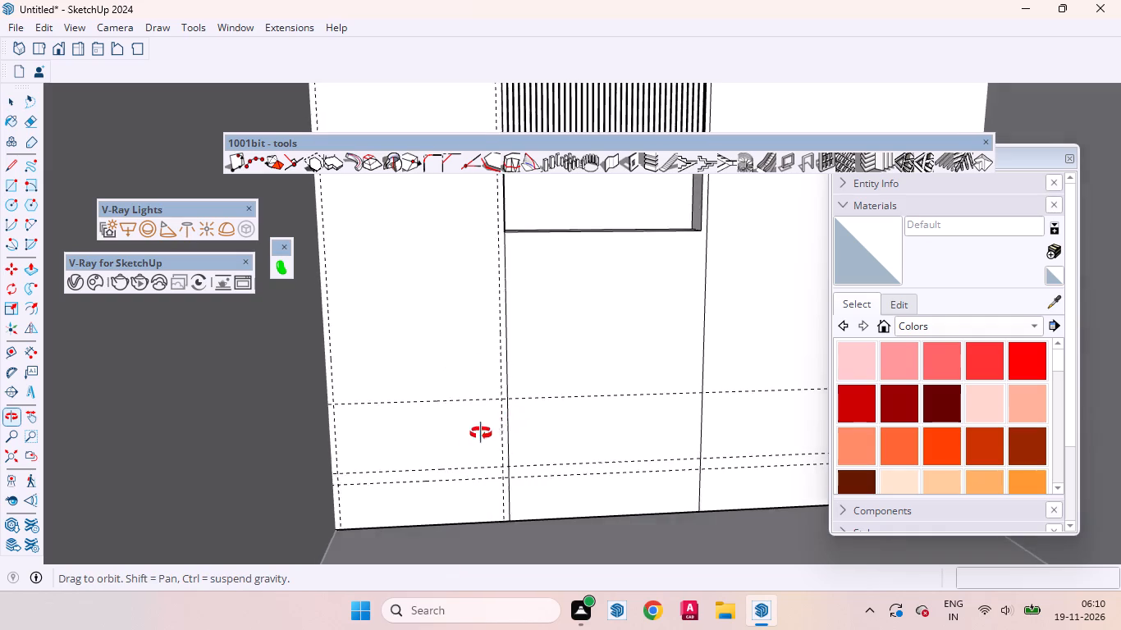
middle_drag(481, 433, 457, 431)
scroll(444, 436, down, 3)
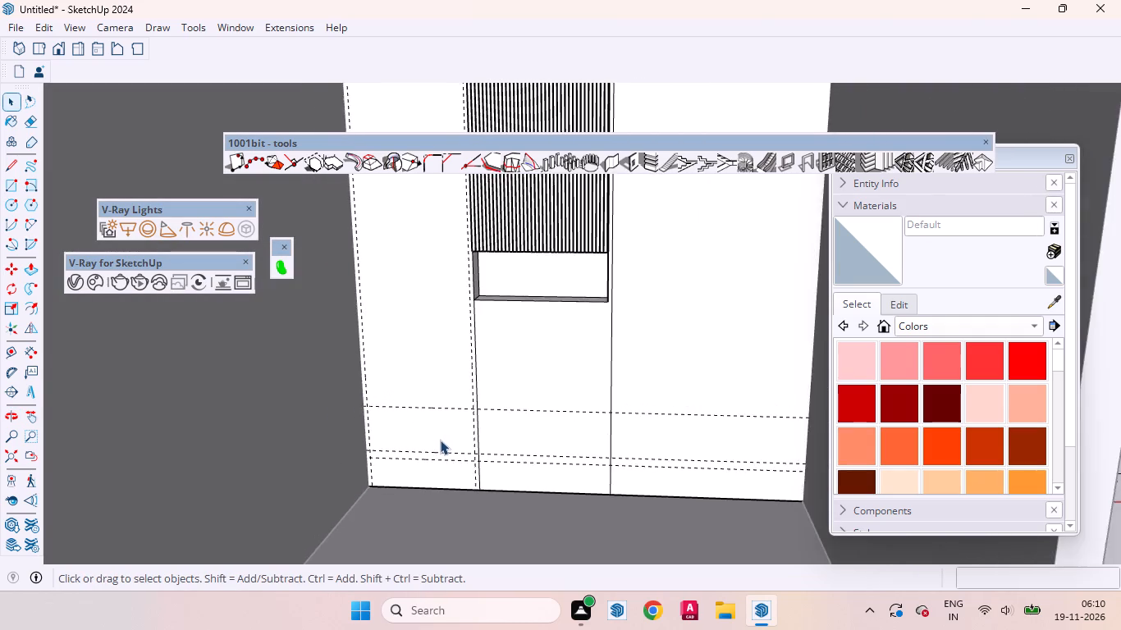
scroll(440, 440, down, 3)
scroll(437, 440, up, 1)
scroll(437, 441, down, 9)
right_click(664, 302)
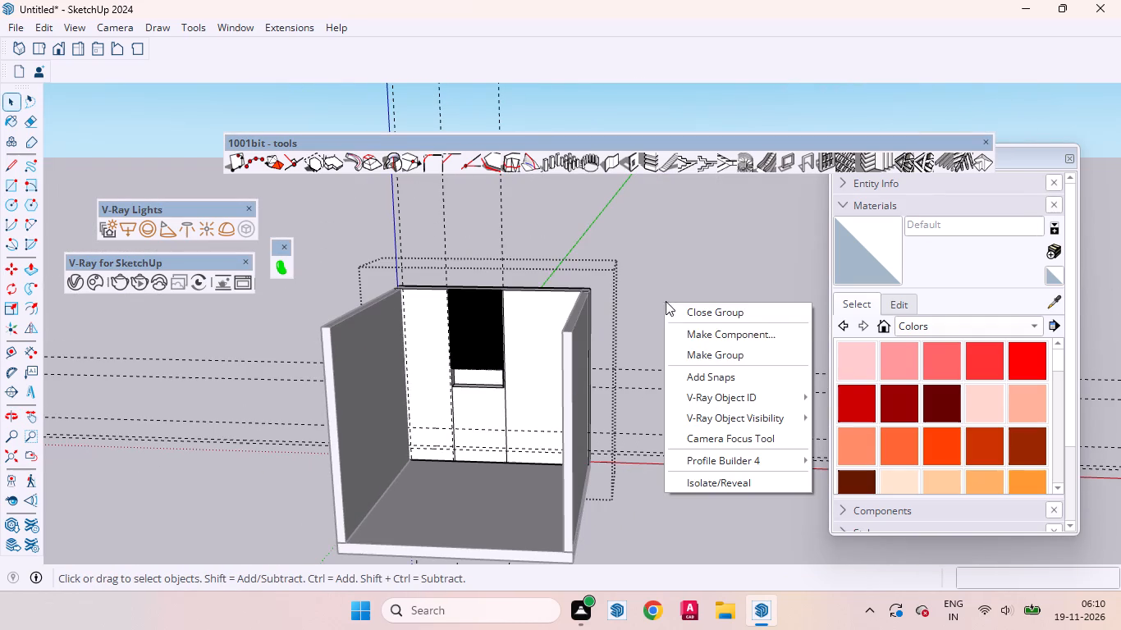
click(703, 351)
Draw a 2' 3 1/2" by 1' rectangle on the left panel, bounded by the upper two horizontal guides and the two vertical guides.
scroll(466, 455, up, 9)
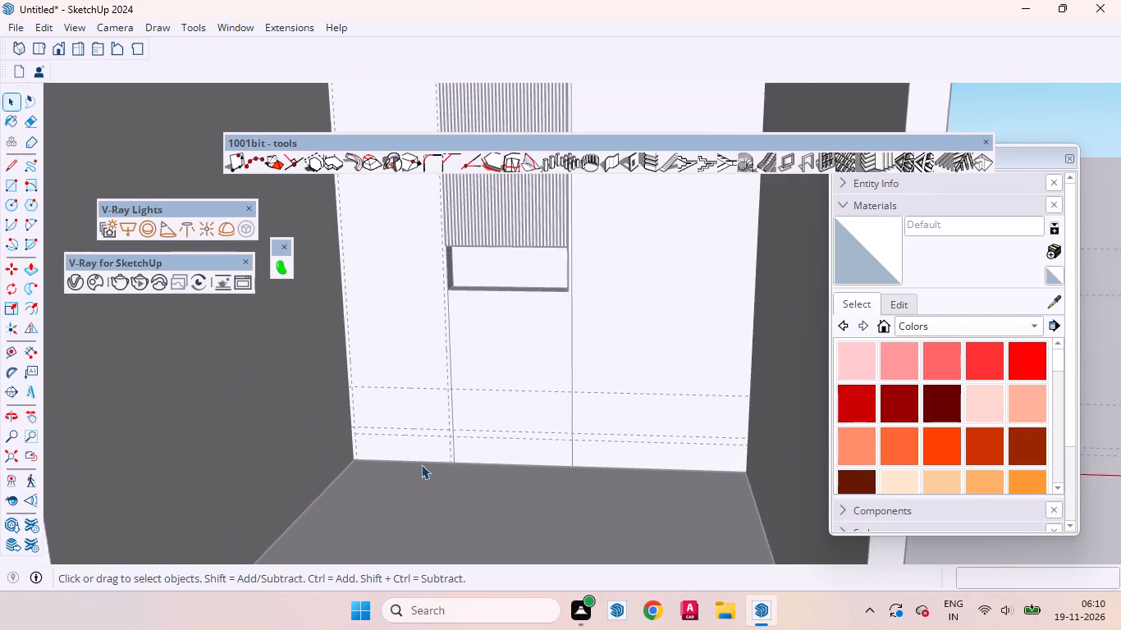
scroll(421, 464, up, 3)
click(14, 194)
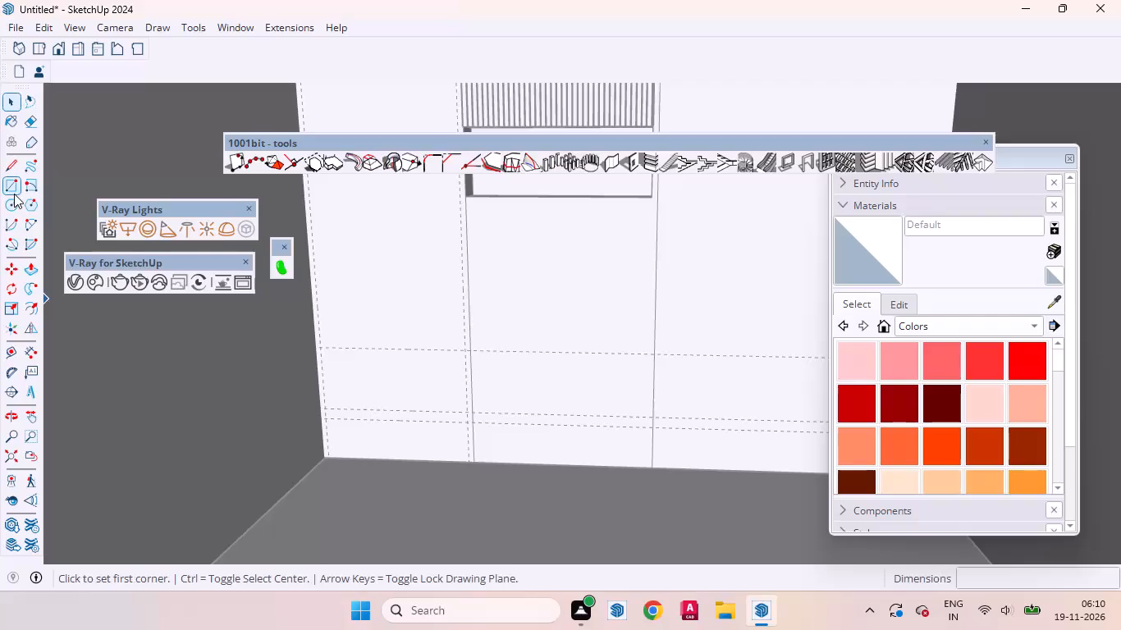
scroll(343, 404, up, 7)
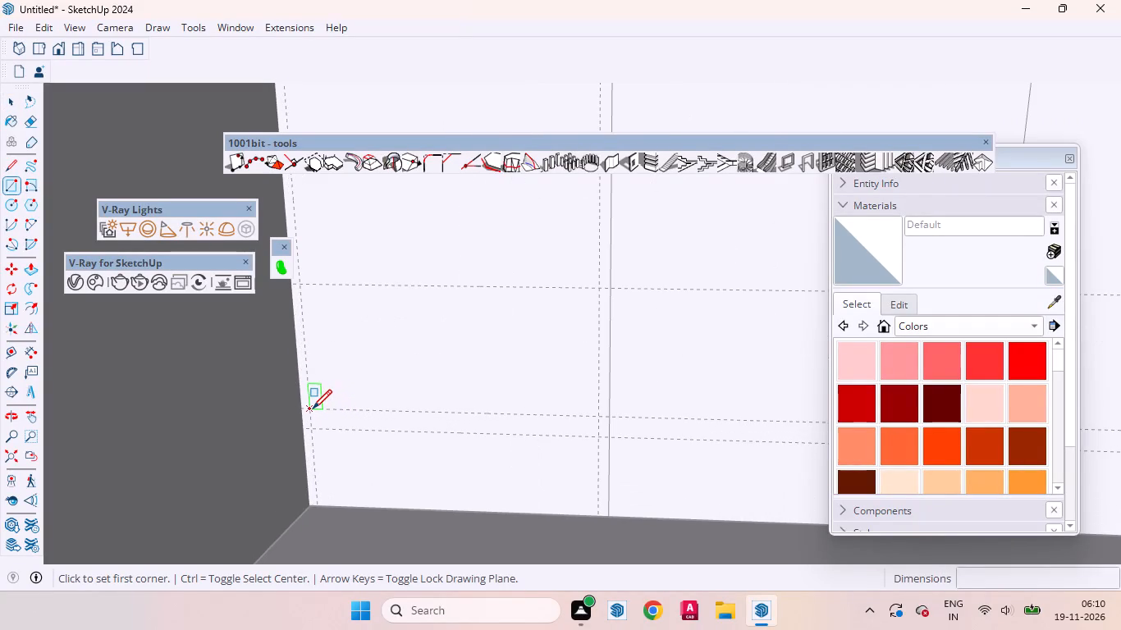
click(310, 409)
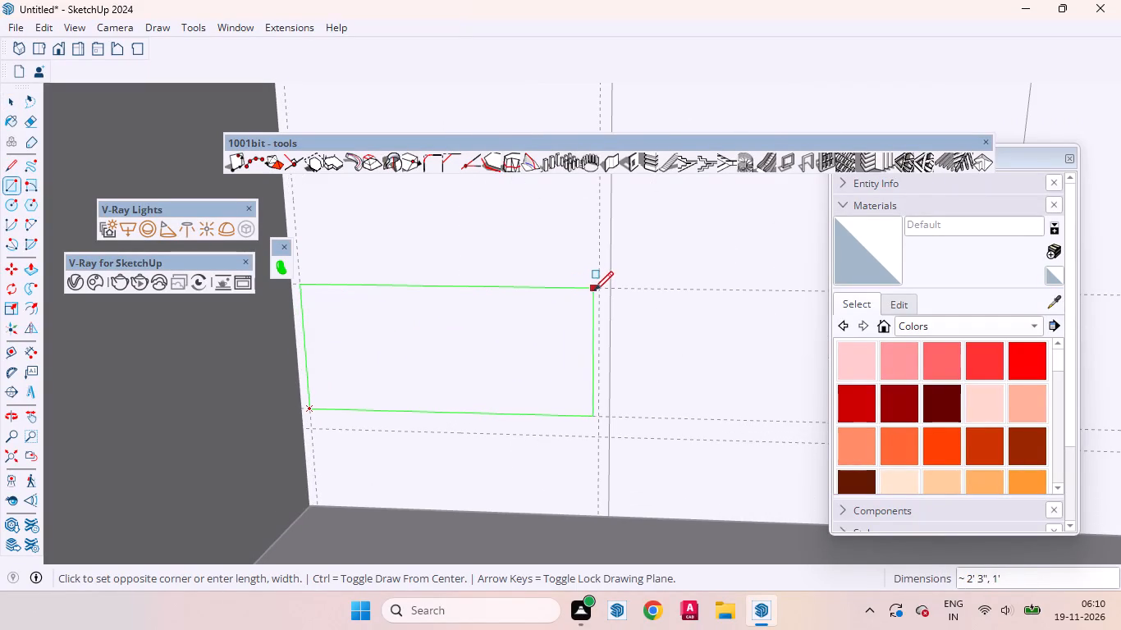
click(598, 289)
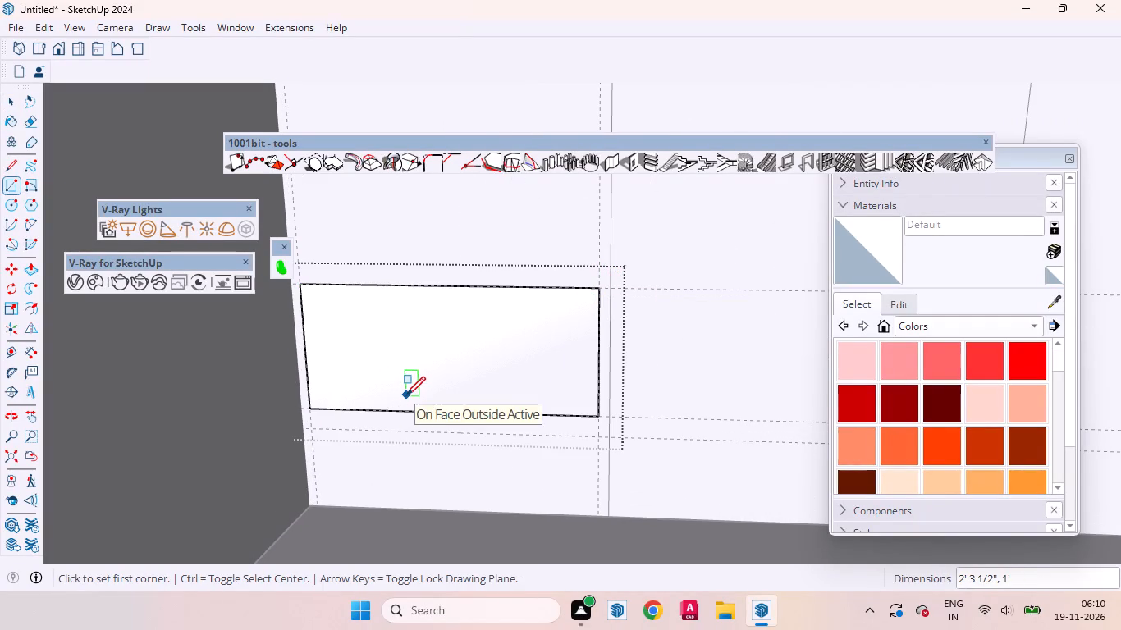
Push/Pull the rectangle 12" out from the back wall into a box.
key(space)
text(p)
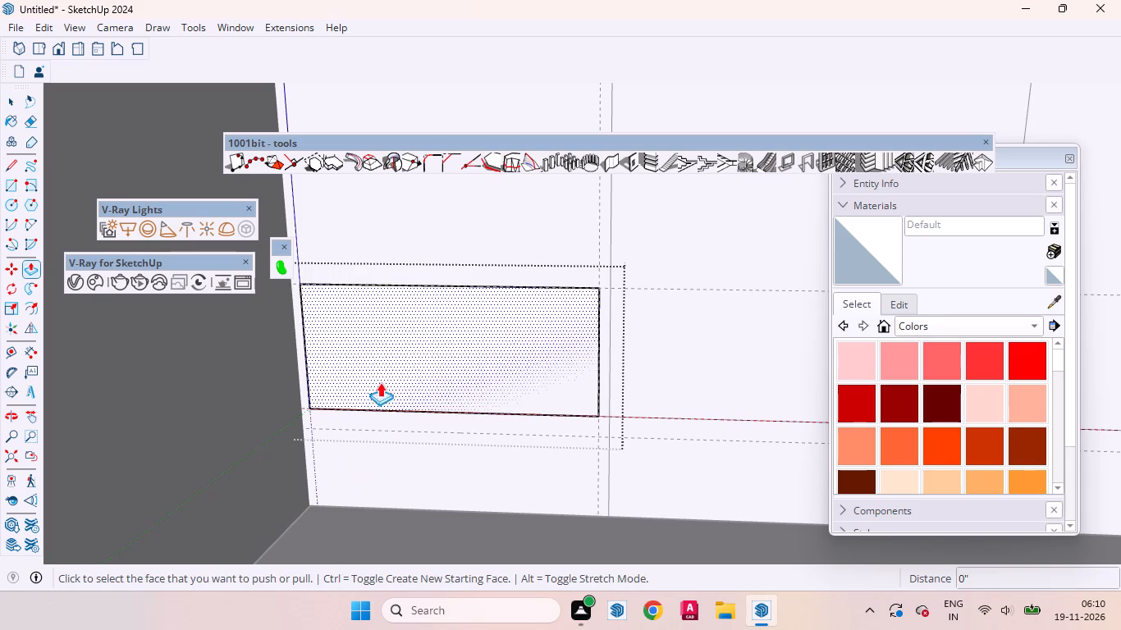
click(394, 377)
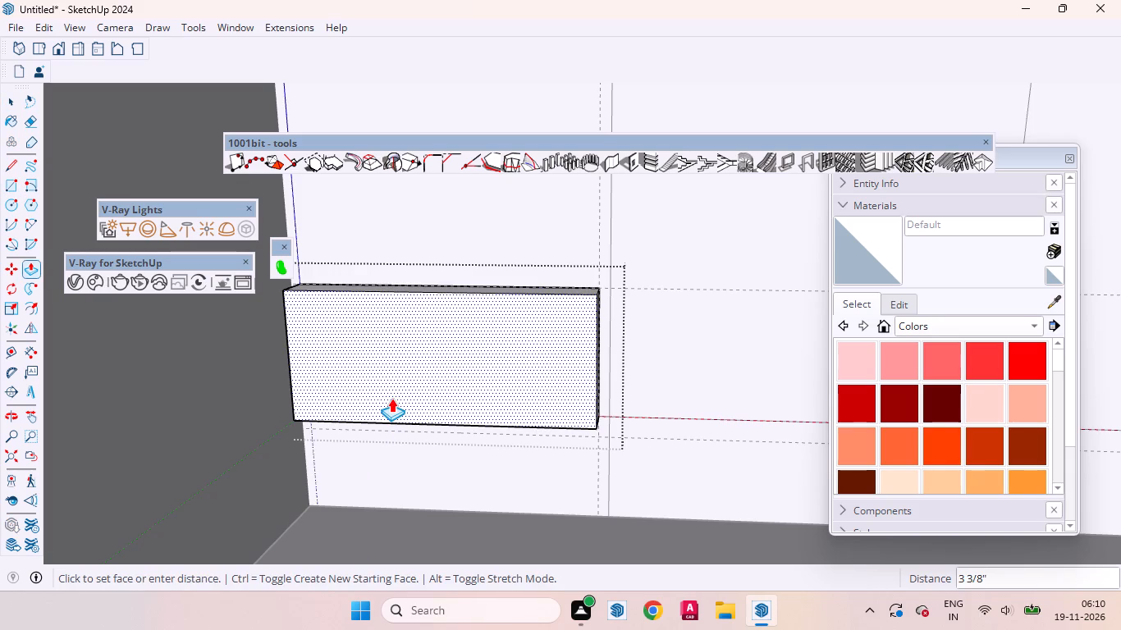
text(12)
key(Return)
key(space)
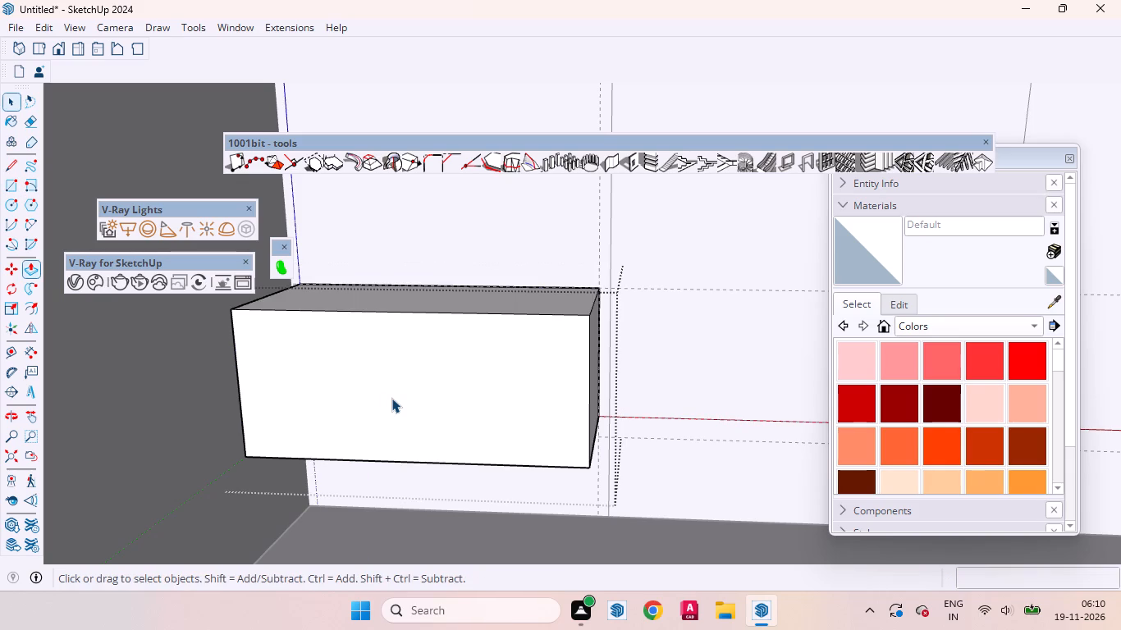
Push the box's front face 2" back toward the wall.
scroll(454, 329, down, 10)
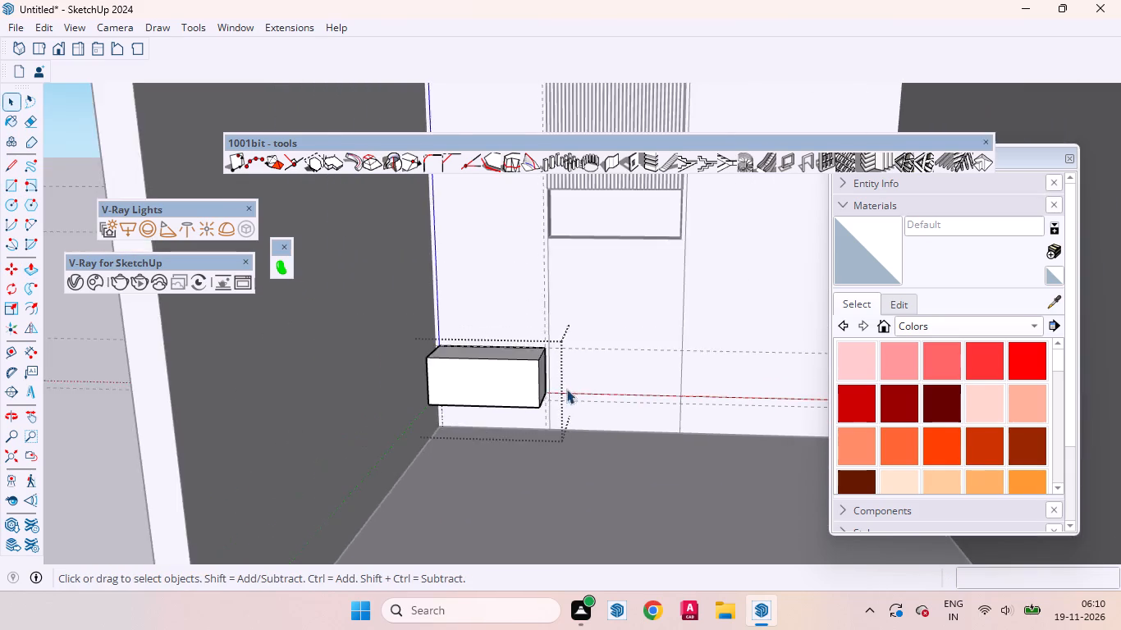
scroll(566, 389, down, 5)
middle_drag(570, 412, 602, 258)
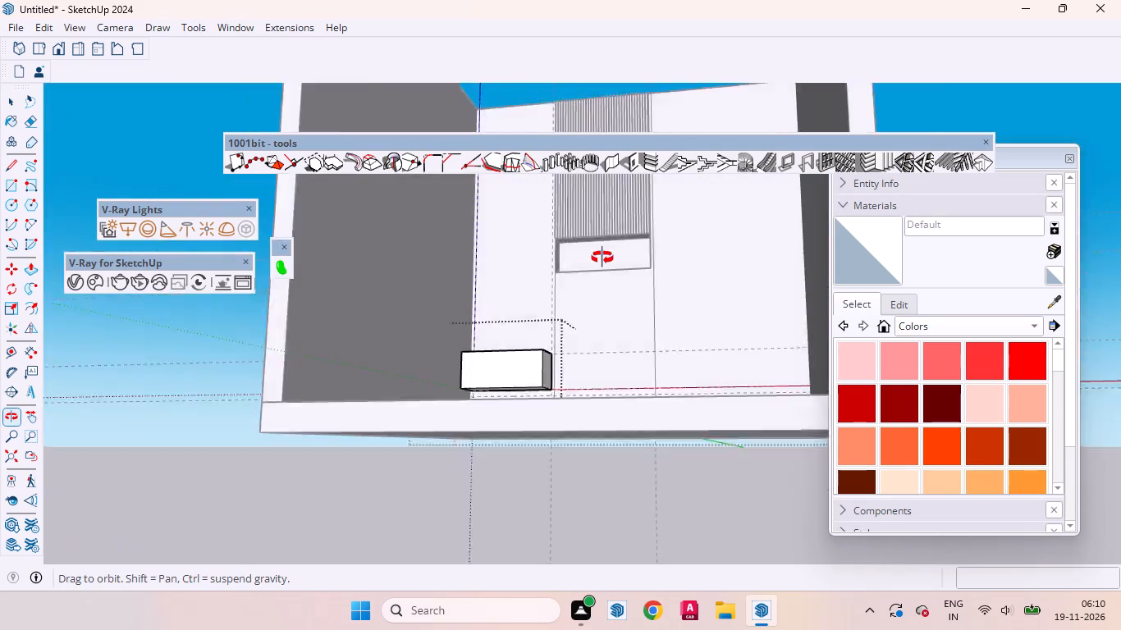
middle_drag(602, 258, 436, 629)
scroll(450, 349, up, 4)
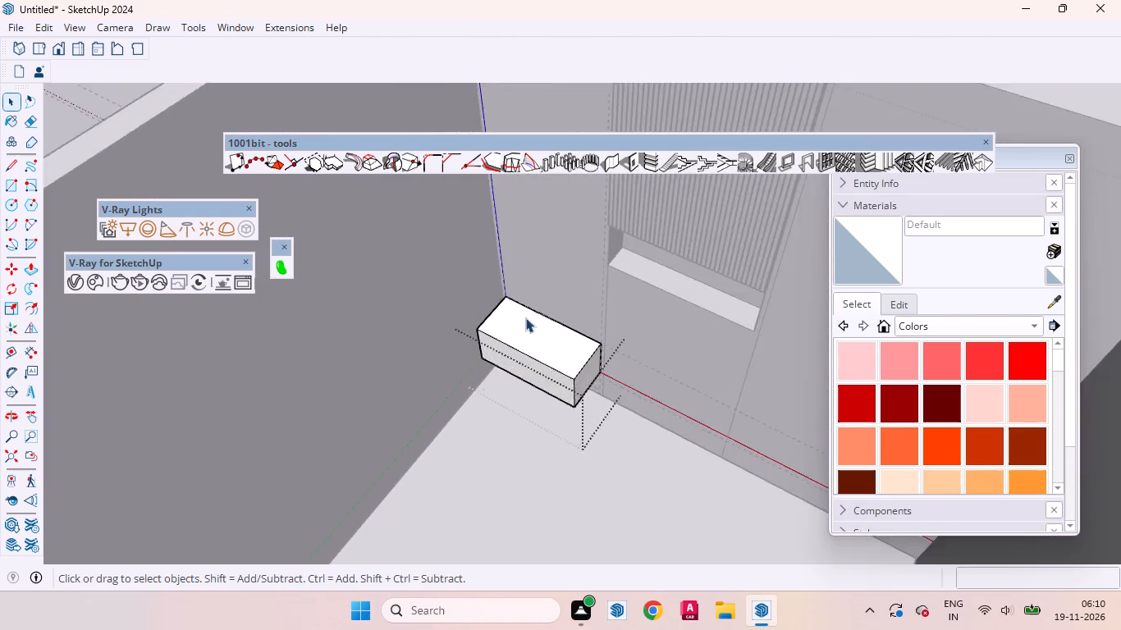
scroll(525, 317, up, 9)
middle_drag(634, 441, 513, 393)
scroll(478, 390, up, 6)
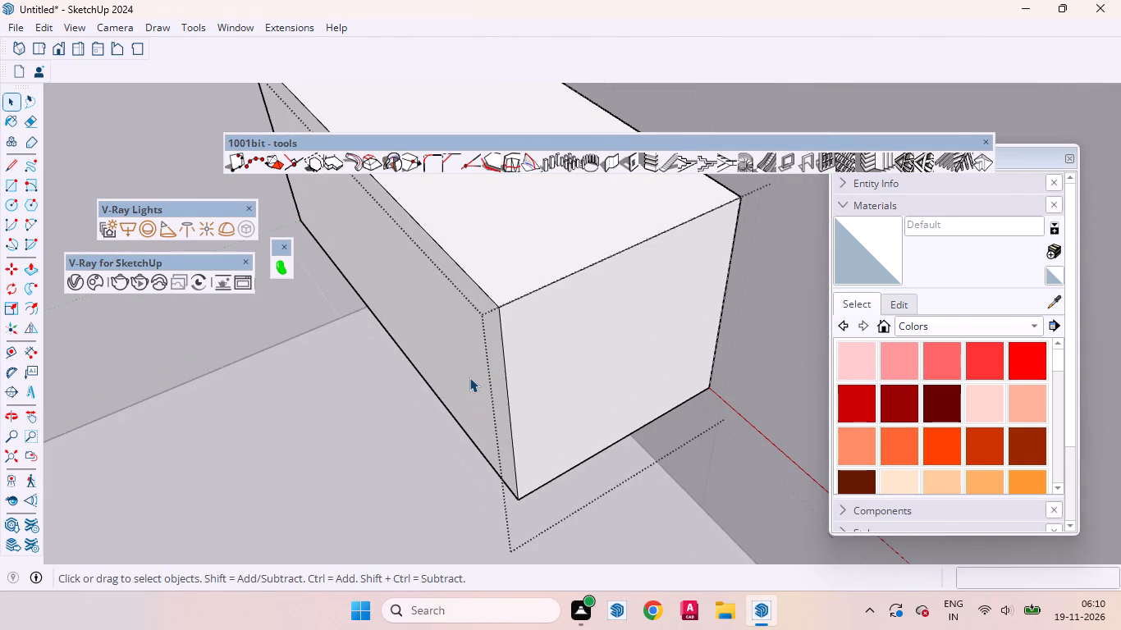
scroll(469, 377, up, 1)
click(470, 366)
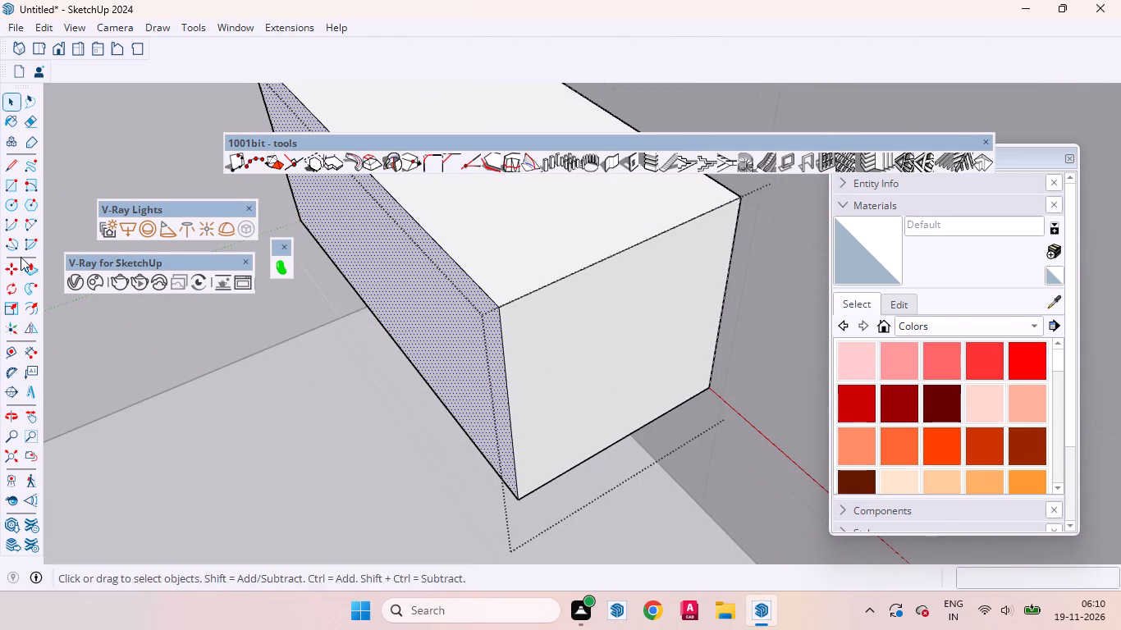
click(26, 262)
click(432, 336)
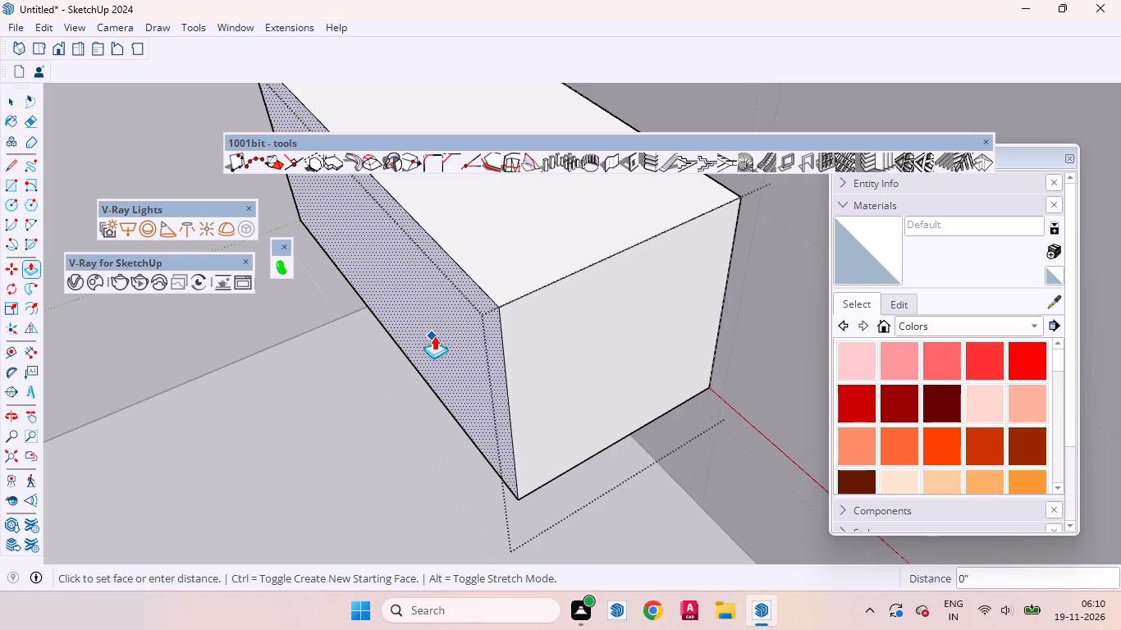
key(2)
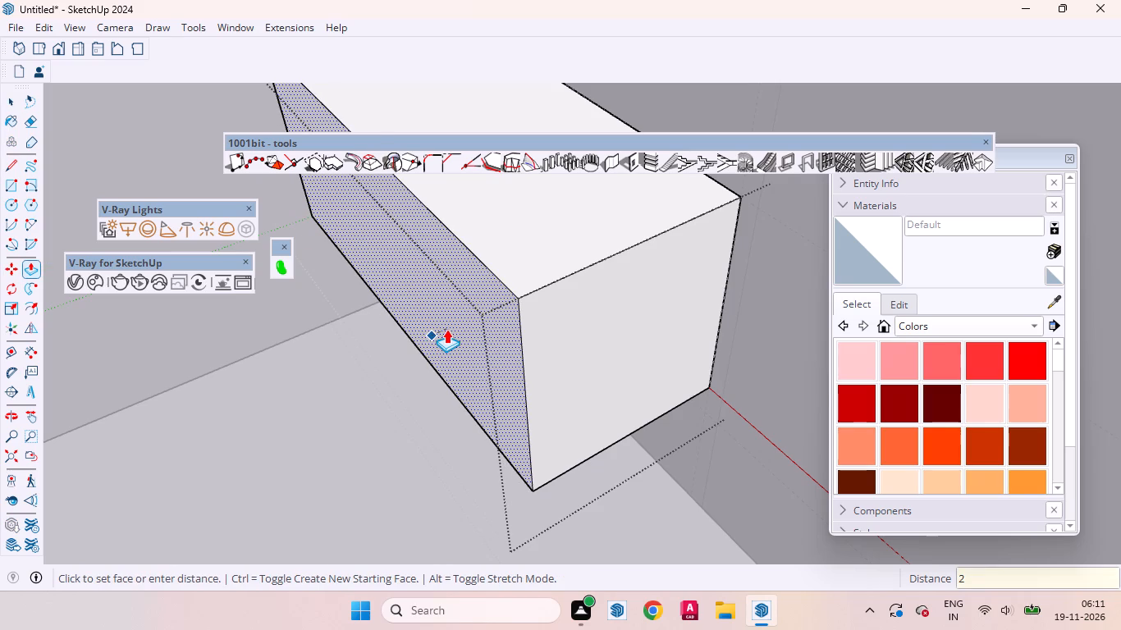
key(Return)
key(space)
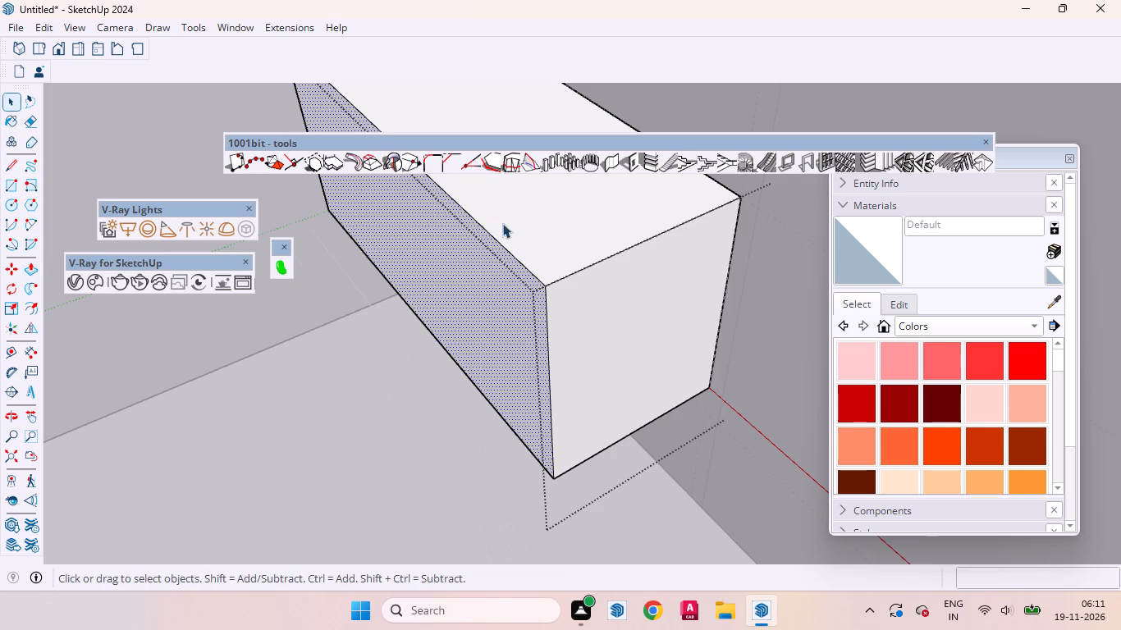
Check the box's depth along its top side edge with the Dimension tool, without placing a dimension.
scroll(528, 299, down, 8)
middle_drag(450, 358, 449, 521)
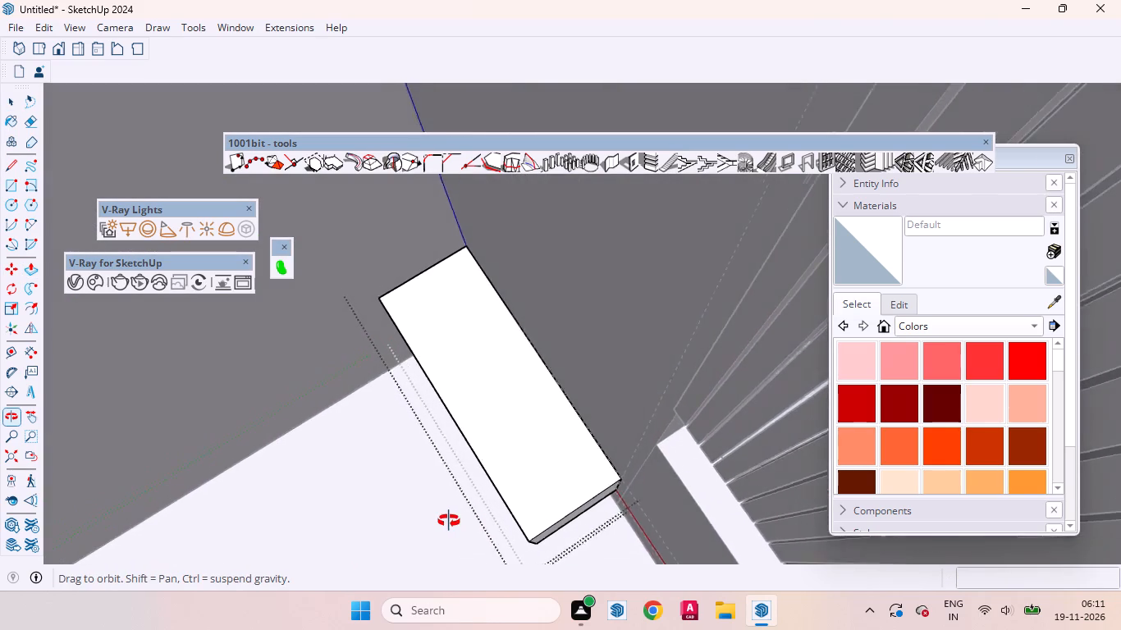
middle_drag(449, 521, 452, 515)
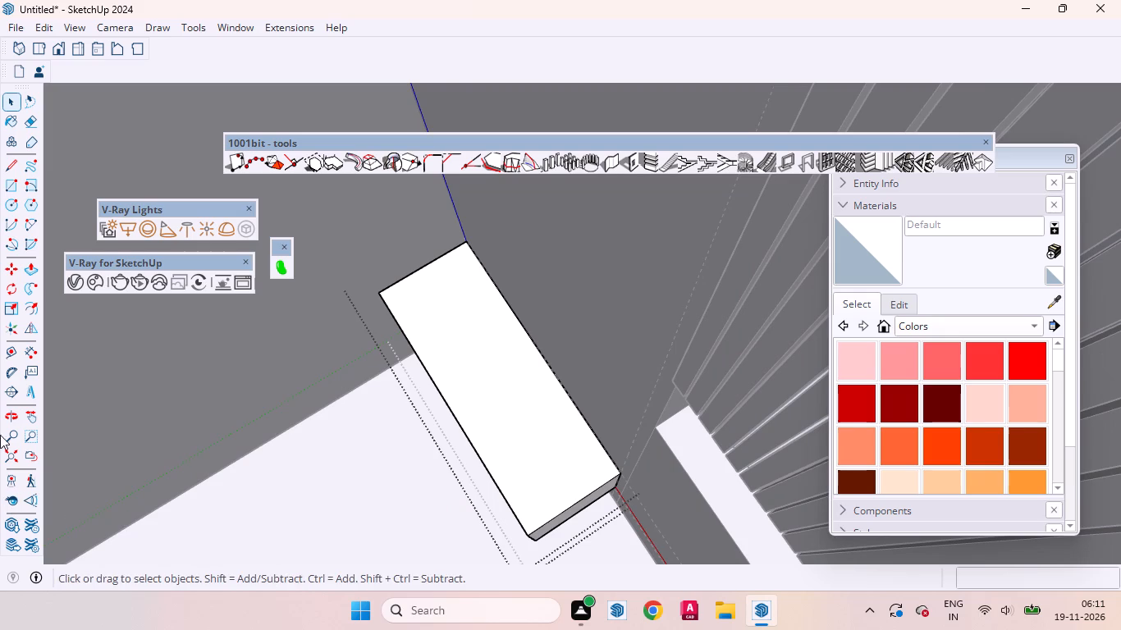
click(7, 349)
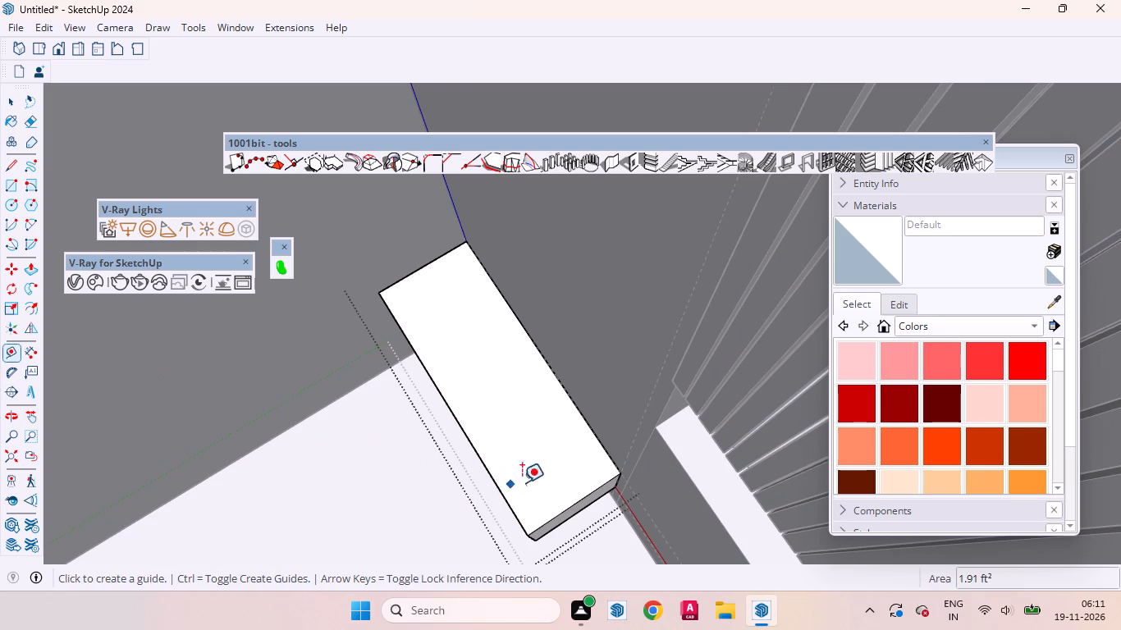
click(32, 349)
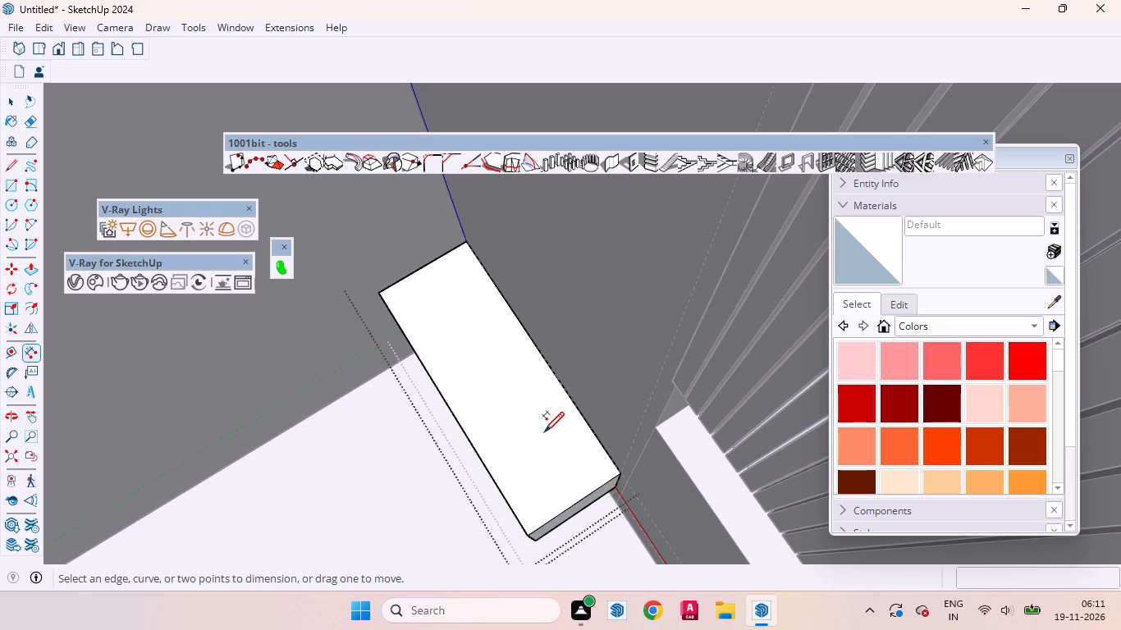
click(620, 475)
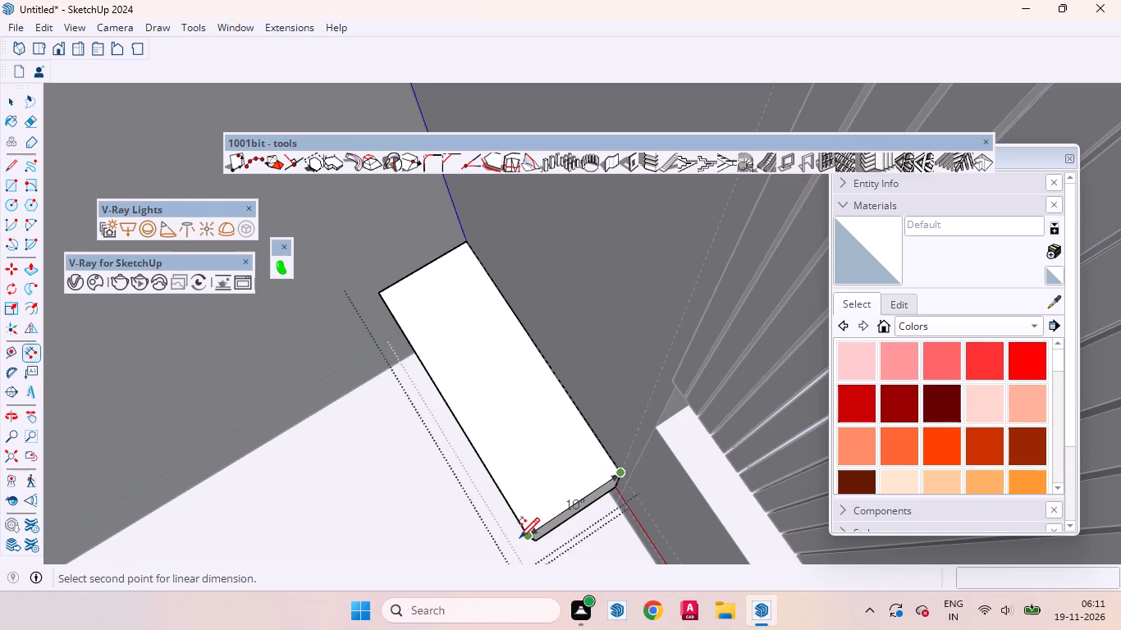
key(space)
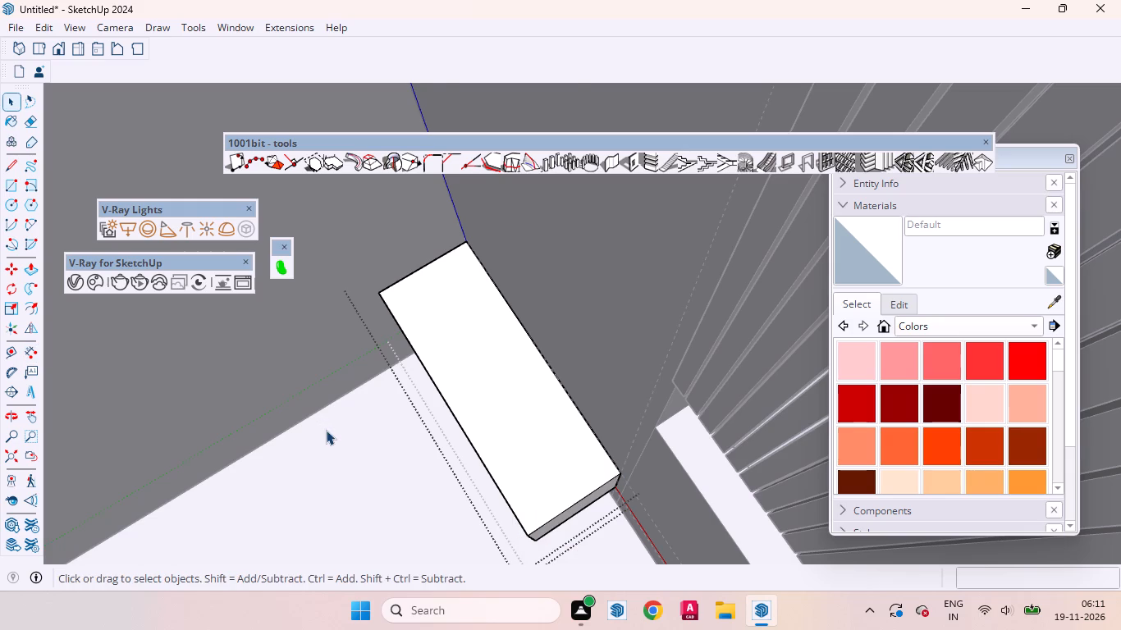
Draw a 2' 3 1/2" horizontal line across the box's front face, a short distance below its top edge.
scroll(336, 437, down, 3)
middle_drag(342, 463, 629, 200)
scroll(609, 298, up, 3)
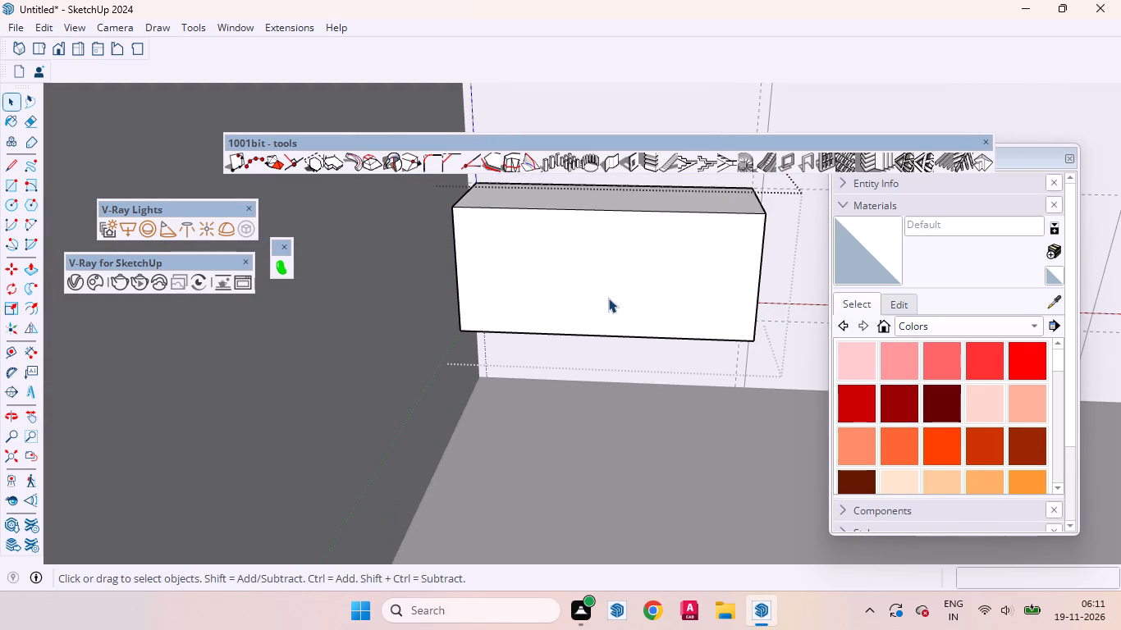
click(608, 298)
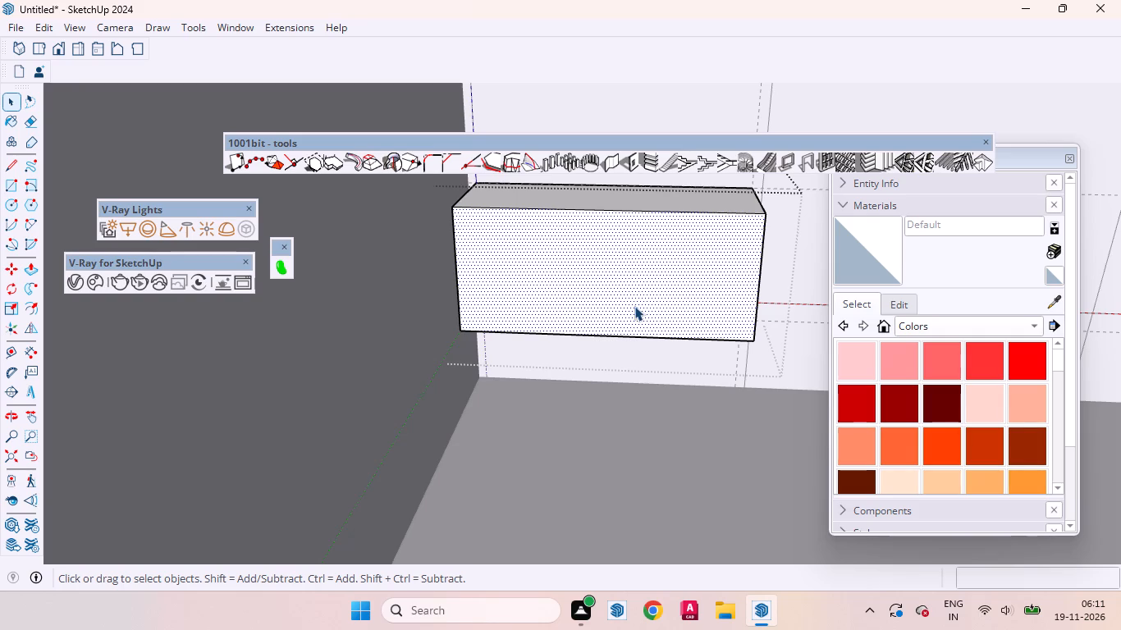
scroll(606, 308, up, 1)
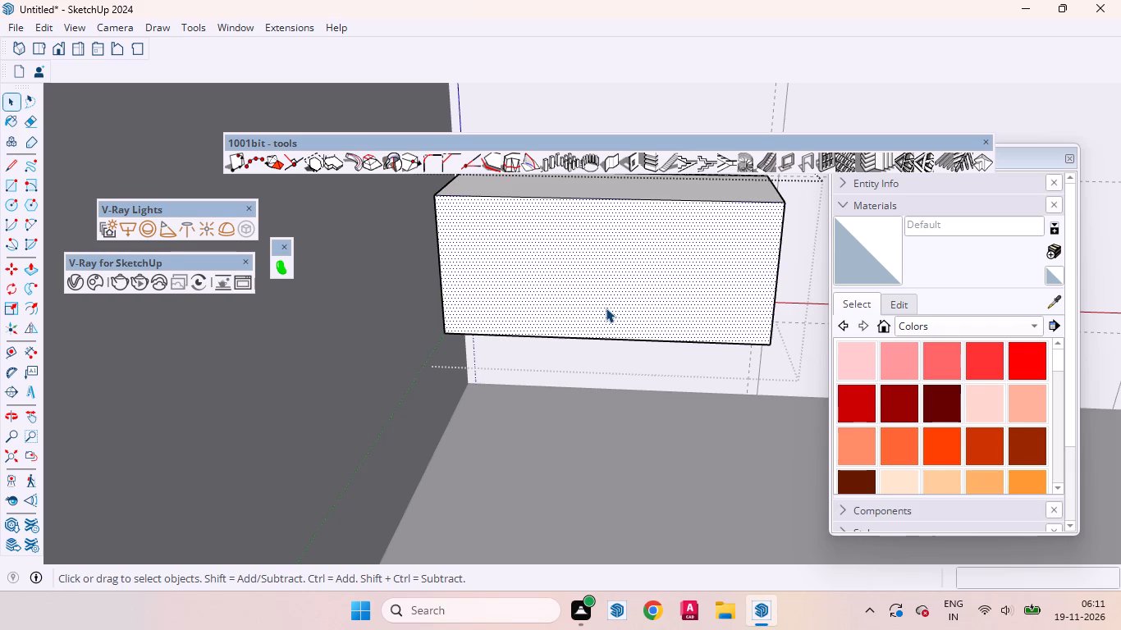
key(l)
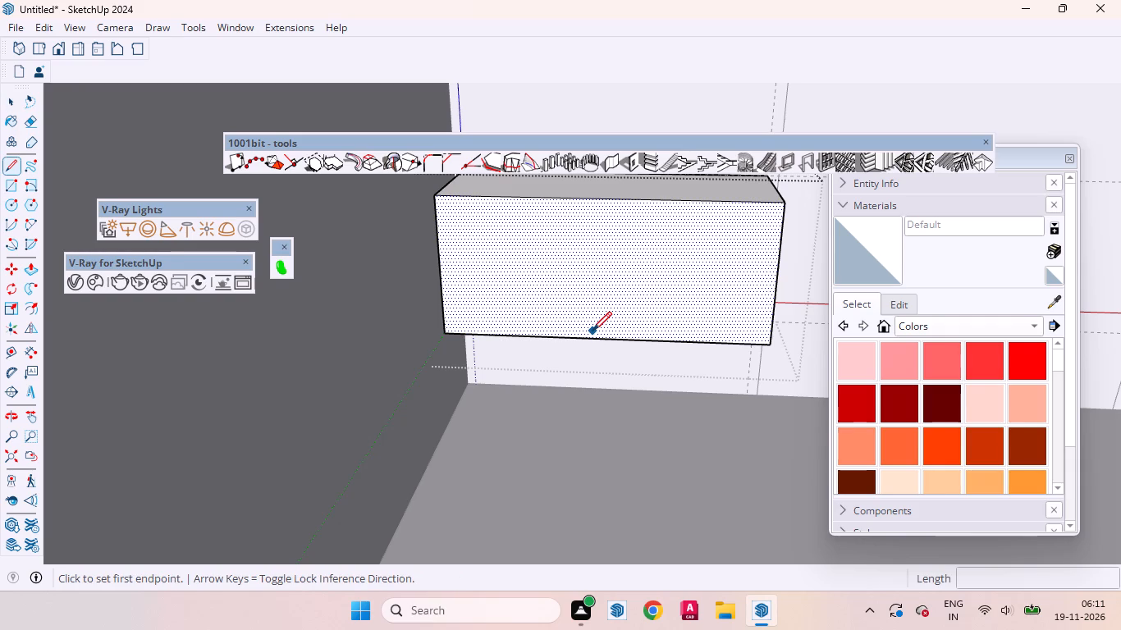
click(442, 223)
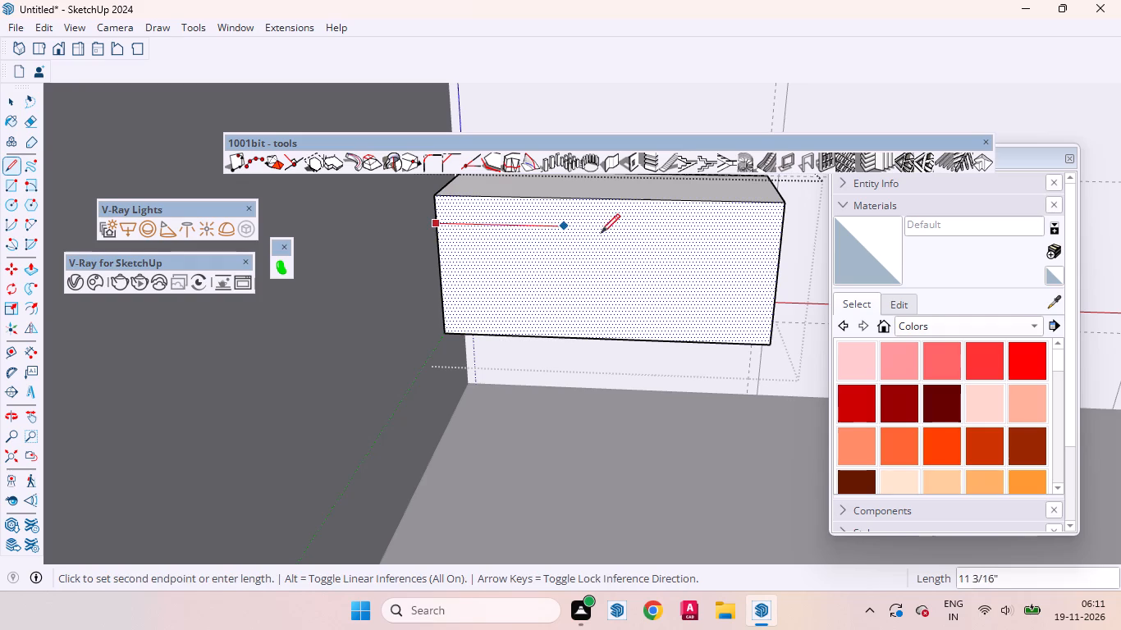
click(778, 232)
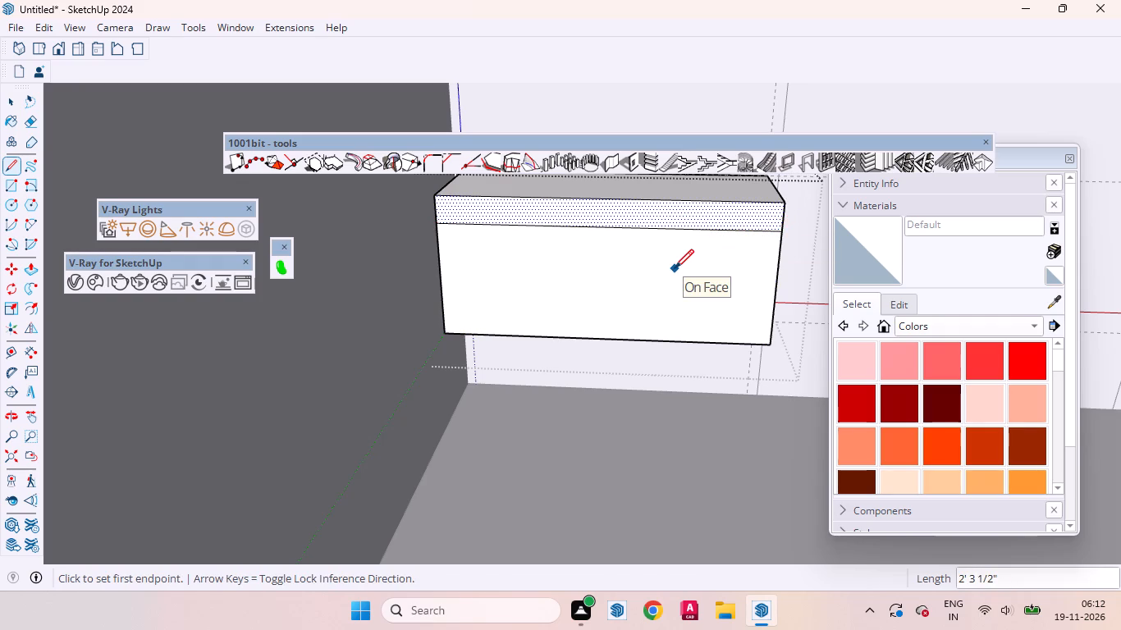
key(m)
key(space)
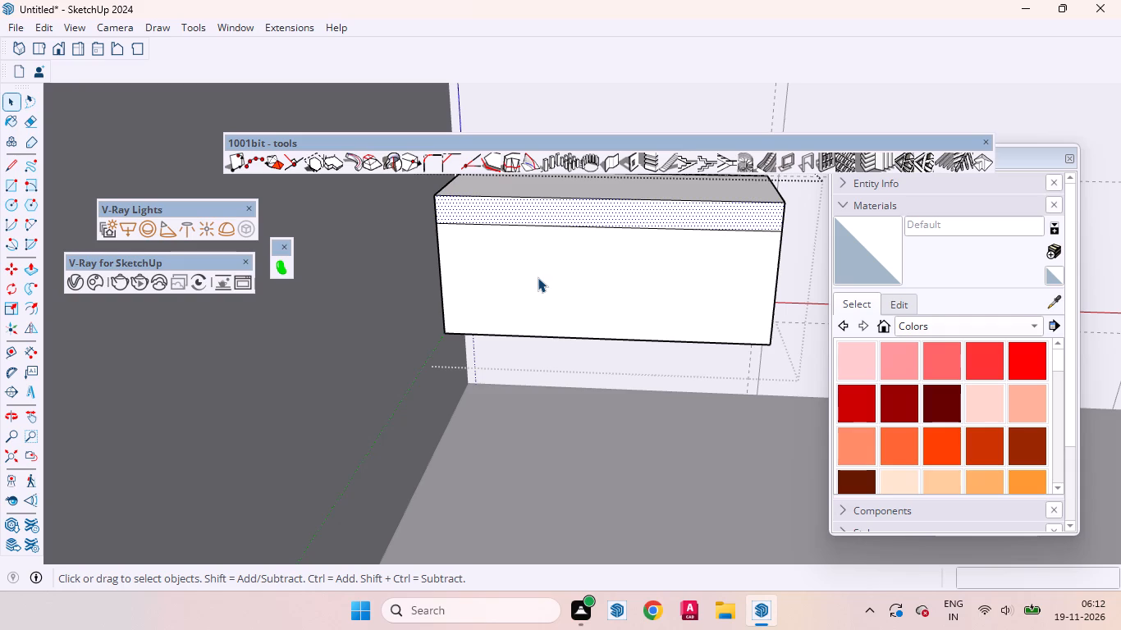
Copy the horizontal line on the box's front face 3 mm straight up to form a thin strip.
scroll(580, 285, up, 1)
middle_drag(583, 285, 483, 253)
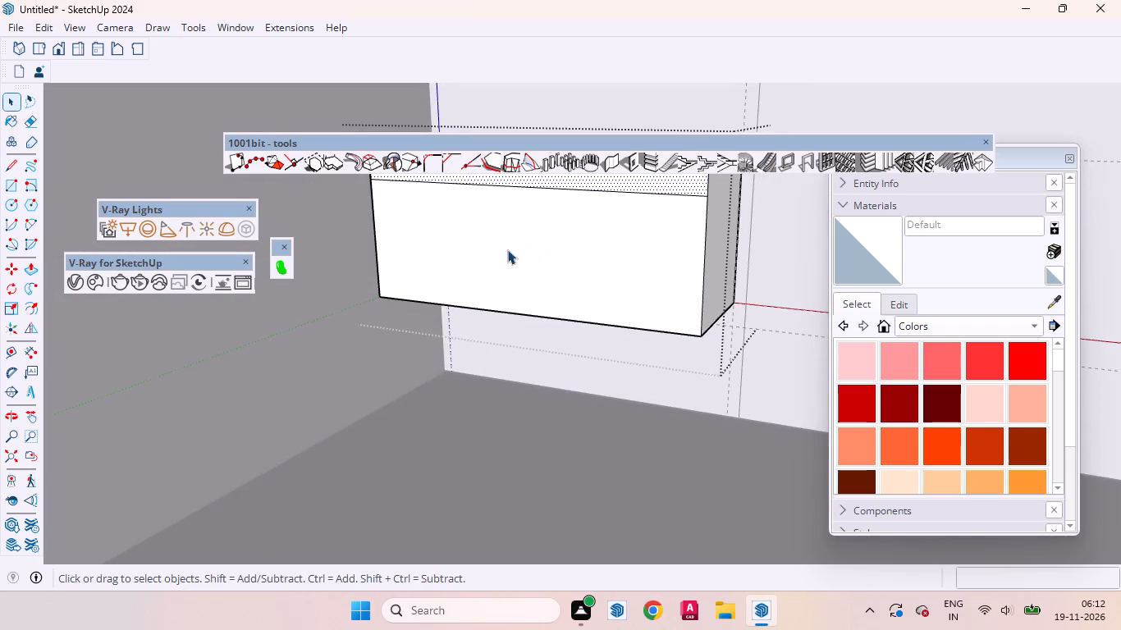
click(621, 191)
scroll(639, 310, down, 2)
scroll(586, 206, up, 3)
scroll(615, 317, down, 2)
scroll(603, 284, up, 3)
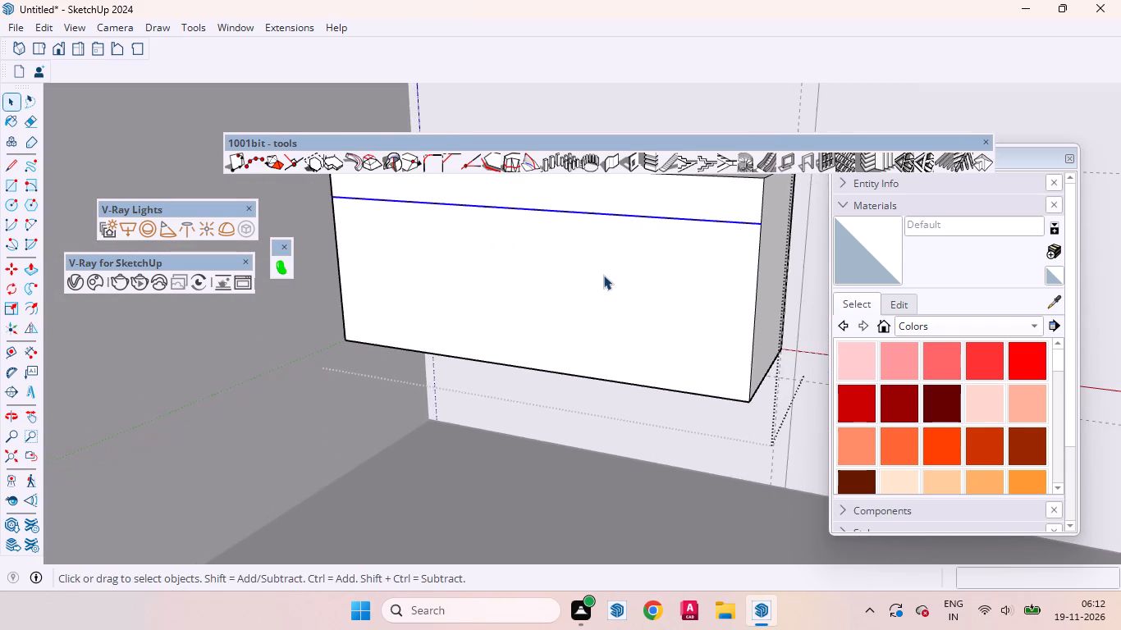
scroll(589, 261, up, 3)
key(m)
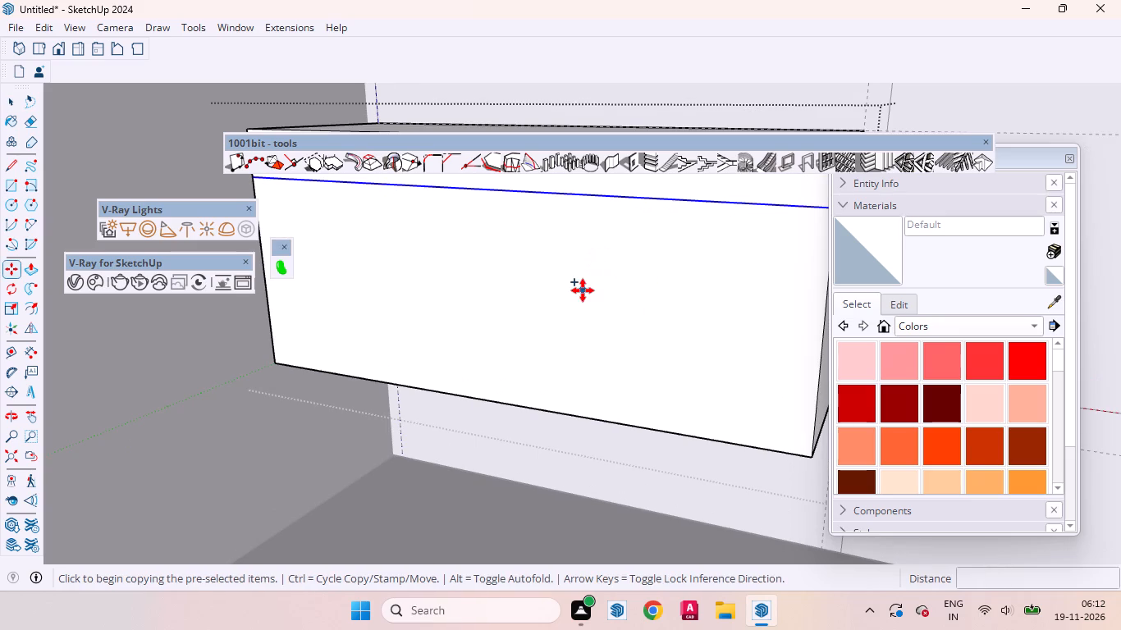
click(585, 294)
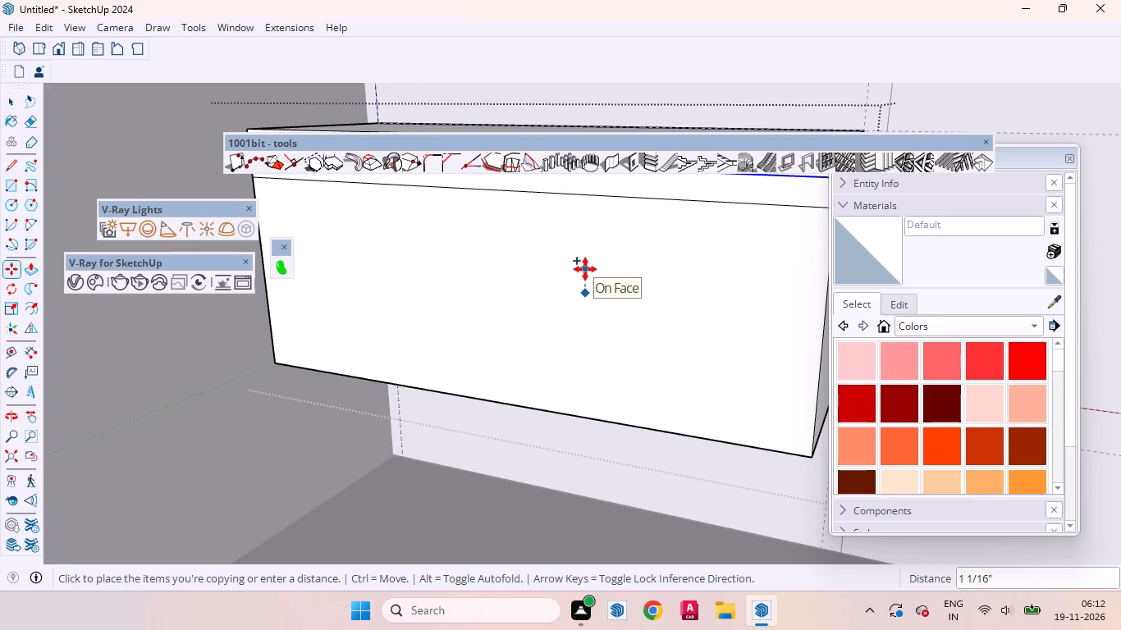
key(Up)
key(3)
text(mm)
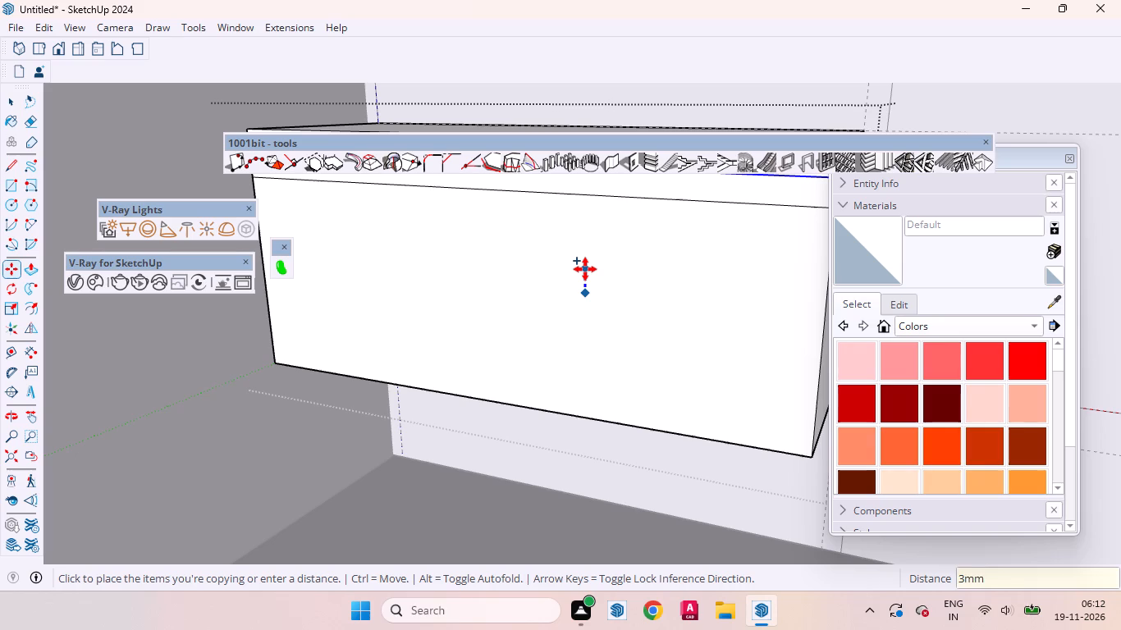
key(Return)
key(space)
Push the thin strip between the two lines 18 mm into the box to cut a groove.
click(578, 269)
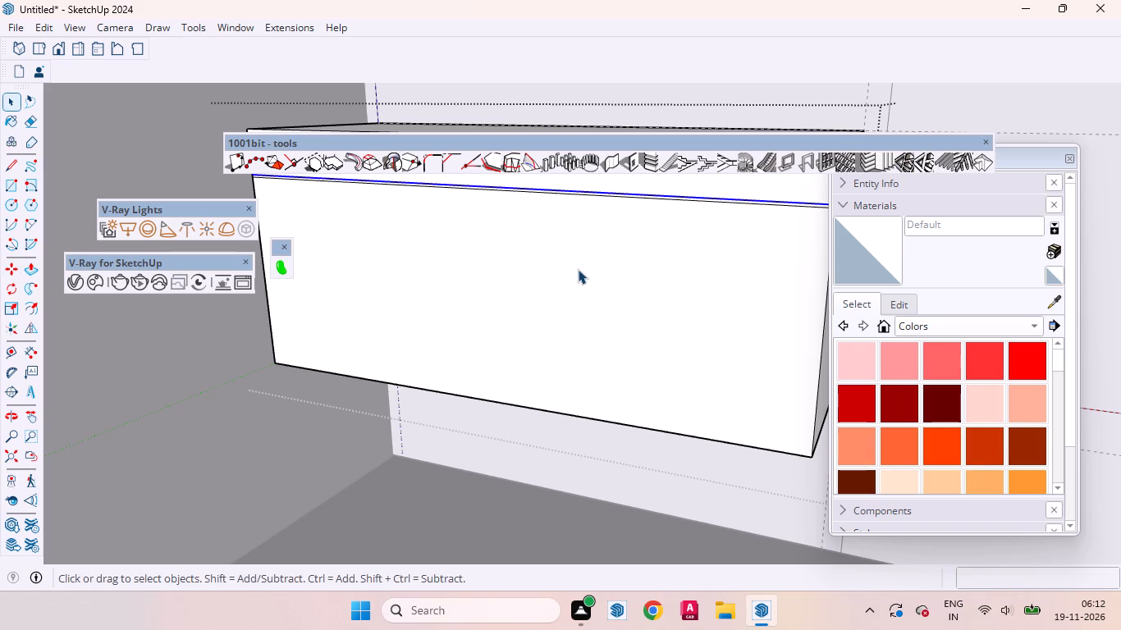
scroll(540, 193, up, 17)
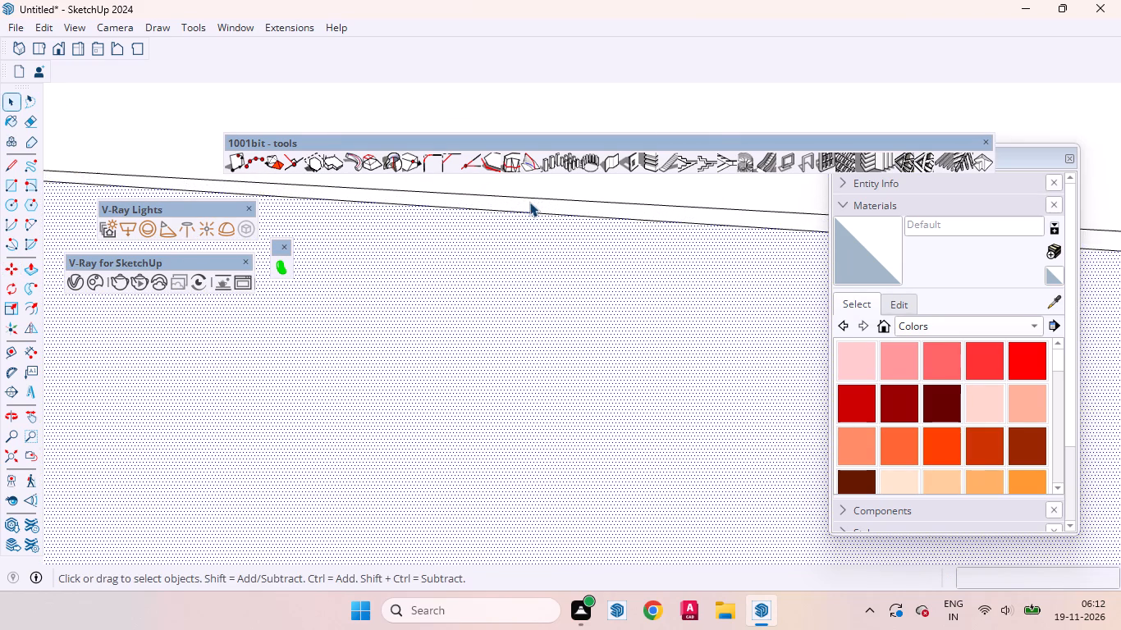
click(529, 202)
key(p)
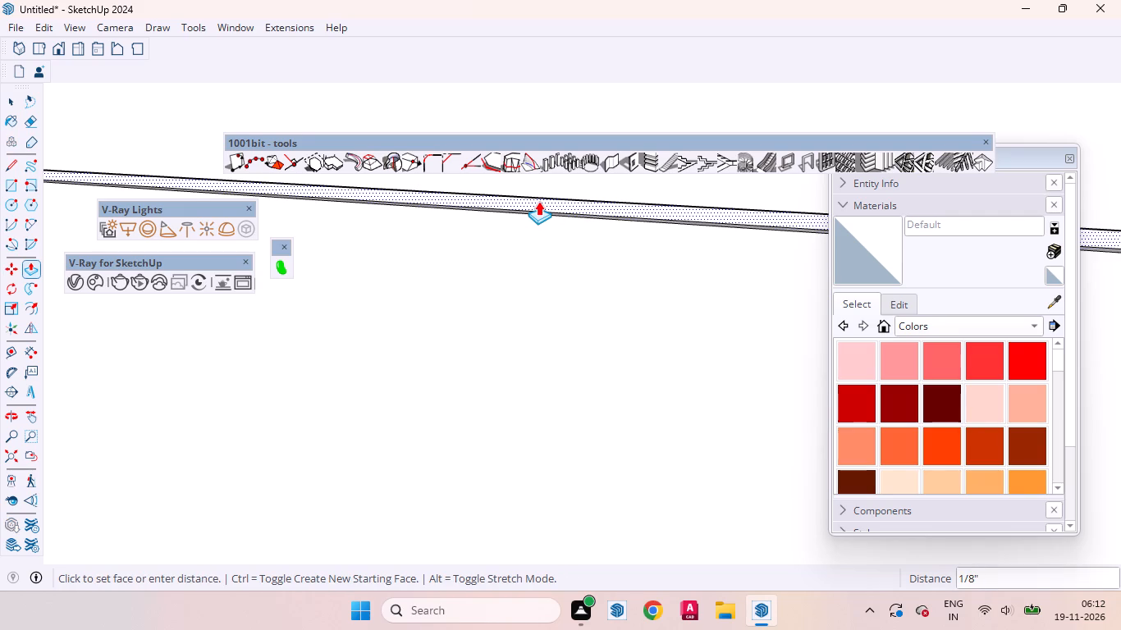
key(1)
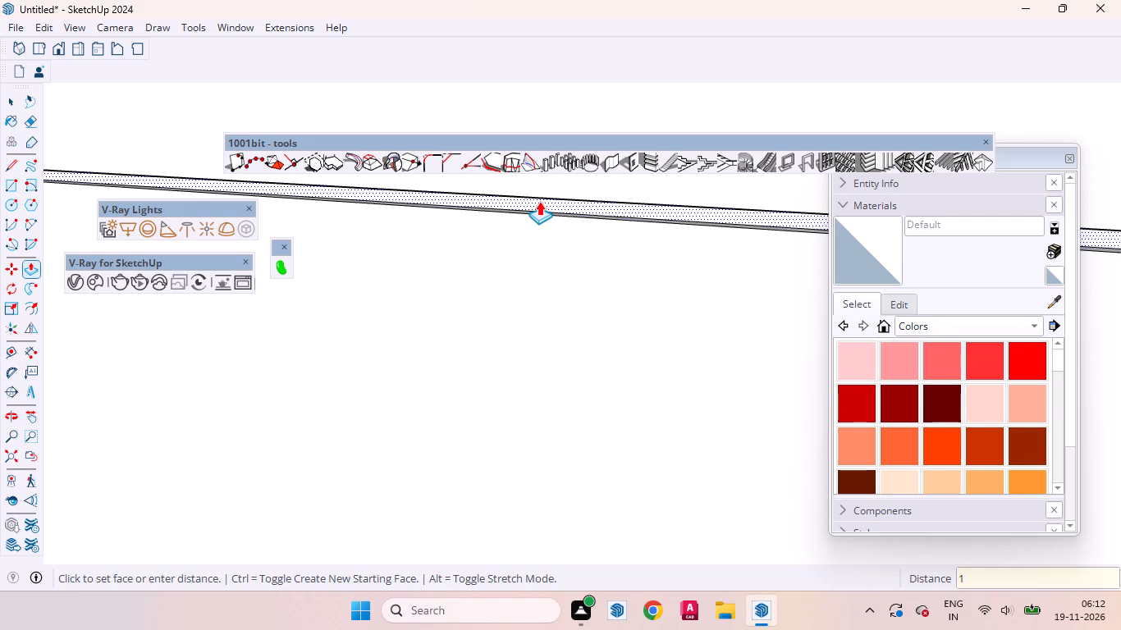
text(8mm)
key(Return)
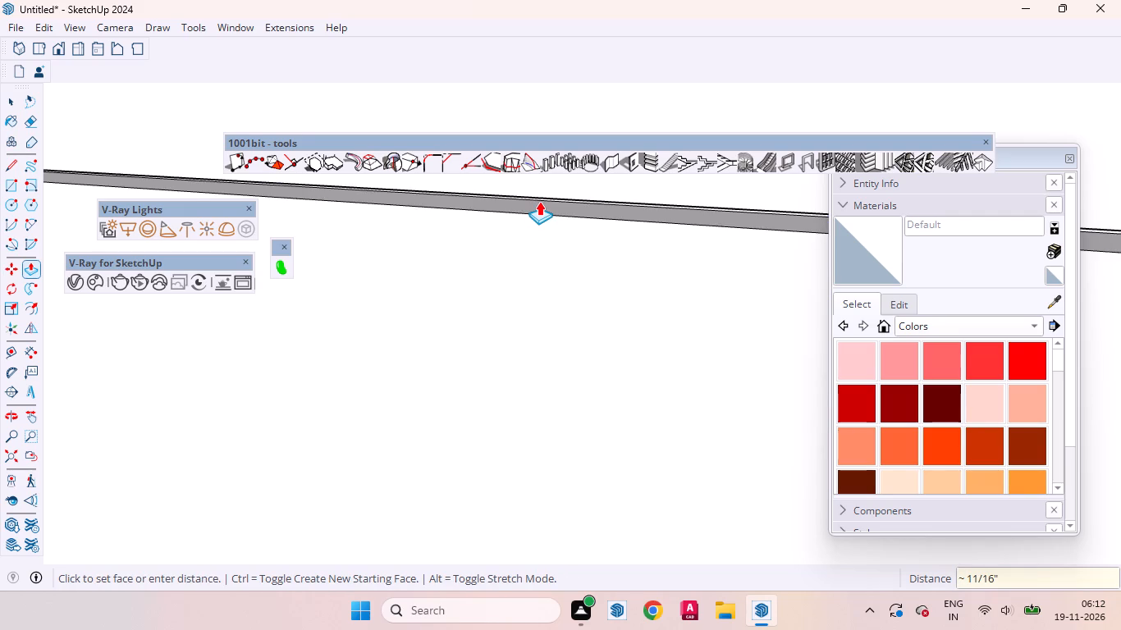
key(space)
Push the box's front face below the groove 12 mm inward.
scroll(523, 258, down, 5)
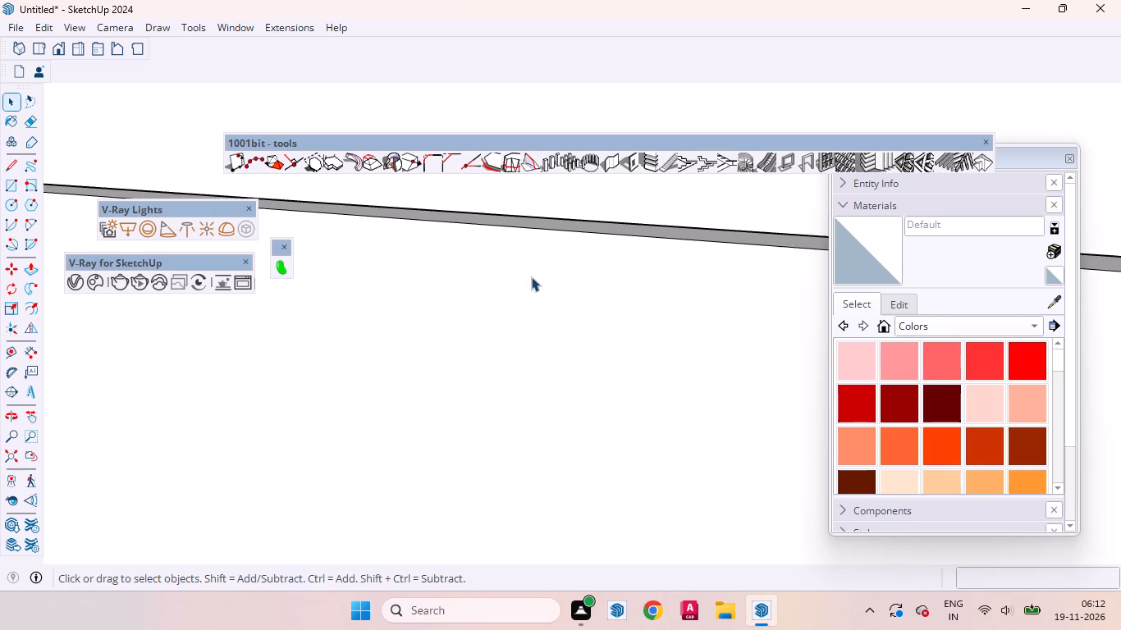
scroll(531, 276, down, 15)
middle_drag(558, 326, 432, 316)
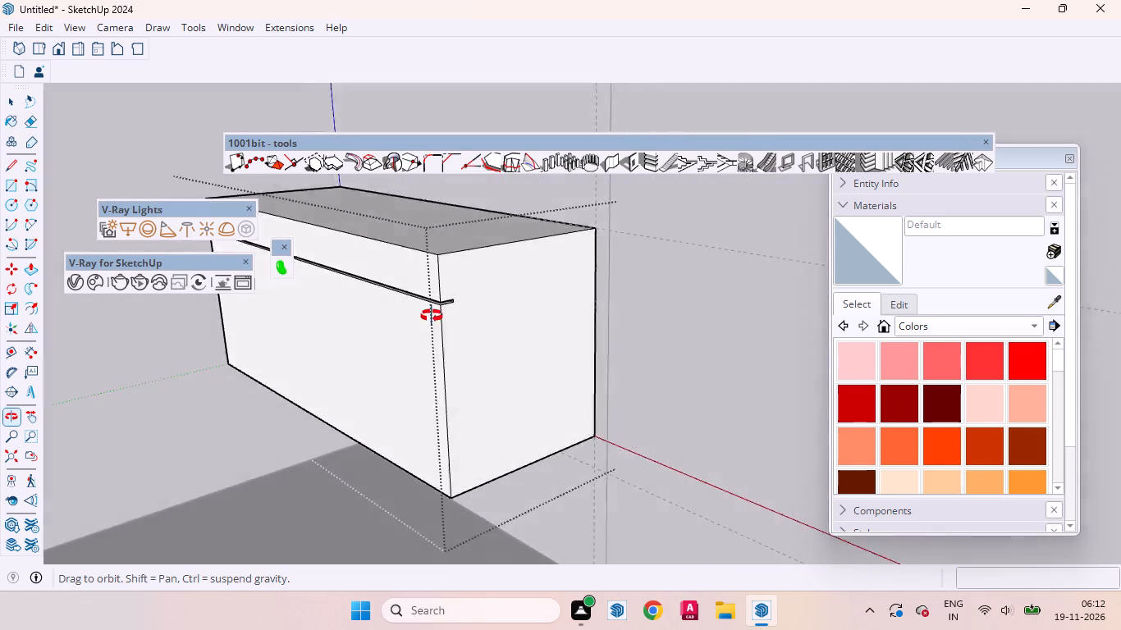
middle_drag(432, 316, 483, 321)
click(419, 326)
scroll(419, 326, up, 5)
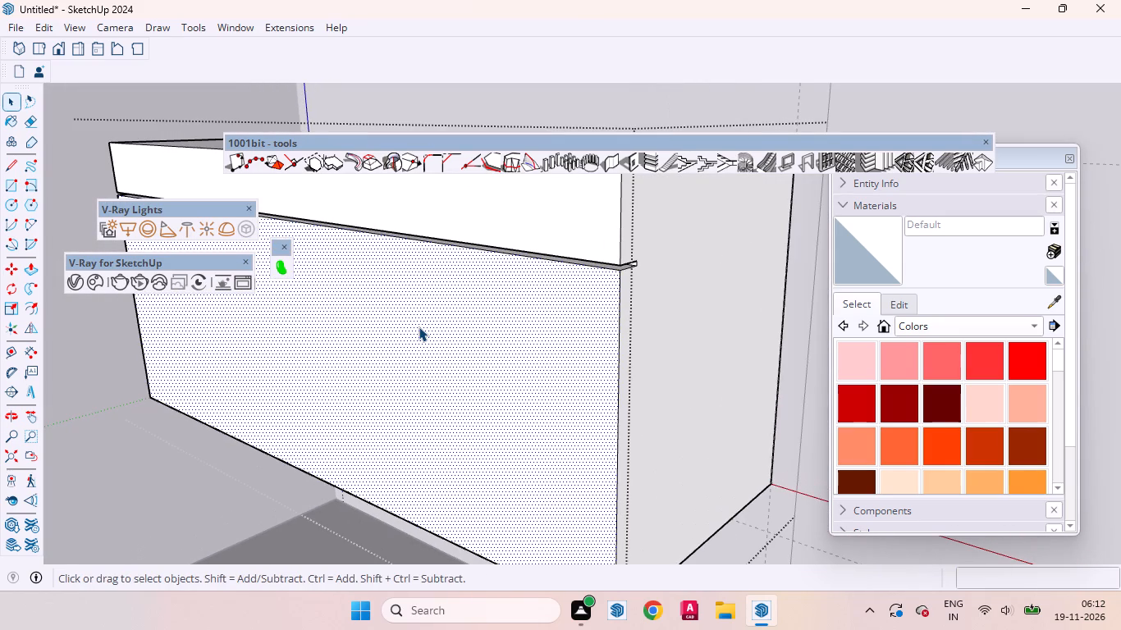
key(p)
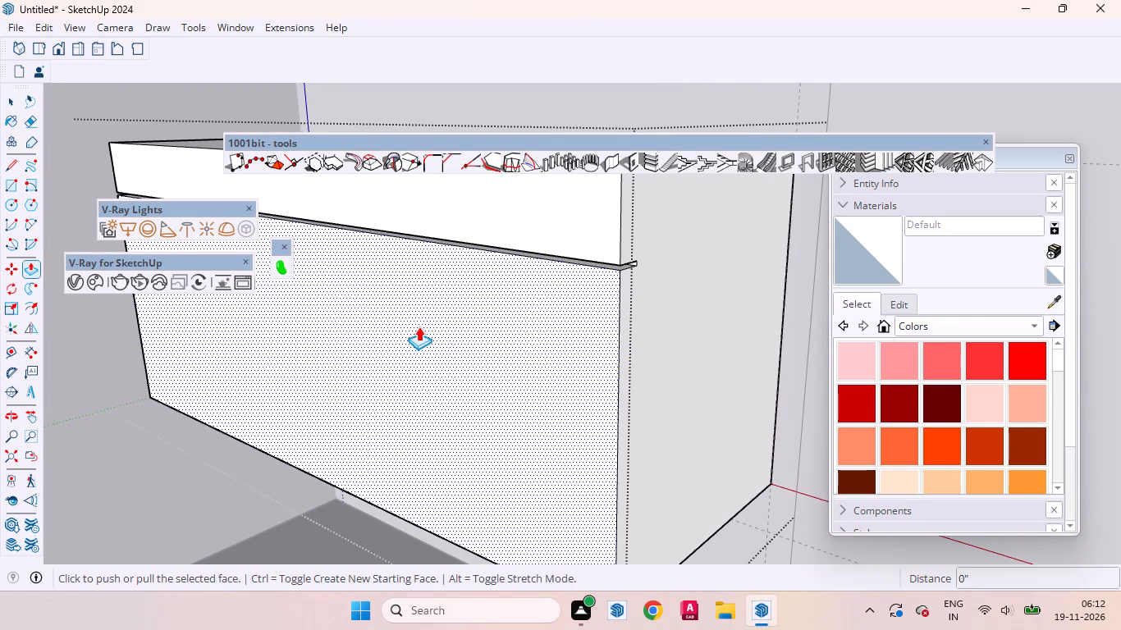
click(419, 326)
text(12)
text(mm)
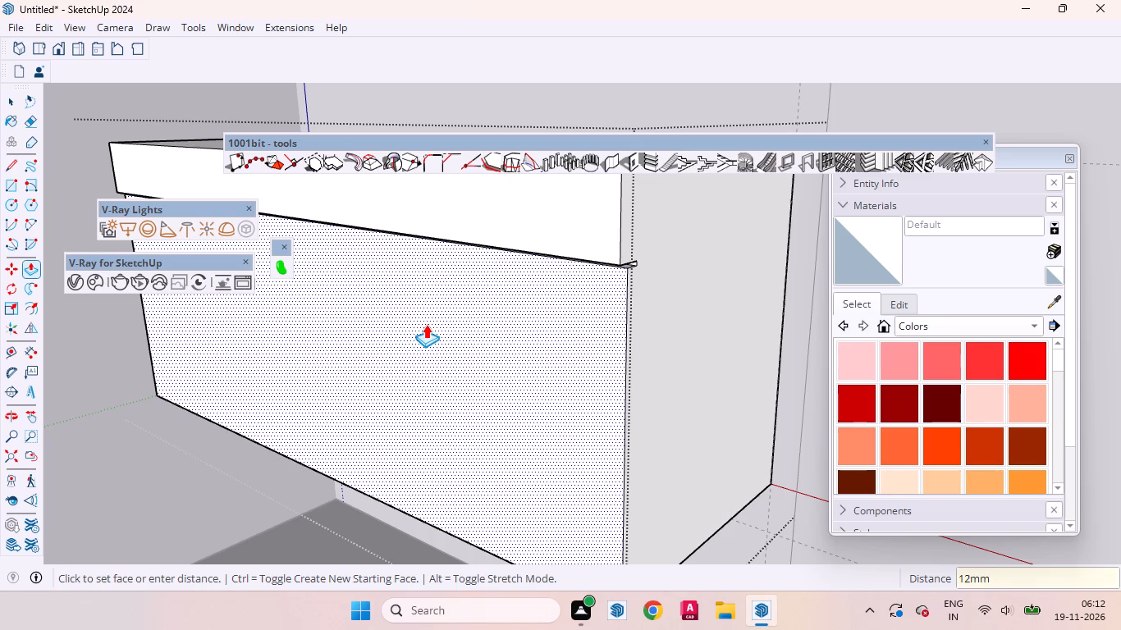
key(Return)
key(space)
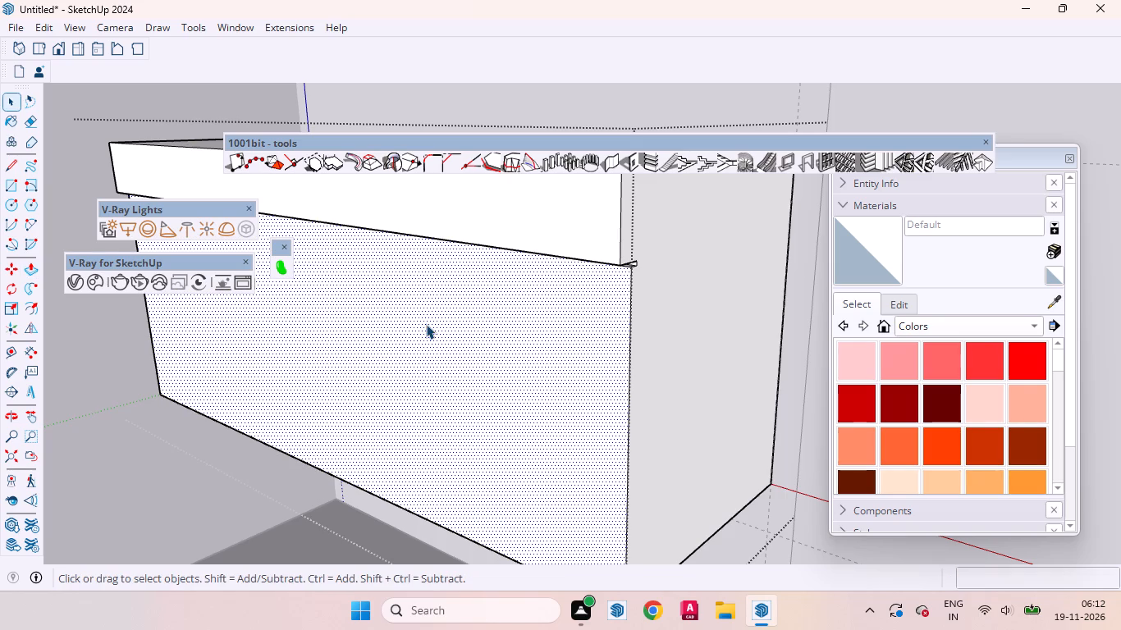
Create vertical louvres on the recessed face: depth 1/2", thickness 13/16", spacing 7/8", angle 0.0, front location.
click(878, 163)
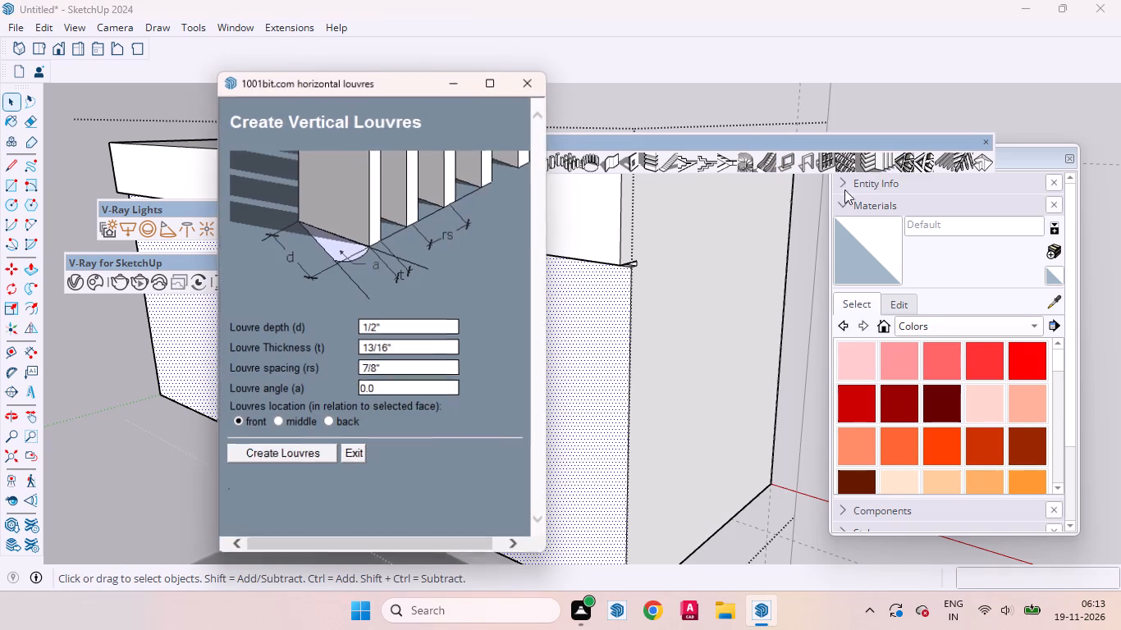
click(285, 457)
middle_drag(344, 442, 268, 424)
middle_drag(268, 424, 269, 442)
Open the end louvre beside the box's exposed side for editing and select its inner face.
click(358, 322)
double_click(358, 322)
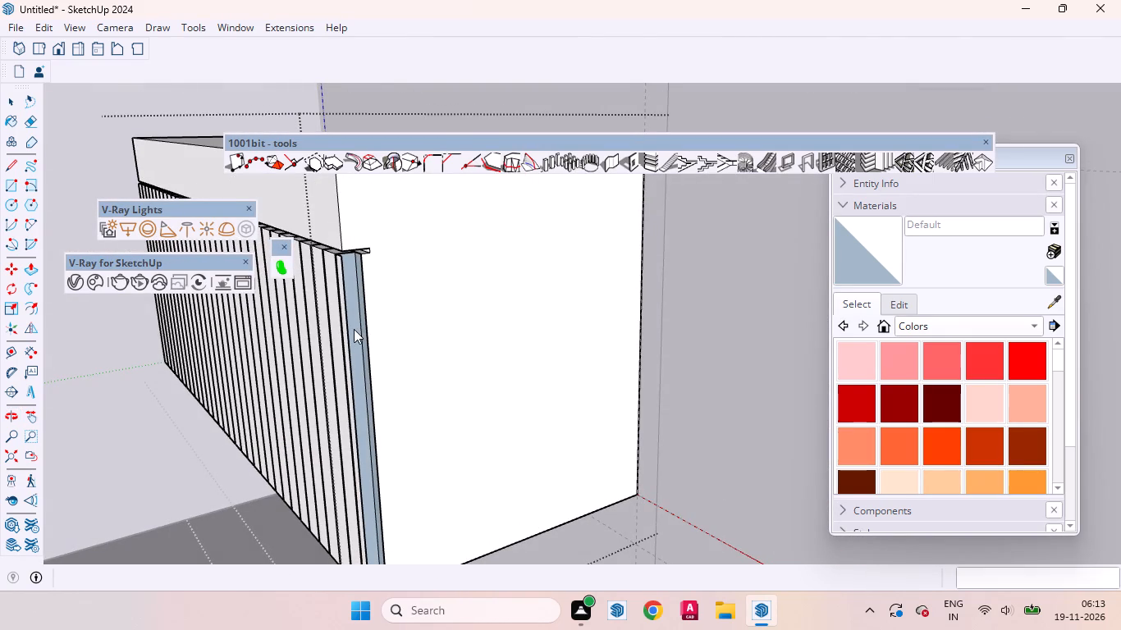
double_click(354, 329)
key(space)
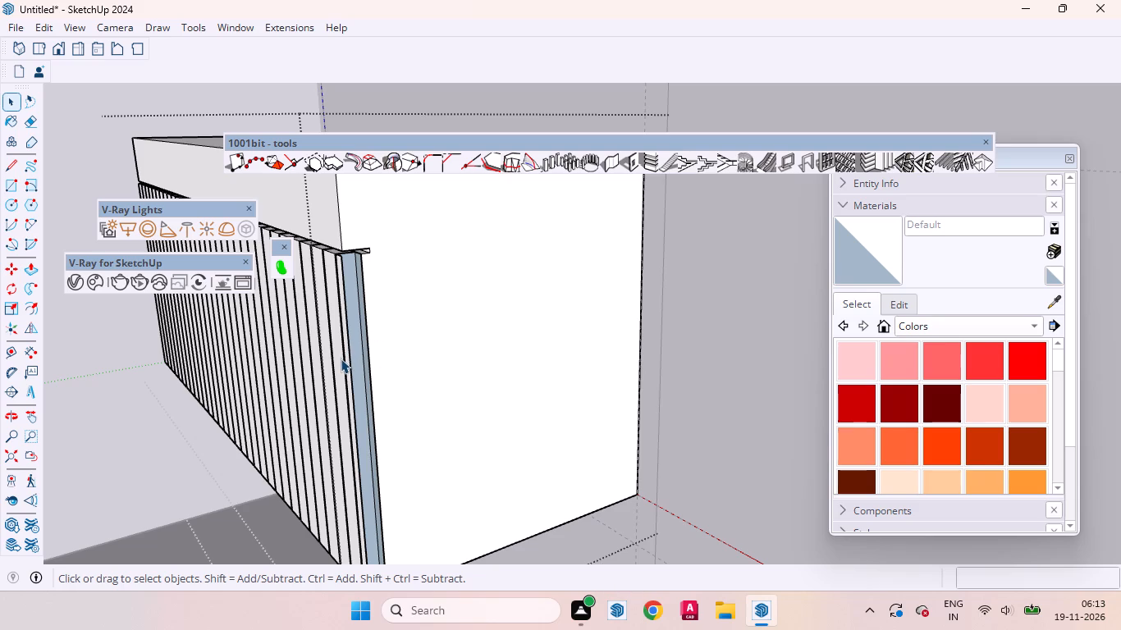
scroll(392, 341, down, 10)
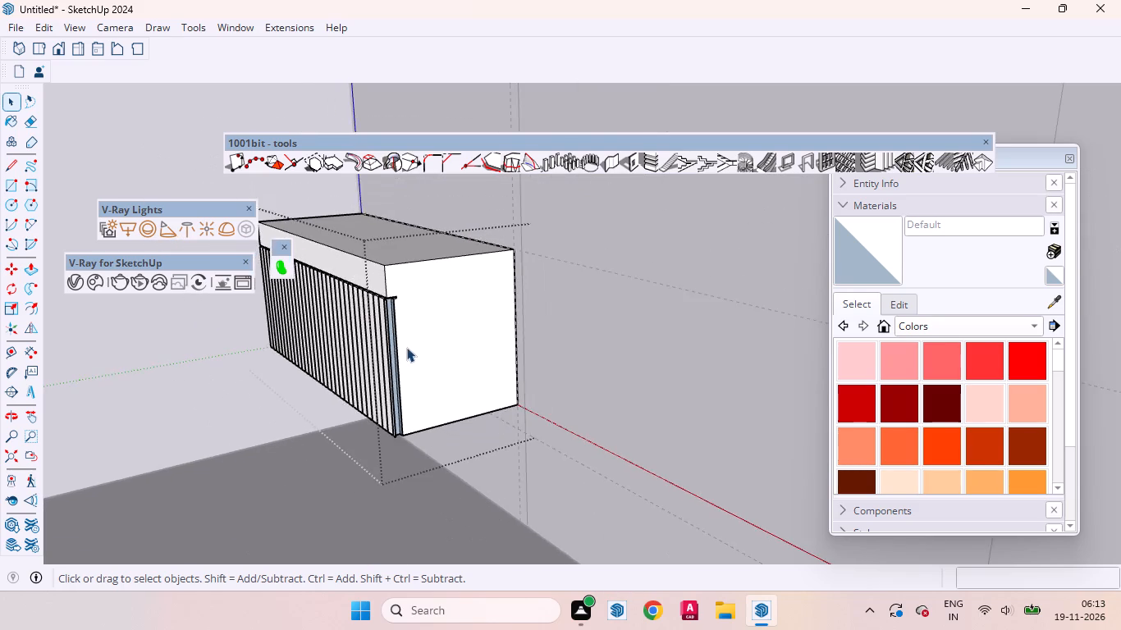
middle_drag(395, 344, 365, 327)
double_click(328, 322)
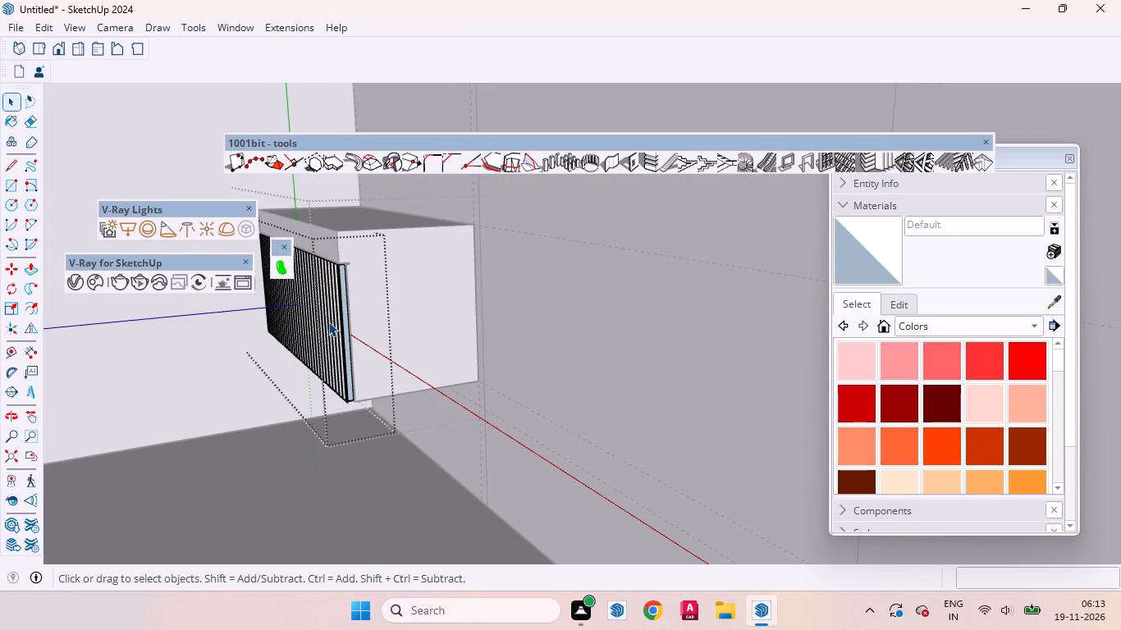
scroll(349, 267, up, 9)
click(343, 285)
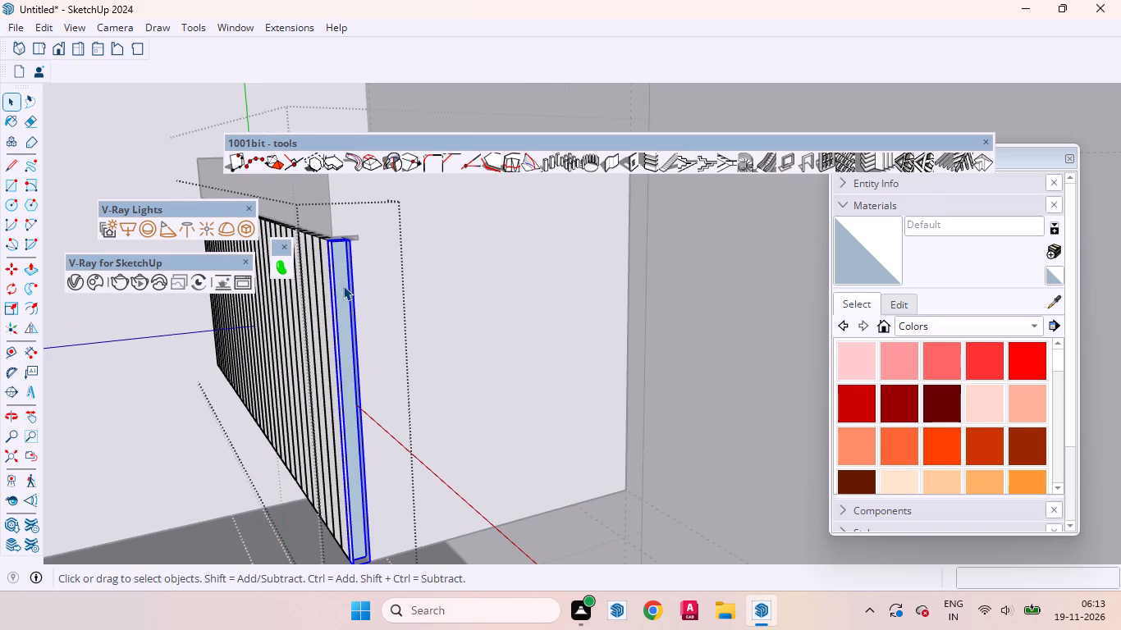
scroll(336, 273, up, 1)
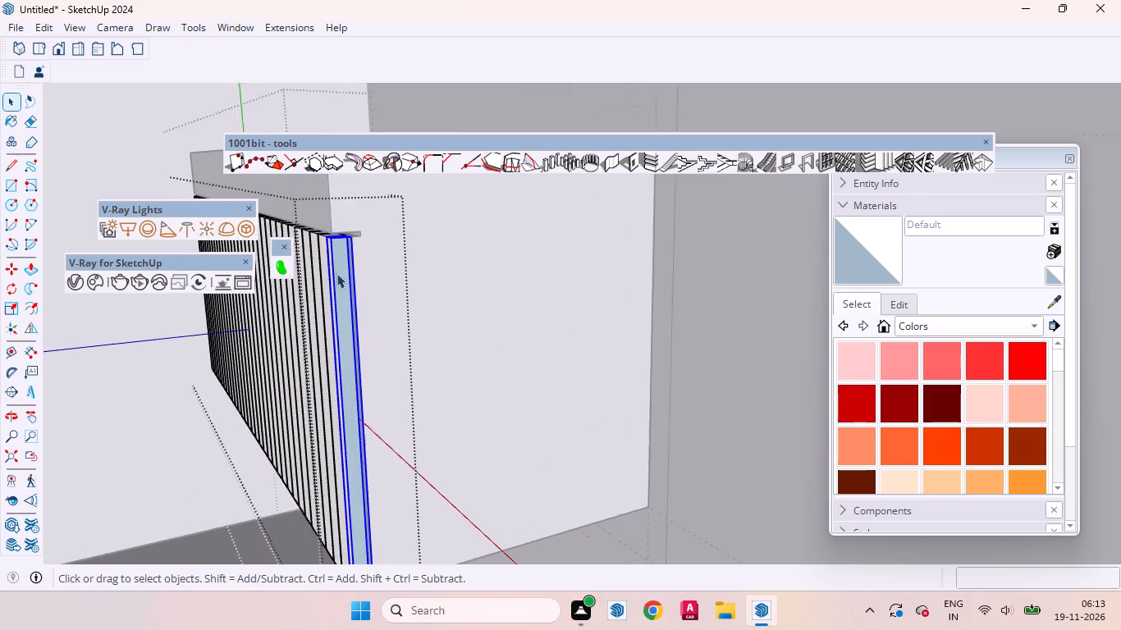
scroll(336, 273, up, 5)
double_click(341, 262)
click(341, 272)
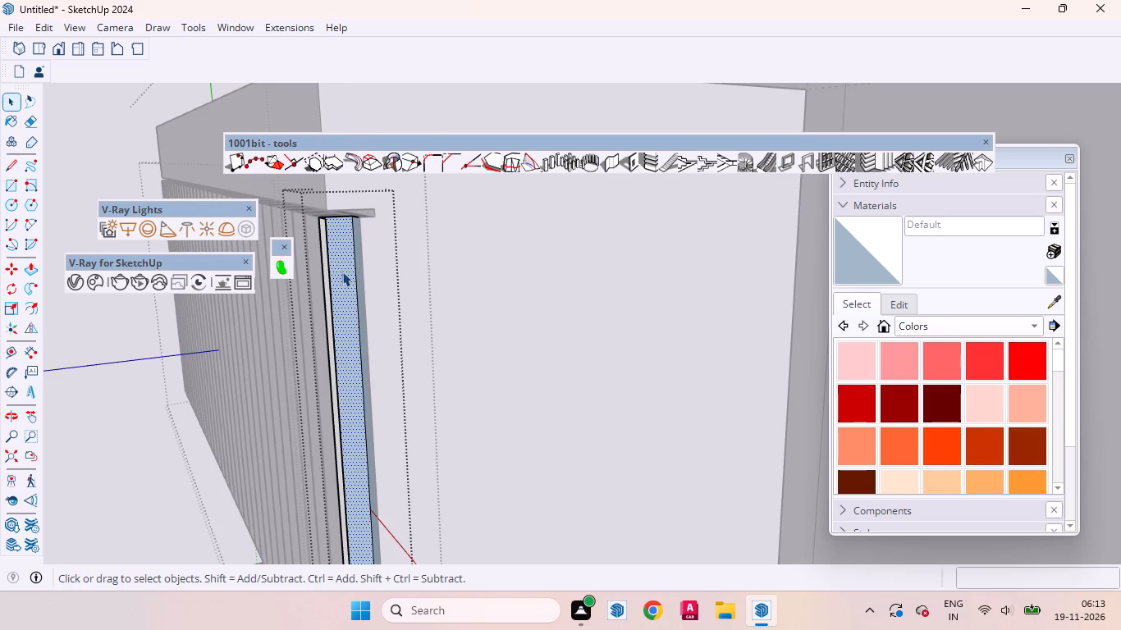
Draw a rectangle about 9 11/16" by 1/2" over the end louvre's open side, from top corner to bottom corner.
click(12, 182)
scroll(354, 212, up, 3)
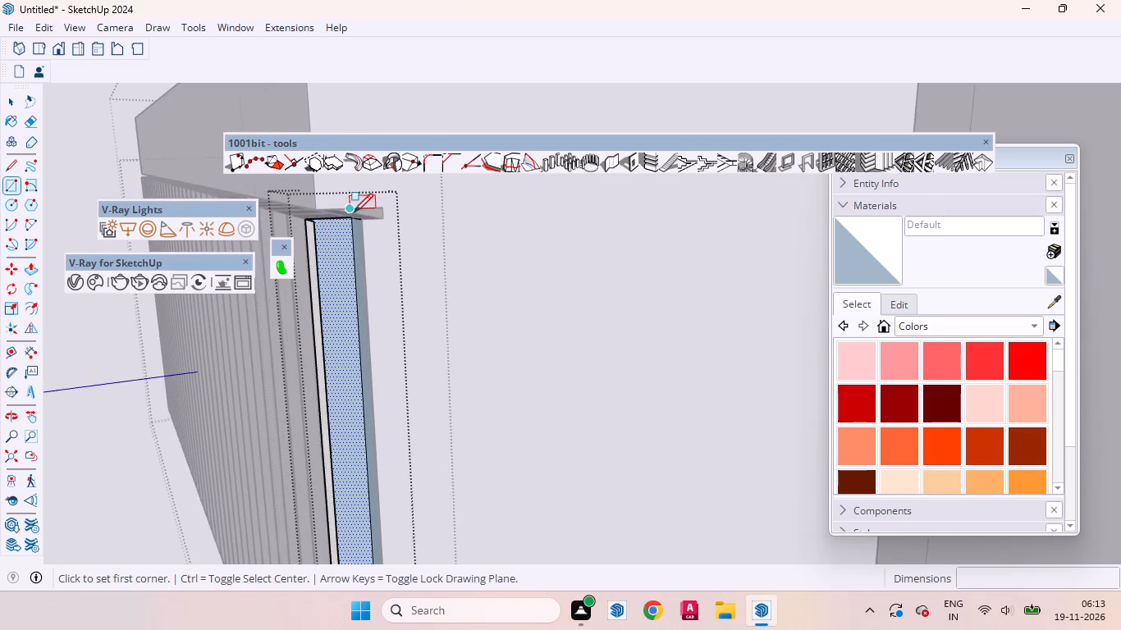
scroll(354, 212, up, 6)
middle_drag(338, 243, 524, 320)
click(380, 286)
scroll(373, 391, down, 3)
scroll(372, 390, up, 1)
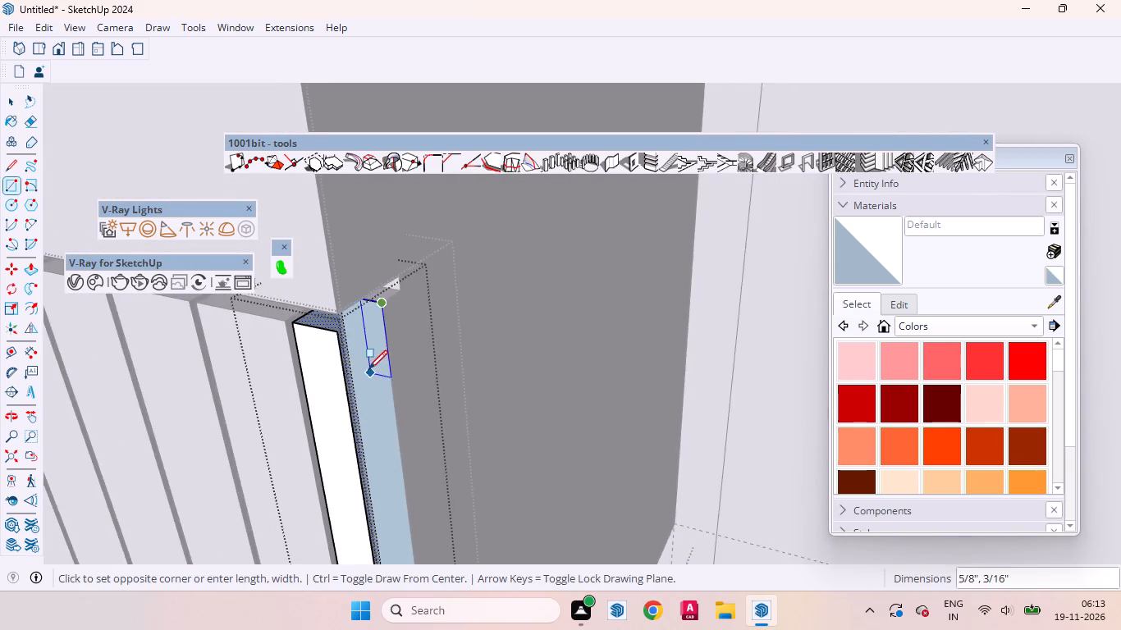
scroll(368, 369, down, 20)
scroll(368, 369, down, 1)
scroll(377, 511, up, 2)
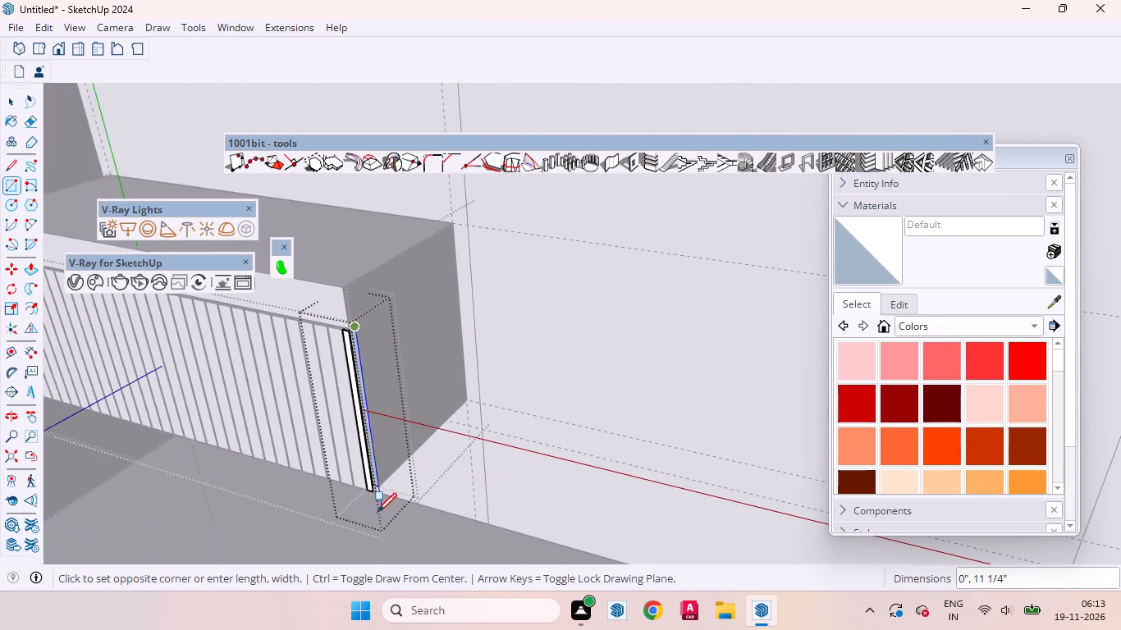
scroll(377, 512, up, 10)
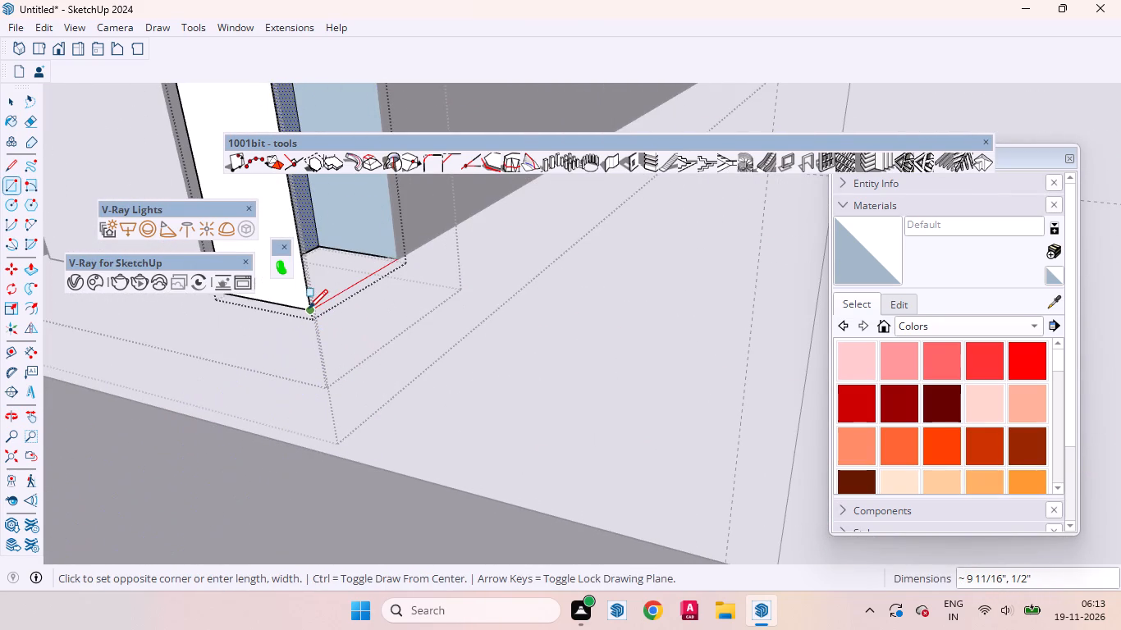
click(309, 308)
Examine the end louvre's top corner and newly covered side where they meet the groove.
scroll(370, 467, down, 12)
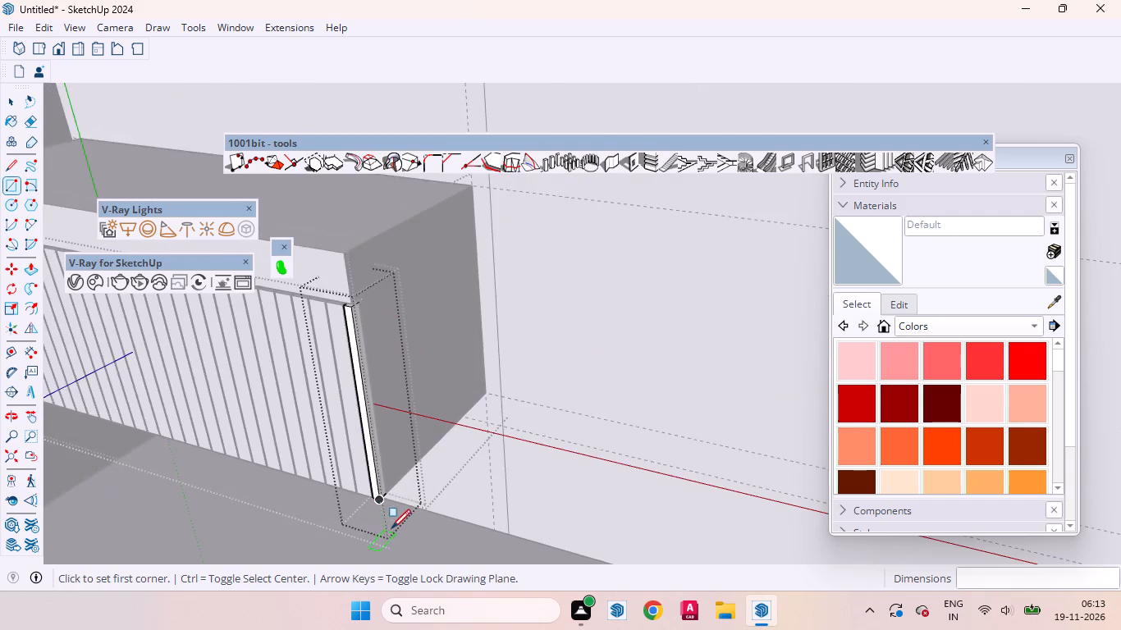
scroll(391, 528, down, 2)
scroll(394, 526, up, 1)
scroll(364, 381, up, 20)
scroll(364, 381, up, 1)
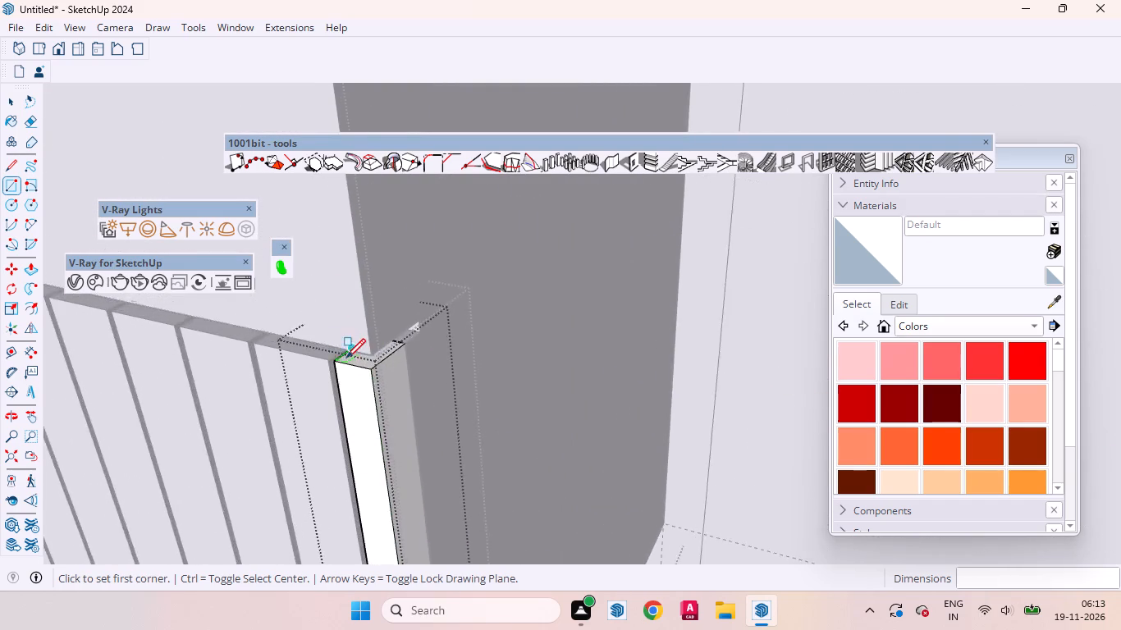
scroll(346, 358, up, 5)
middle_drag(357, 394, 472, 354)
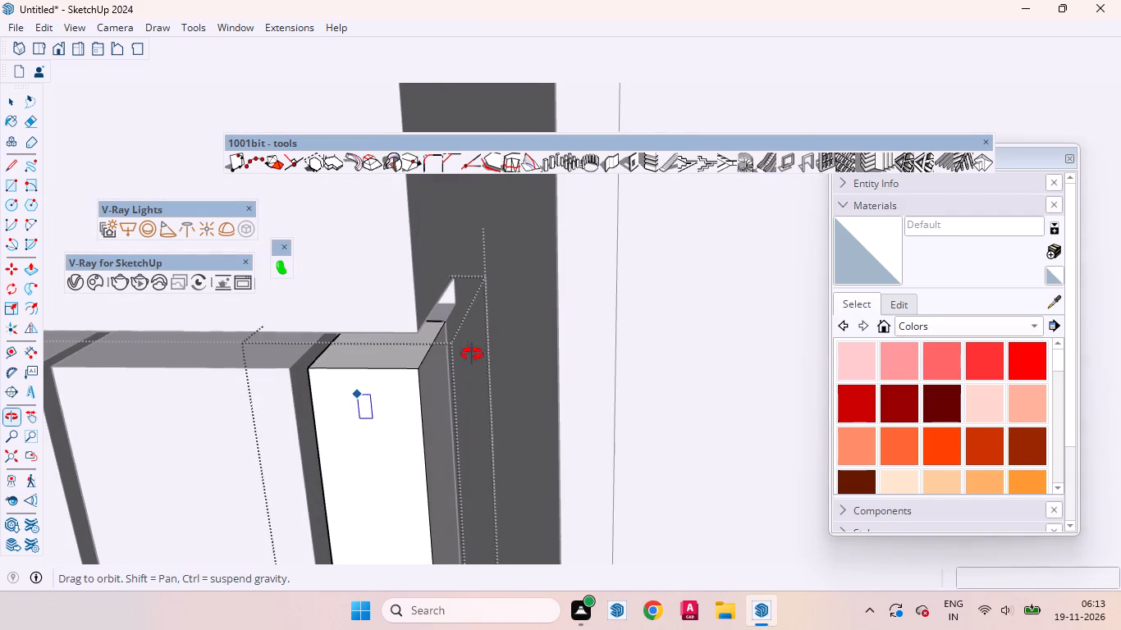
middle_drag(472, 354, 472, 353)
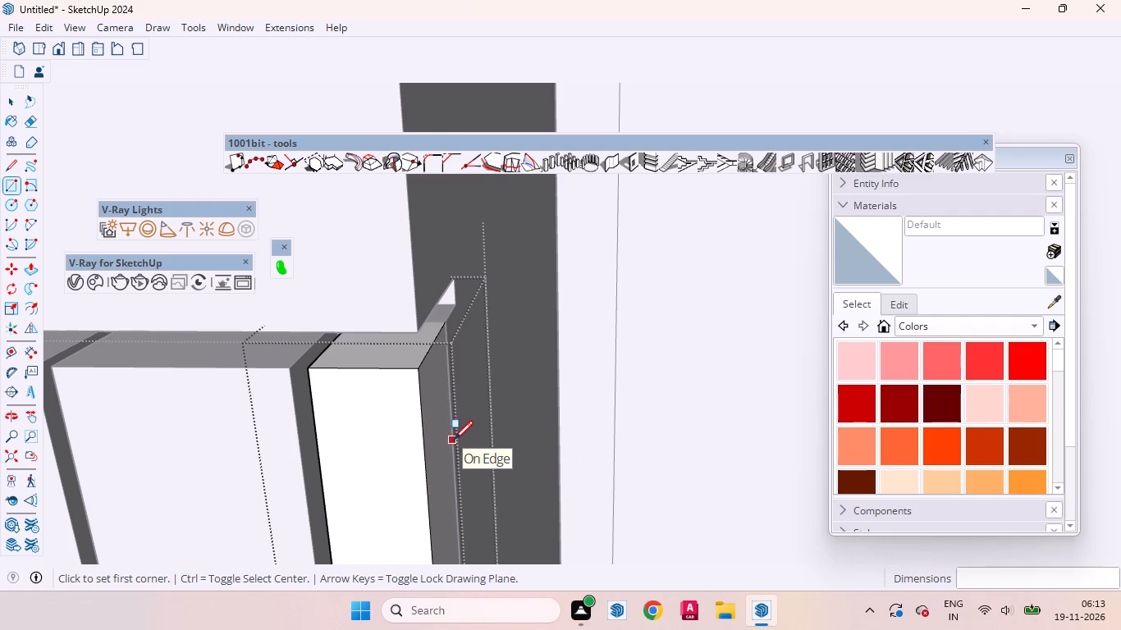
scroll(414, 382, down, 4)
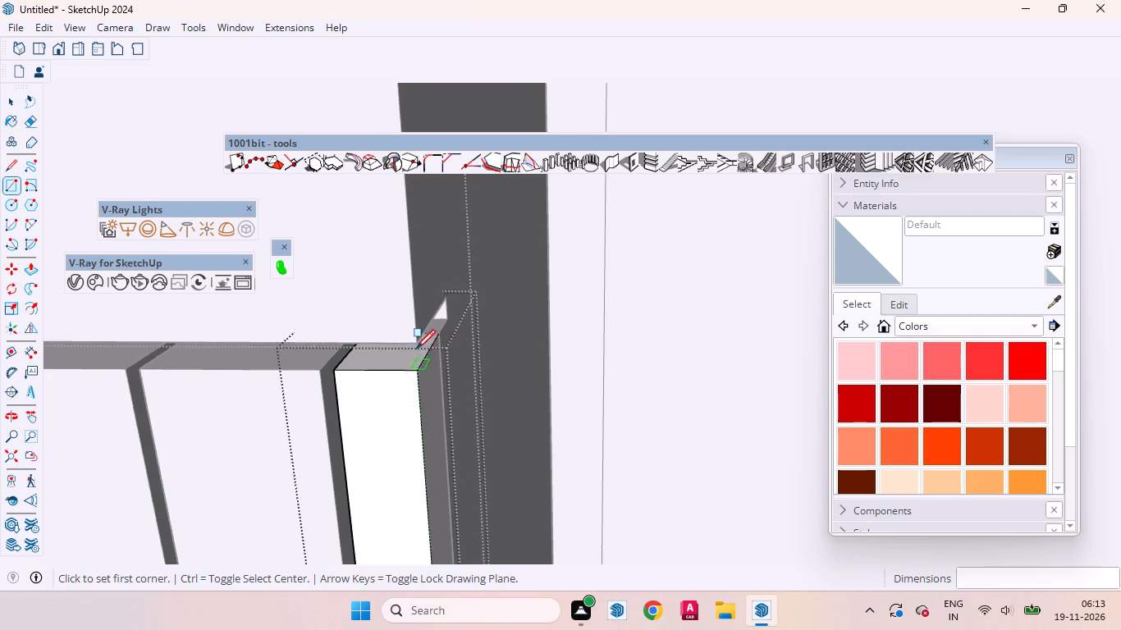
scroll(416, 349, down, 17)
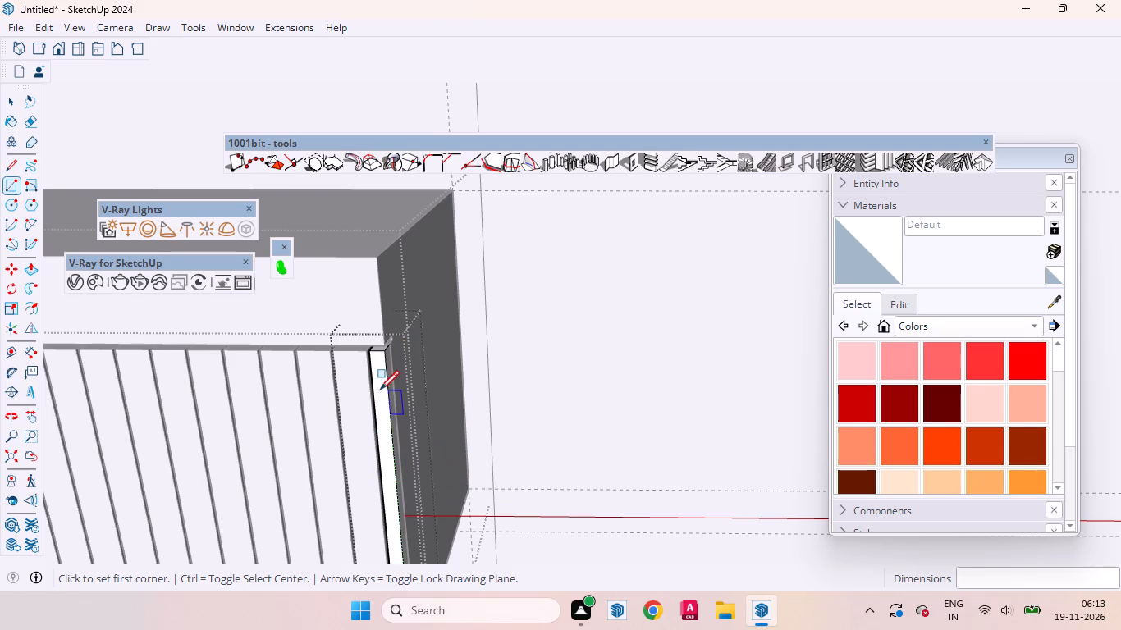
Examine the end louvre along its full height and its fit at the box's exposed side.
scroll(382, 389, down, 3)
scroll(423, 502, up, 2)
scroll(485, 381, down, 3)
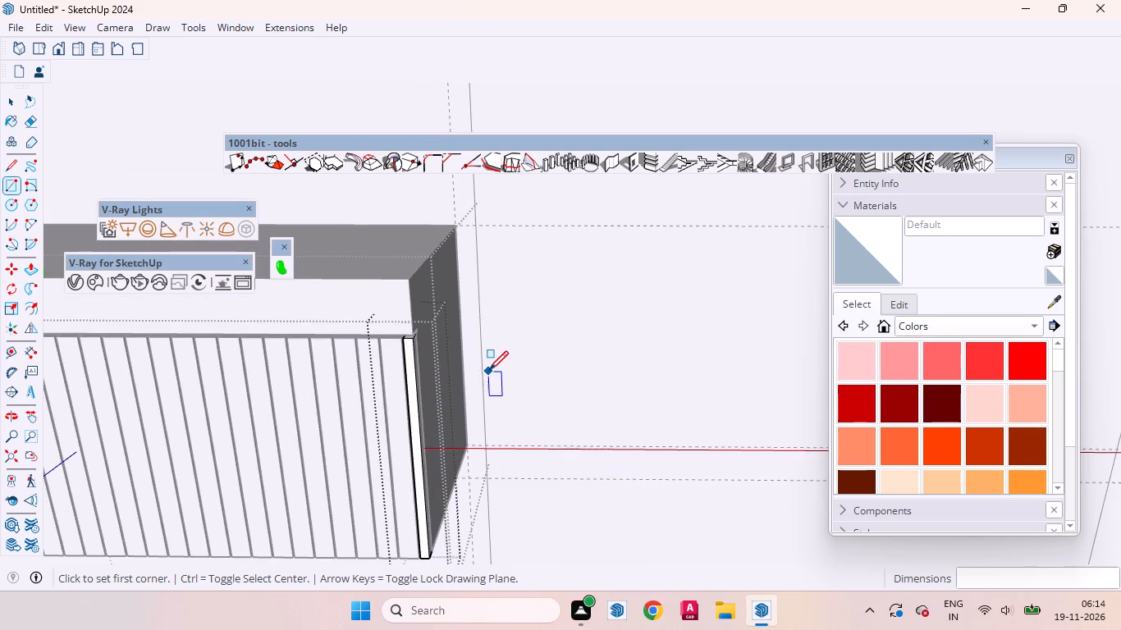
scroll(462, 548, up, 3)
scroll(446, 373, down, 3)
scroll(449, 542, up, 2)
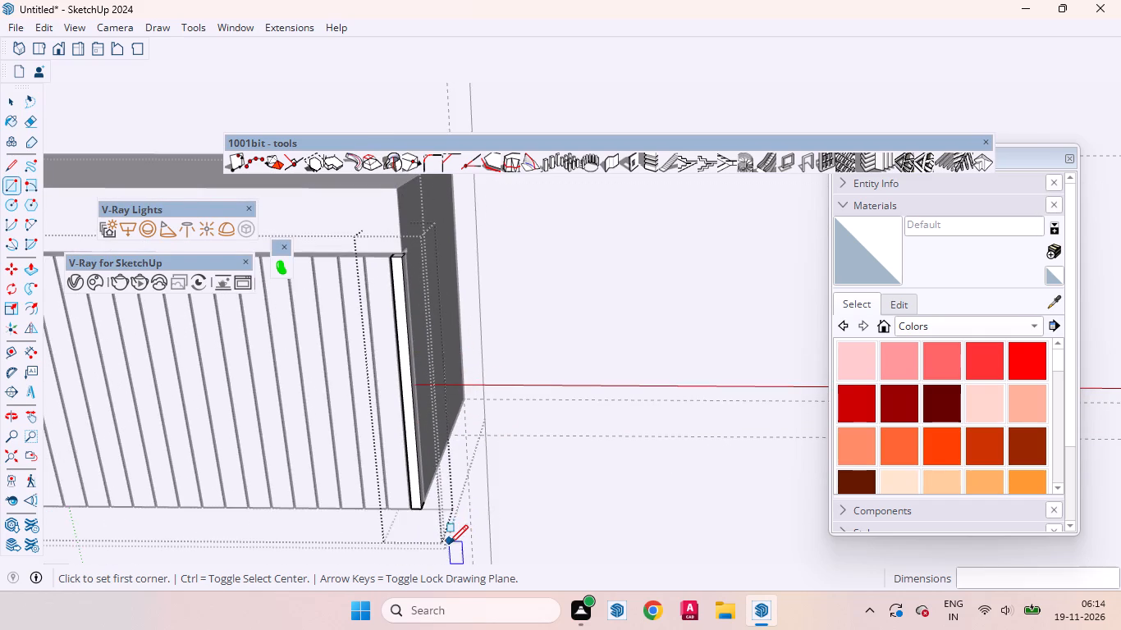
scroll(449, 544, up, 10)
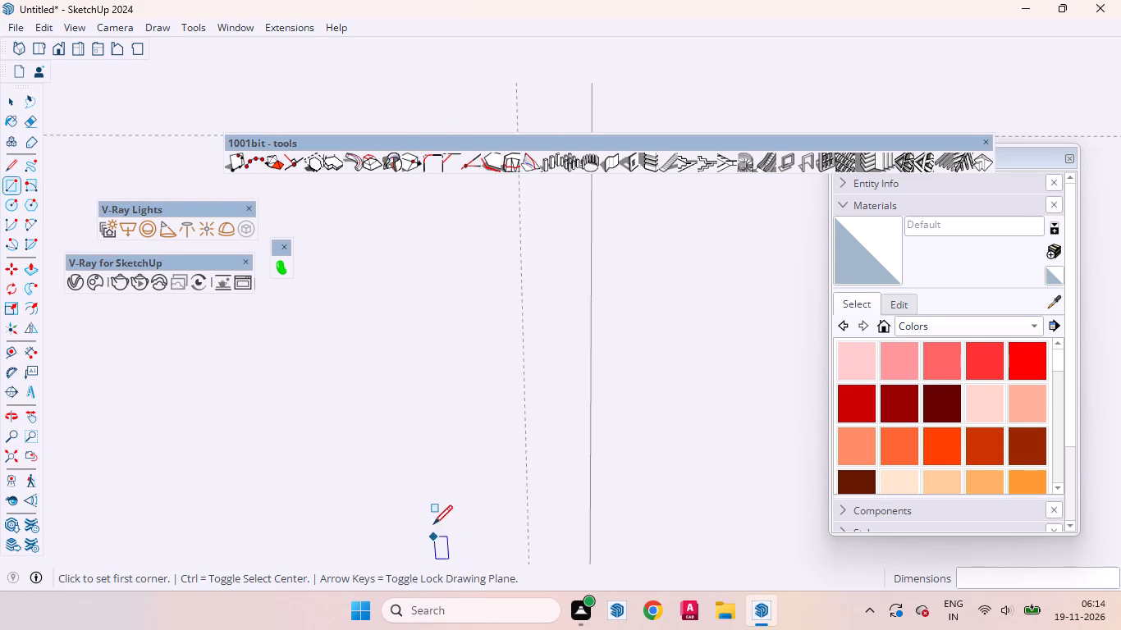
scroll(462, 488, down, 5)
scroll(361, 358, up, 4)
middle_drag(361, 351, 371, 307)
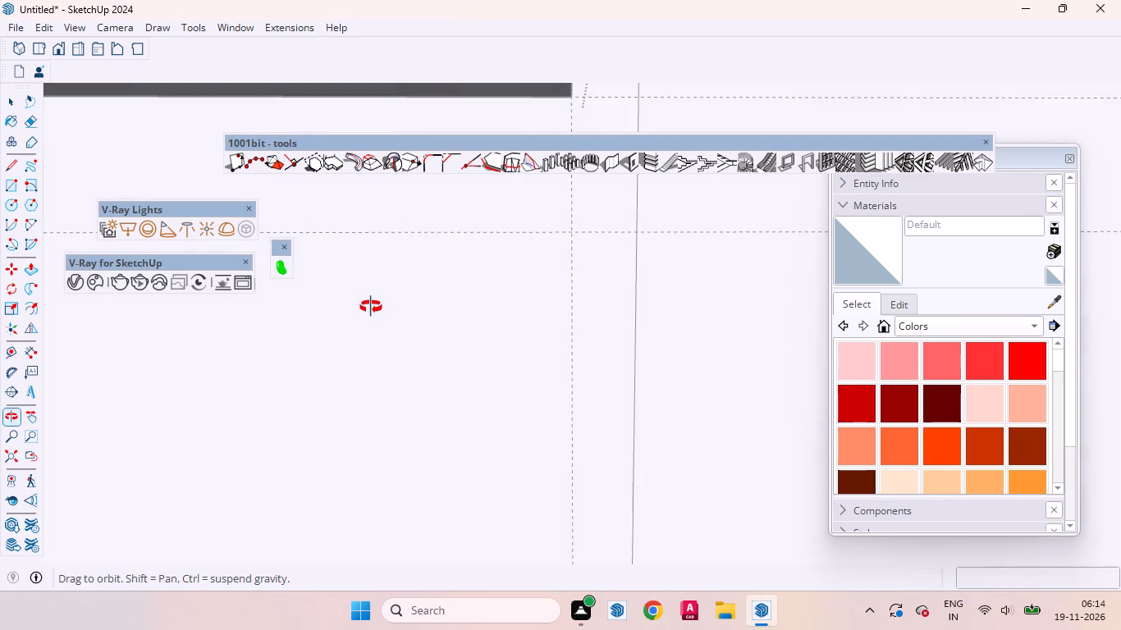
middle_drag(371, 307, 361, 436)
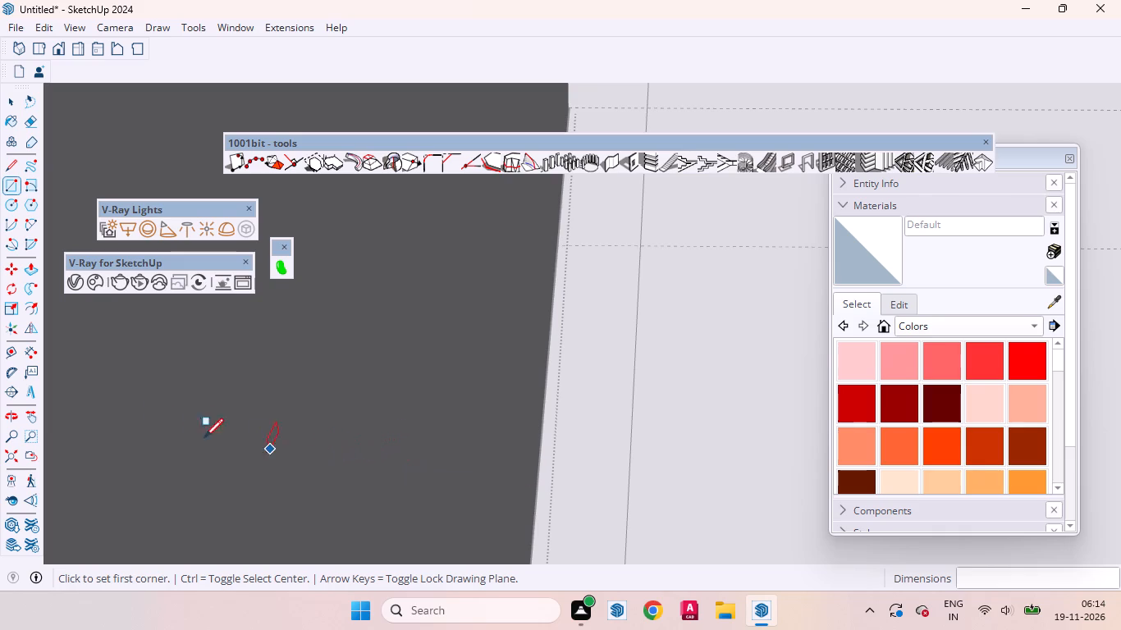
click(7, 107)
scroll(644, 562, down, 2)
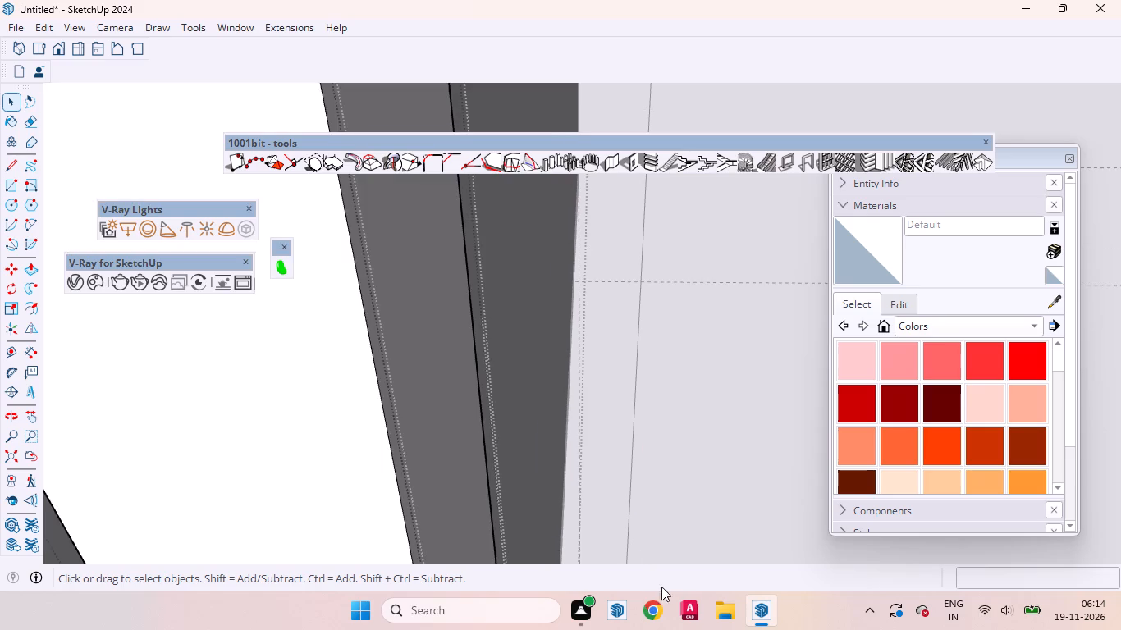
scroll(661, 587, down, 1)
scroll(580, 397, down, 8)
scroll(563, 430, up, 1)
scroll(561, 435, down, 13)
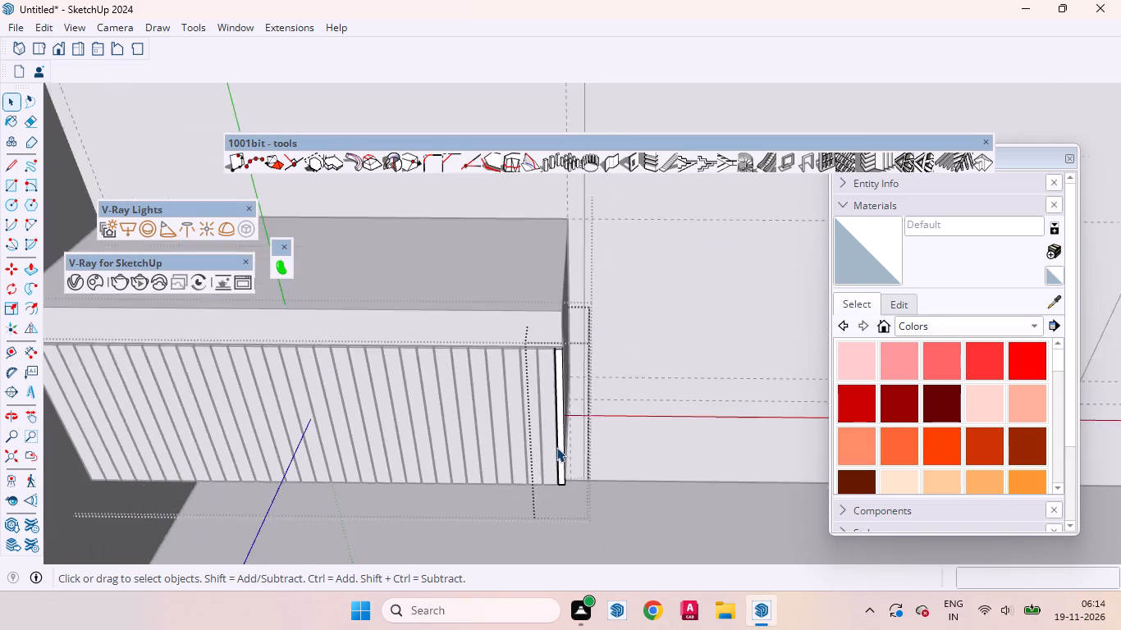
scroll(556, 447, down, 20)
scroll(556, 447, down, 4)
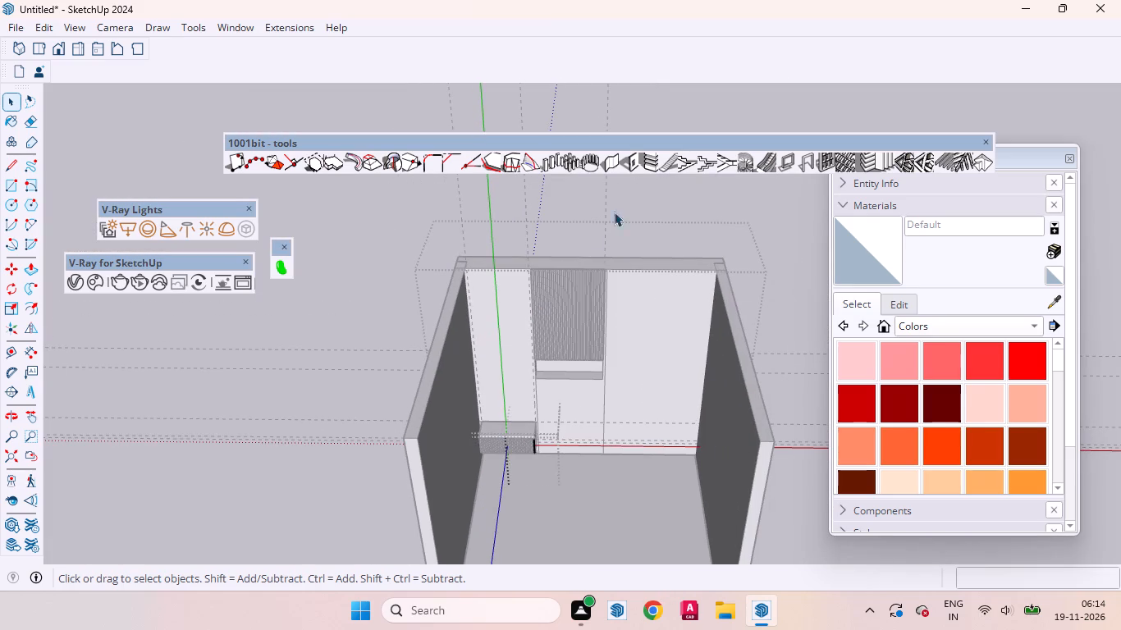
Close the end louvre and its enclosing groups, and reopen the back wall group for editing.
click(625, 197)
click(625, 203)
double_click(675, 239)
Examine the box unit's louvred front, top band and exposed side from several angles.
scroll(536, 417, up, 4)
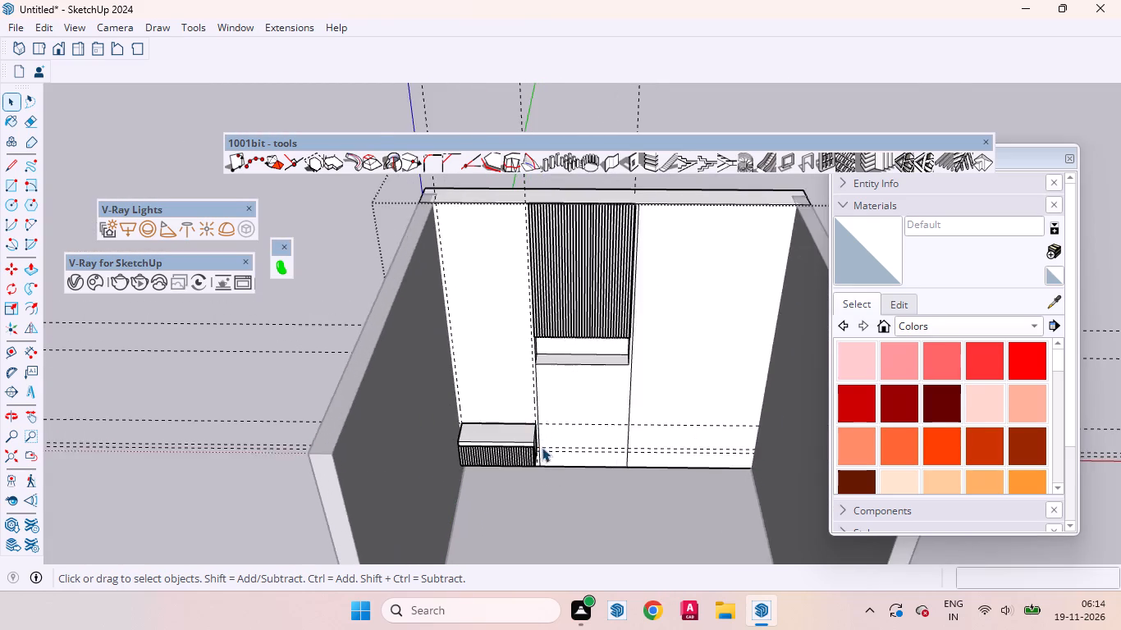
scroll(542, 447, up, 2)
middle_drag(534, 445, 399, 300)
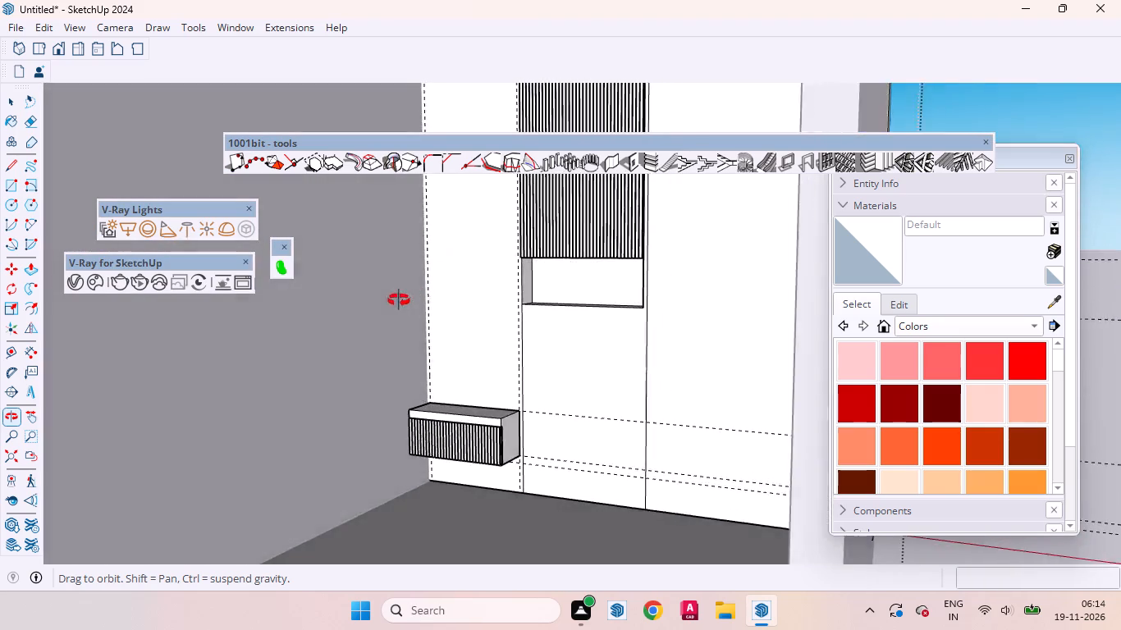
middle_drag(399, 300, 419, 358)
scroll(511, 417, up, 14)
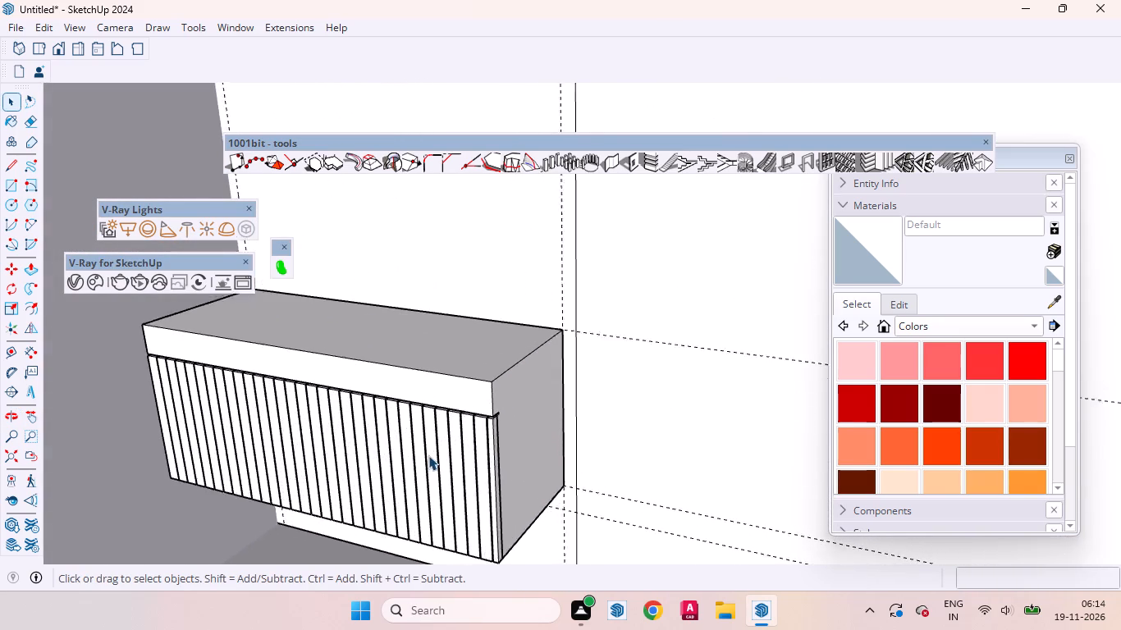
scroll(428, 455, up, 5)
middle_drag(456, 439, 282, 367)
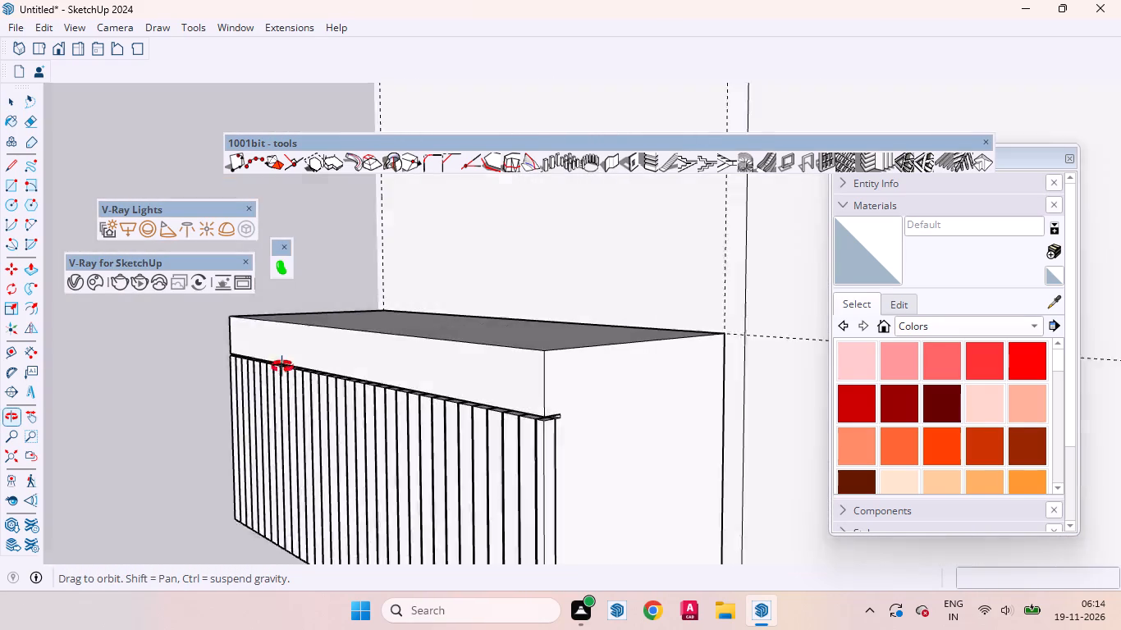
middle_drag(282, 367, 423, 482)
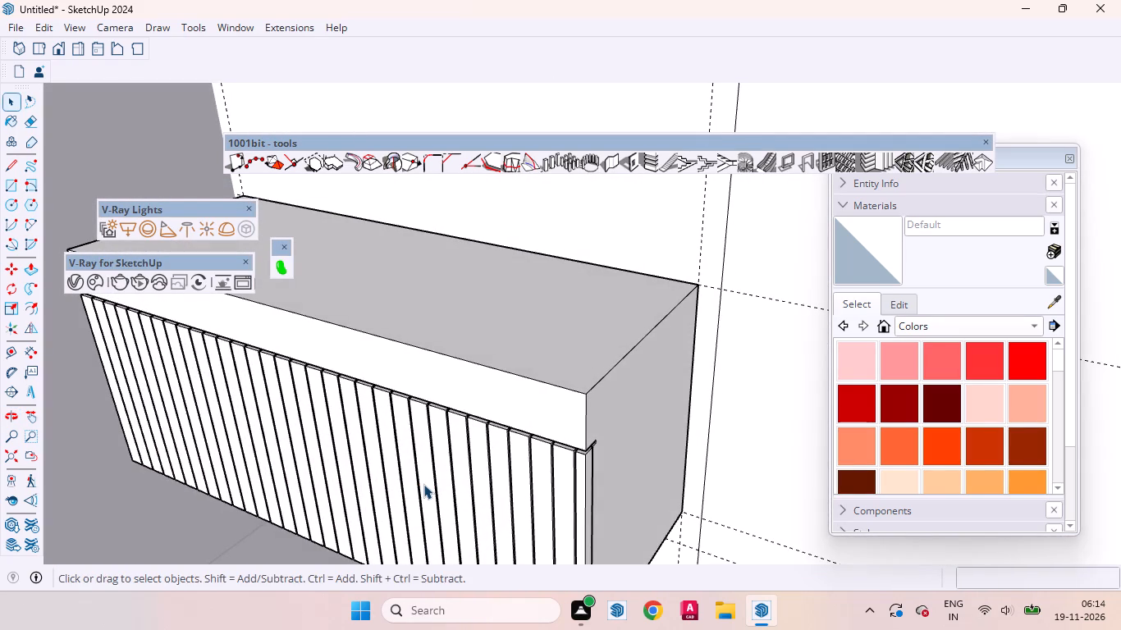
scroll(638, 498, down, 6)
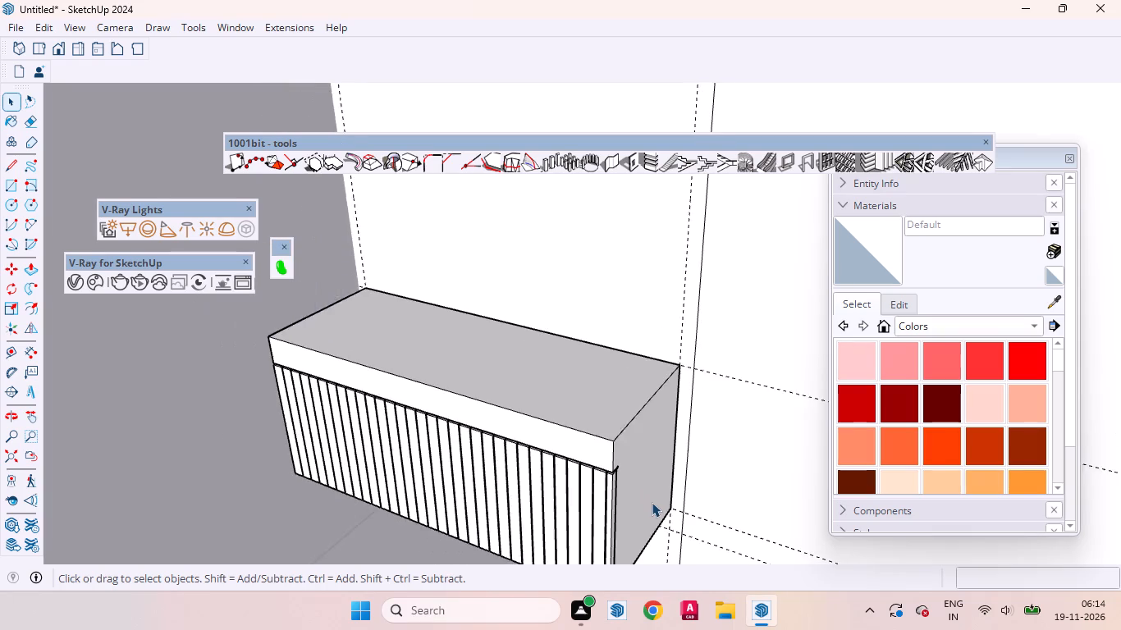
middle_drag(542, 484, 328, 397)
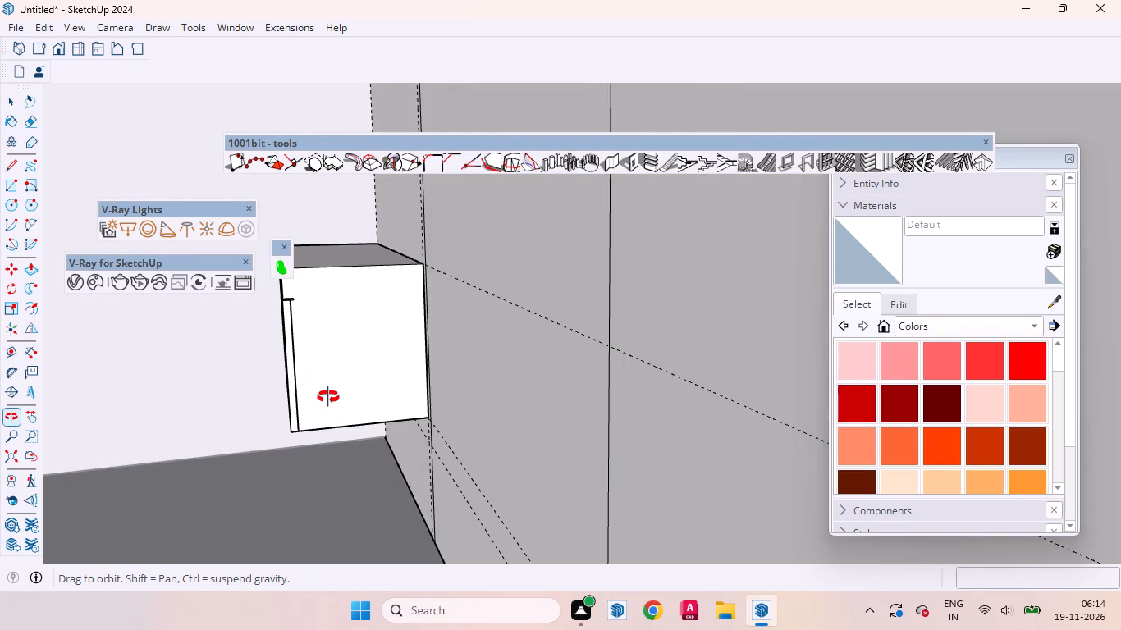
middle_drag(328, 397, 383, 441)
scroll(278, 318, up, 3)
Open the box for editing and push the front band above the louvres 18 mm inward as a new starting face.
click(459, 430)
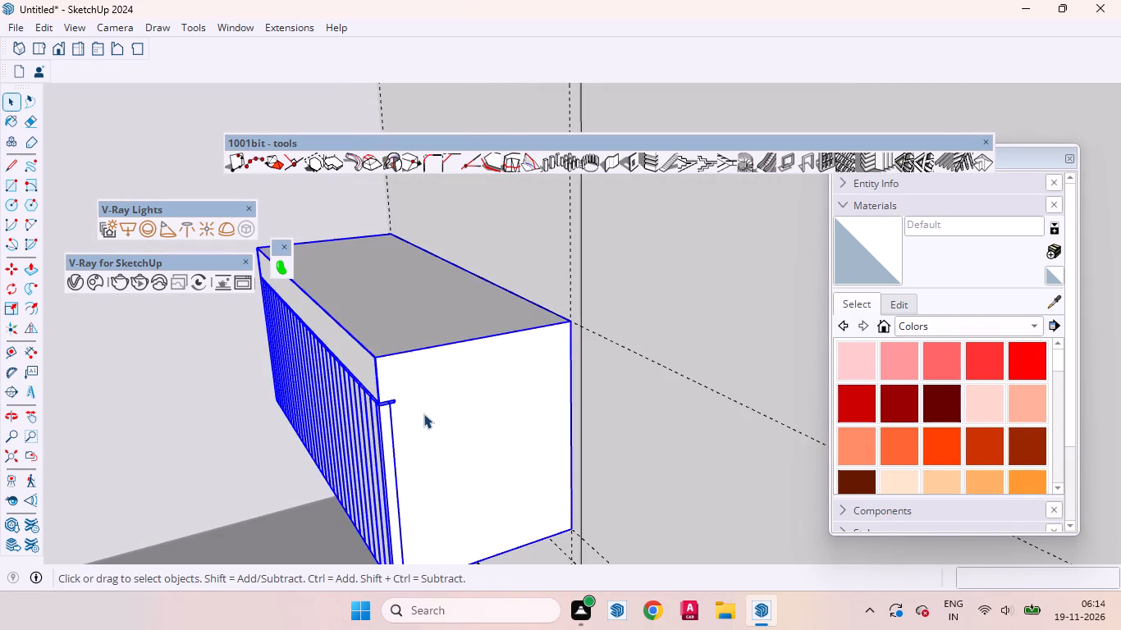
double_click(423, 413)
scroll(372, 371, up, 11)
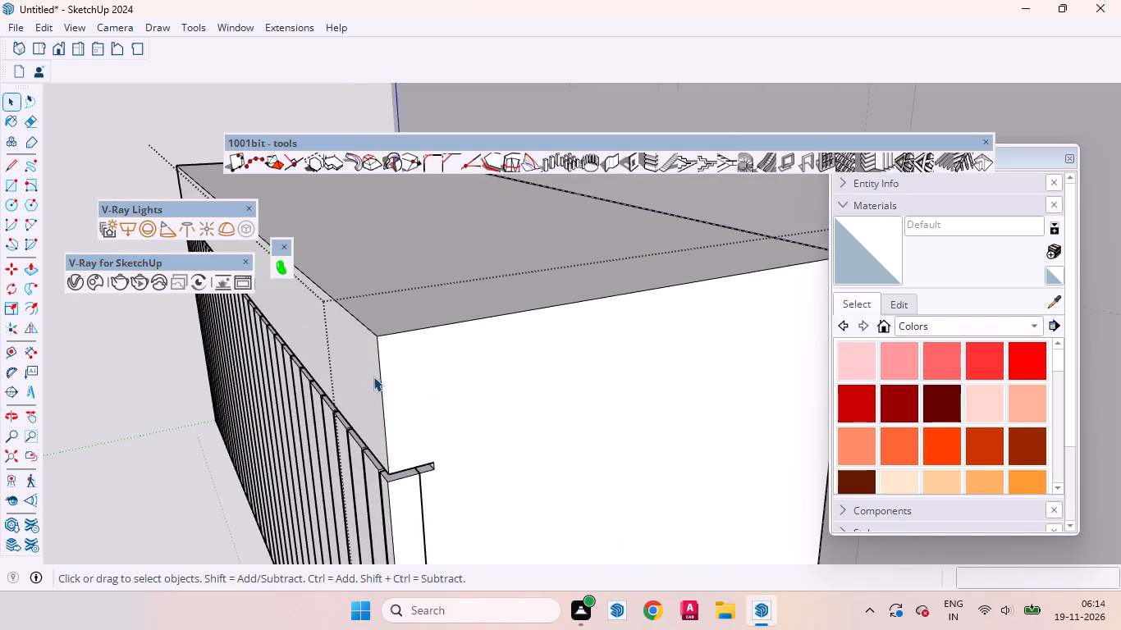
click(373, 377)
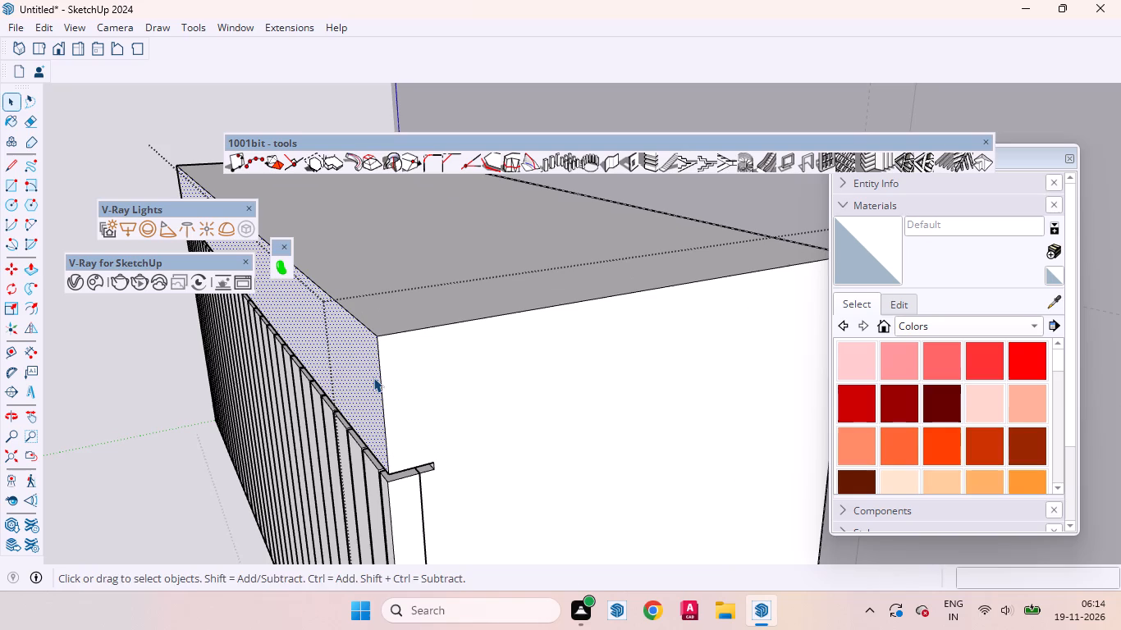
key(p)
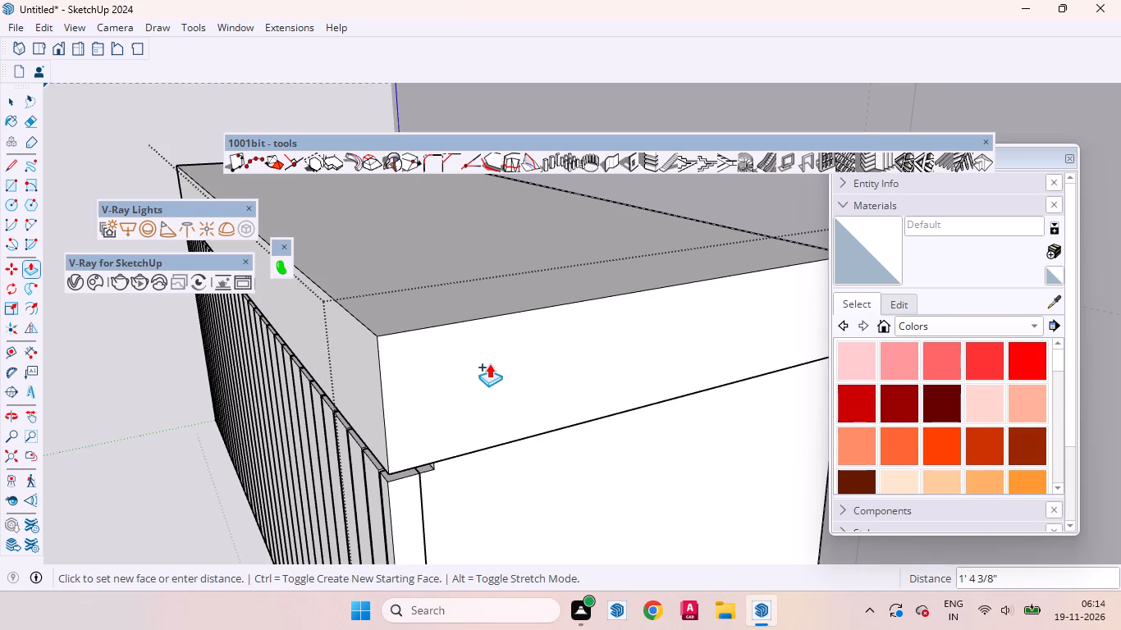
text(18mm)
key(Return)
key(space)
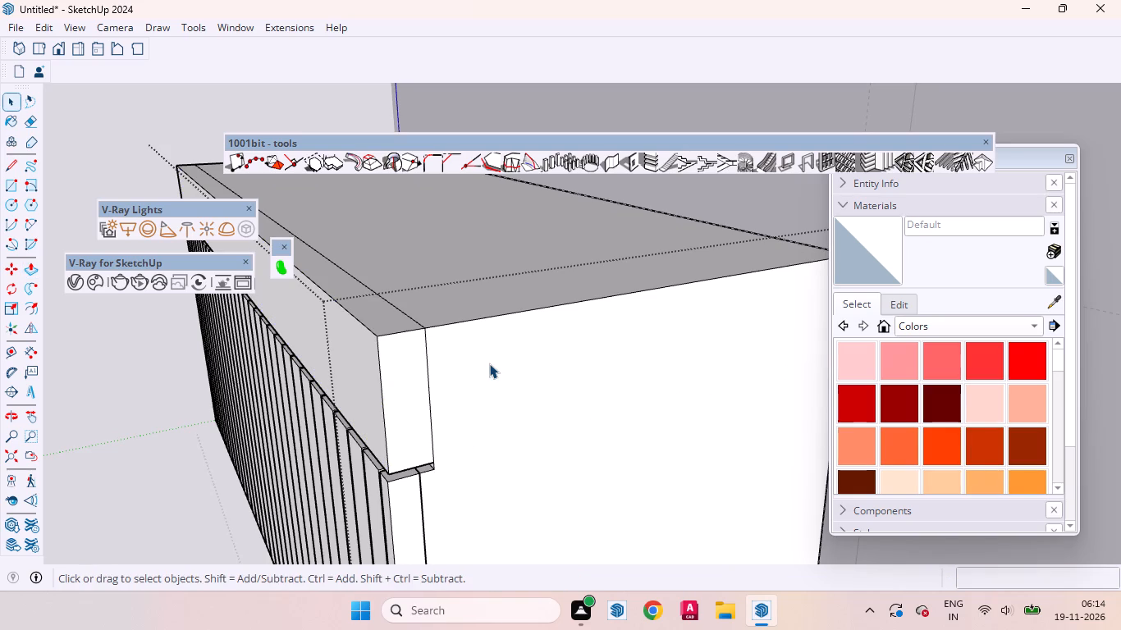
Examine the band's edge line on the box's side and front, and close the box for editing.
scroll(501, 274, down, 9)
middle_drag(472, 345, 339, 235)
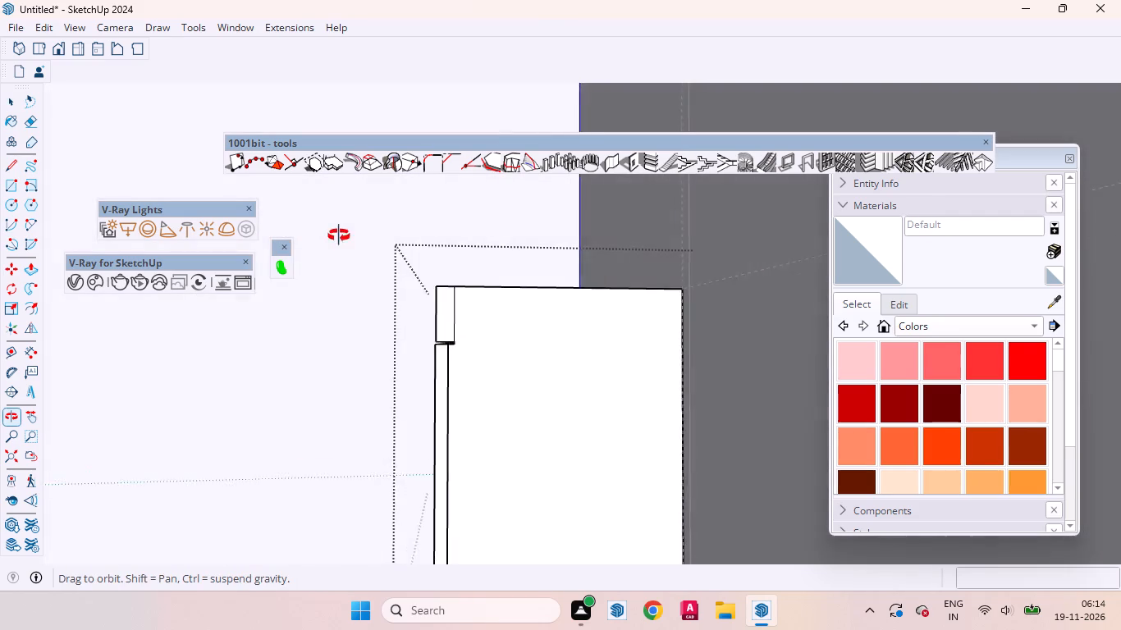
middle_drag(339, 235, 809, 322)
scroll(506, 363, down, 8)
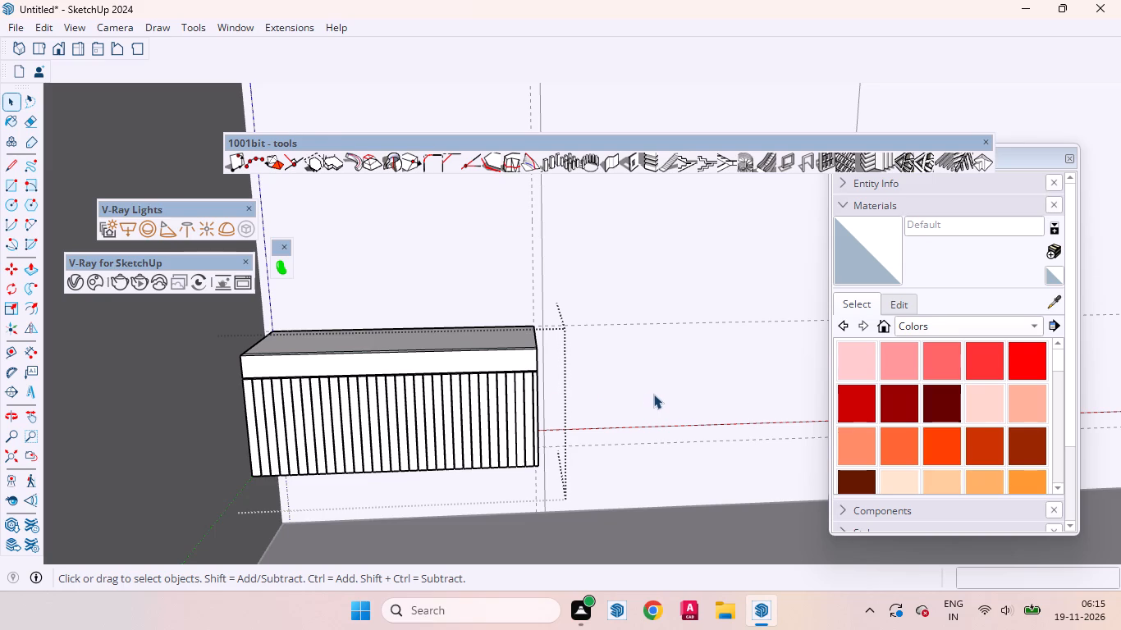
scroll(652, 395, down, 5)
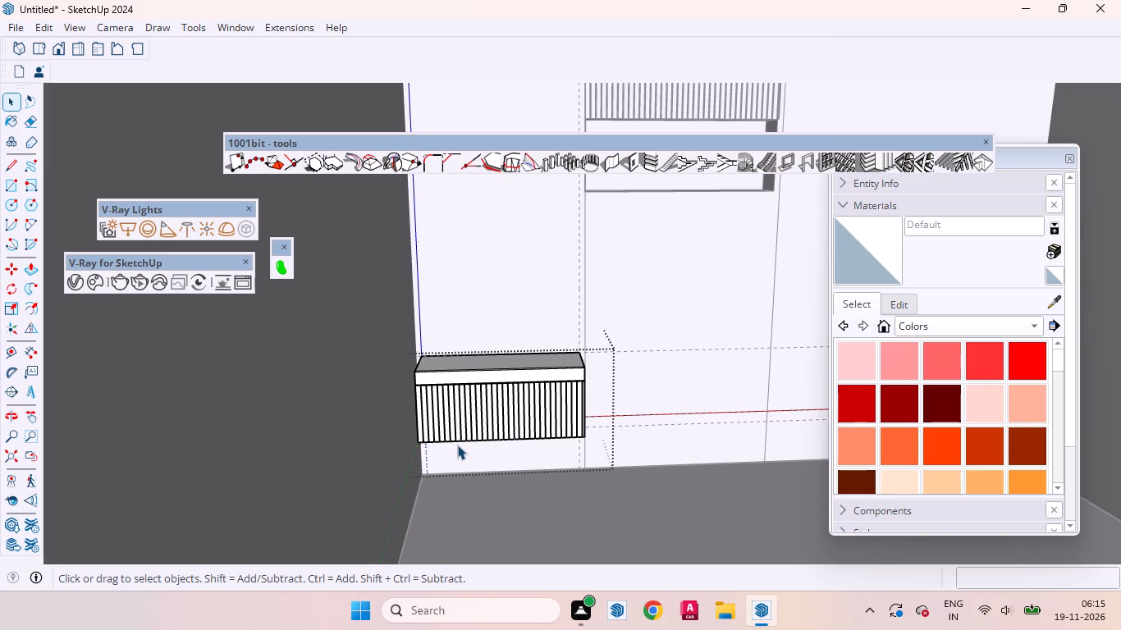
scroll(457, 445, up, 1)
scroll(509, 449, down, 4)
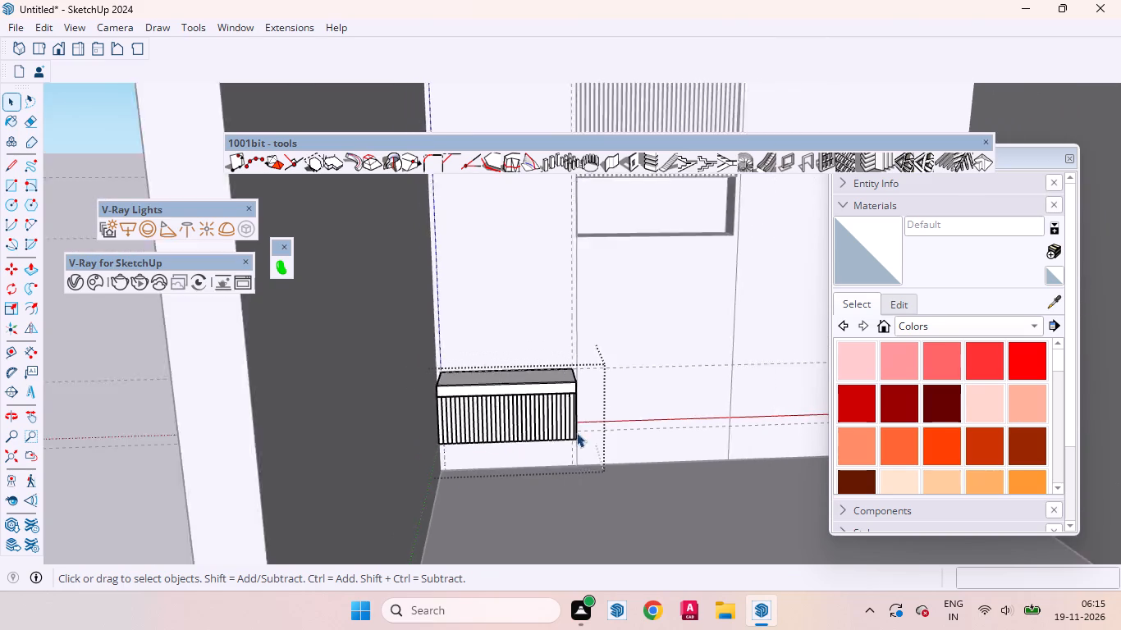
scroll(576, 432, down, 8)
middle_drag(649, 441, 597, 461)
click(326, 482)
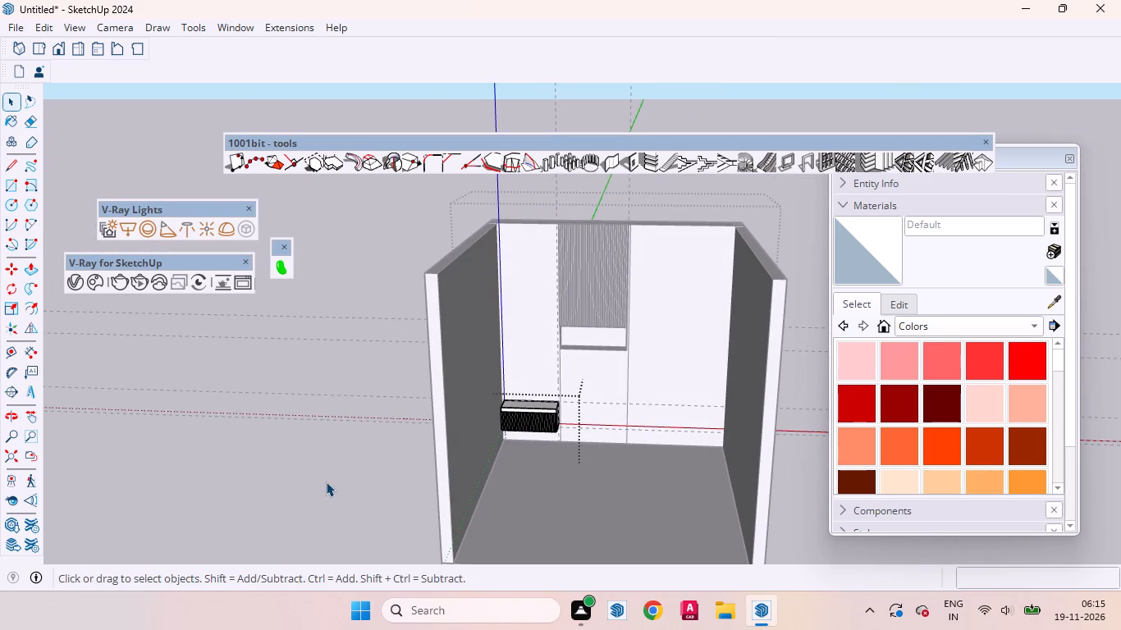
Examine the box unit against the back wall and room from several angles, and close the back wall group.
scroll(523, 359, up, 10)
middle_drag(602, 479, 460, 350)
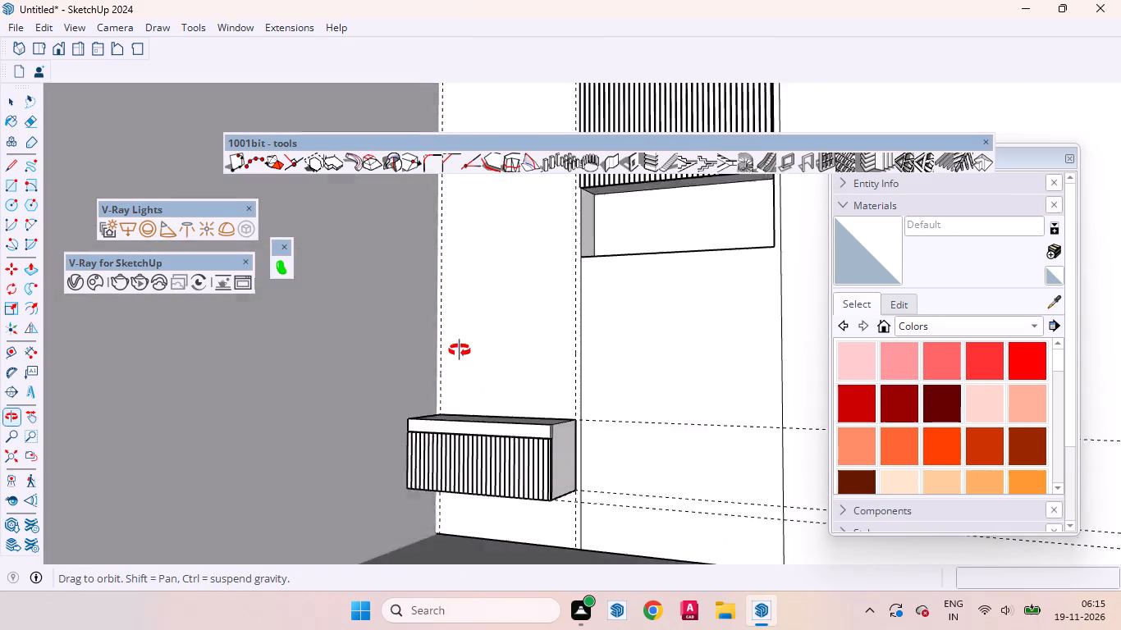
middle_drag(460, 350, 417, 389)
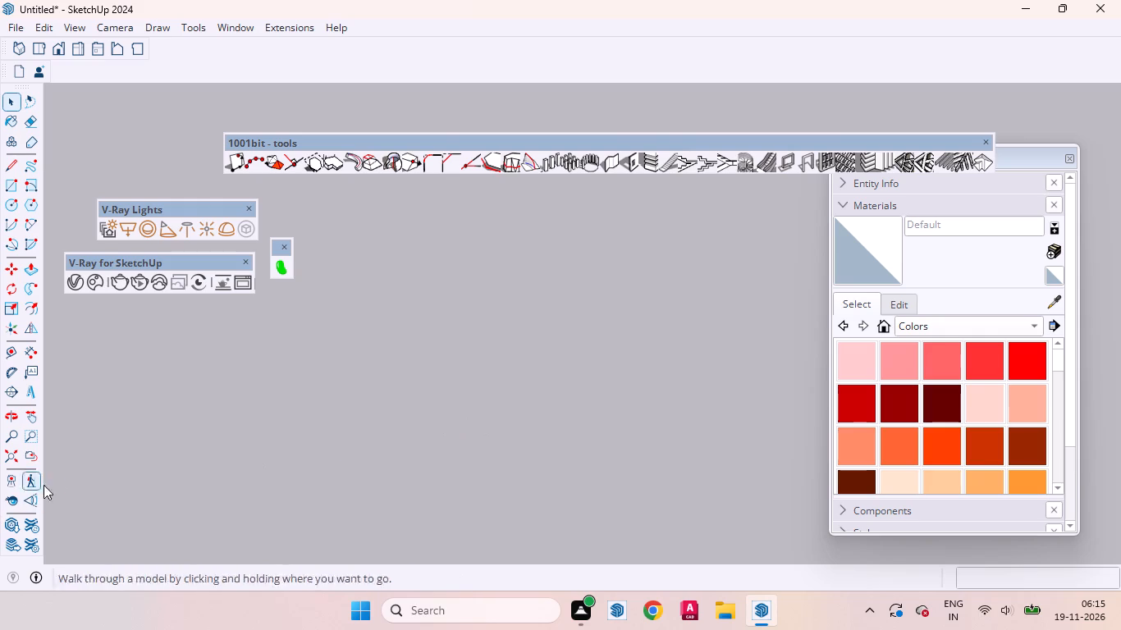
click(34, 457)
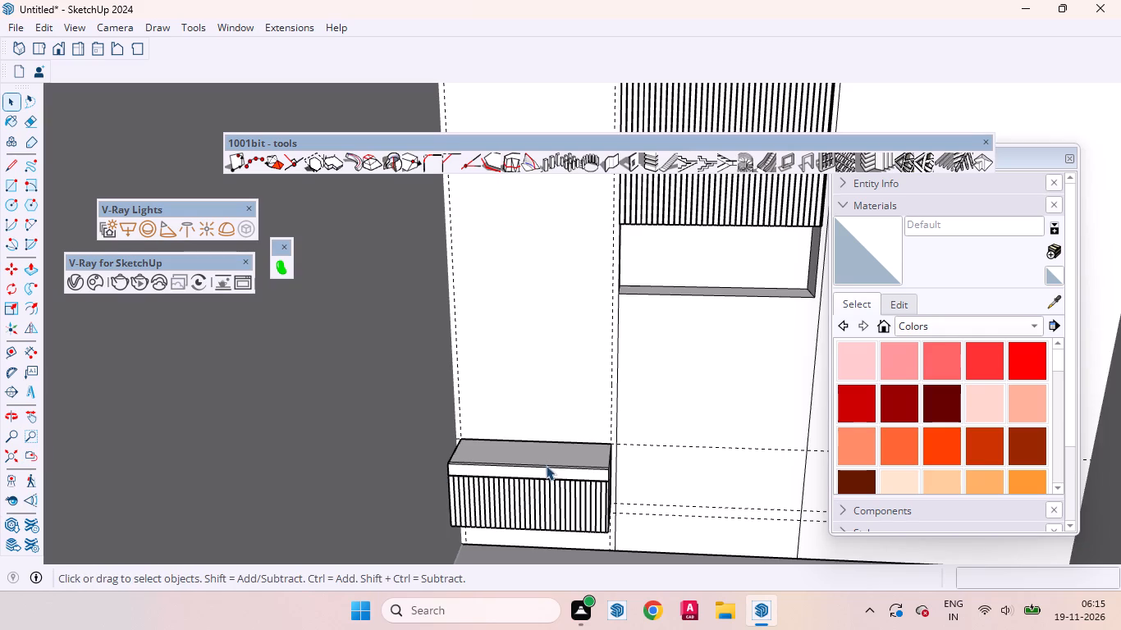
click(544, 460)
middle_drag(593, 508, 401, 465)
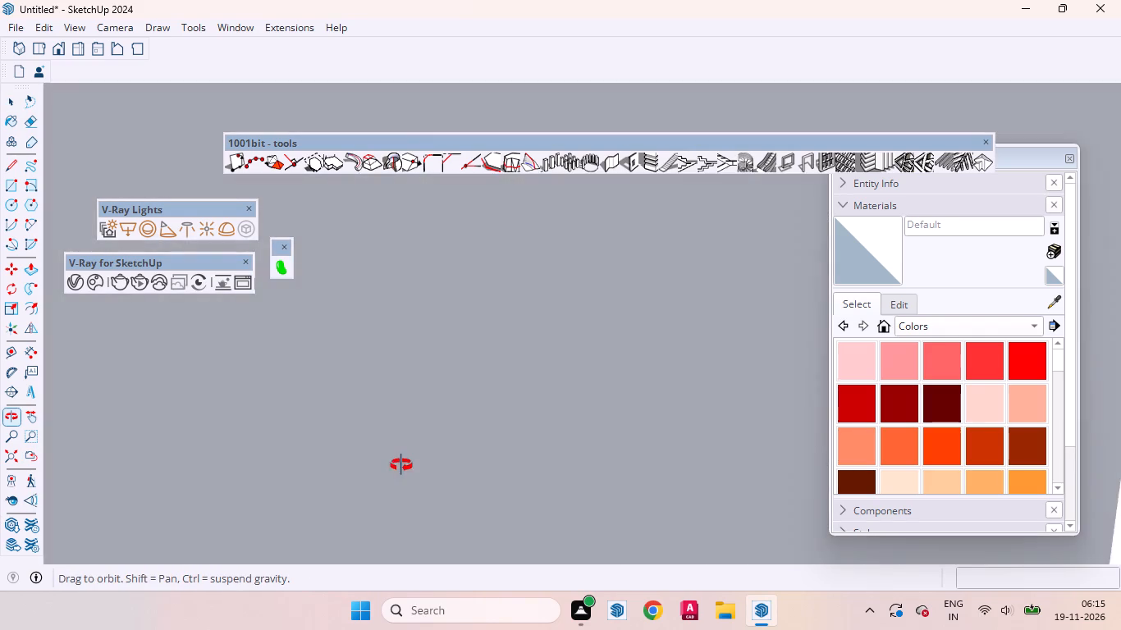
middle_drag(401, 465, 603, 488)
middle_drag(593, 469, 579, 416)
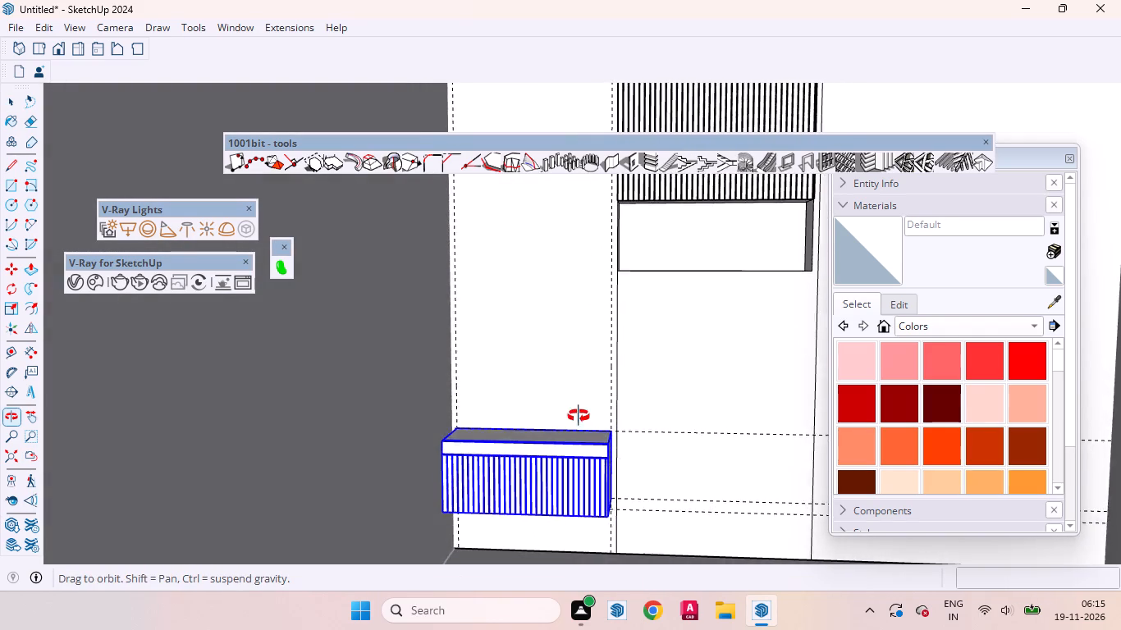
middle_drag(579, 416, 580, 349)
middle_drag(580, 349, 562, 386)
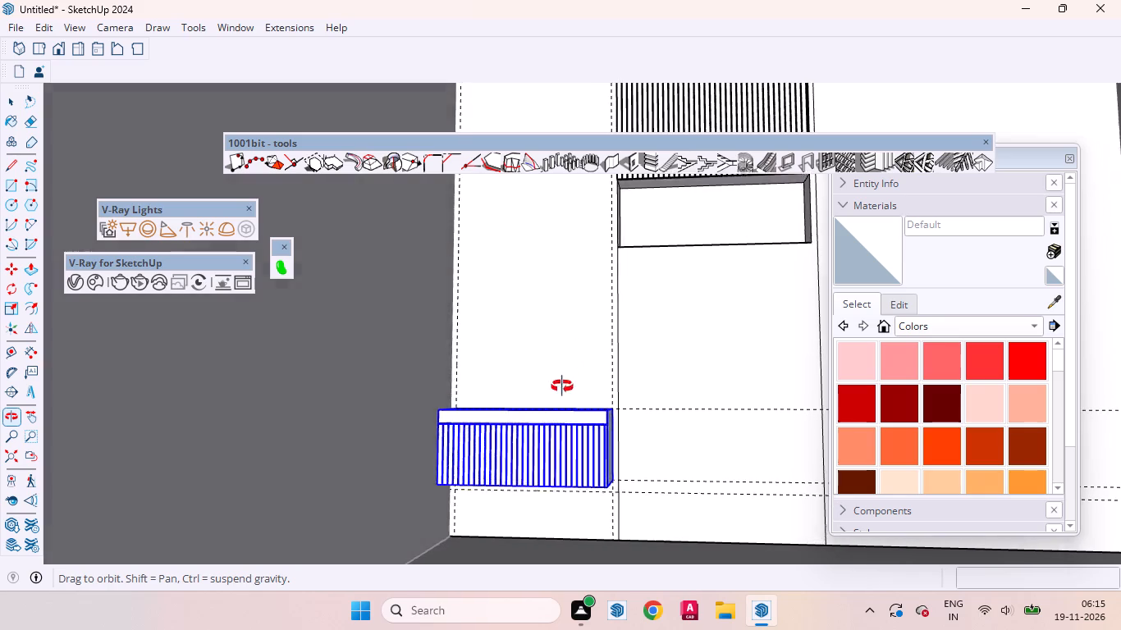
middle_drag(562, 386, 491, 491)
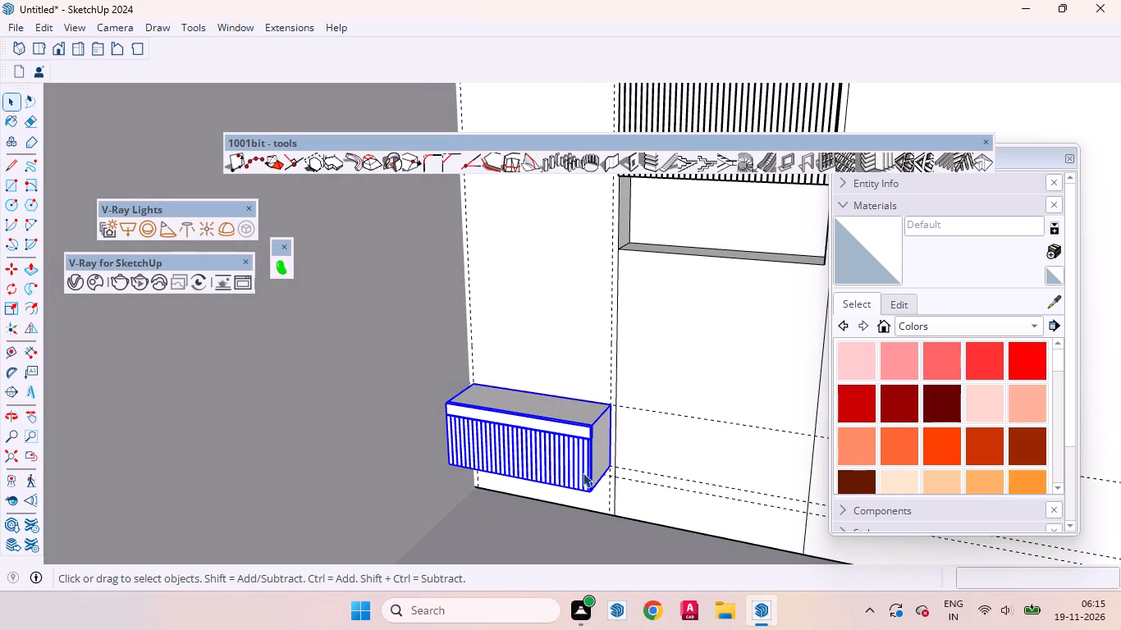
scroll(641, 441, down, 16)
click(797, 554)
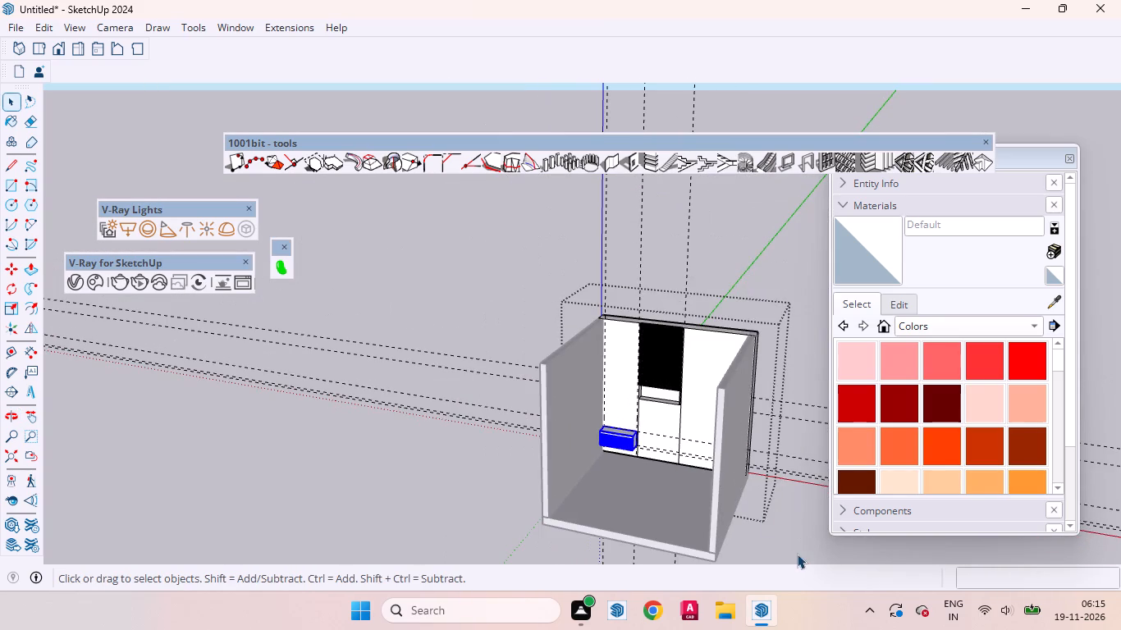
Move the louvred box unit straight up along the back wall by 2 inches.
middle_drag(651, 482, 684, 415)
scroll(658, 434, up, 9)
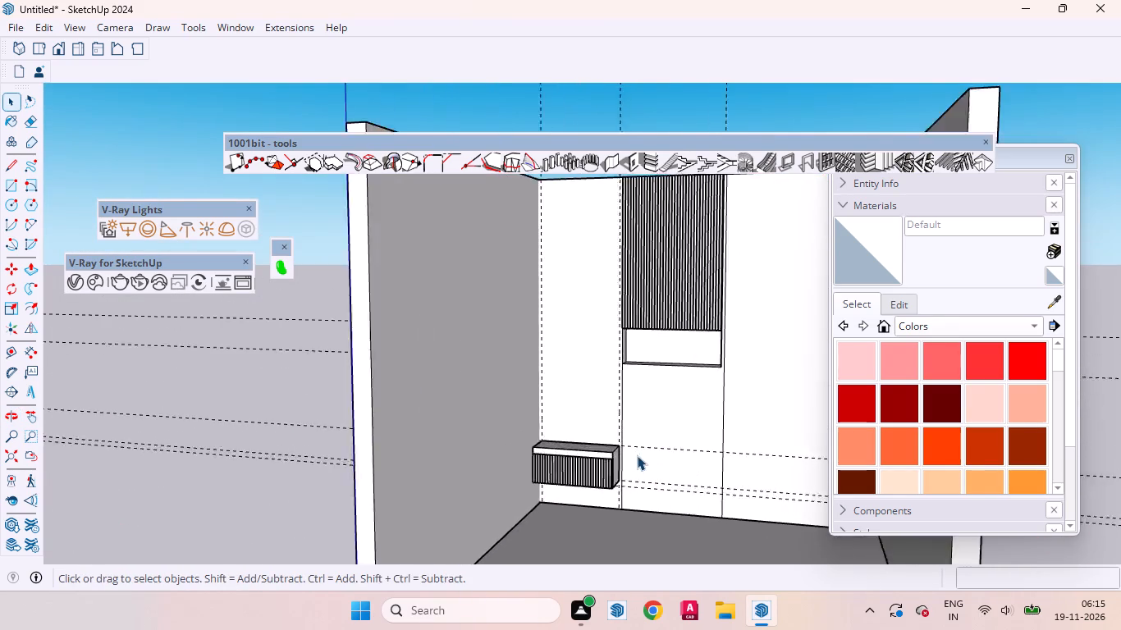
scroll(637, 455, up, 14)
click(573, 465)
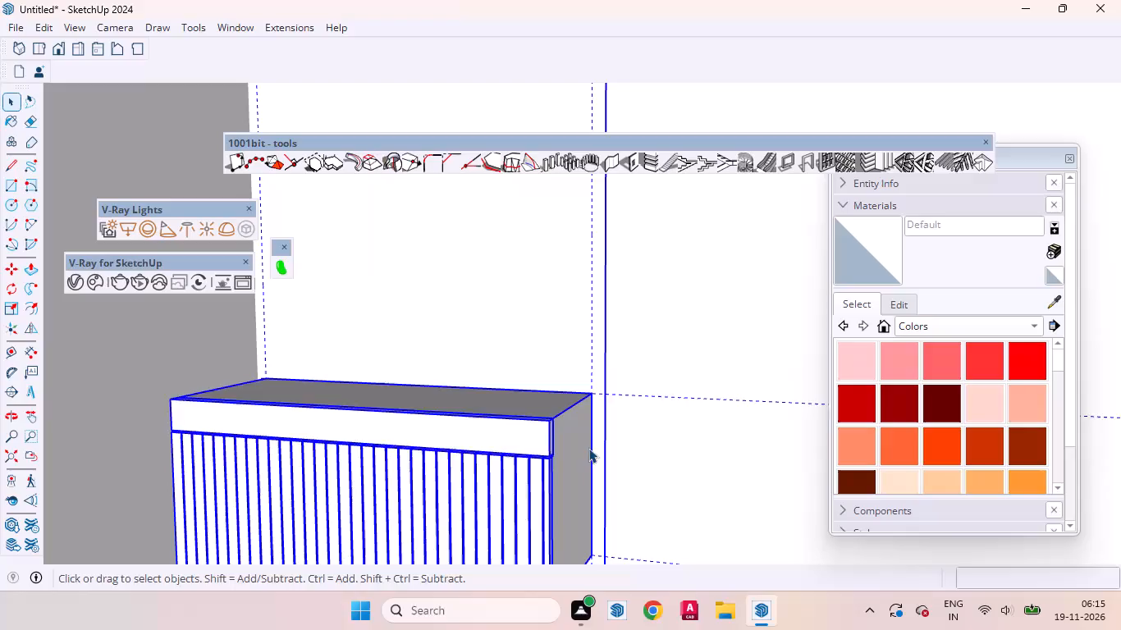
middle_drag(588, 450, 598, 549)
triple_click(534, 446)
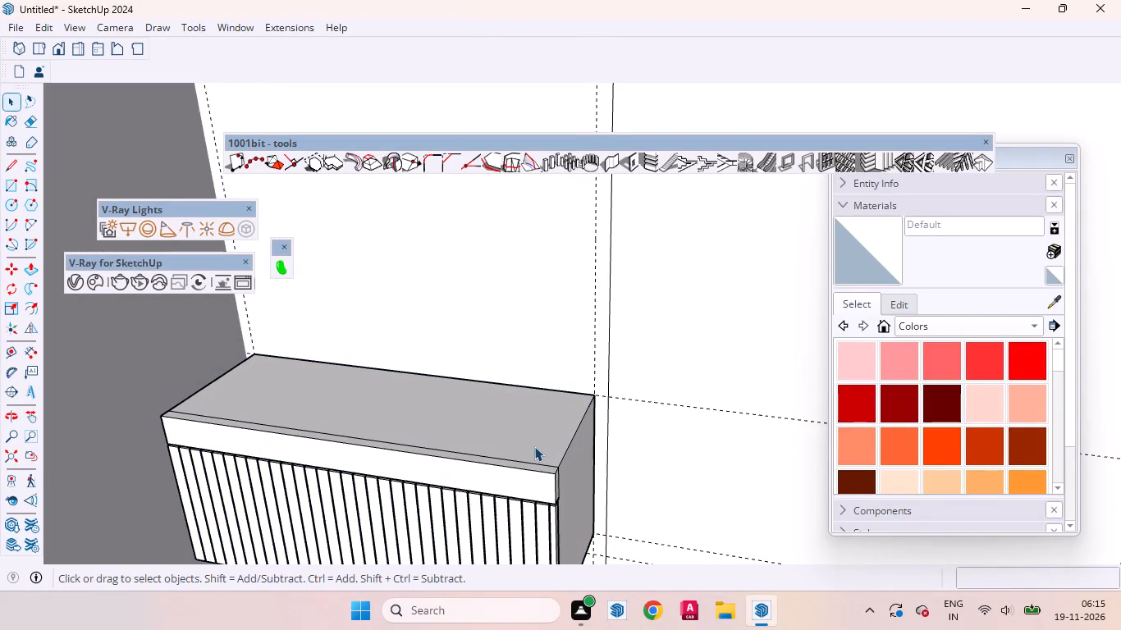
key(m)
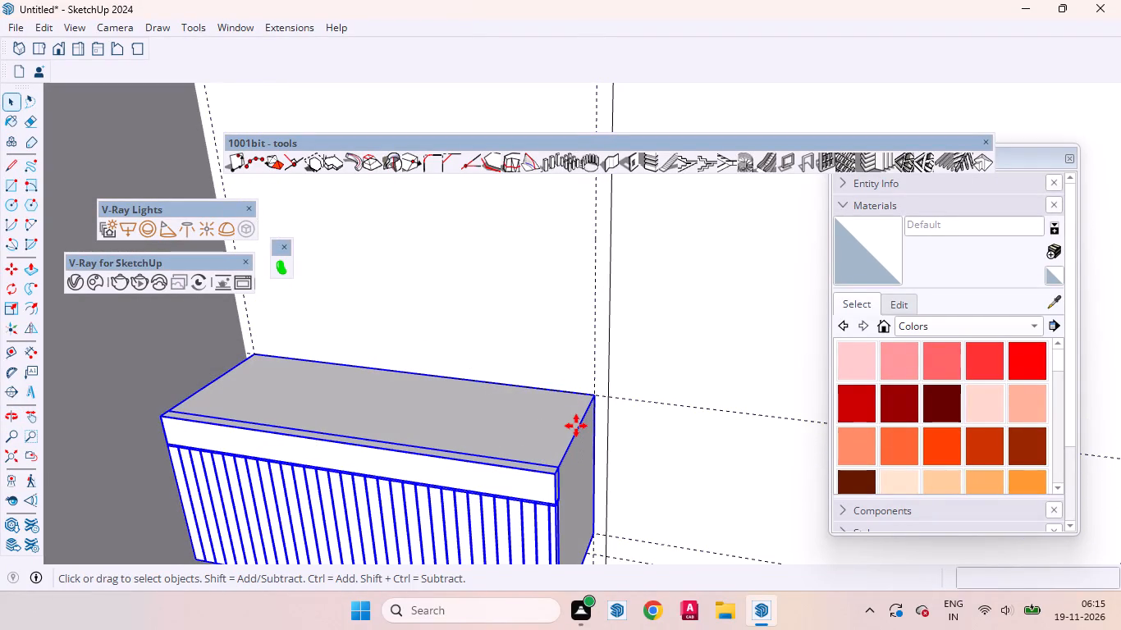
click(529, 363)
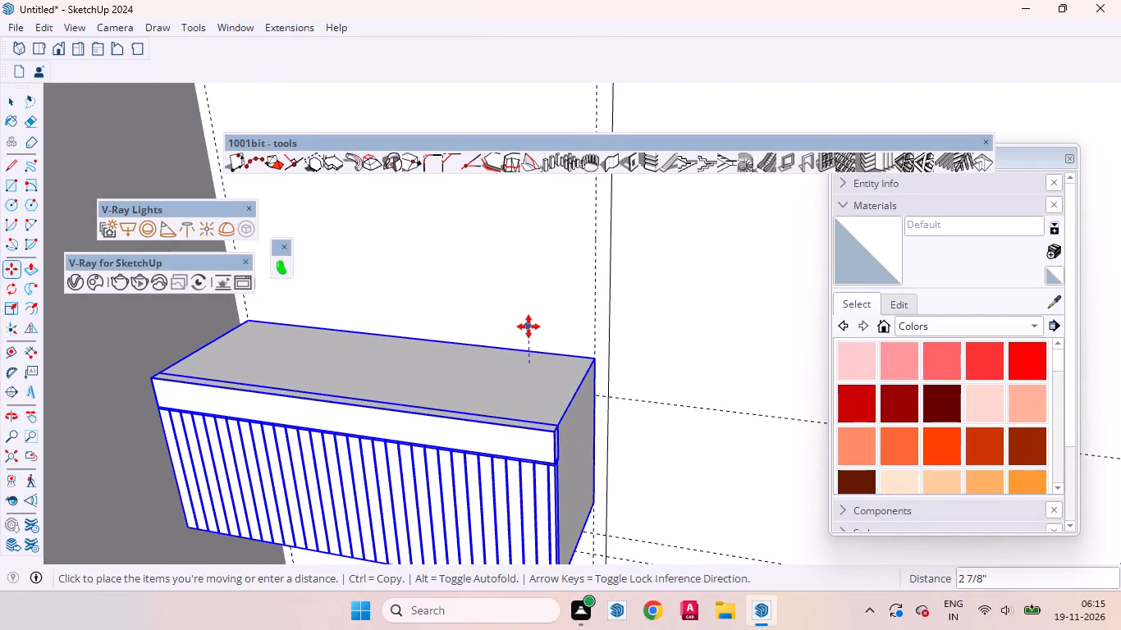
key(2)
key(Return)
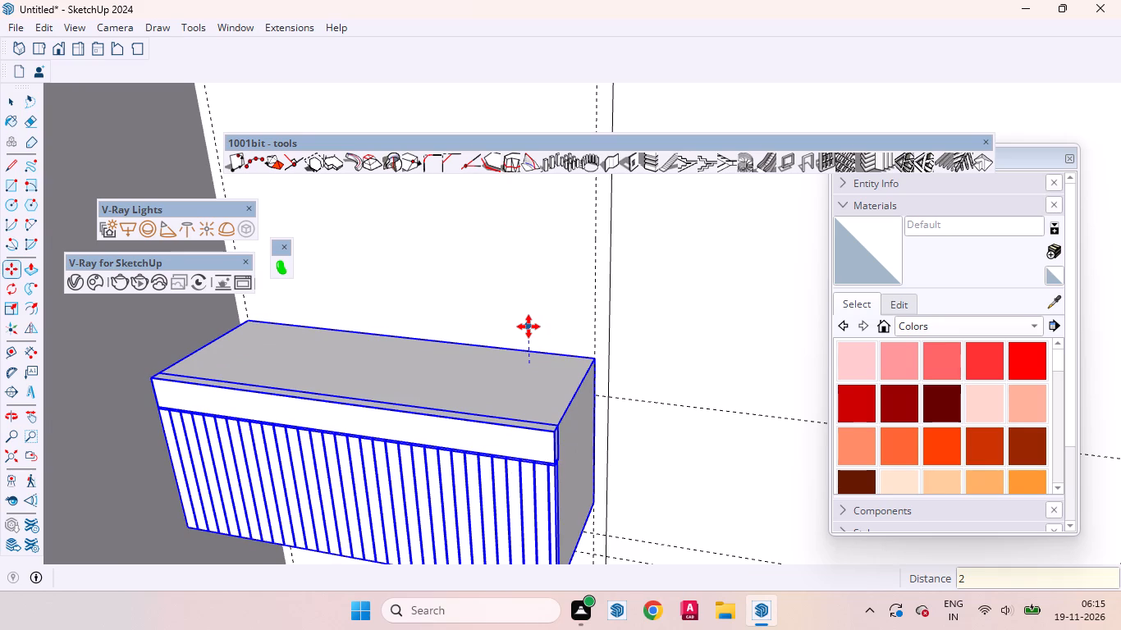
key(space)
Examine the raised box unit's position against the back wall, floor and rest of the room.
scroll(532, 326, down, 3)
scroll(532, 307, up, 1)
scroll(538, 285, down, 3)
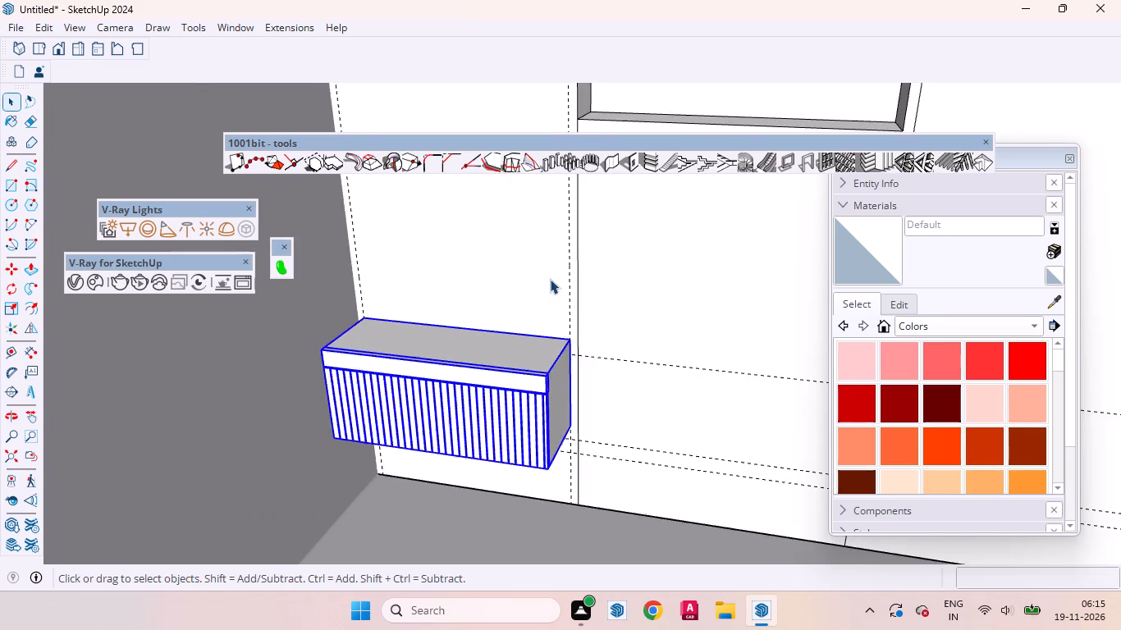
scroll(550, 279, down, 9)
middle_drag(554, 307, 579, 222)
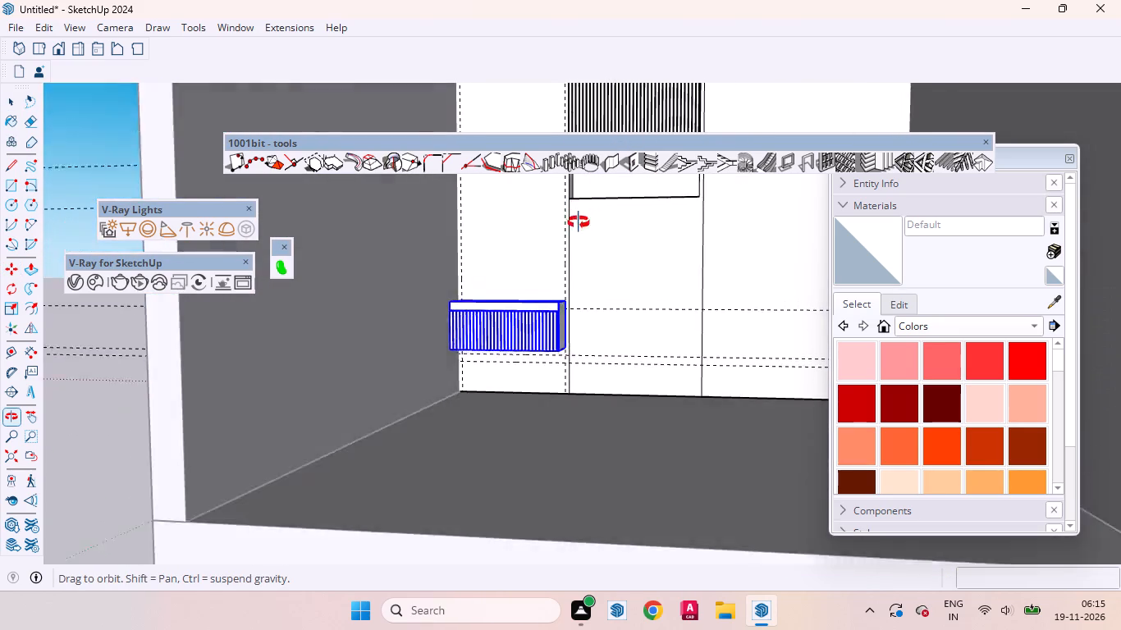
middle_drag(579, 222, 579, 319)
scroll(586, 430, down, 9)
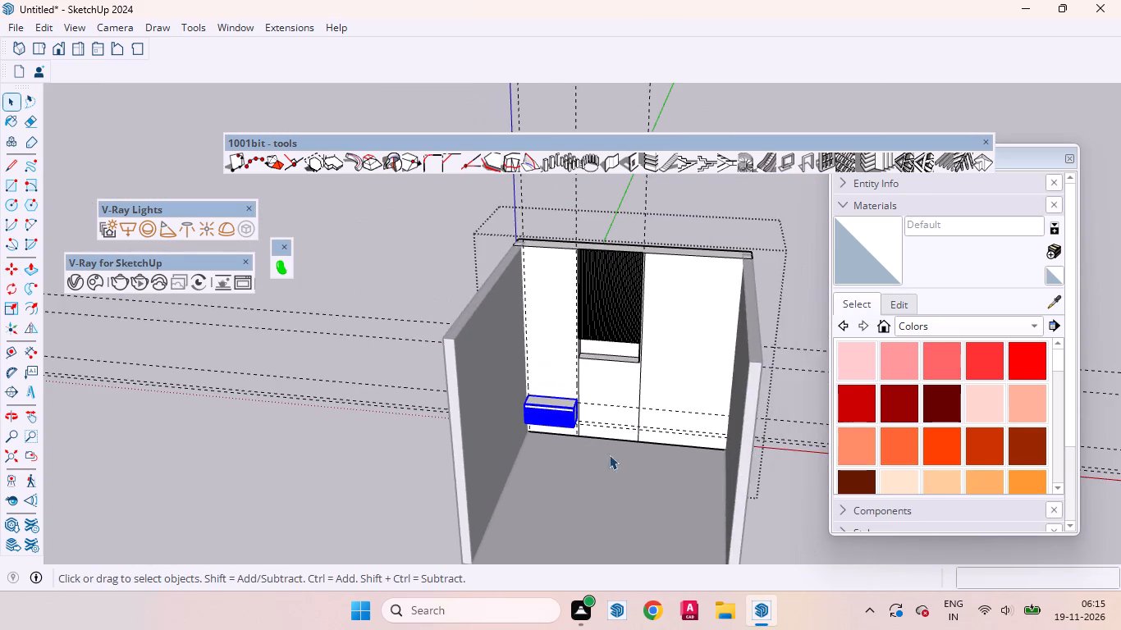
scroll(599, 386, up, 5)
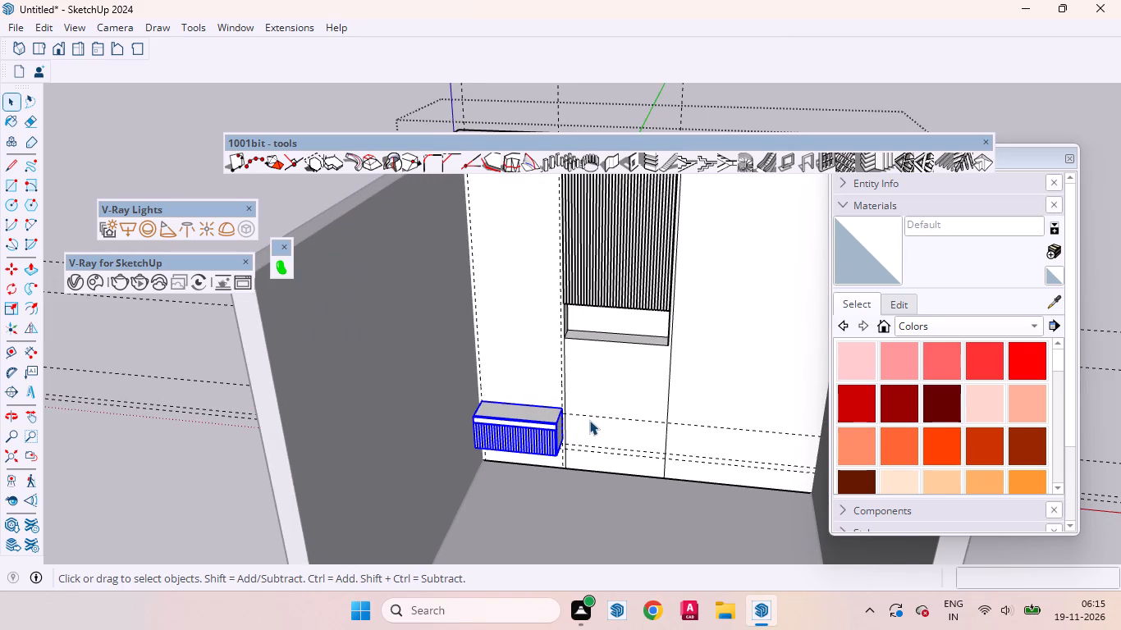
scroll(517, 349, up, 1)
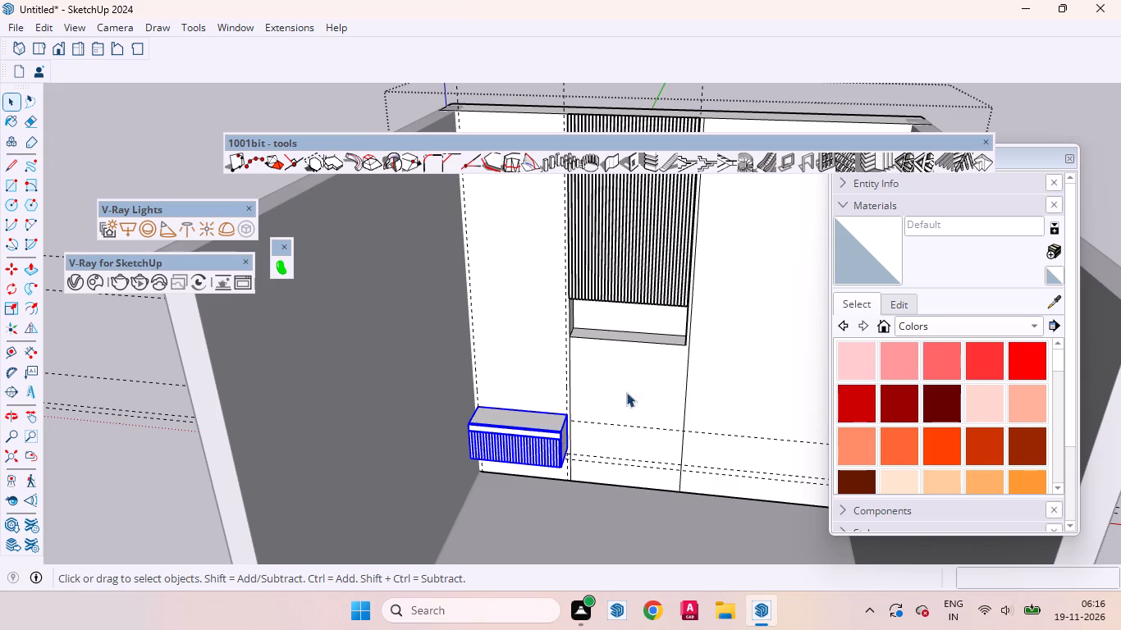
Examine the recessed niche beneath the back wall's louvred panel, including its side, top and bottom faces, from several angles.
scroll(694, 346, up, 3)
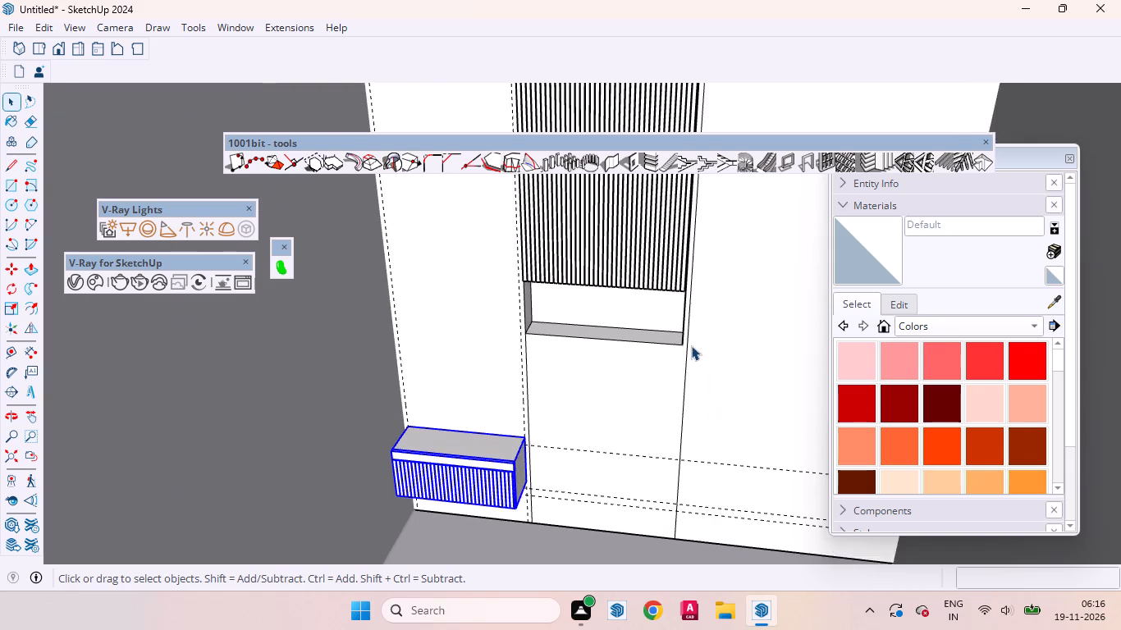
scroll(575, 330, up, 6)
middle_drag(642, 336, 423, 152)
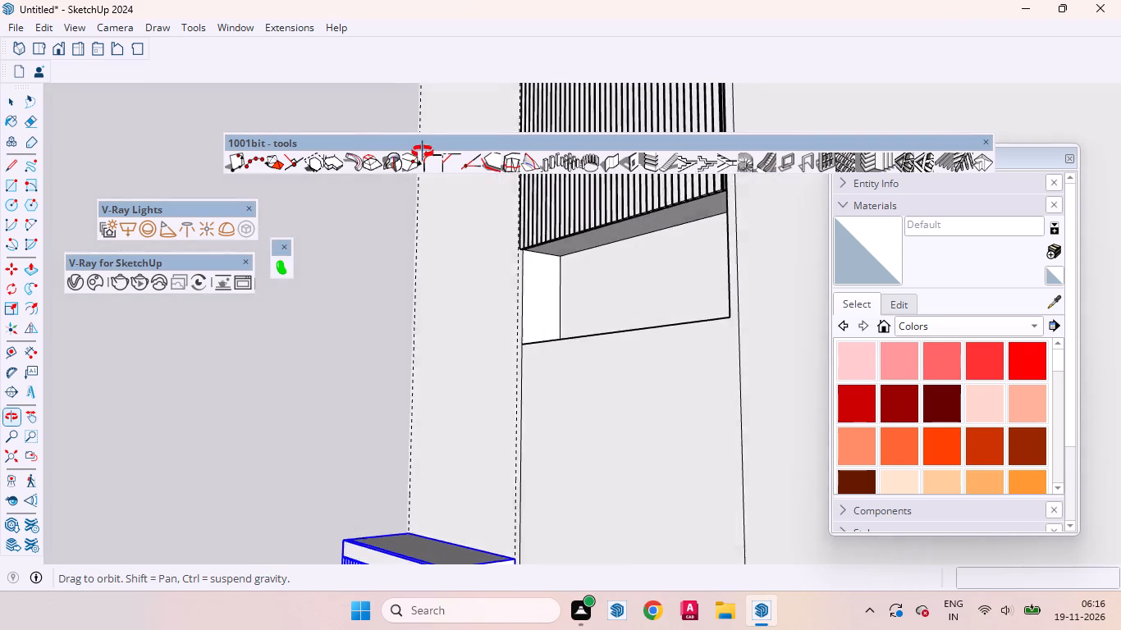
middle_drag(423, 152, 730, 183)
scroll(670, 208, up, 11)
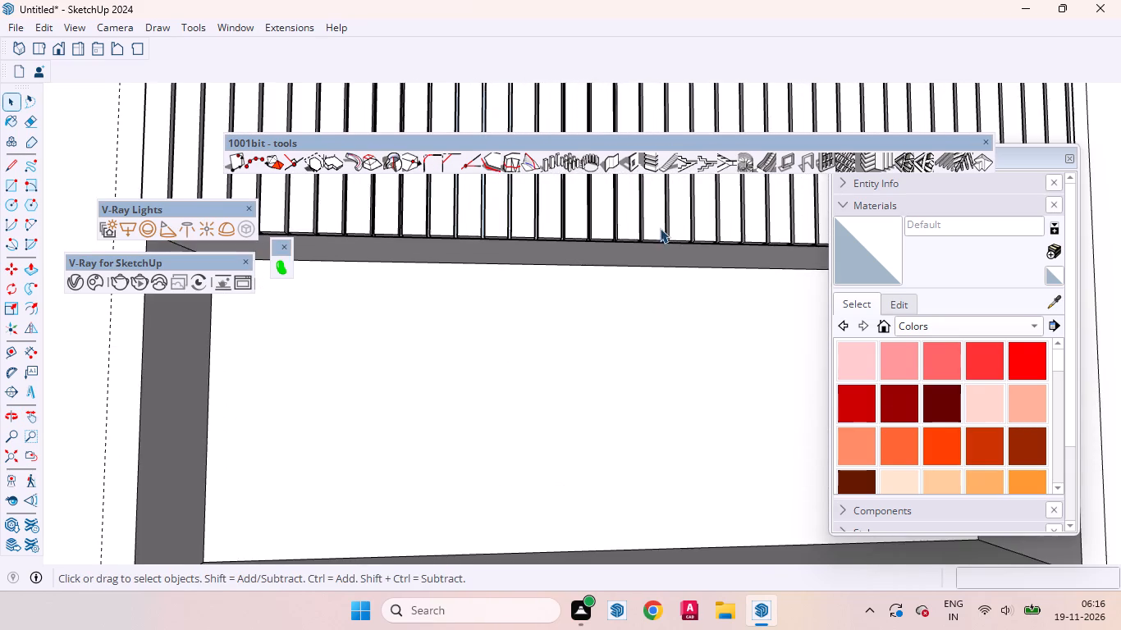
middle_drag(650, 236, 490, 23)
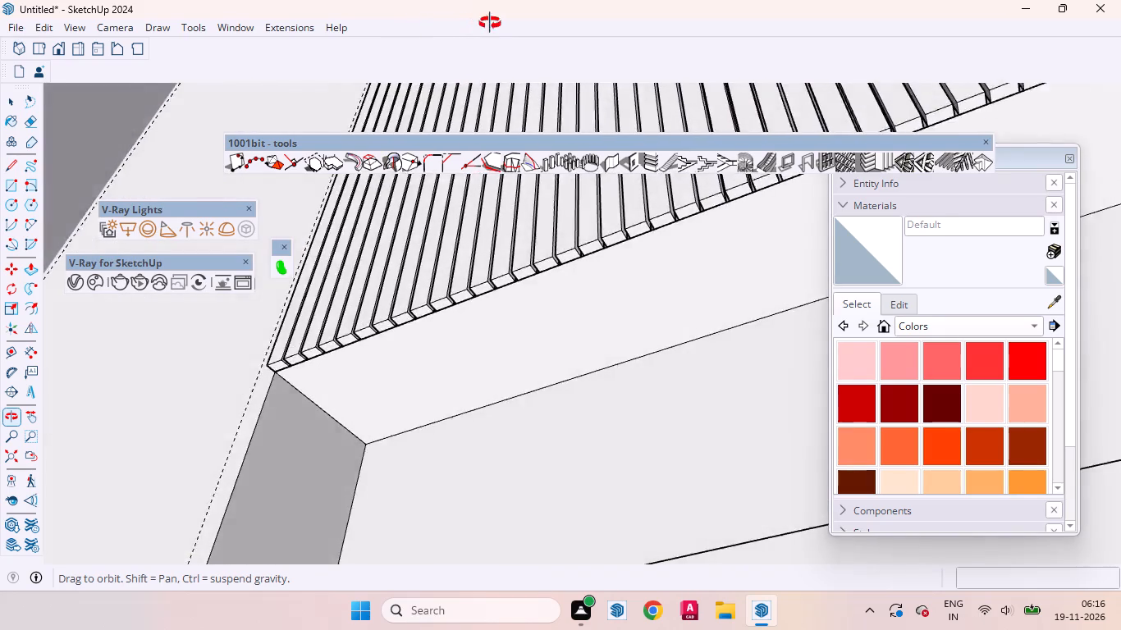
middle_drag(490, 23, 603, 323)
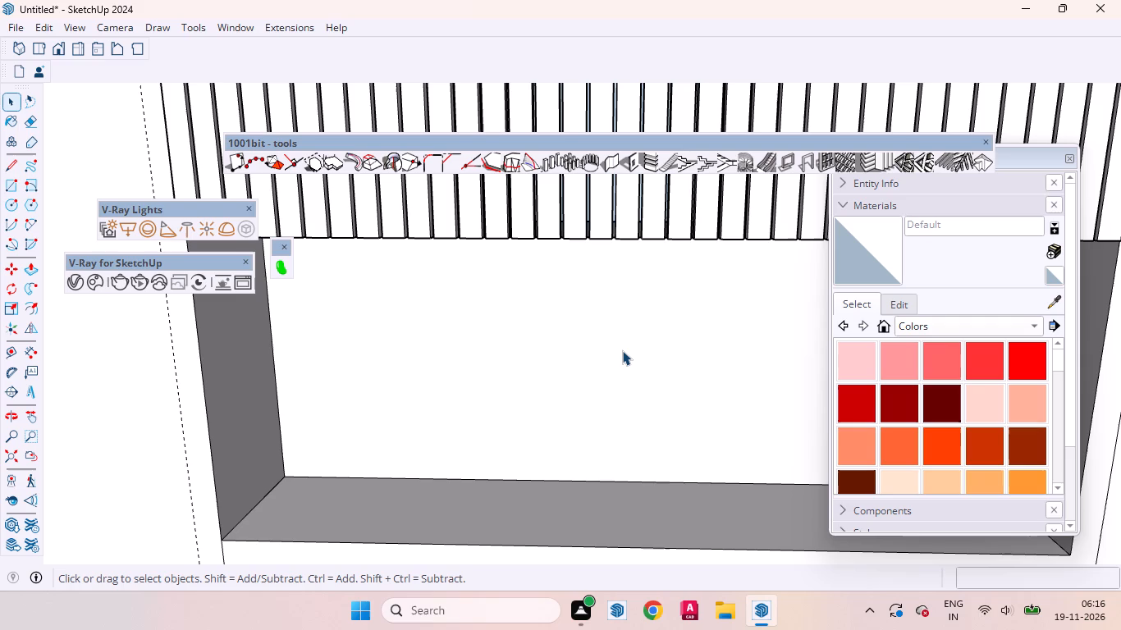
scroll(622, 350, up, 1)
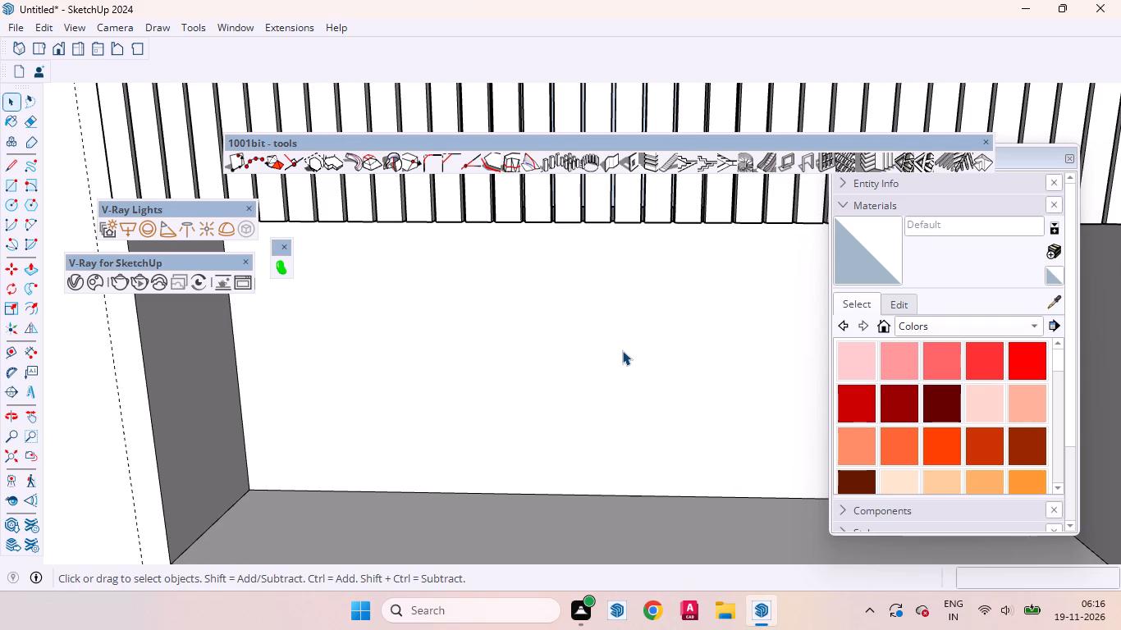
scroll(639, 337, up, 1)
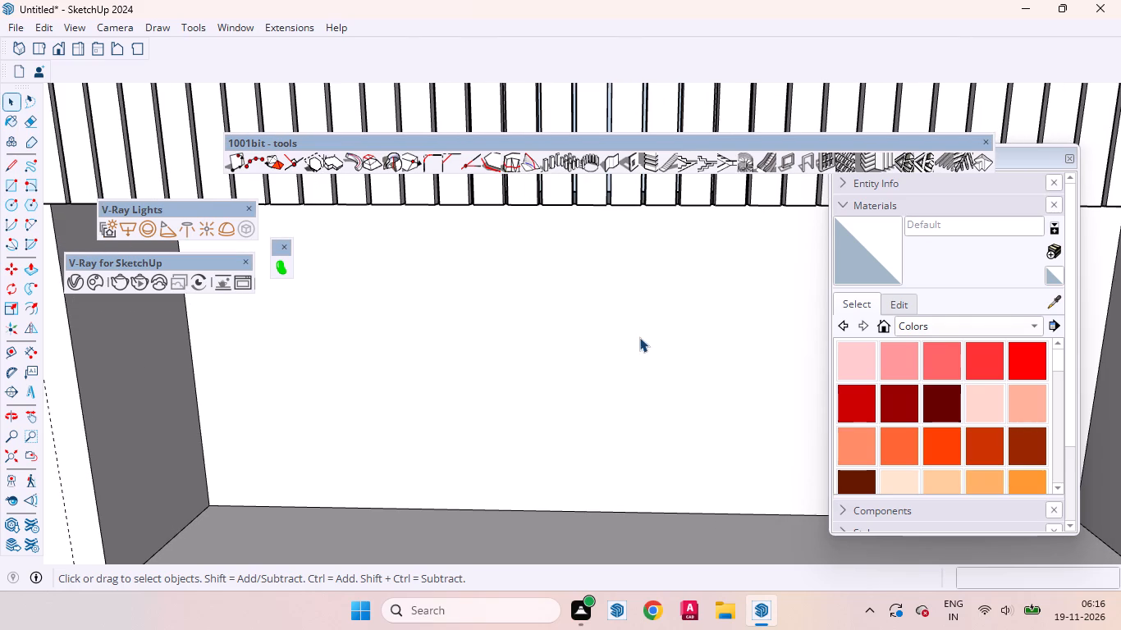
middle_drag(630, 372, 619, 357)
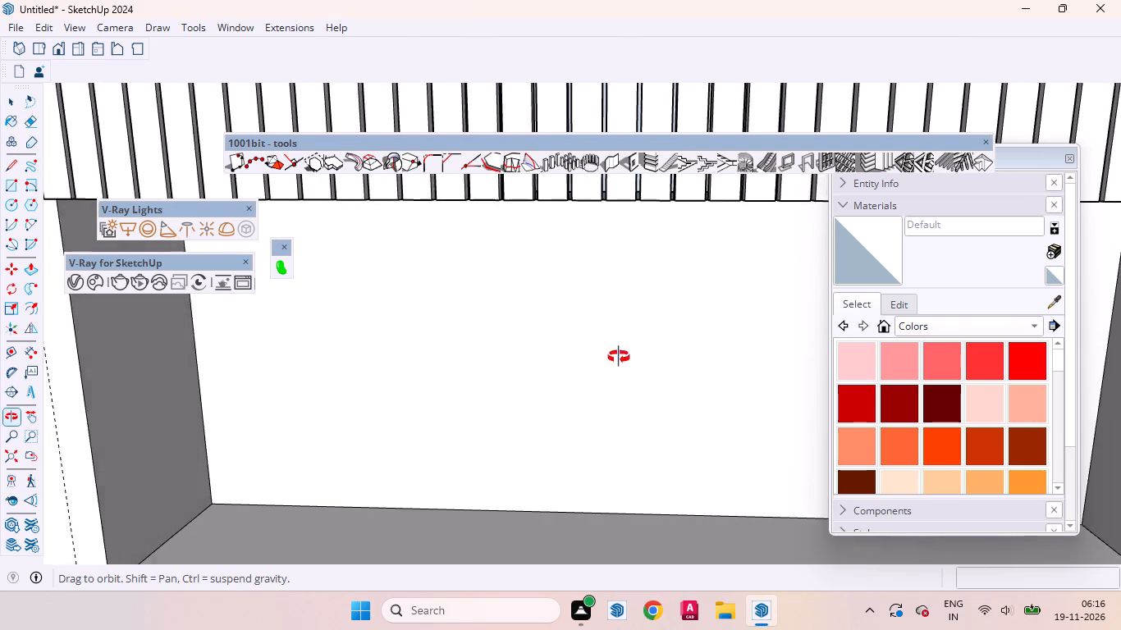
middle_drag(619, 357, 353, 229)
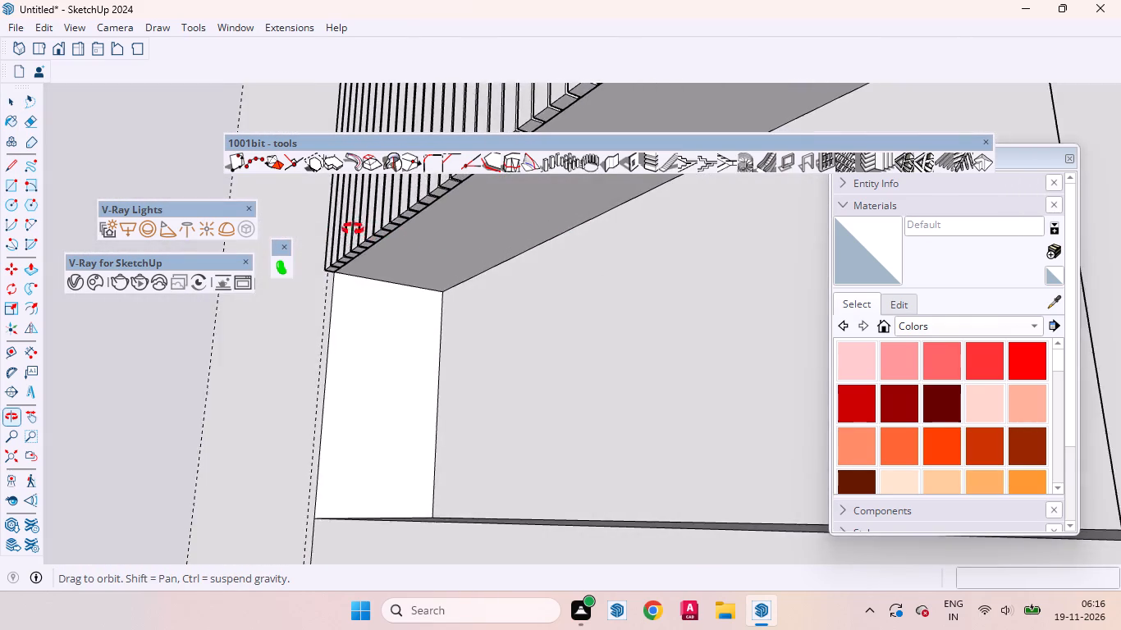
middle_drag(353, 229, 524, 273)
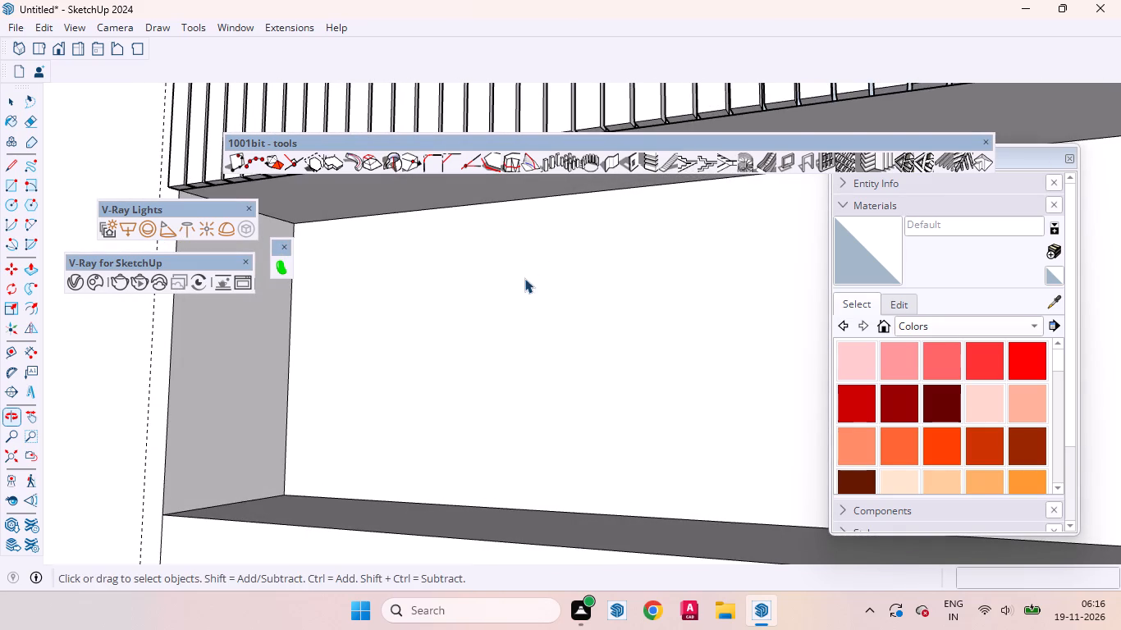
scroll(579, 323, down, 2)
scroll(450, 378, up, 1)
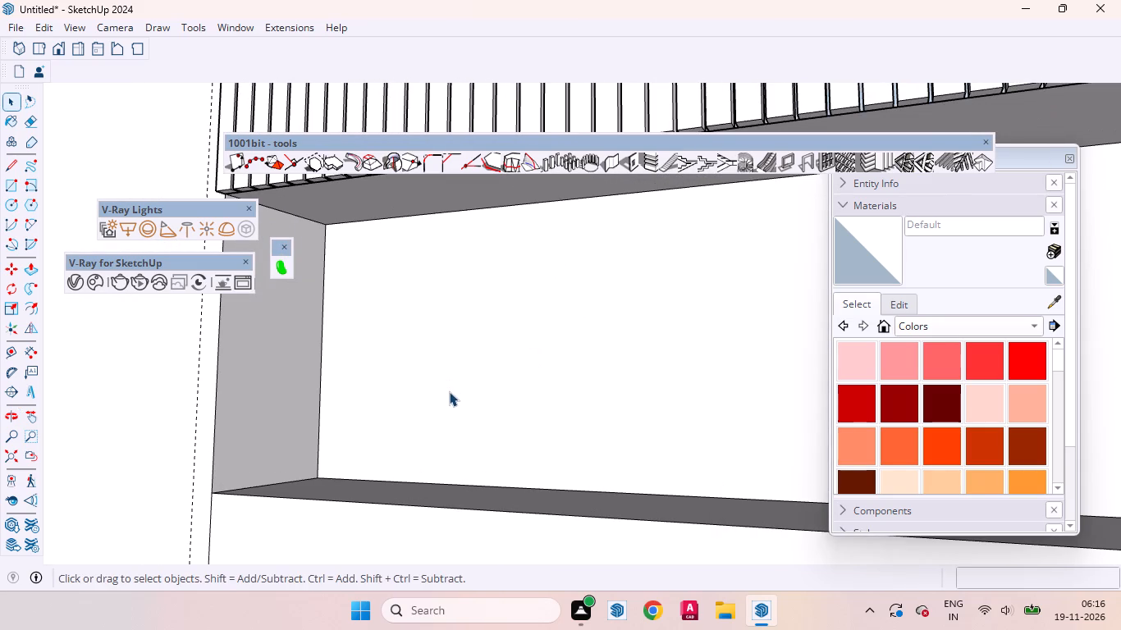
scroll(523, 414, up, 1)
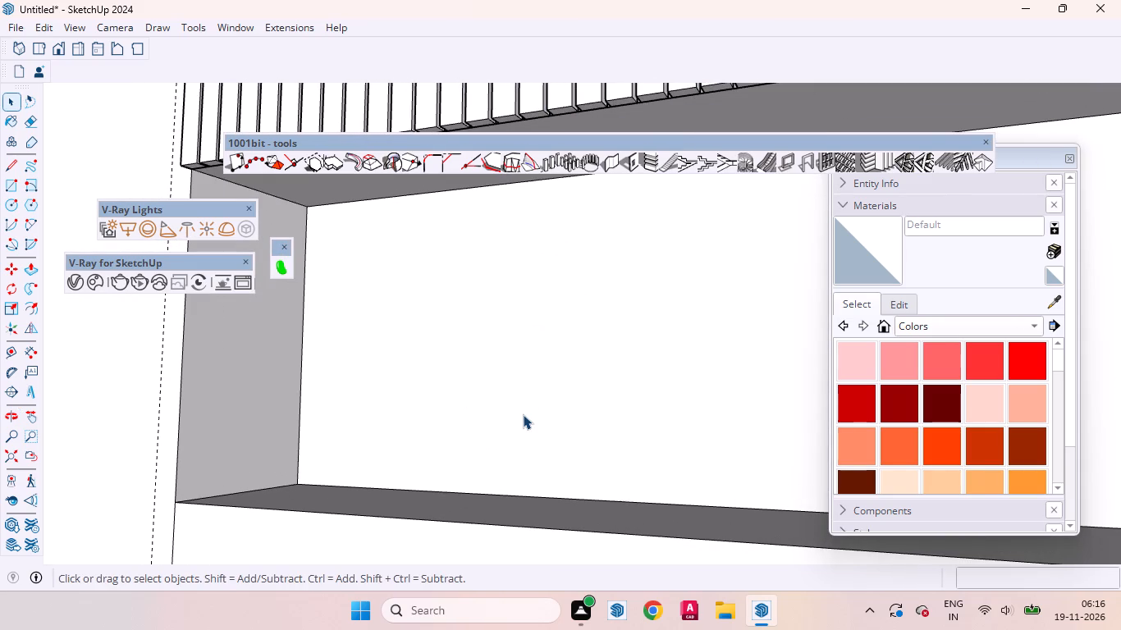
middle_drag(533, 420, 533, 374)
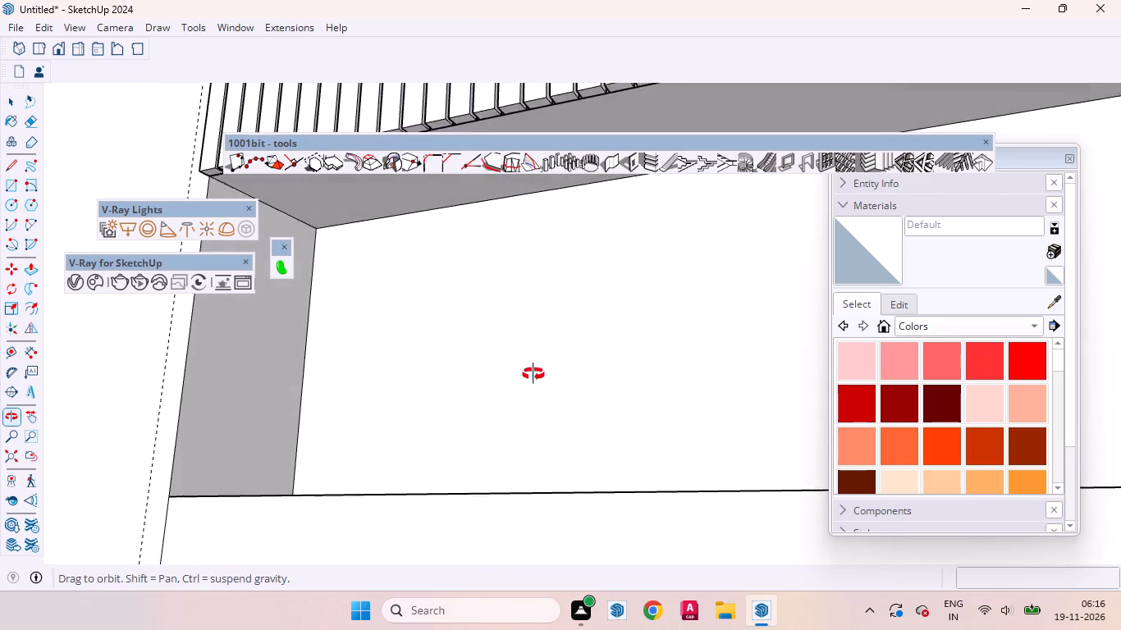
middle_drag(533, 374, 583, 367)
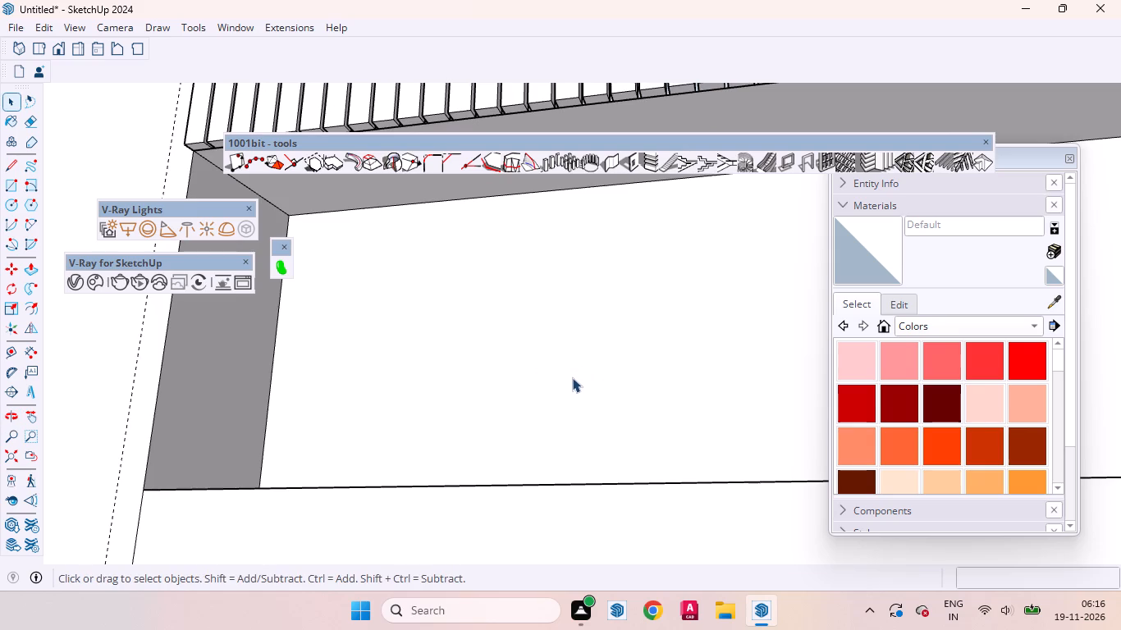
scroll(565, 457, down, 1)
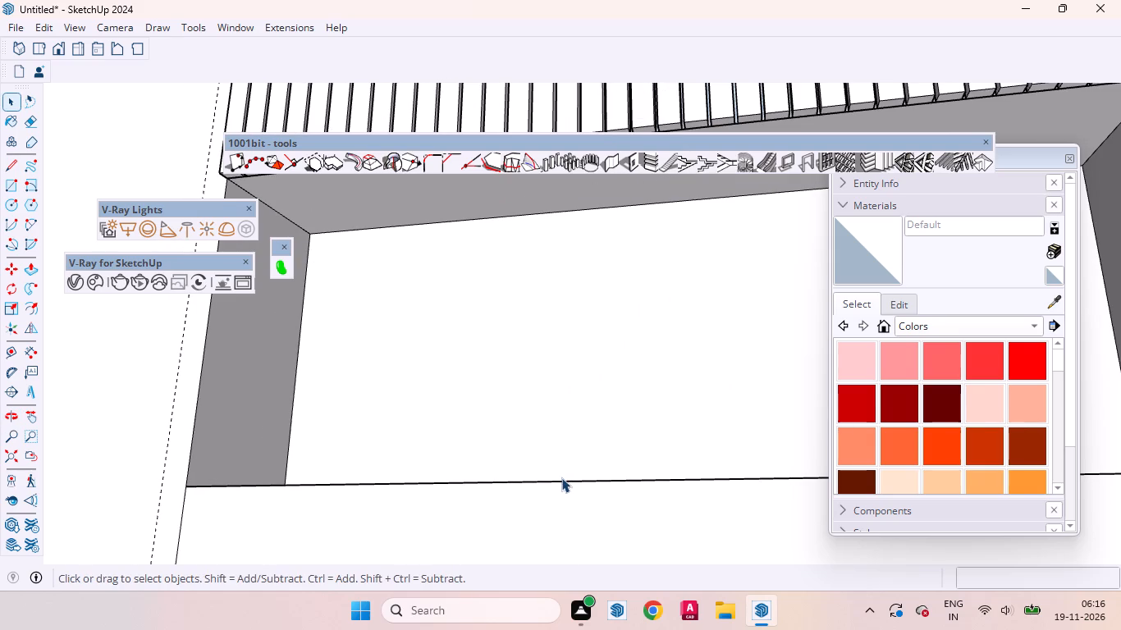
scroll(521, 448, up, 1)
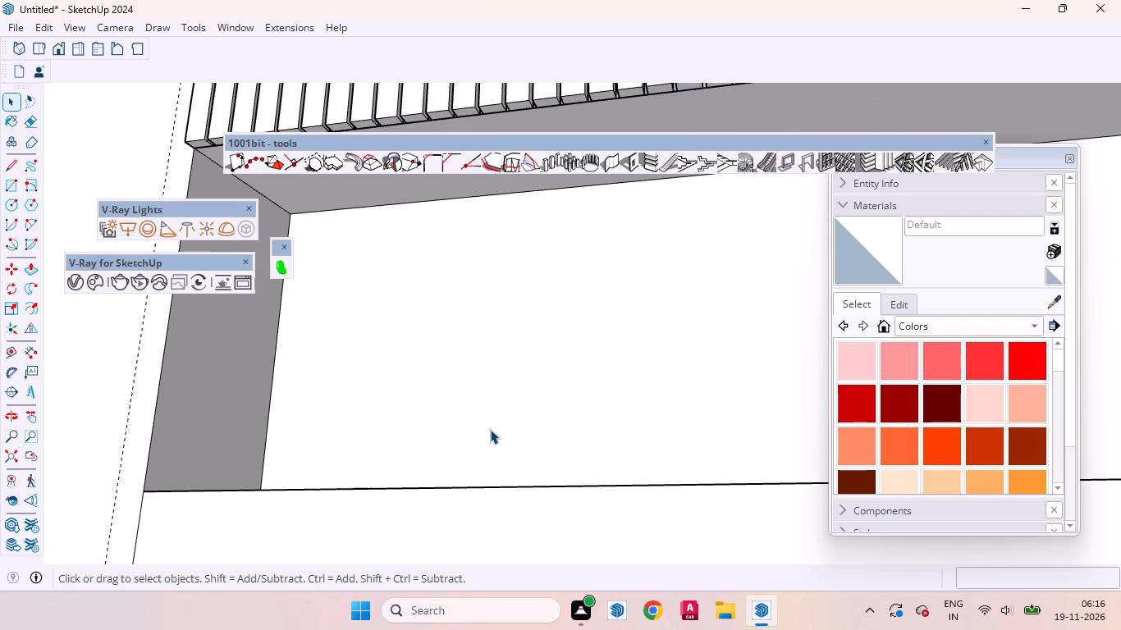
middle_drag(490, 429, 509, 493)
scroll(615, 465, down, 5)
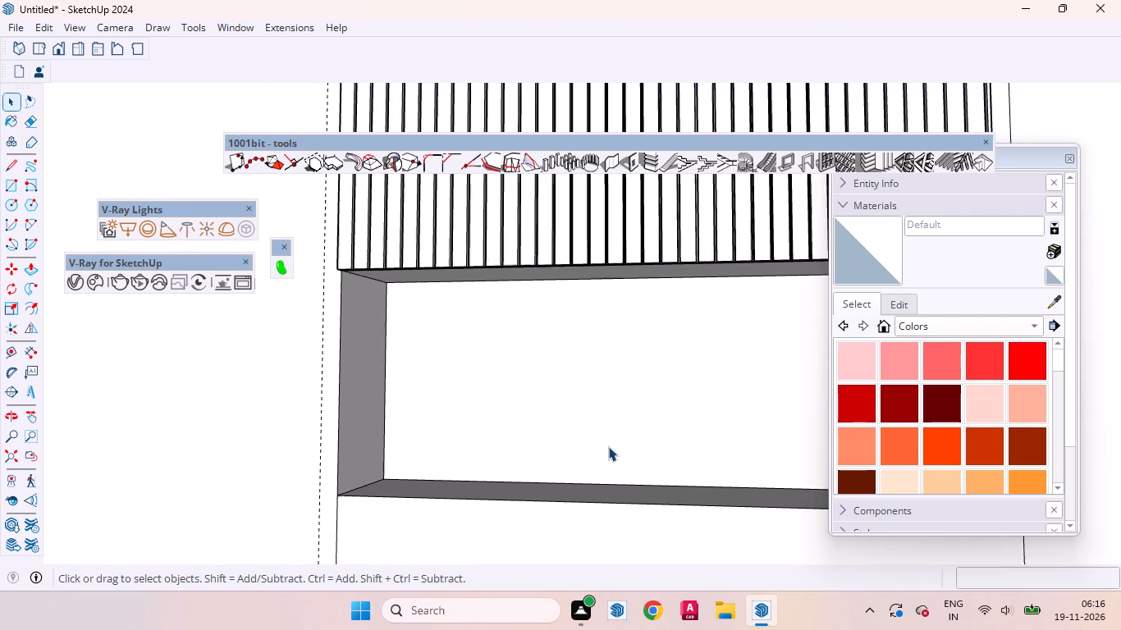
scroll(608, 446, down, 1)
scroll(608, 446, up, 1)
scroll(575, 408, down, 3)
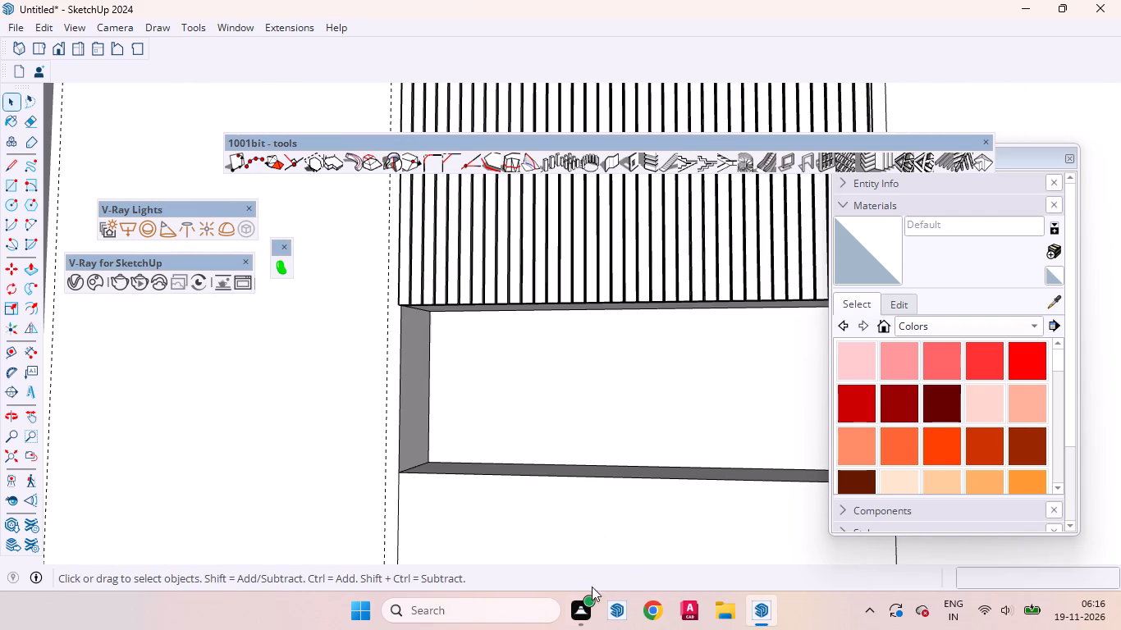
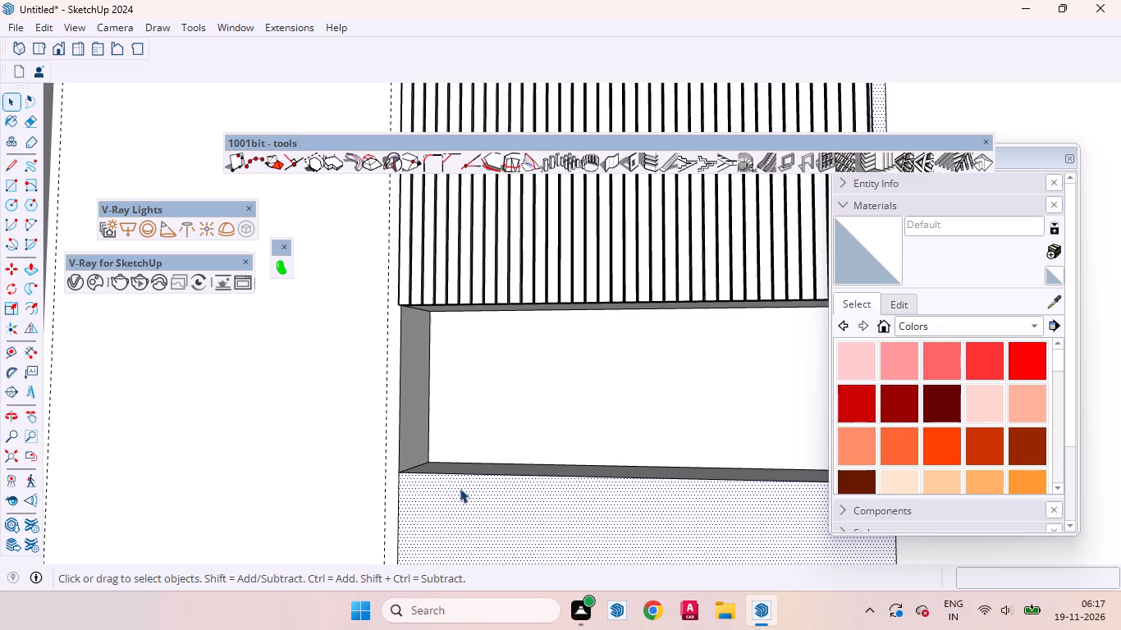
Examine the niche beneath the louvred panel up close, and the box unit's placement against the back wall.
scroll(637, 500, down, 2)
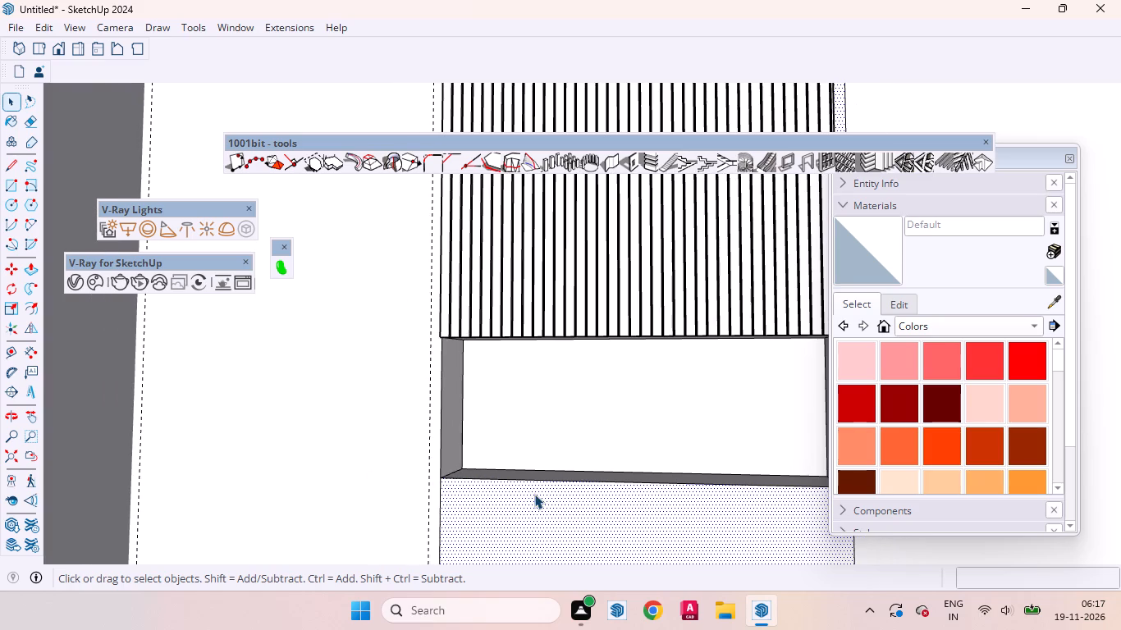
middle_drag(534, 494, 515, 538)
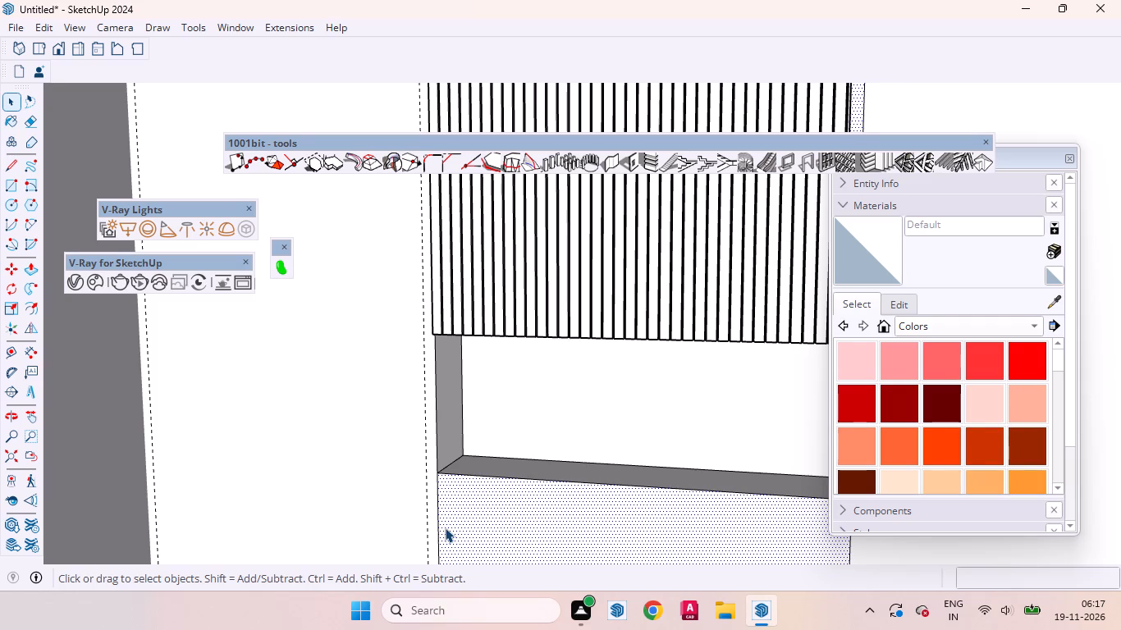
scroll(507, 454, up, 2)
click(373, 448)
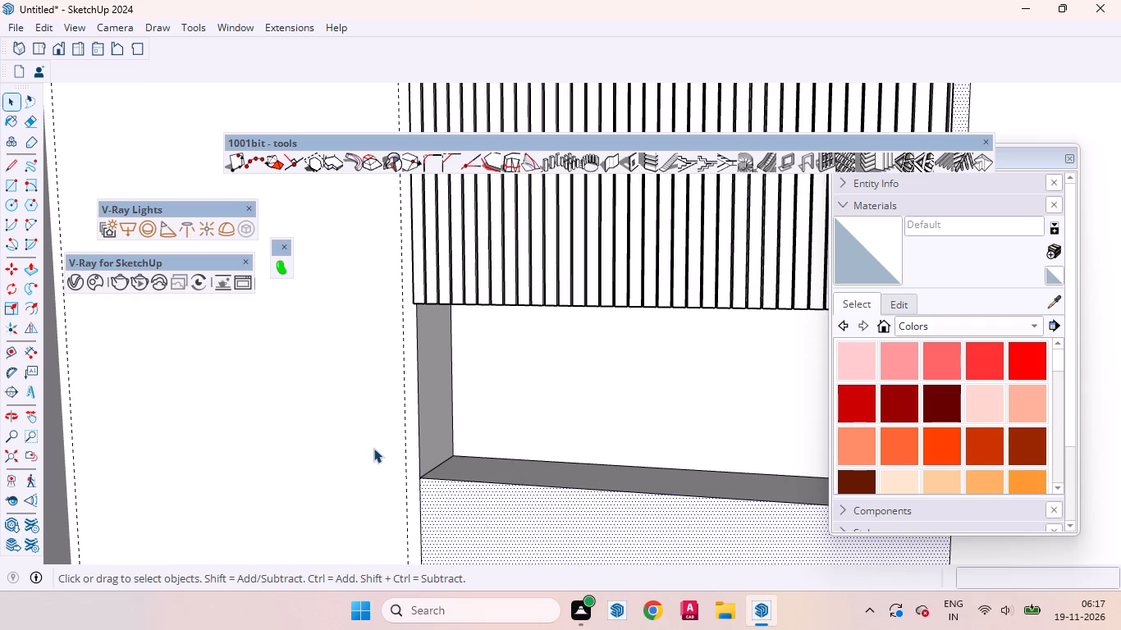
middle_drag(375, 447, 488, 448)
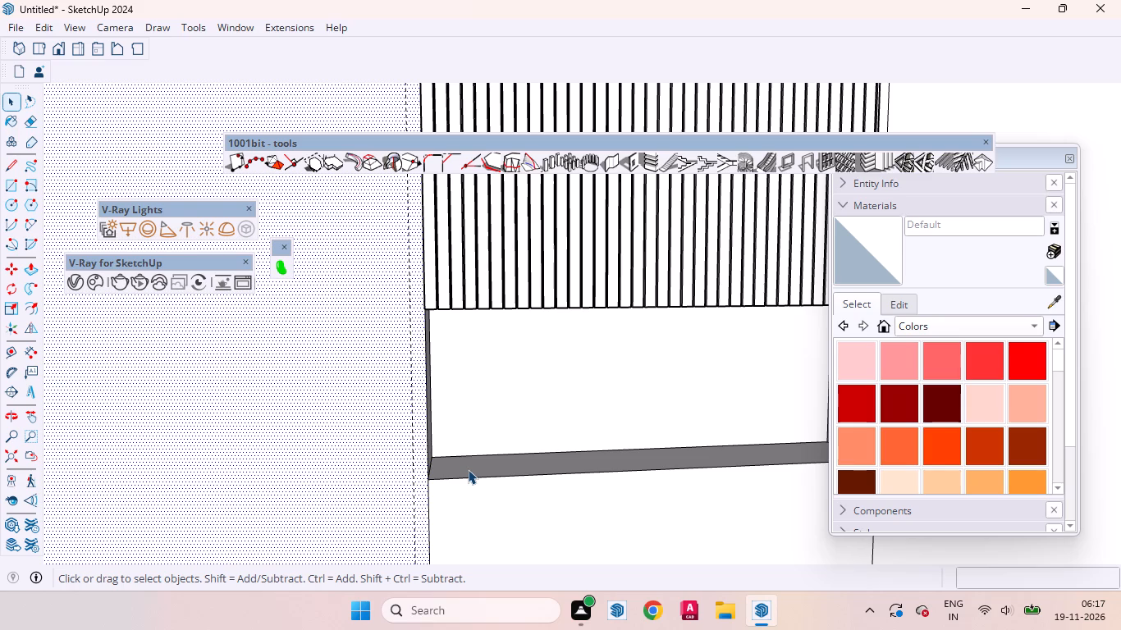
scroll(468, 469, up, 4)
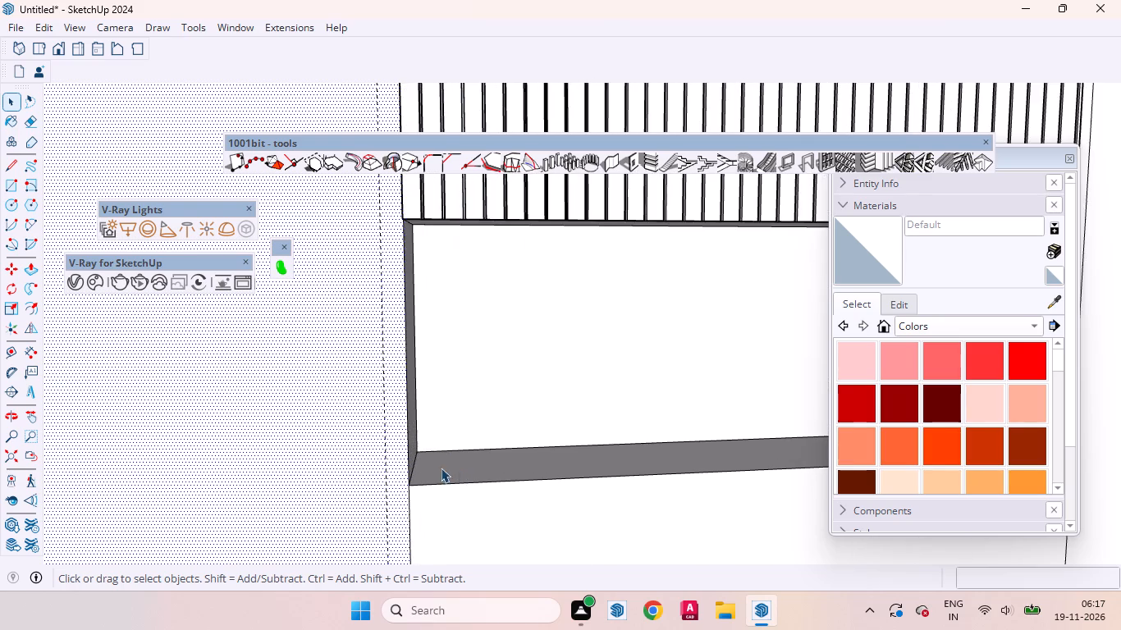
scroll(441, 468, up, 5)
scroll(567, 392, down, 5)
scroll(568, 392, up, 1)
scroll(567, 392, down, 4)
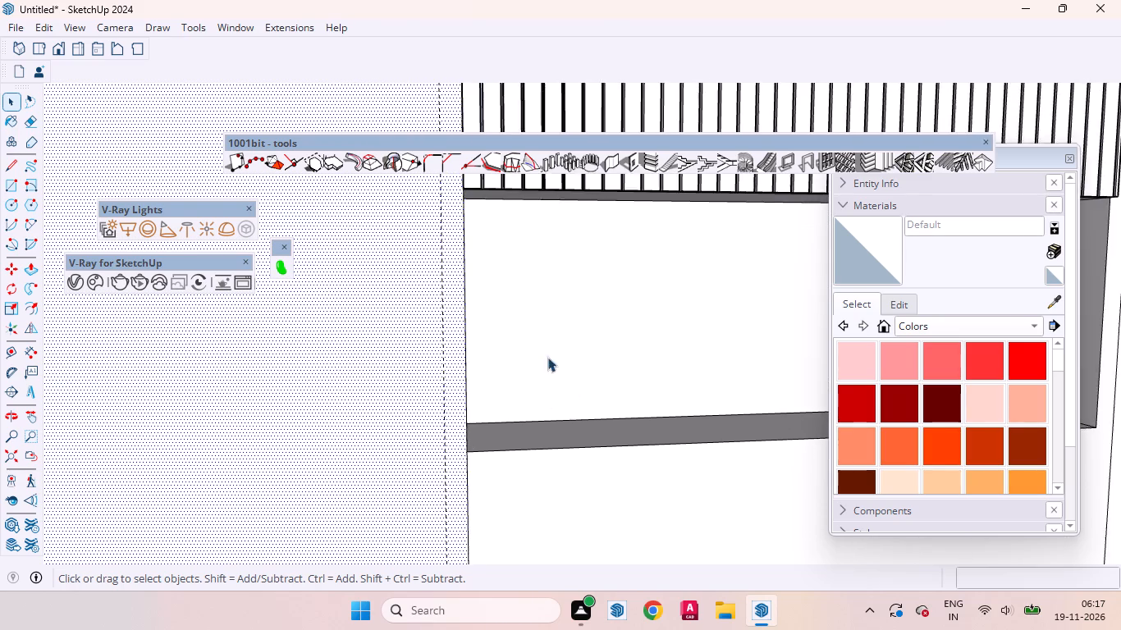
scroll(547, 357, down, 9)
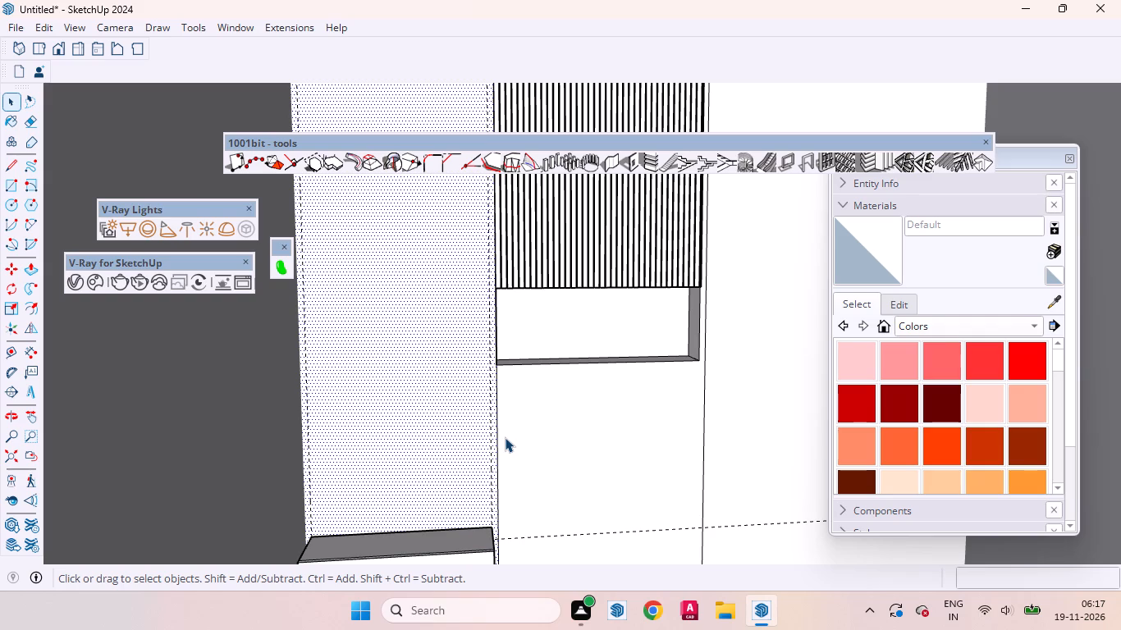
scroll(445, 417, down, 6)
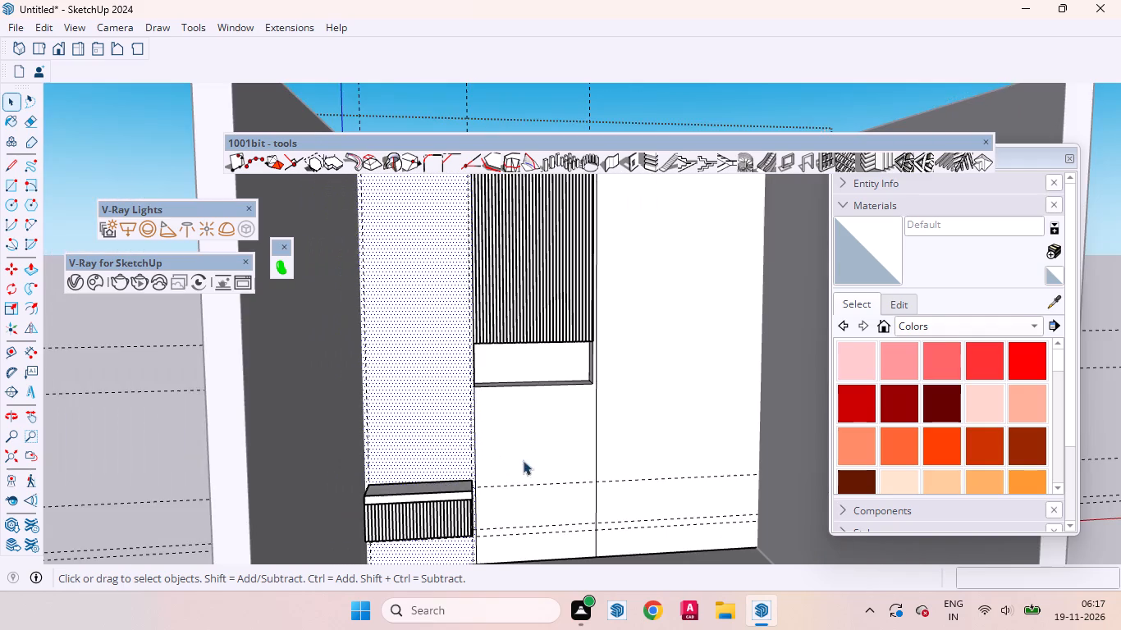
middle_drag(477, 484, 436, 458)
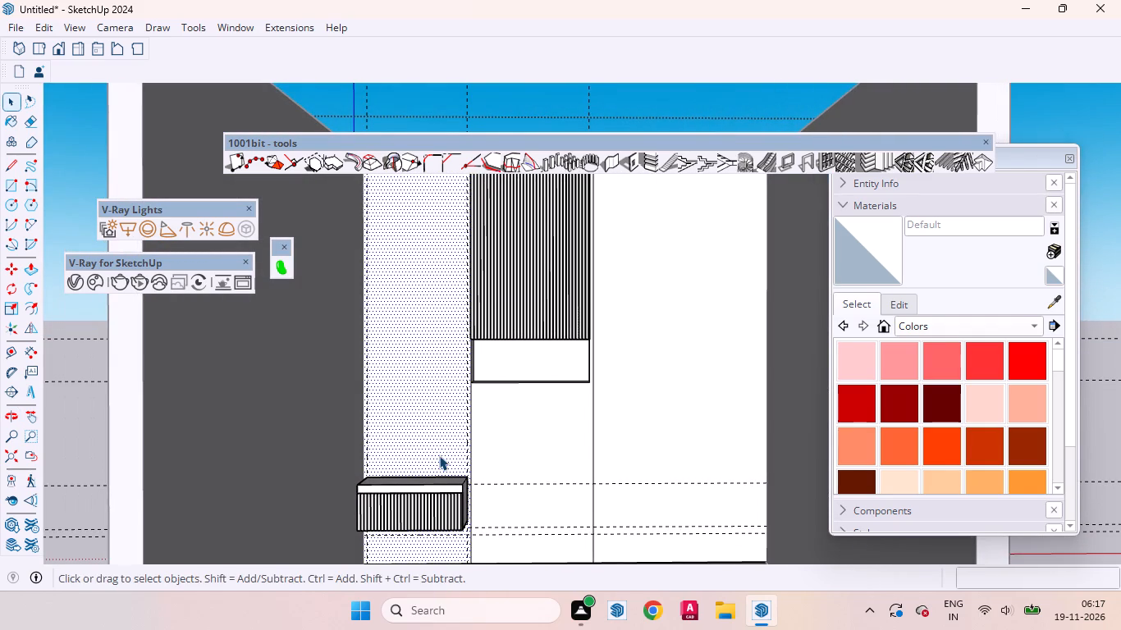
scroll(439, 455, up, 1)
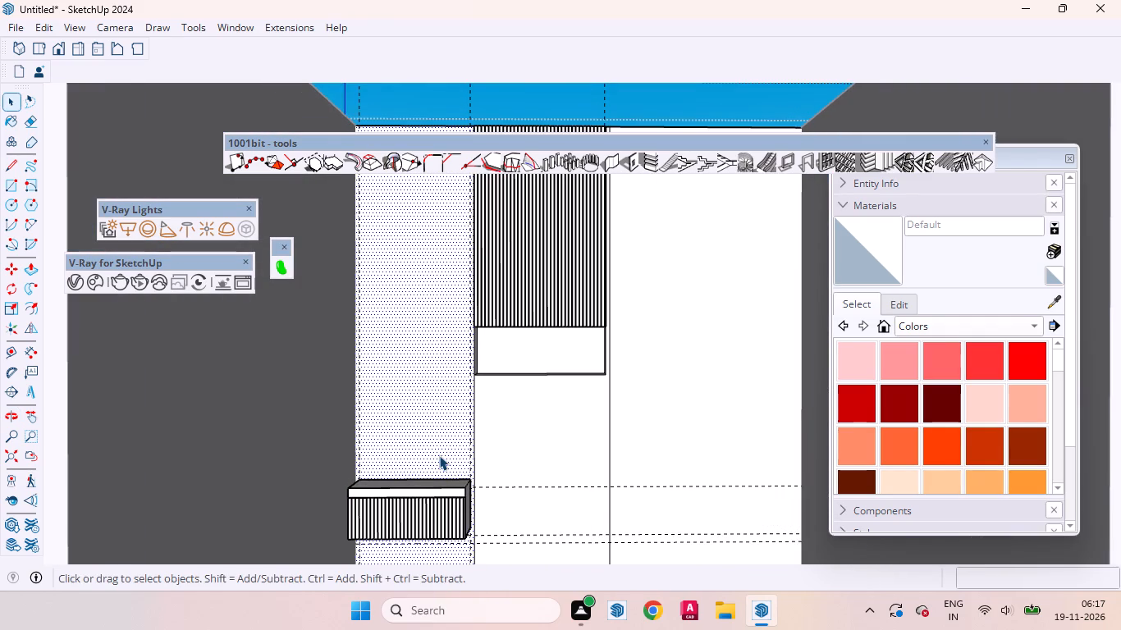
scroll(437, 456, down, 1)
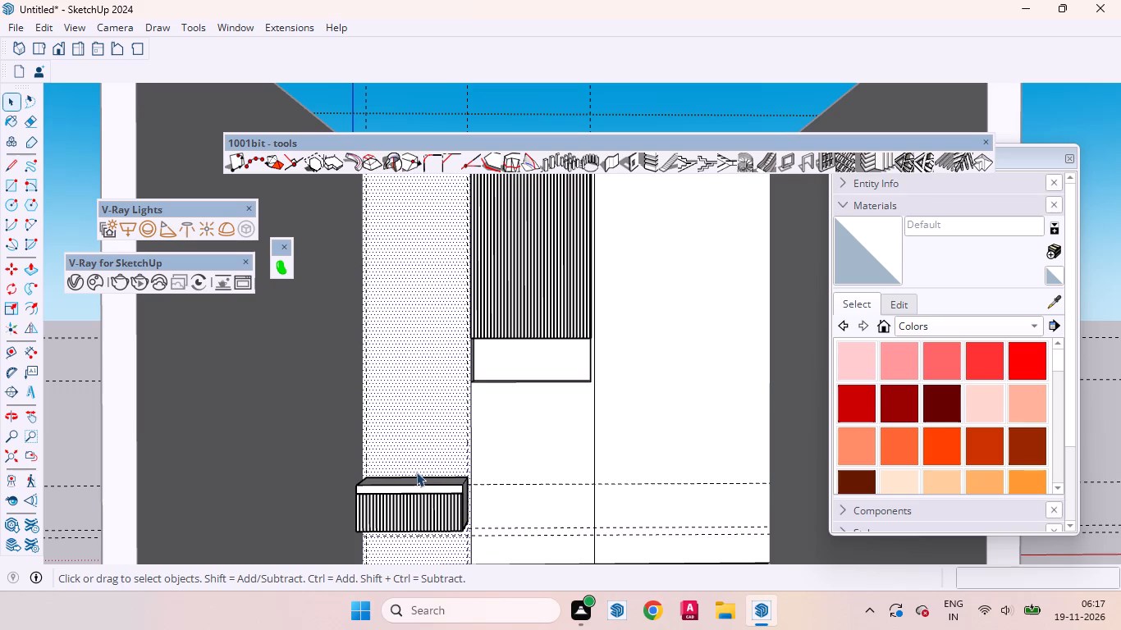
Search the 3D Warehouse for "bathroom sink", closing the floating 1001bit tools palette along the way.
click(238, 23)
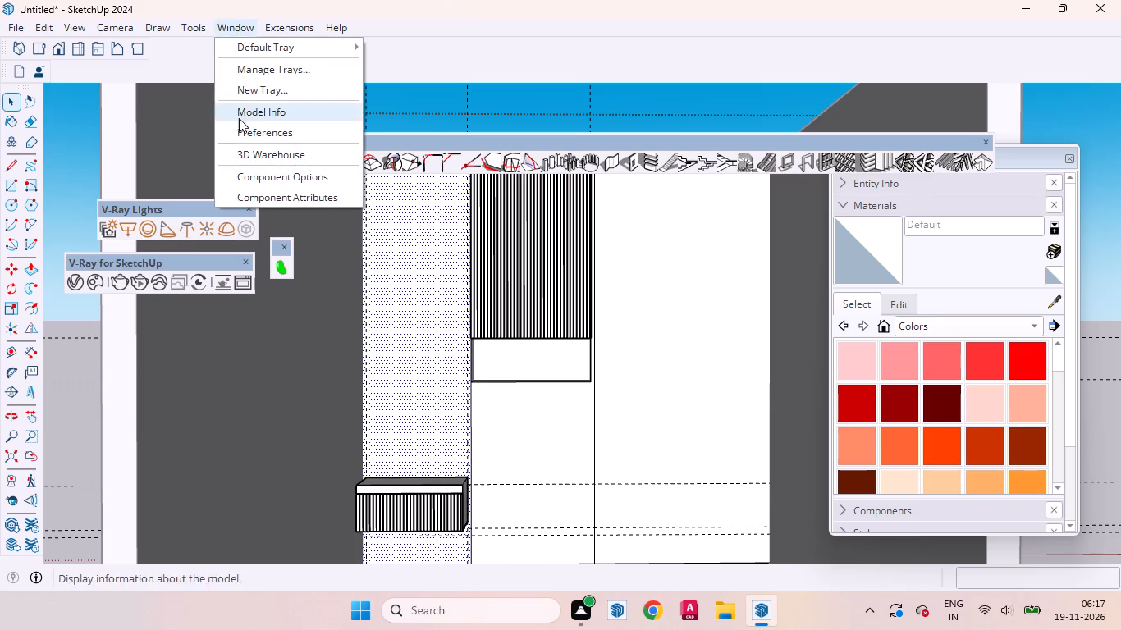
click(282, 162)
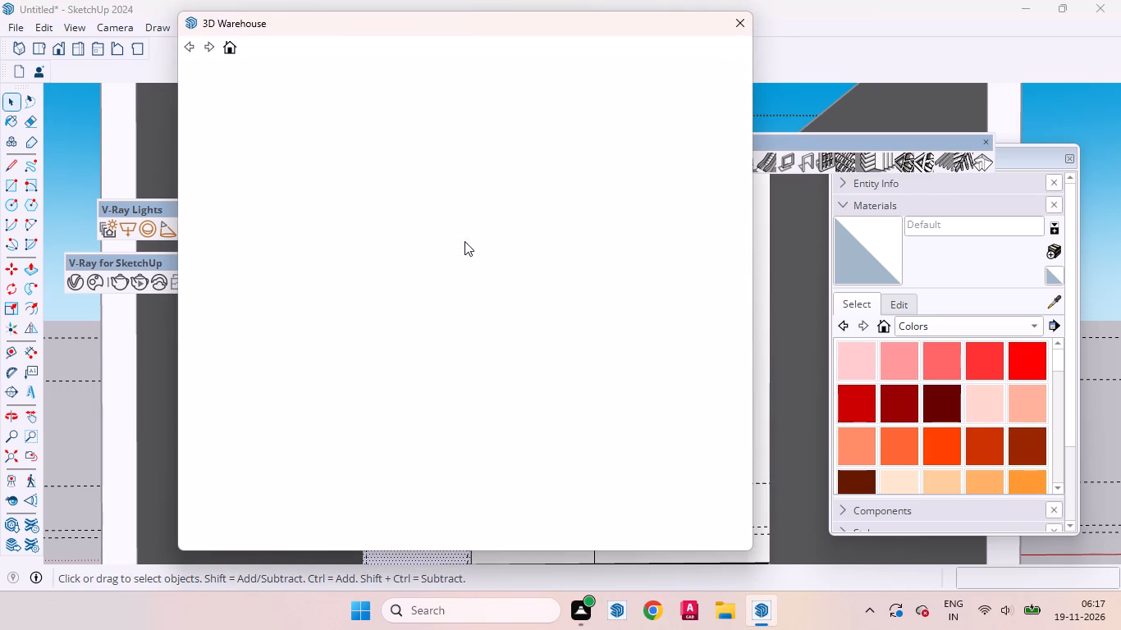
click(984, 139)
click(657, 82)
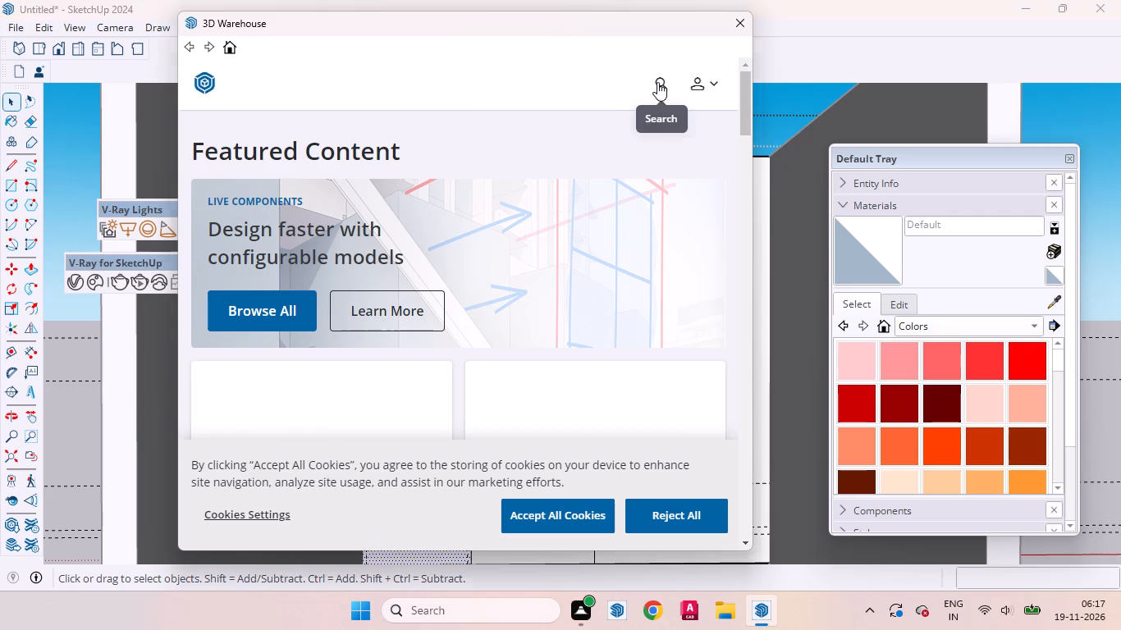
click(342, 83)
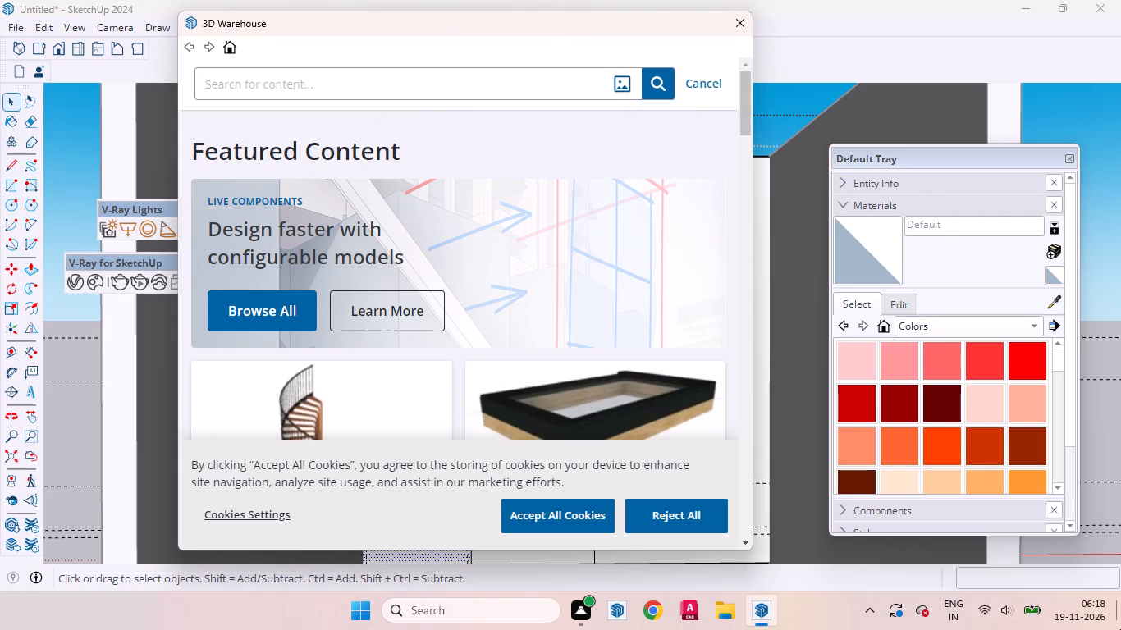
text(bathroom)
key(space)
text(sink)
key(Return)
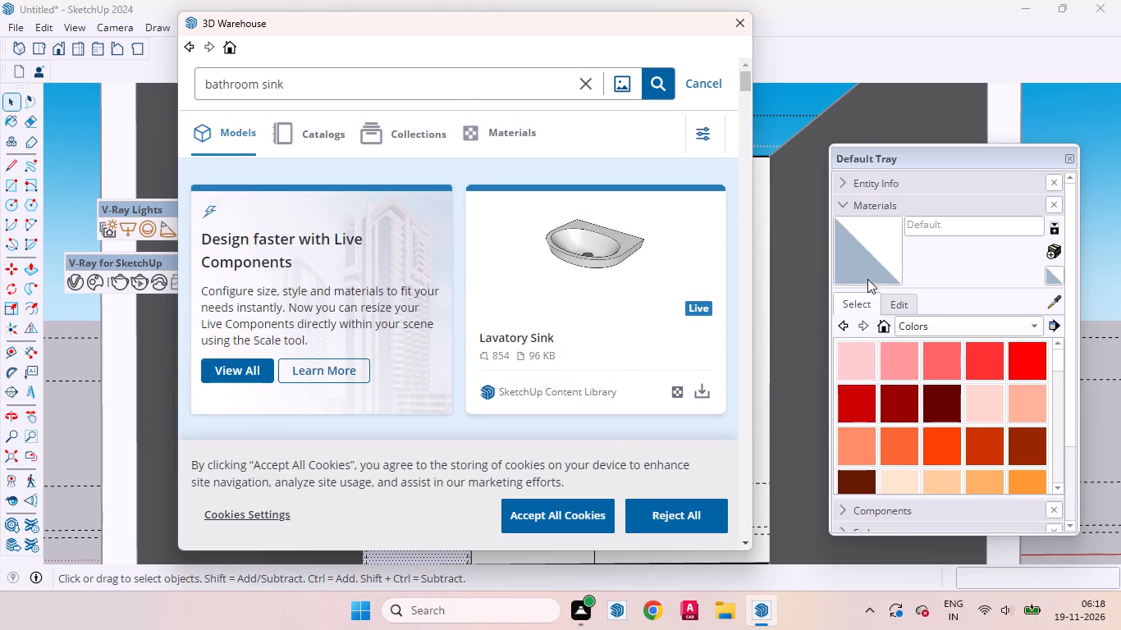
Browse the bathroom sink models in the search results for a basin that suits the wall-mounted box unit.
scroll(520, 307, down, 5)
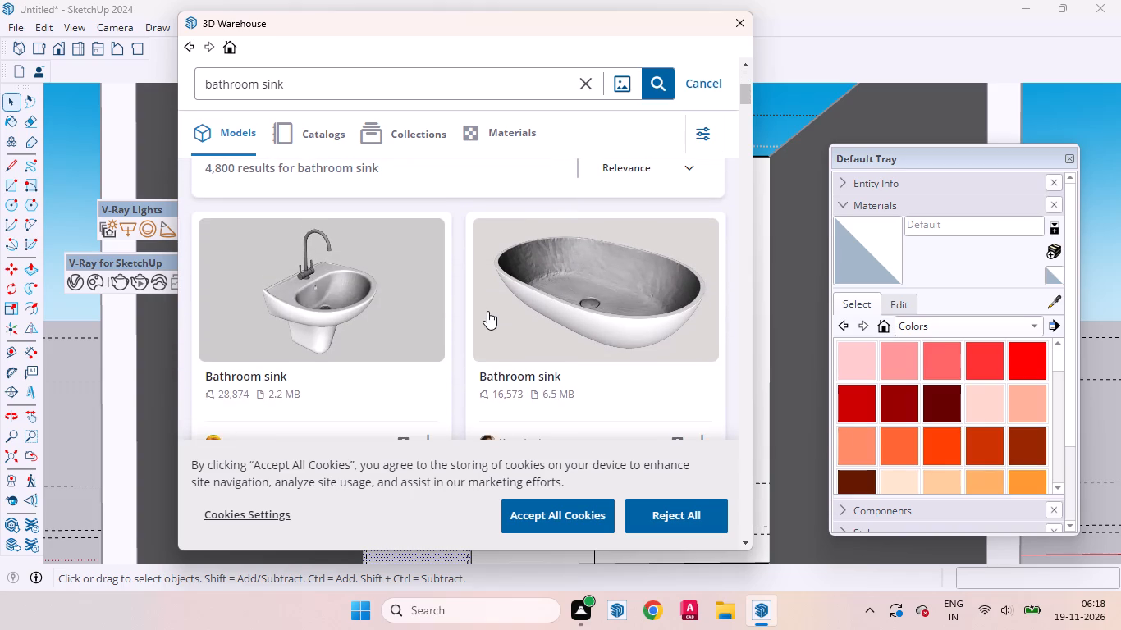
scroll(515, 304, down, 1)
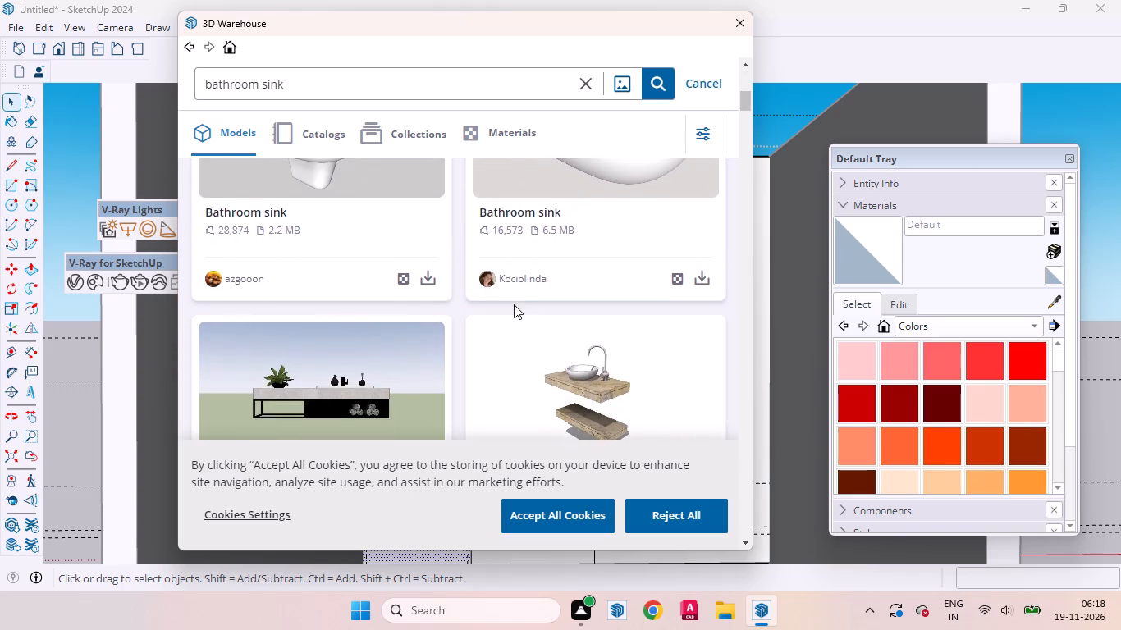
scroll(514, 304, down, 7)
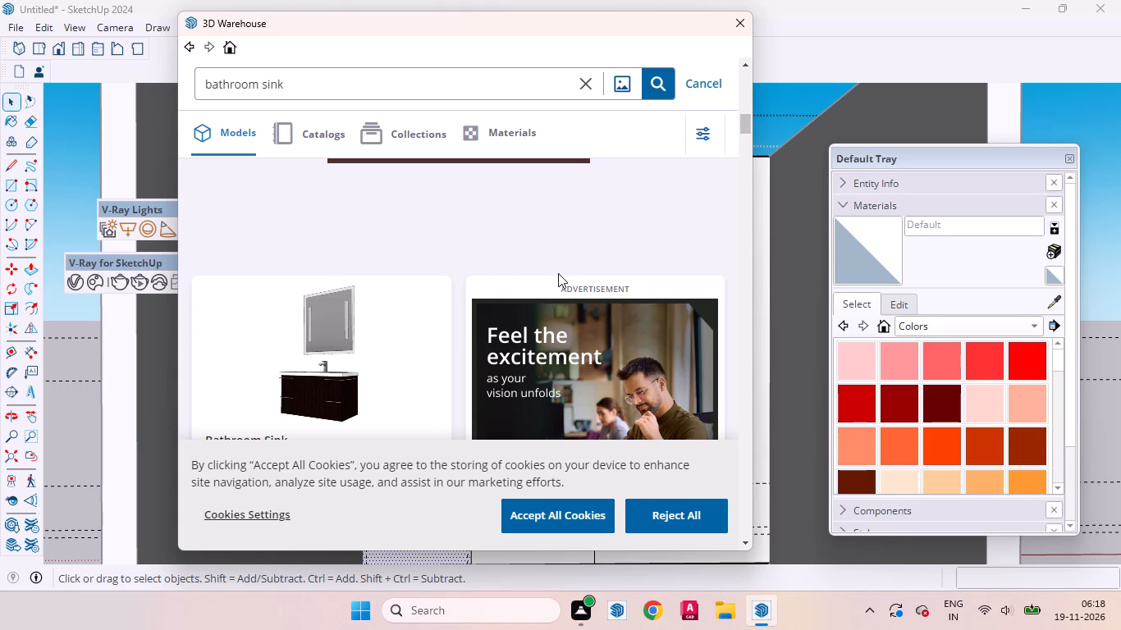
scroll(480, 307, down, 5)
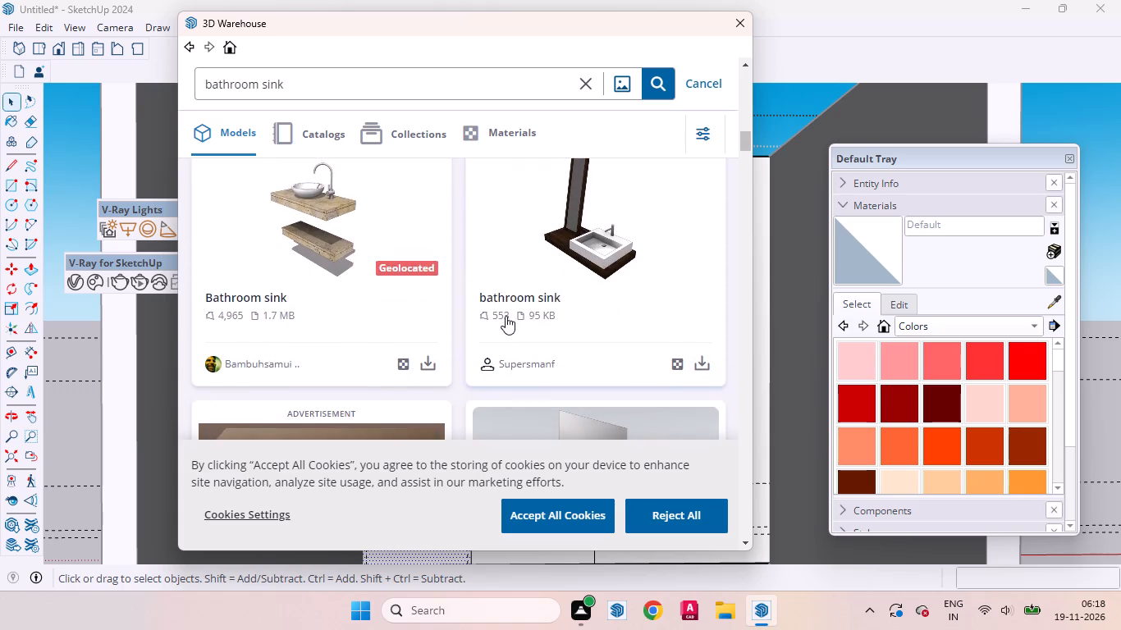
scroll(506, 317, down, 9)
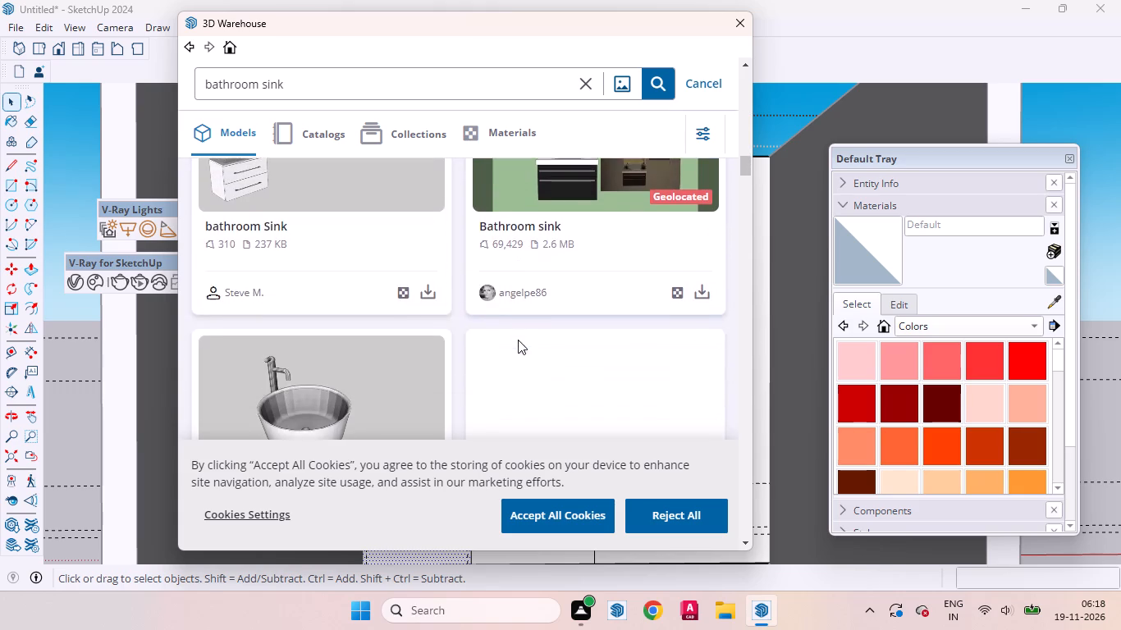
scroll(524, 308, down, 6)
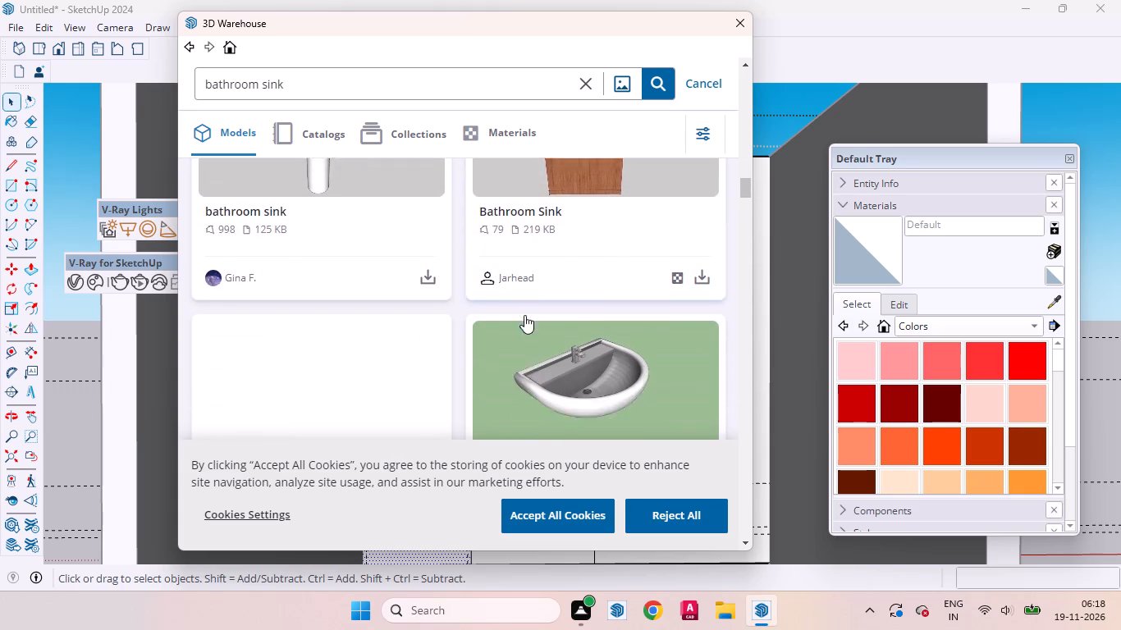
scroll(524, 315, down, 5)
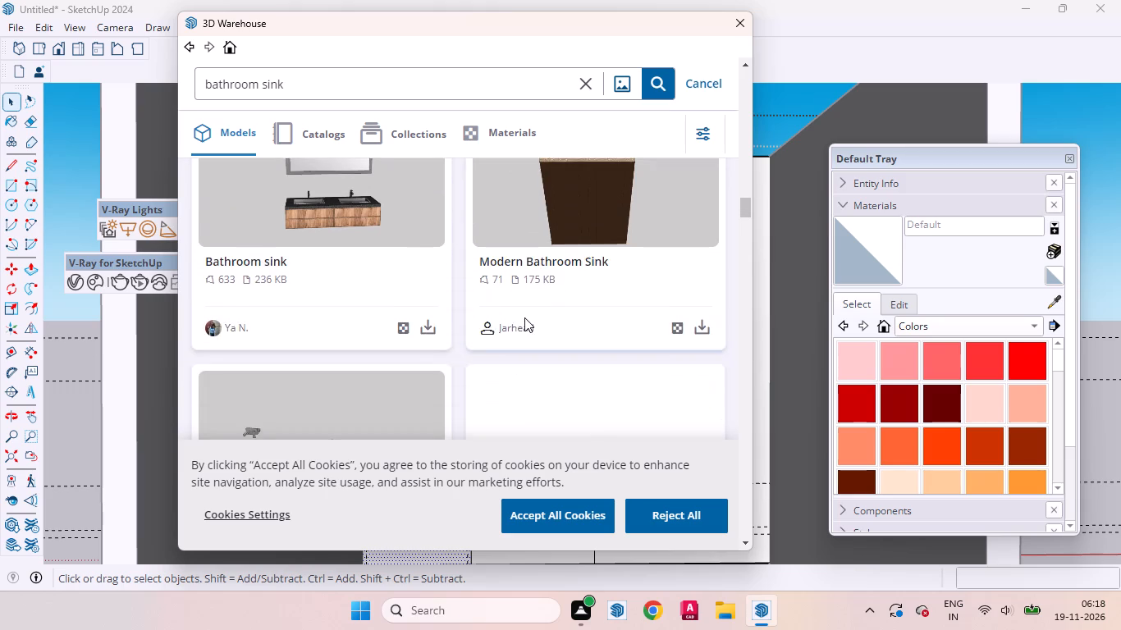
scroll(524, 319, down, 3)
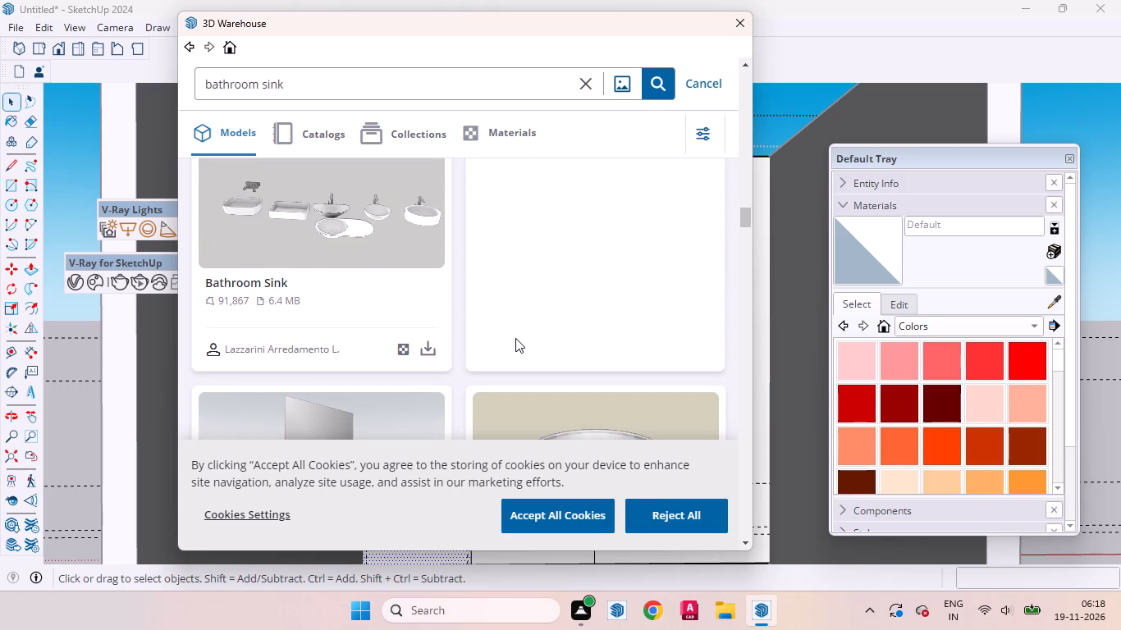
scroll(515, 340, down, 6)
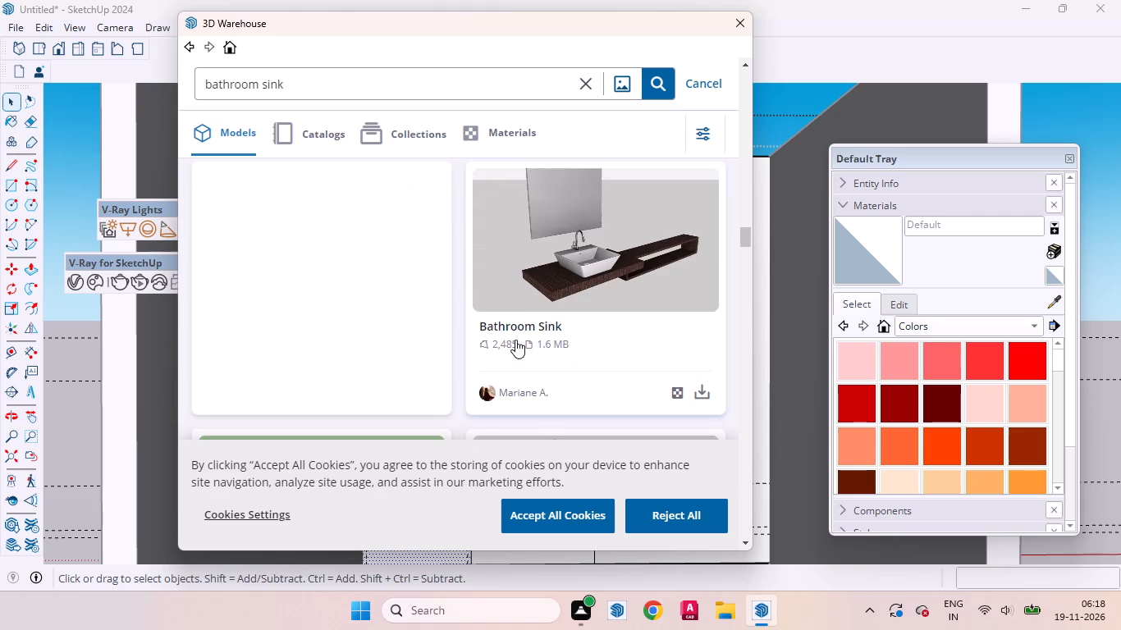
scroll(515, 340, down, 3)
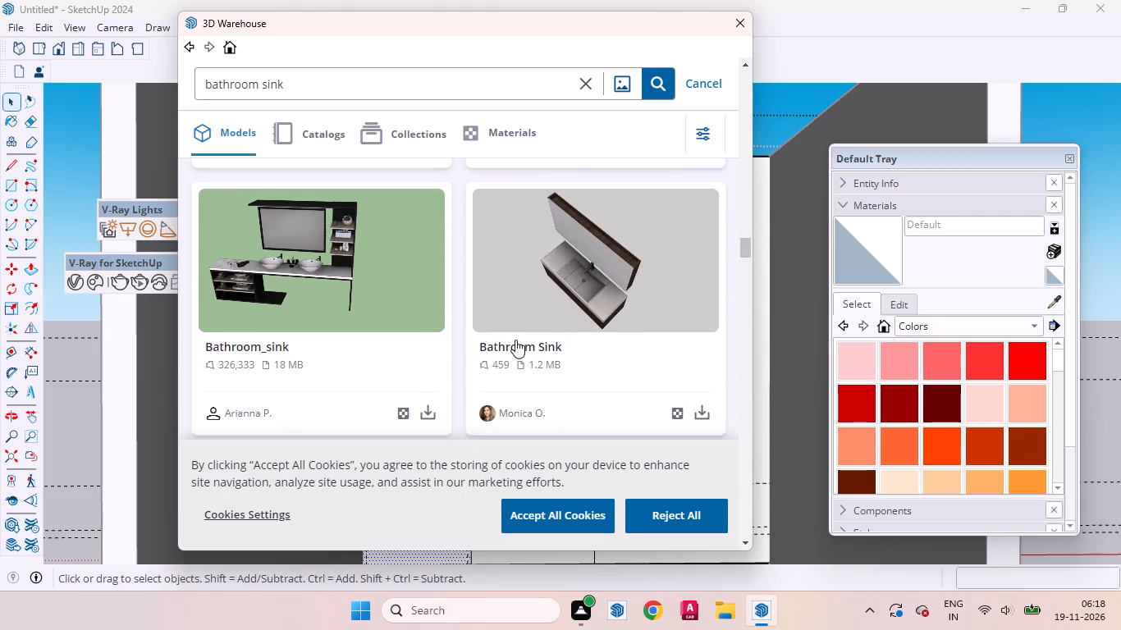
scroll(515, 340, down, 6)
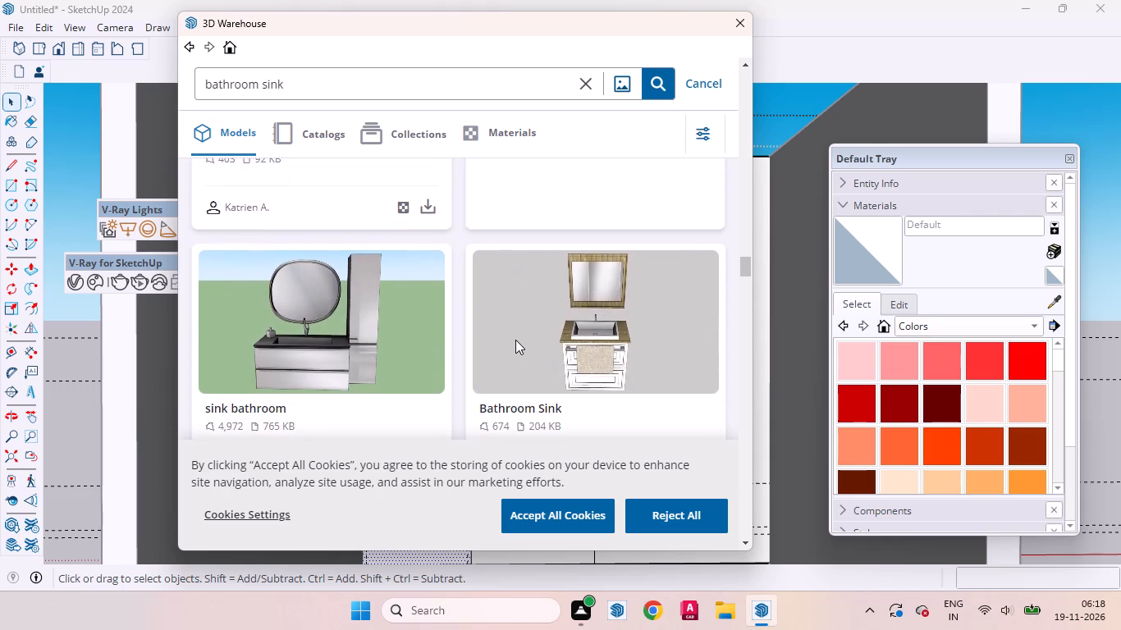
scroll(515, 340, down, 2)
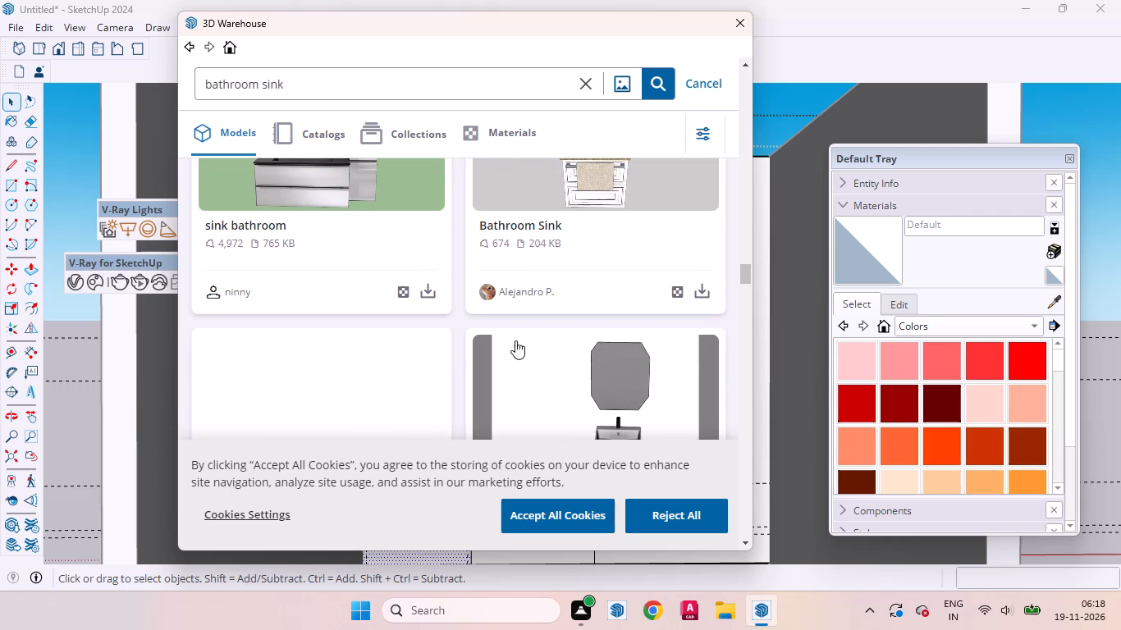
scroll(513, 337, down, 6)
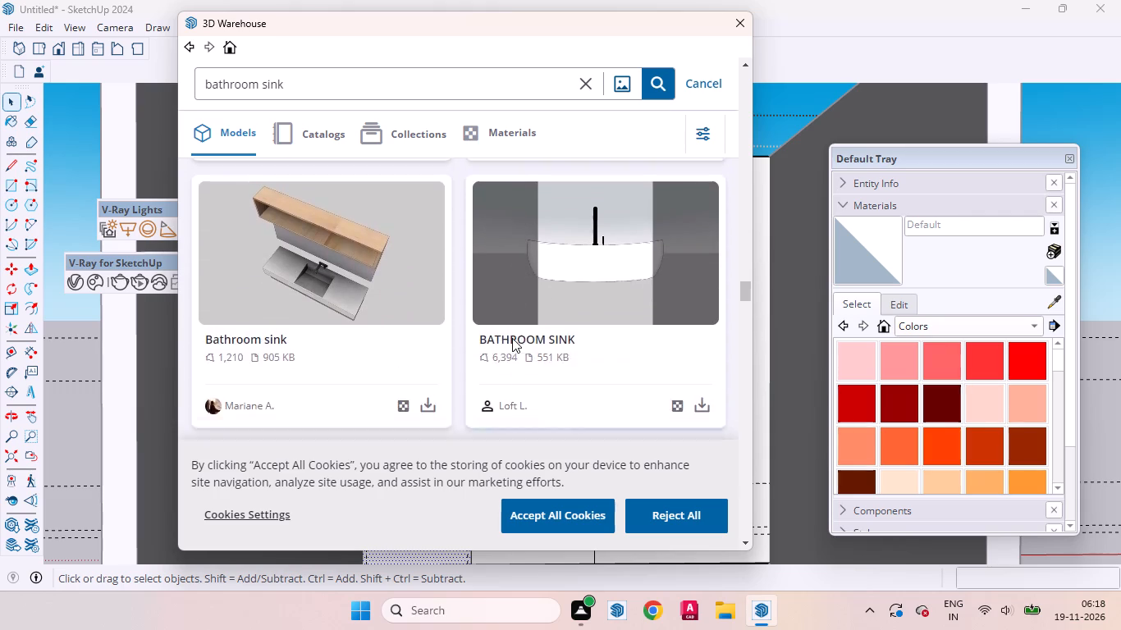
scroll(512, 338, down, 3)
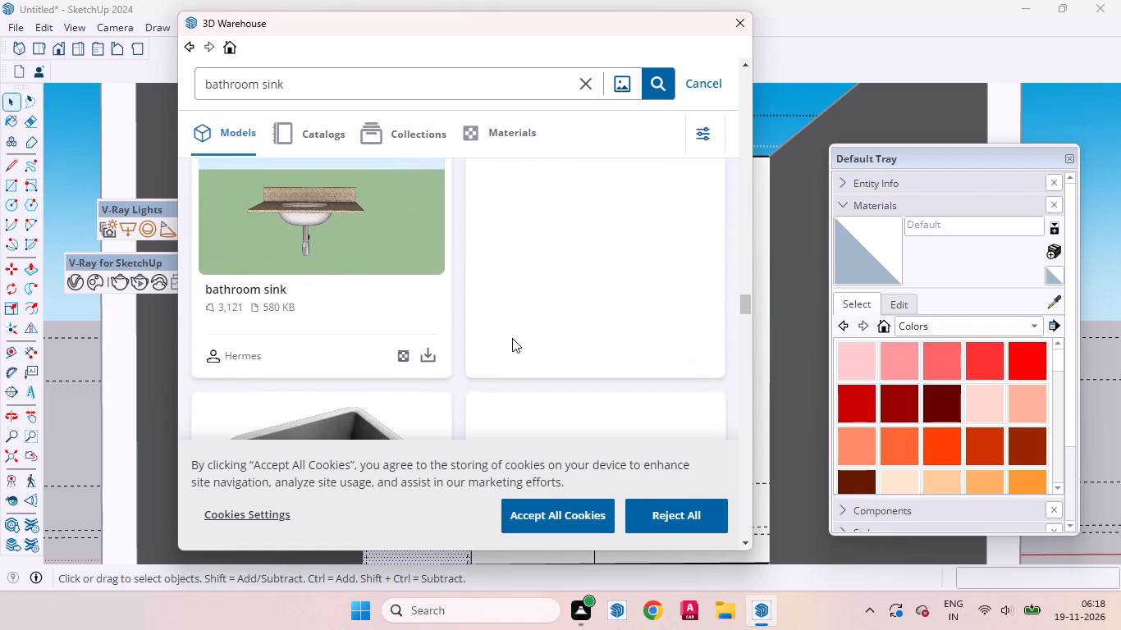
scroll(512, 338, down, 5)
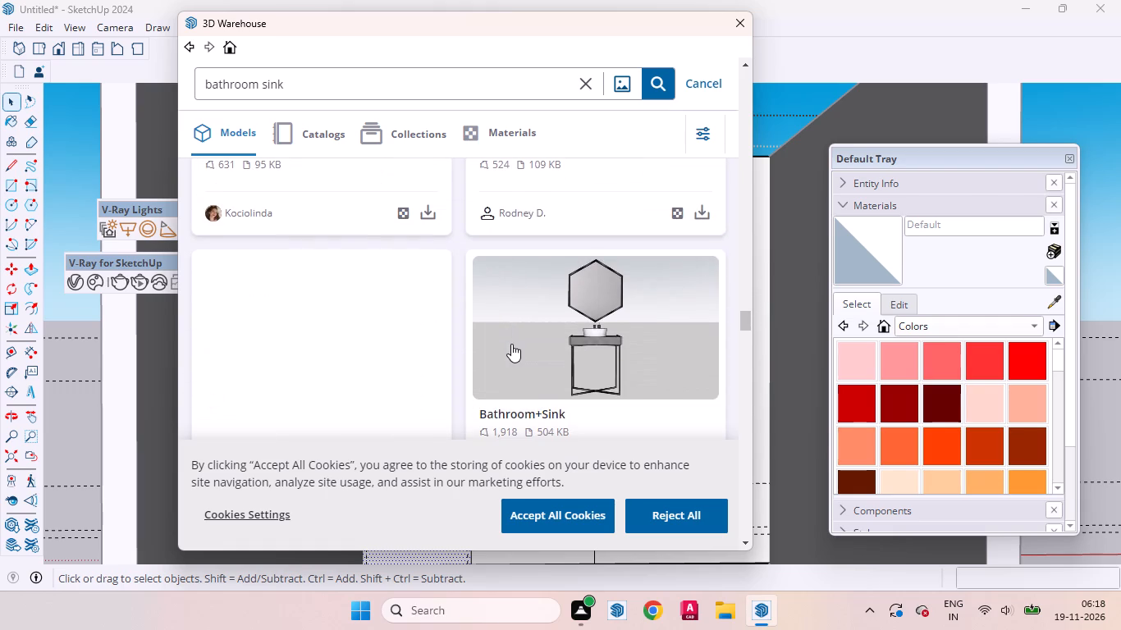
scroll(511, 344, down, 4)
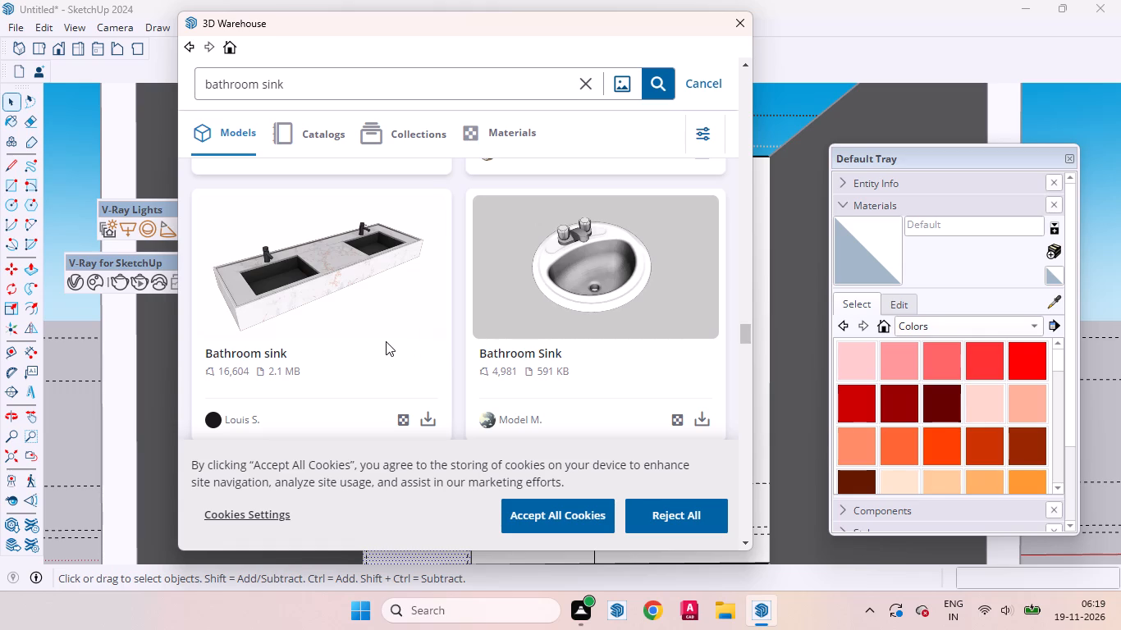
scroll(390, 334, down, 8)
scroll(390, 334, up, 5)
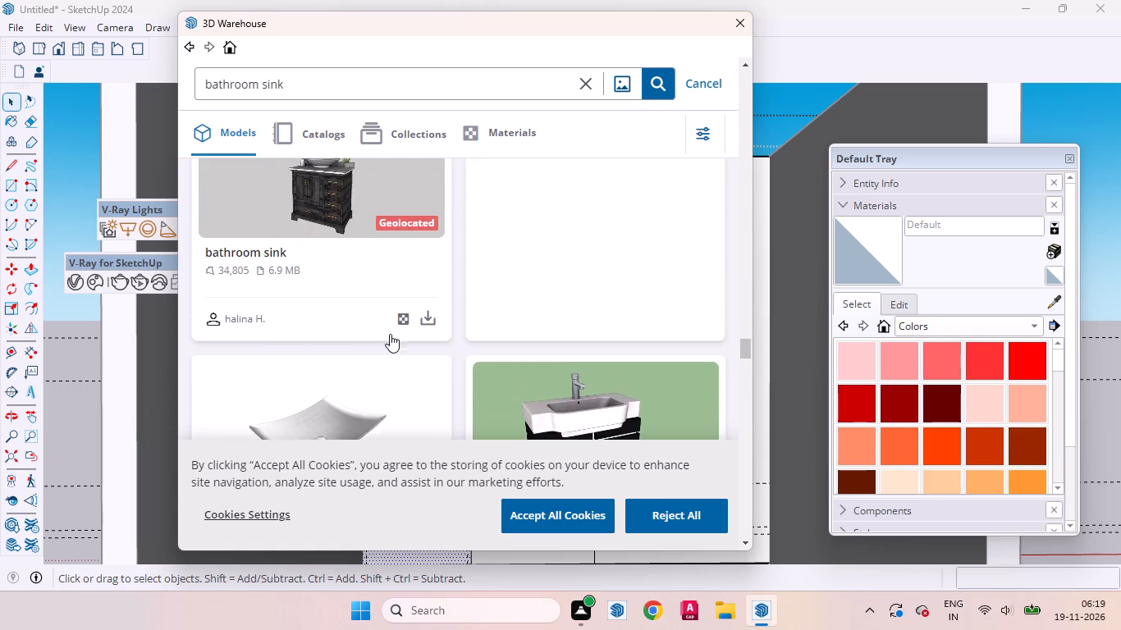
scroll(390, 334, up, 11)
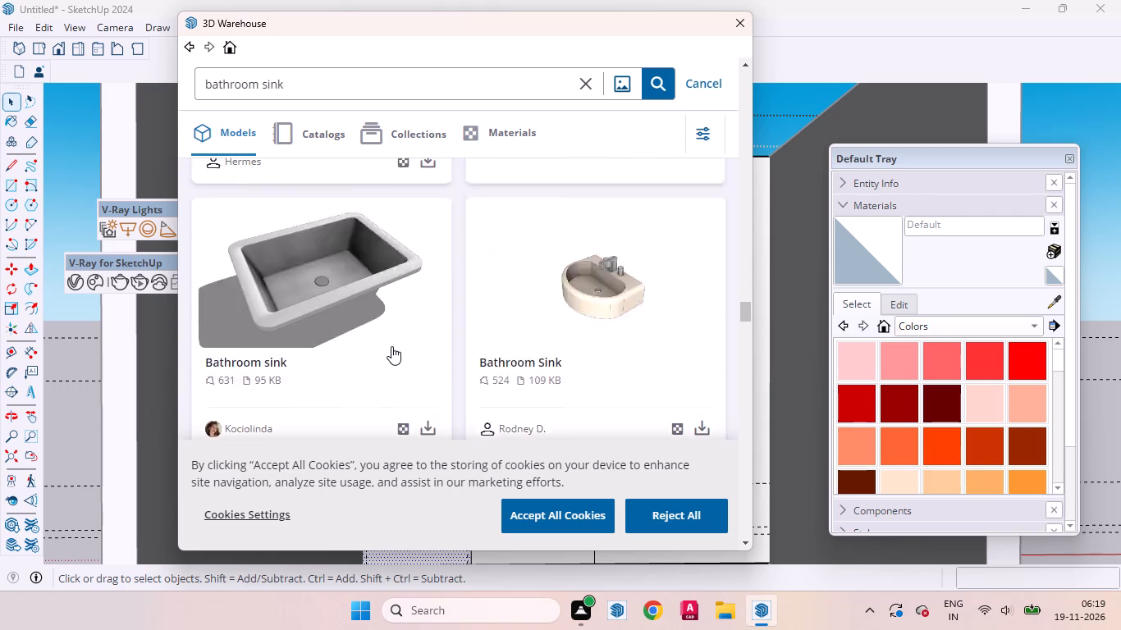
scroll(391, 346, up, 7)
scroll(391, 346, down, 1)
scroll(391, 346, up, 3)
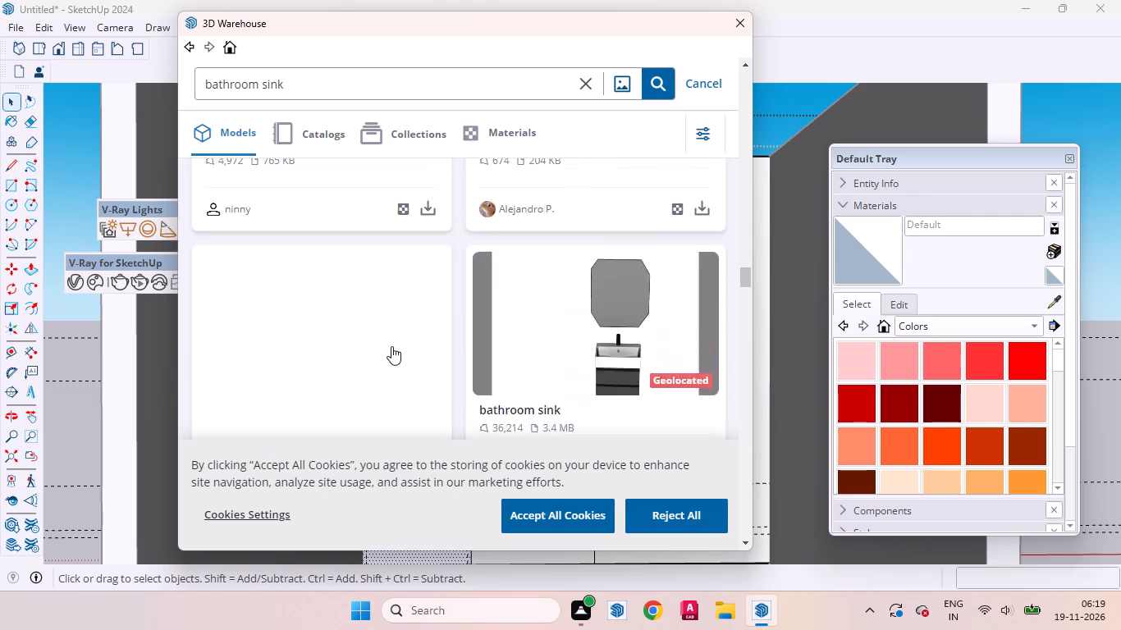
Browse back through the bathroom sink results to compare the basin models.
scroll(391, 346, up, 8)
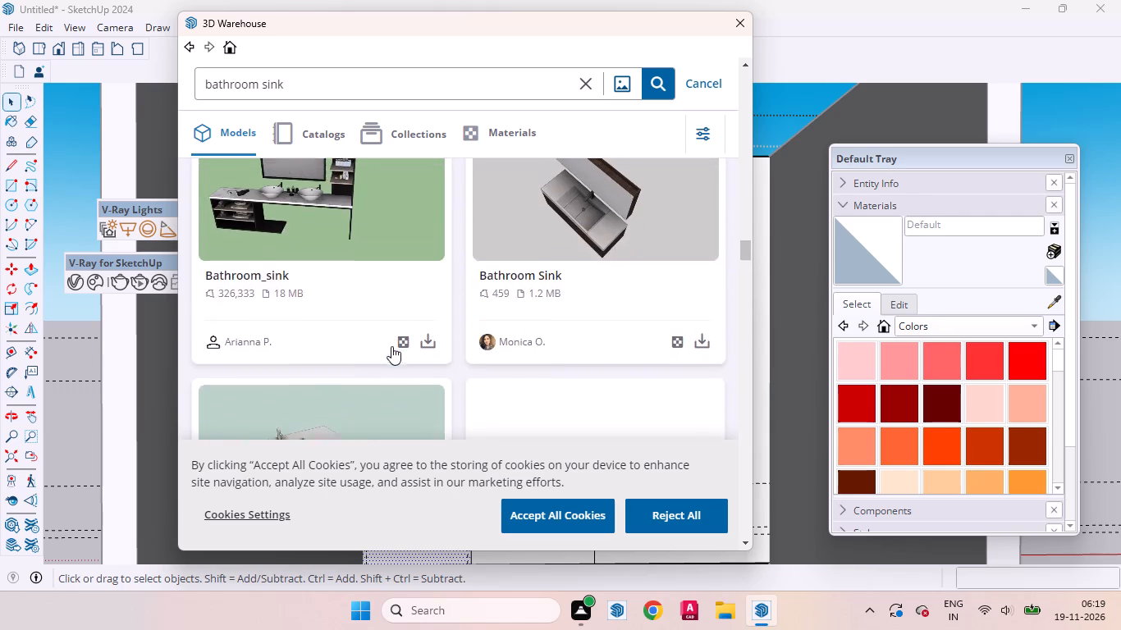
scroll(391, 346, up, 9)
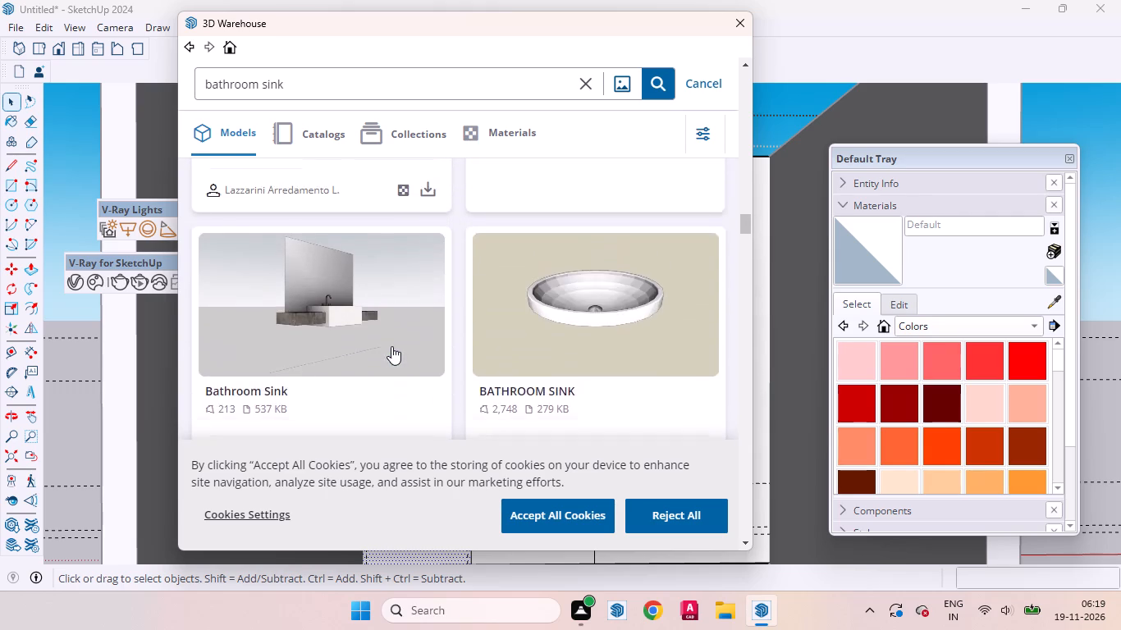
scroll(391, 346, up, 3)
scroll(391, 346, down, 1)
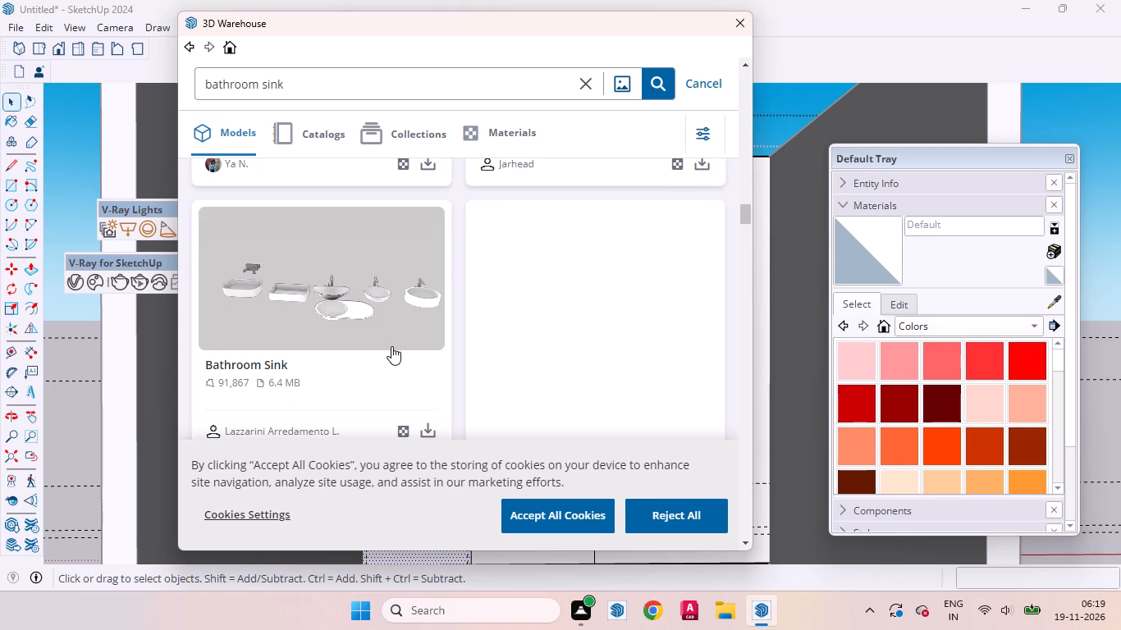
scroll(391, 346, up, 6)
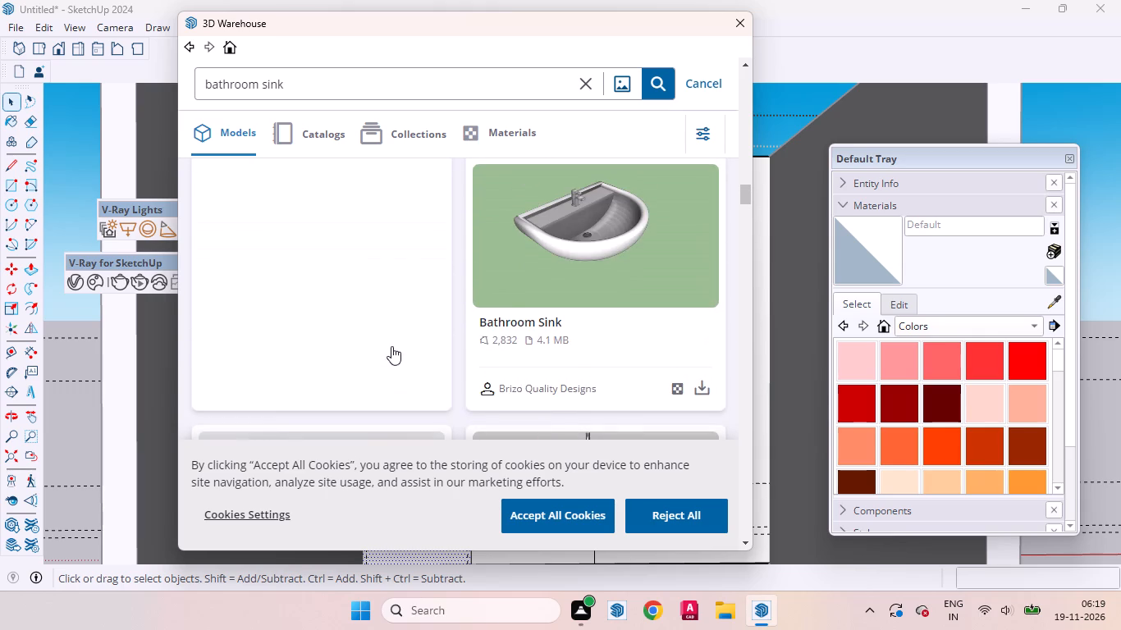
scroll(391, 346, down, 1)
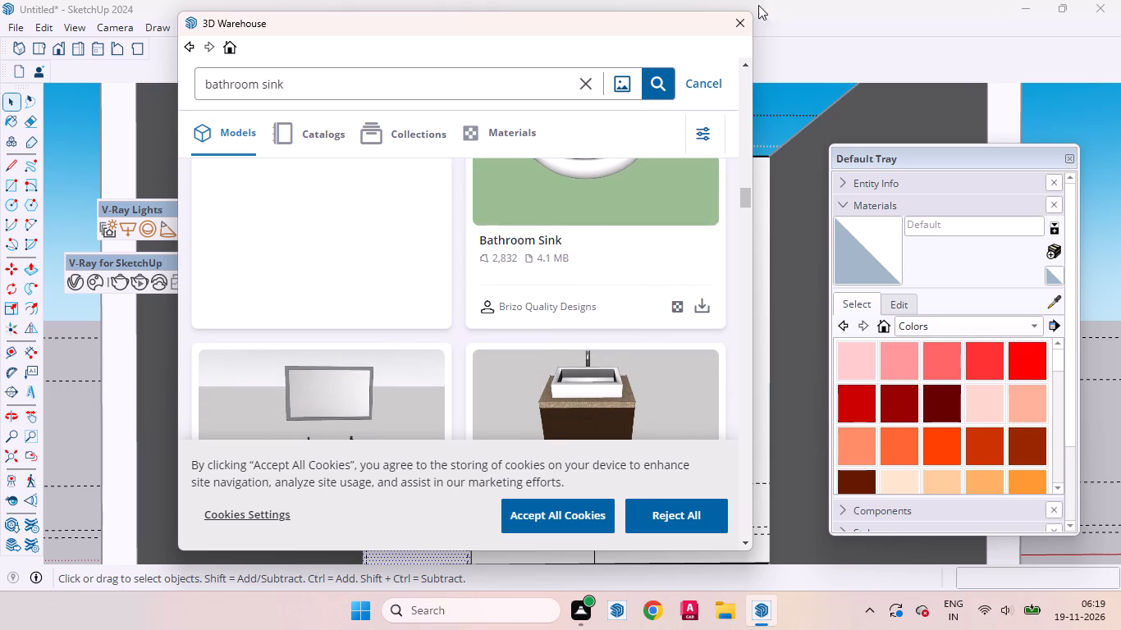
Load the Lazzarini Arredamento "Bathroom Sink" set of several basins directly into the model and place it beside the room.
scroll(506, 271, down, 6)
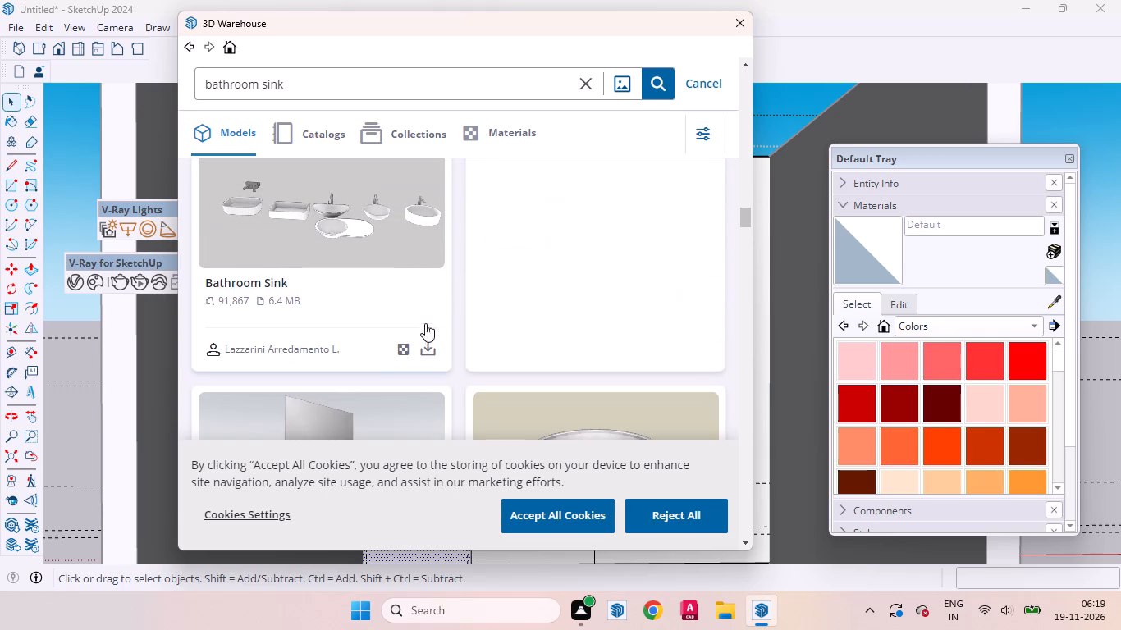
click(430, 355)
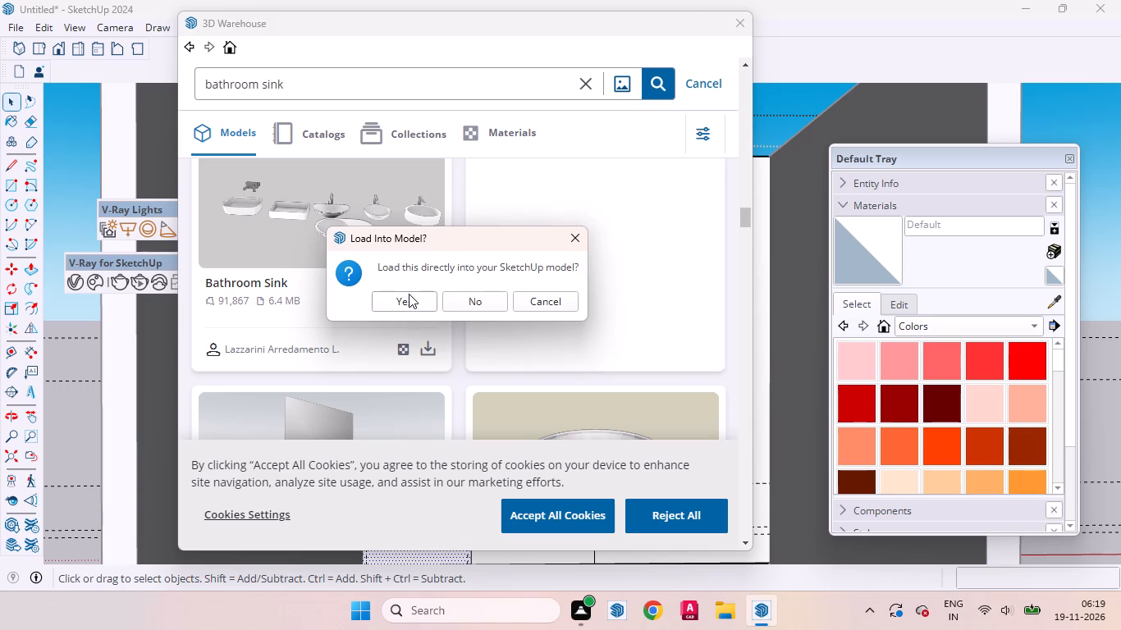
click(409, 293)
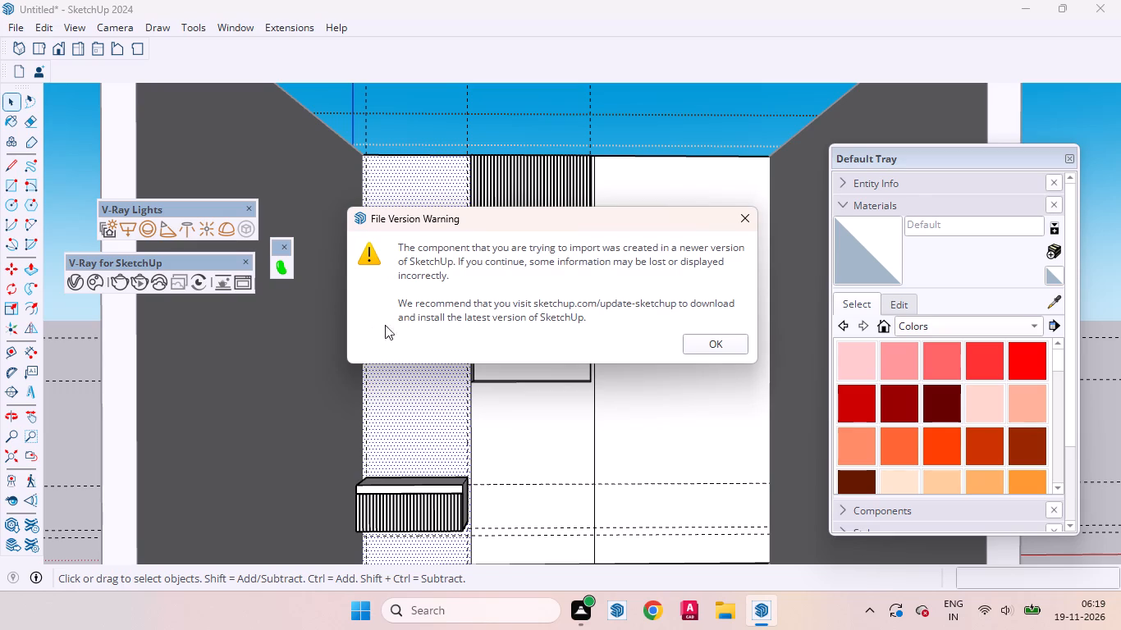
click(700, 345)
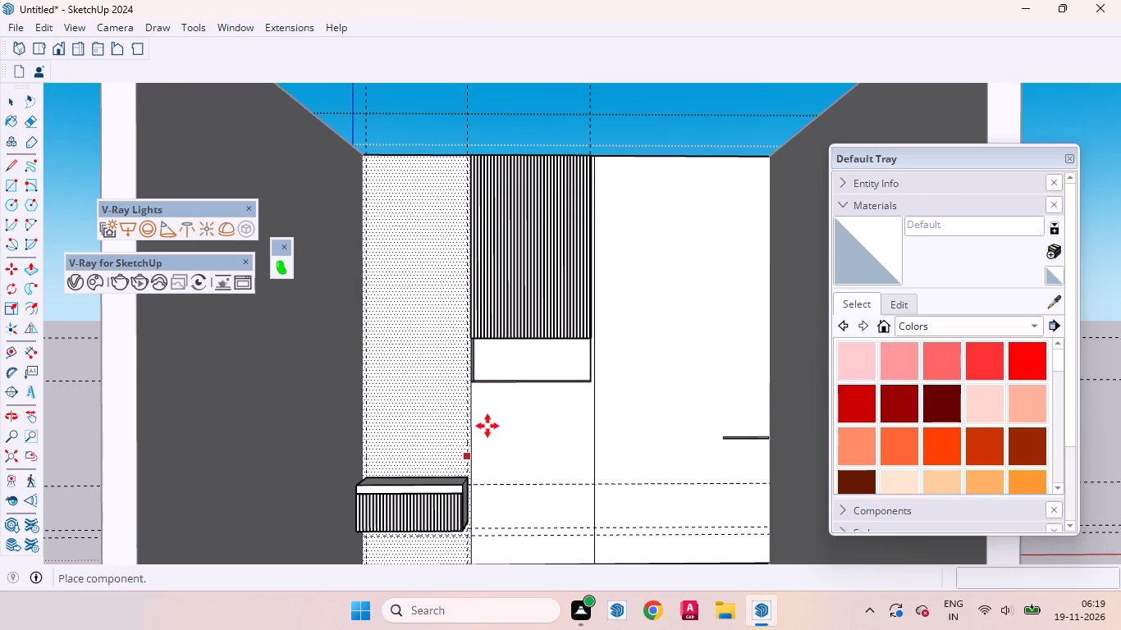
scroll(369, 437, down, 12)
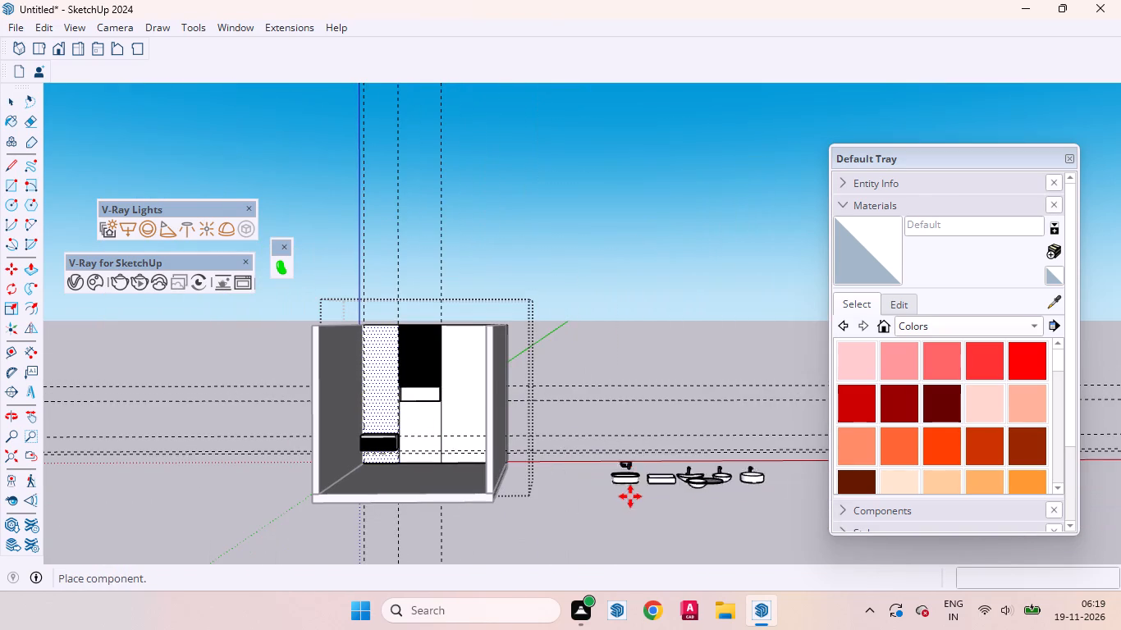
click(597, 496)
key(space)
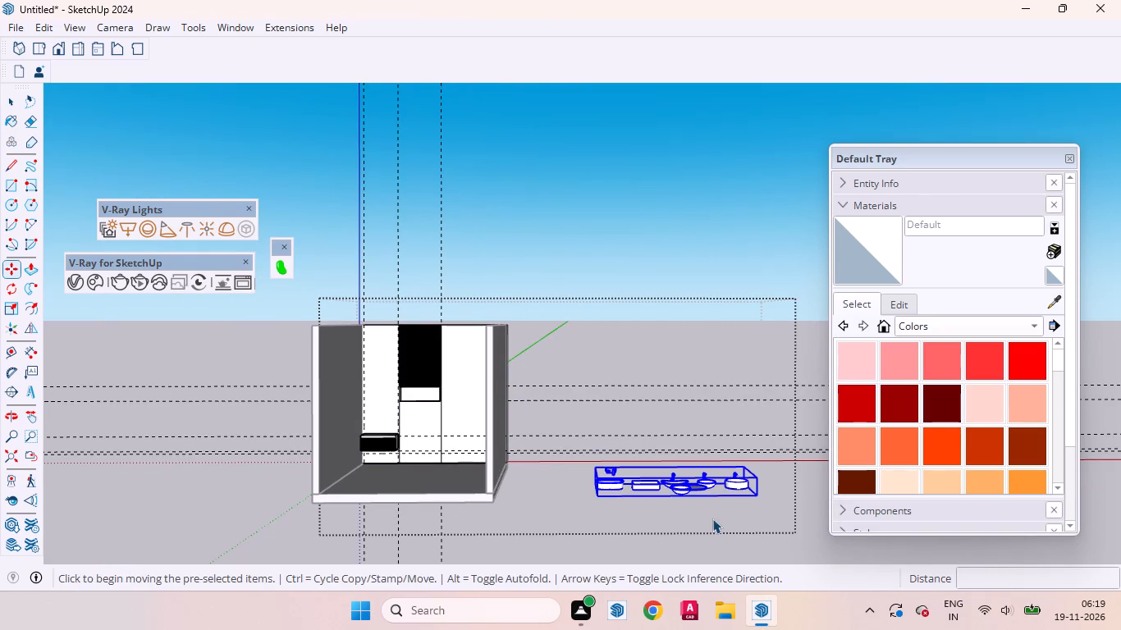
click(713, 518)
Examine the imported basins and faucets from above and from the side to choose one for the box unit.
scroll(713, 492, up, 4)
scroll(549, 411, down, 3)
scroll(540, 413, up, 1)
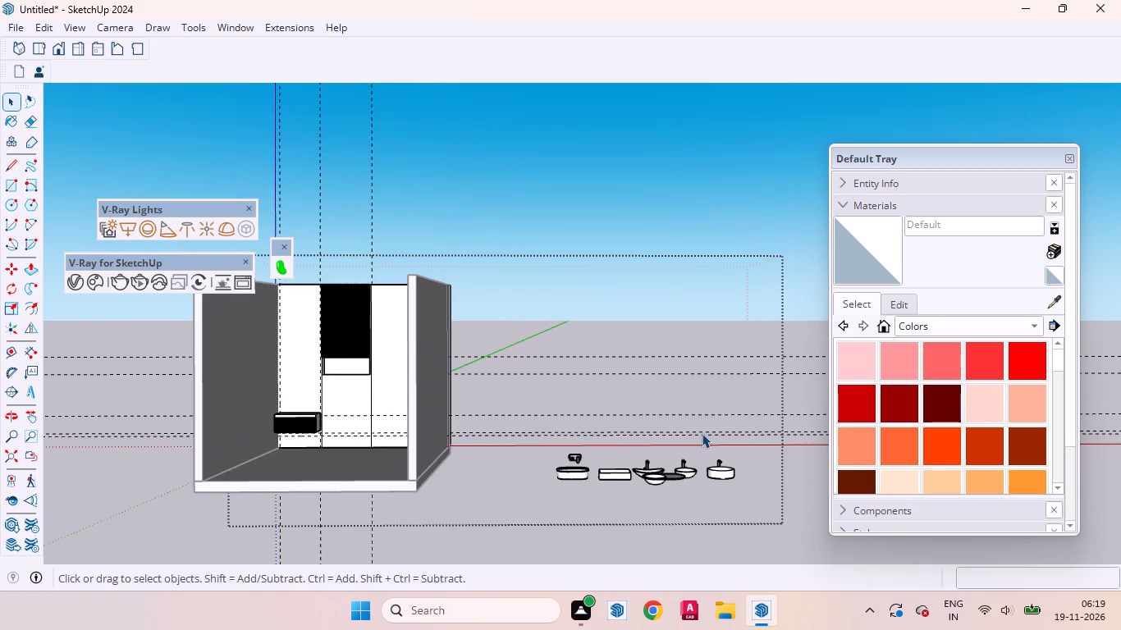
middle_drag(694, 433, 643, 546)
scroll(693, 437, up, 20)
scroll(693, 437, up, 1)
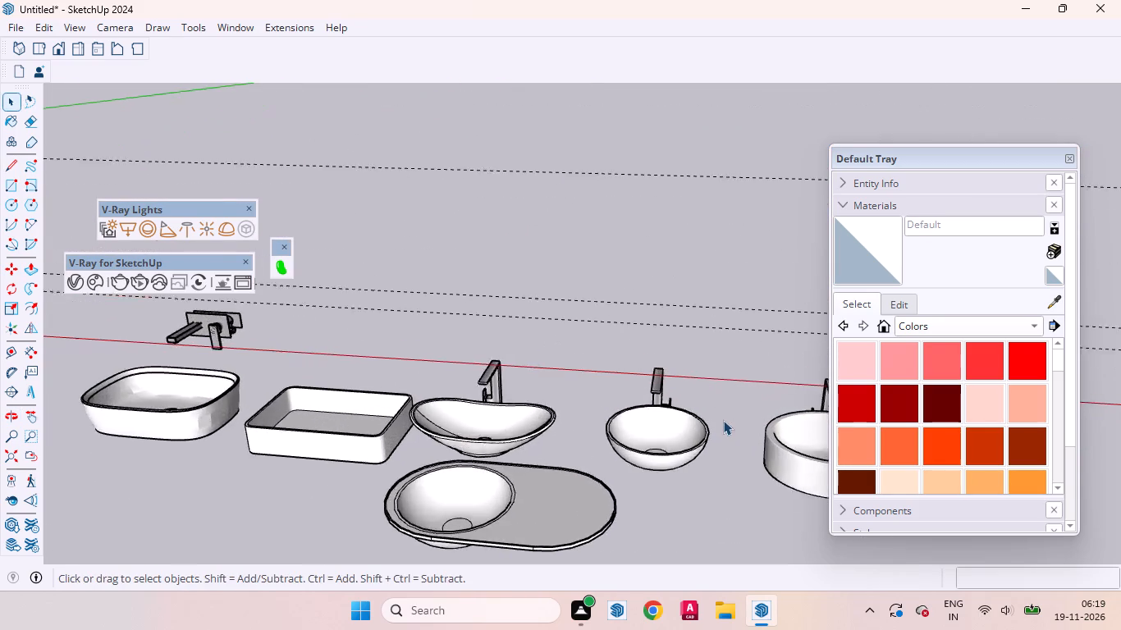
scroll(723, 420, up, 2)
middle_drag(734, 437, 709, 394)
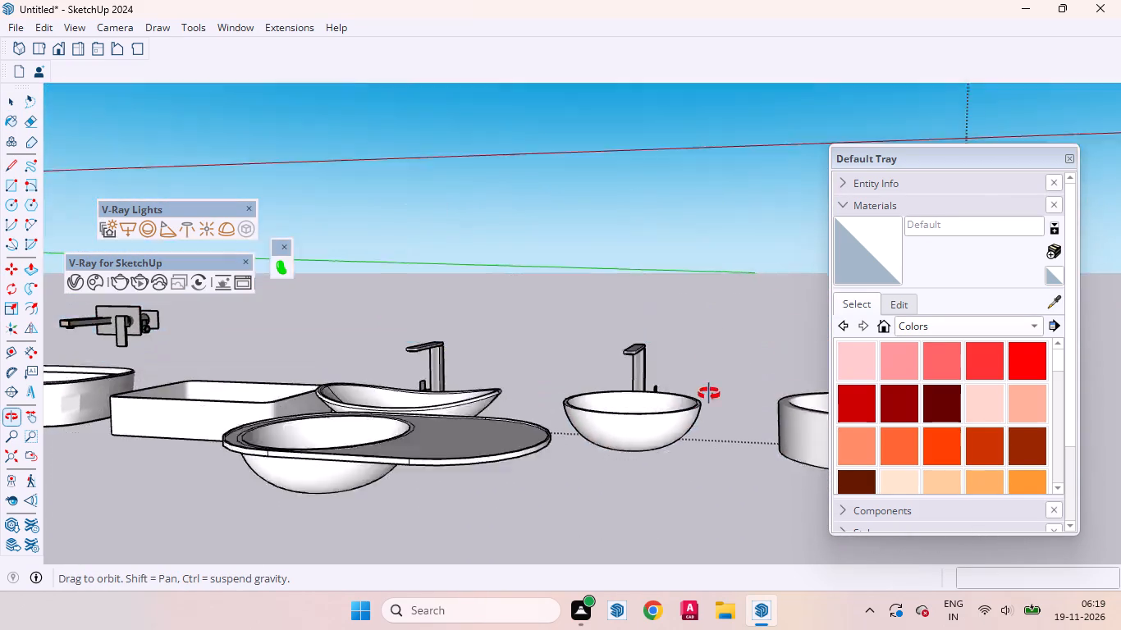
middle_drag(709, 394, 707, 397)
scroll(583, 402, down, 8)
scroll(799, 462, up, 13)
middle_drag(773, 459, 727, 532)
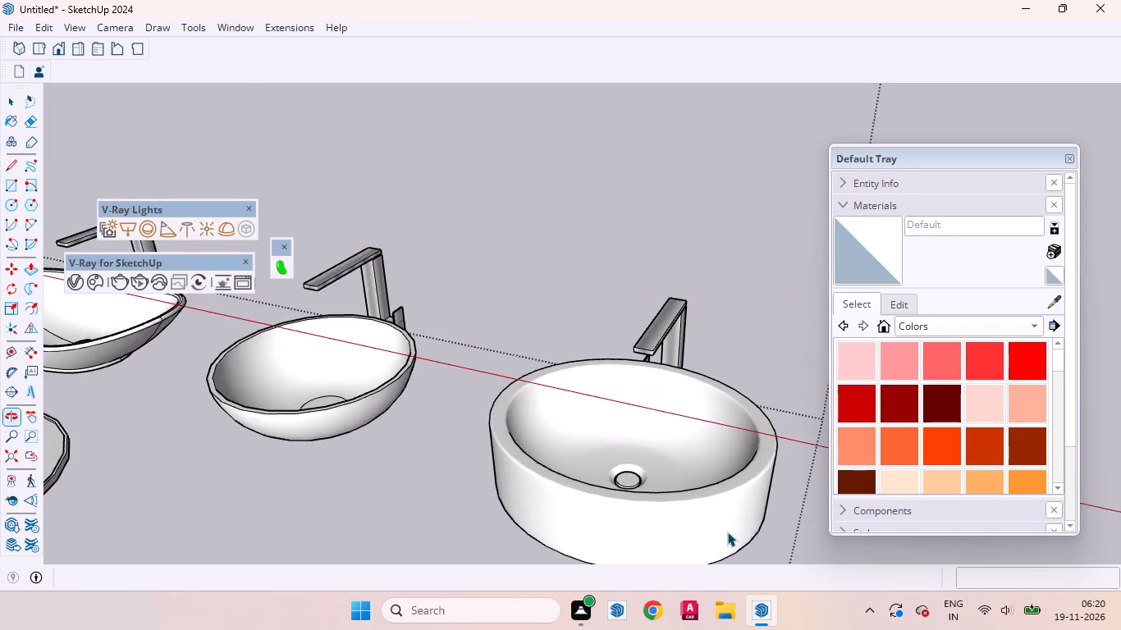
scroll(677, 467, down, 3)
scroll(683, 445, up, 1)
scroll(675, 430, down, 8)
scroll(645, 491, down, 3)
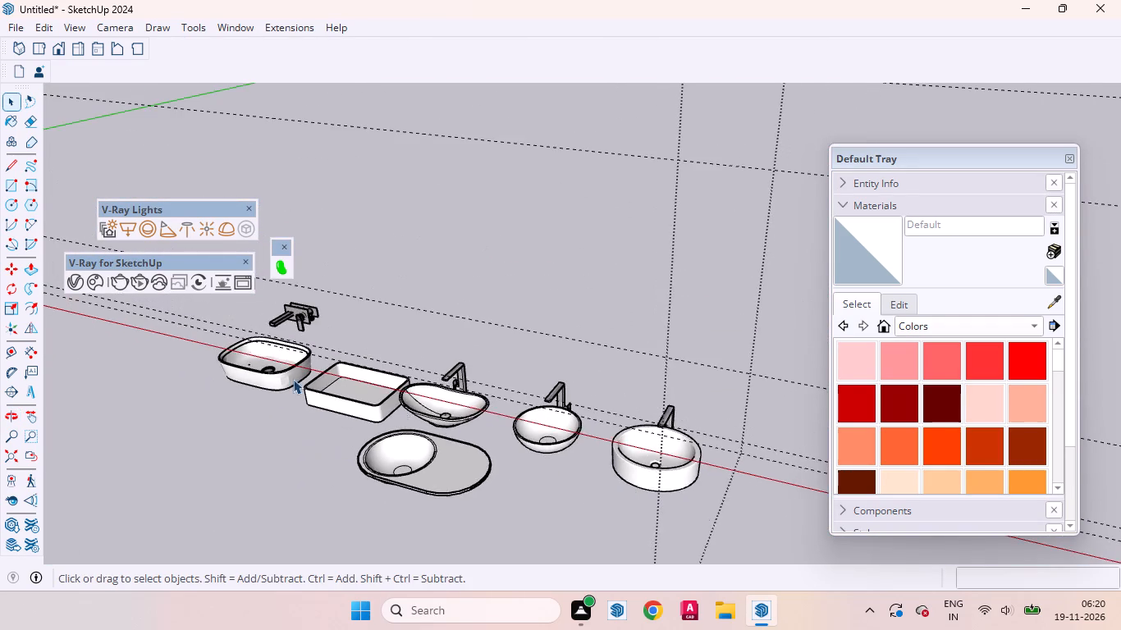
scroll(292, 379, up, 11)
middle_drag(342, 431, 308, 374)
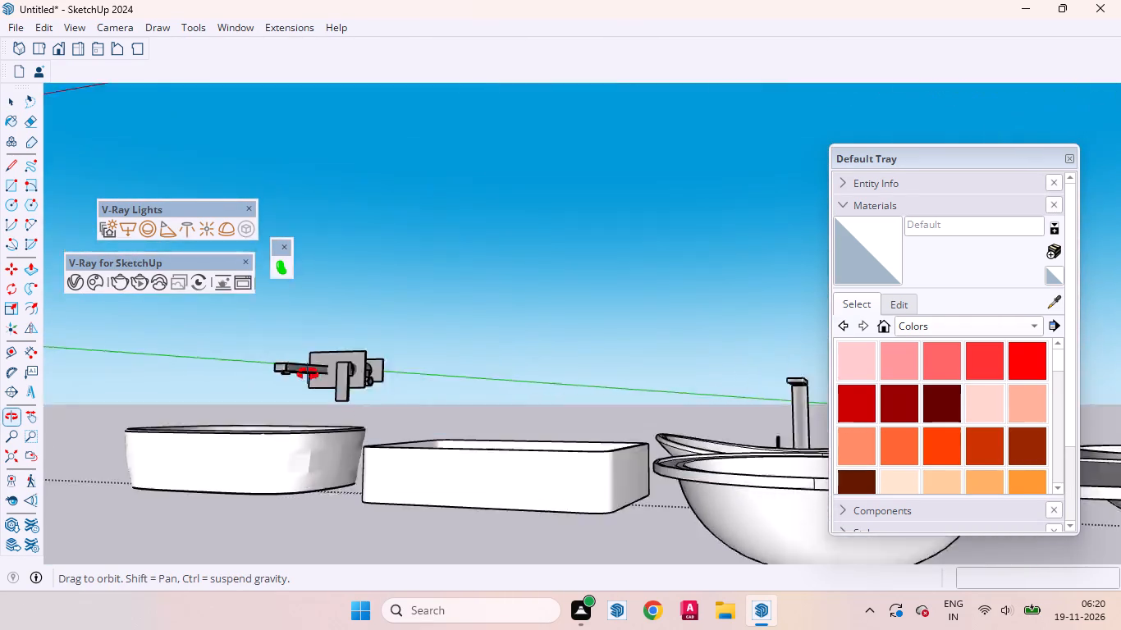
middle_drag(308, 374, 512, 603)
Inside the imported sink set, move the rectangular basin onto the top of the wall-mounted louvred box unit.
scroll(515, 582, up, 1)
click(576, 509)
double_click(538, 505)
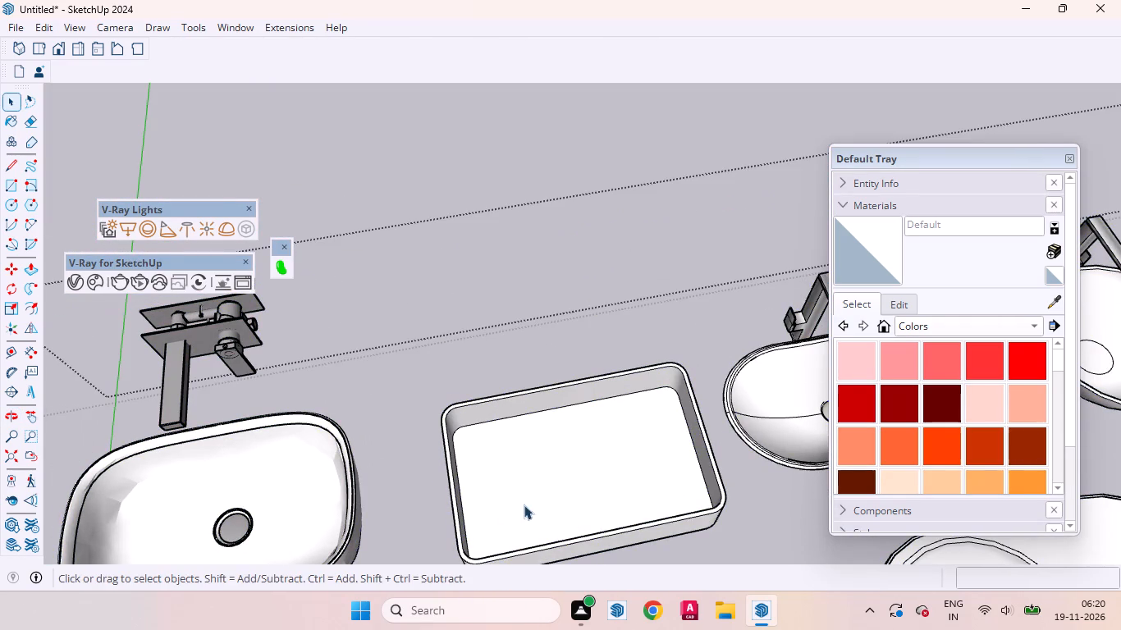
click(542, 502)
scroll(568, 460, up, 1)
scroll(568, 460, down, 6)
middle_drag(623, 500, 546, 354)
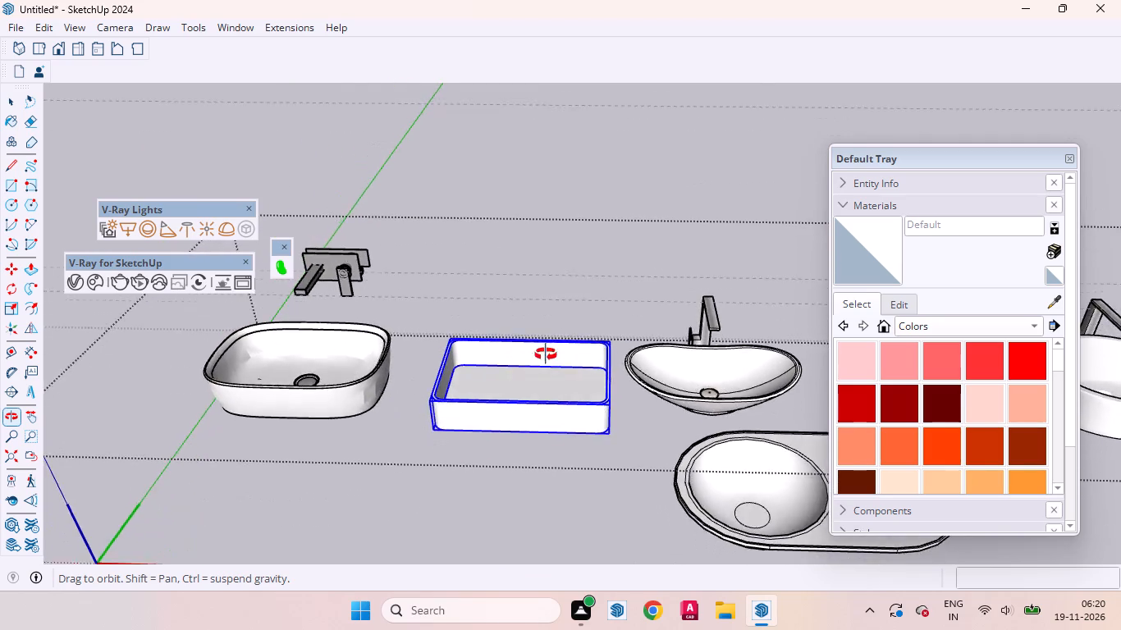
middle_drag(546, 354, 510, 425)
key(m)
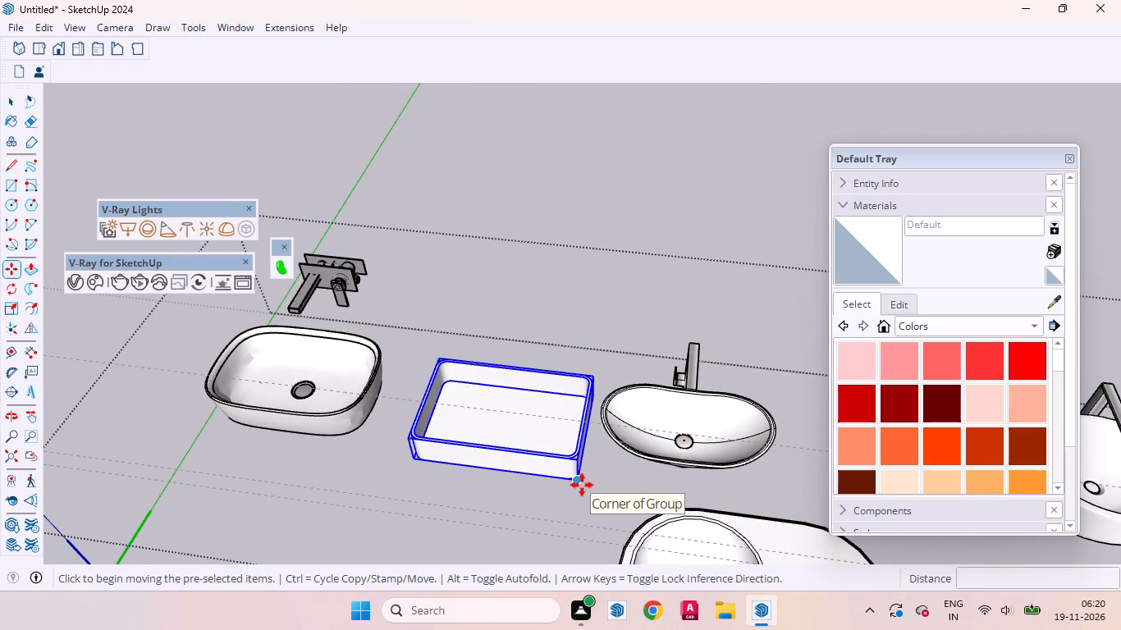
click(496, 470)
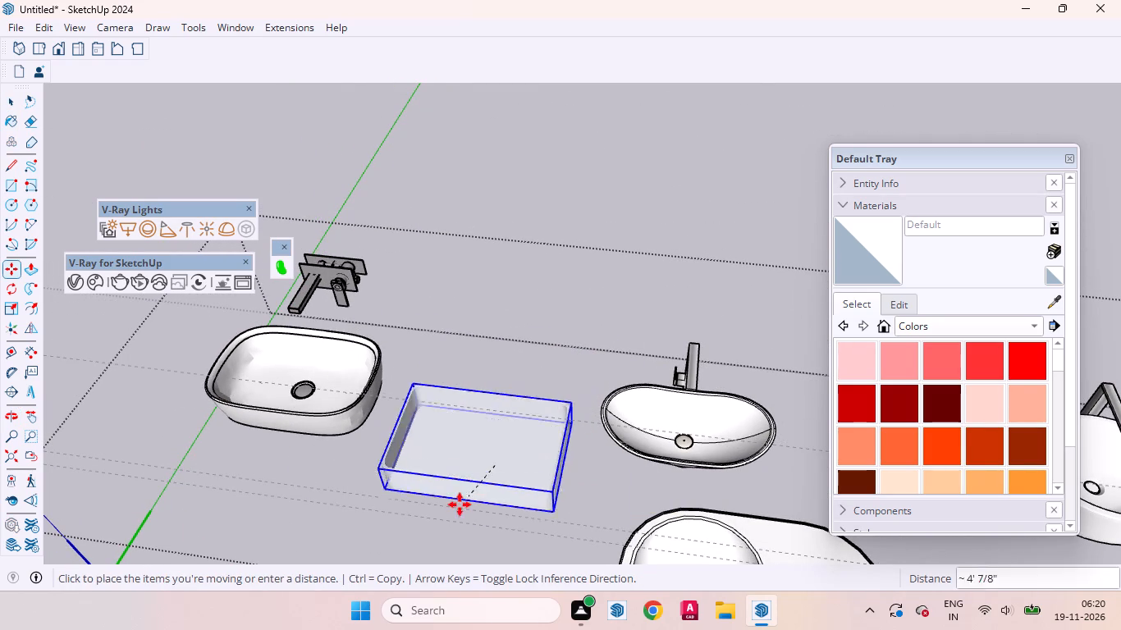
scroll(535, 507, down, 20)
scroll(535, 507, down, 4)
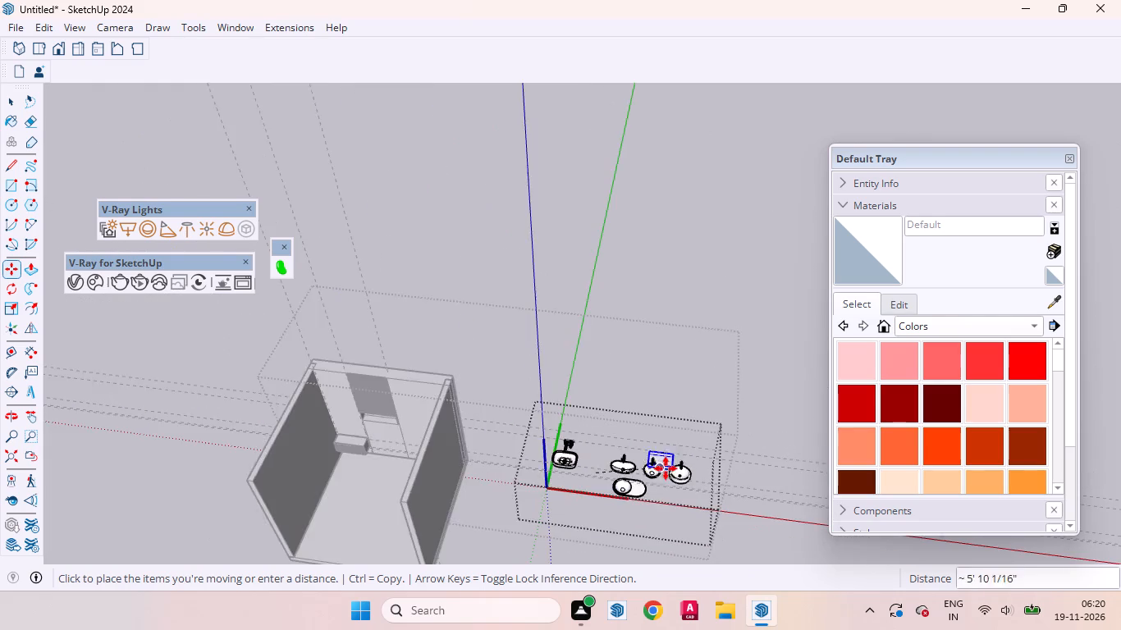
scroll(666, 468, down, 4)
scroll(420, 452, up, 17)
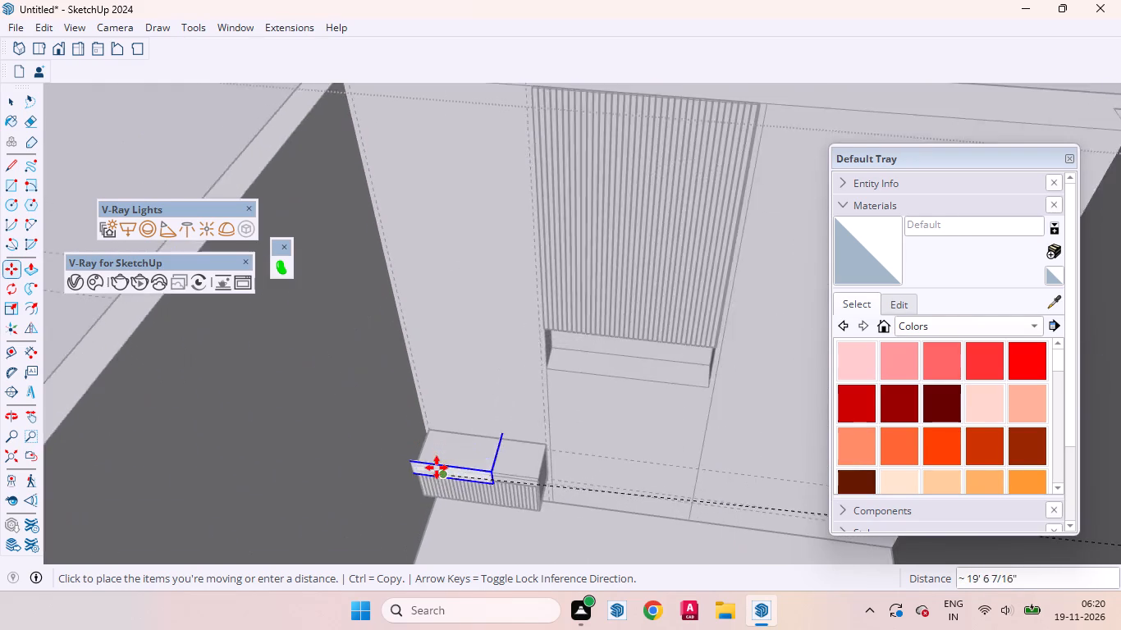
scroll(437, 468, up, 3)
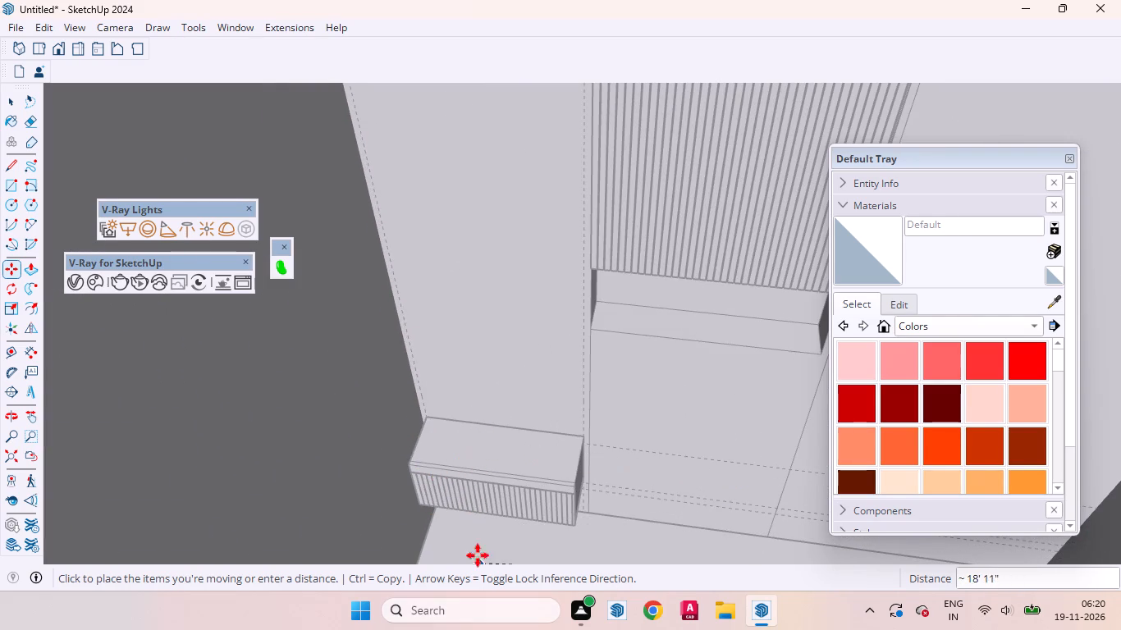
scroll(466, 532, down, 8)
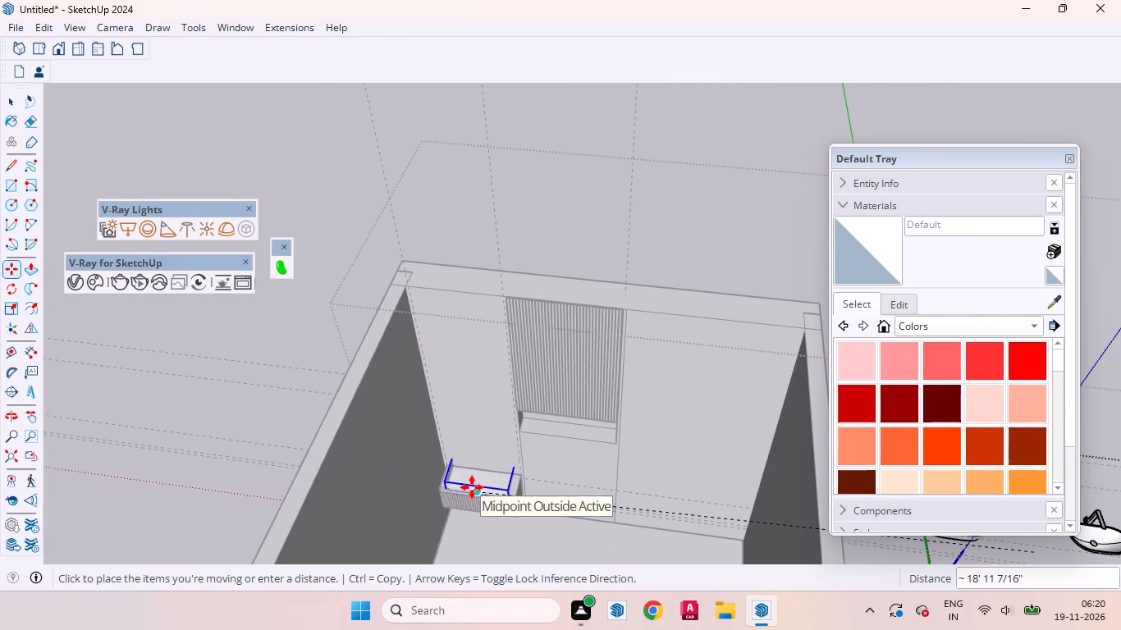
click(472, 487)
key(space)
Scale the rectangular basin down uniformly by a factor of 0.71 so it fits on the box unit.
scroll(492, 468, up, 8)
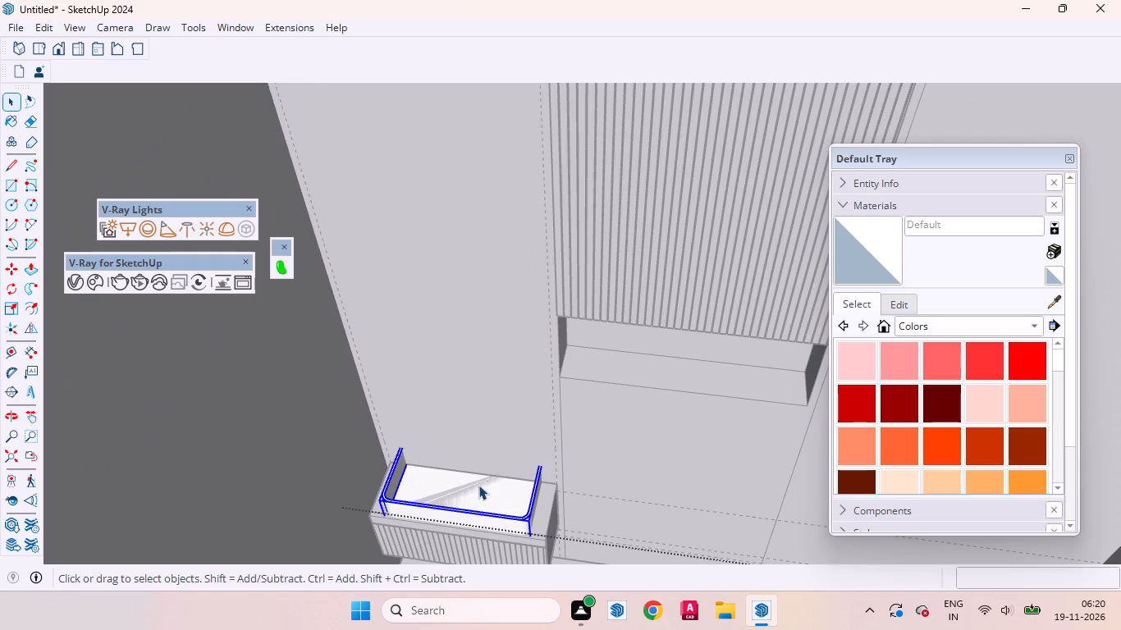
middle_drag(510, 491, 355, 530)
scroll(356, 534, down, 4)
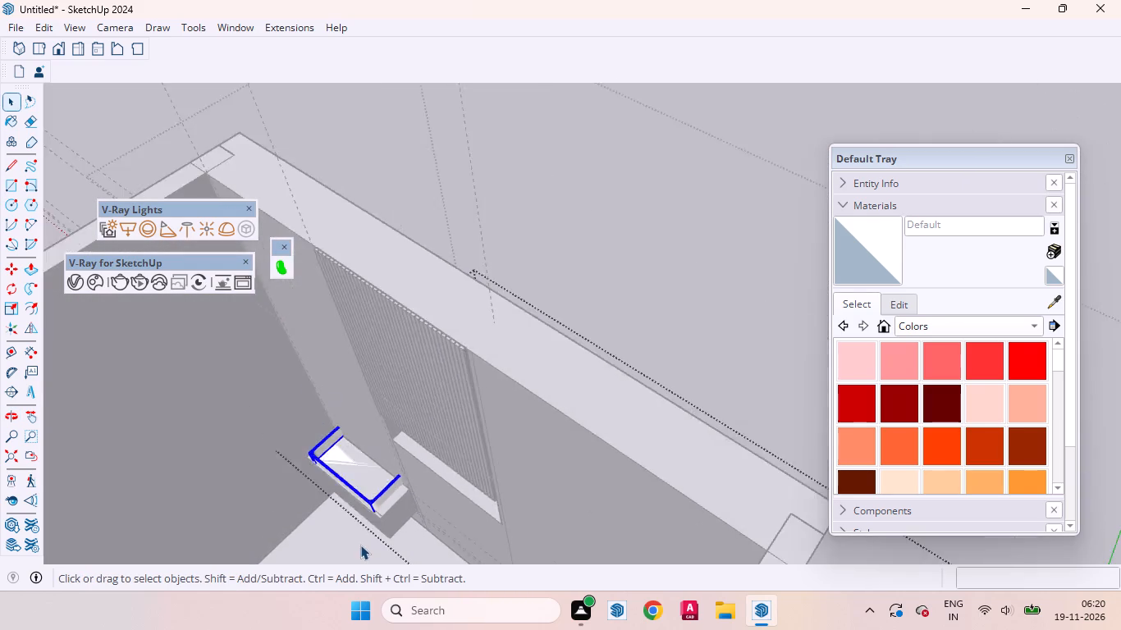
scroll(360, 545, down, 4)
key(s)
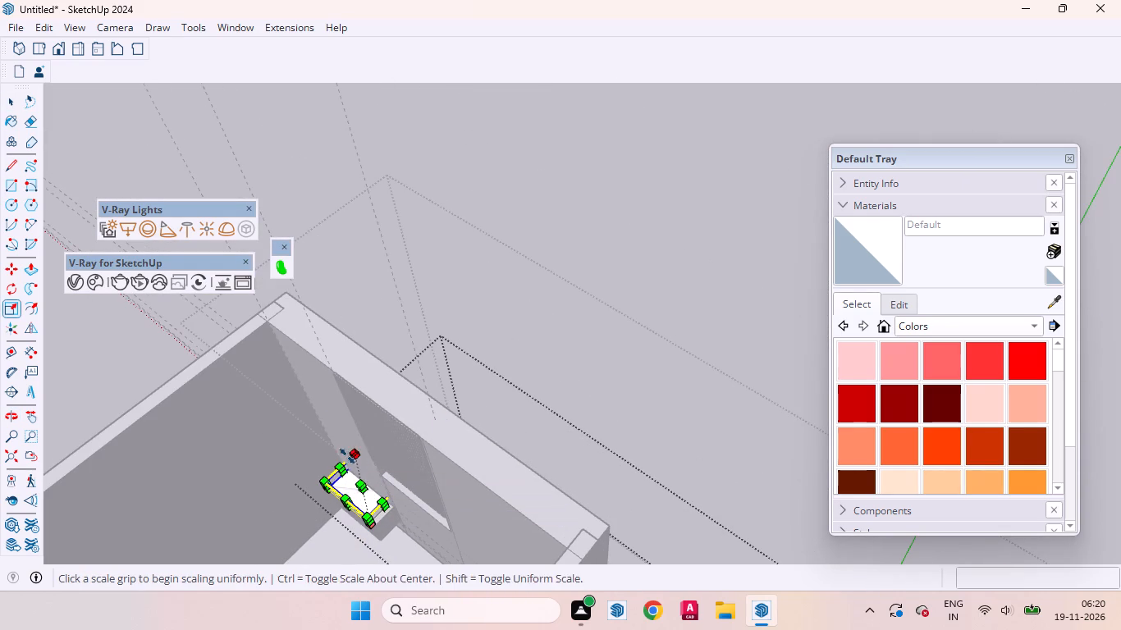
middle_drag(362, 465, 466, 426)
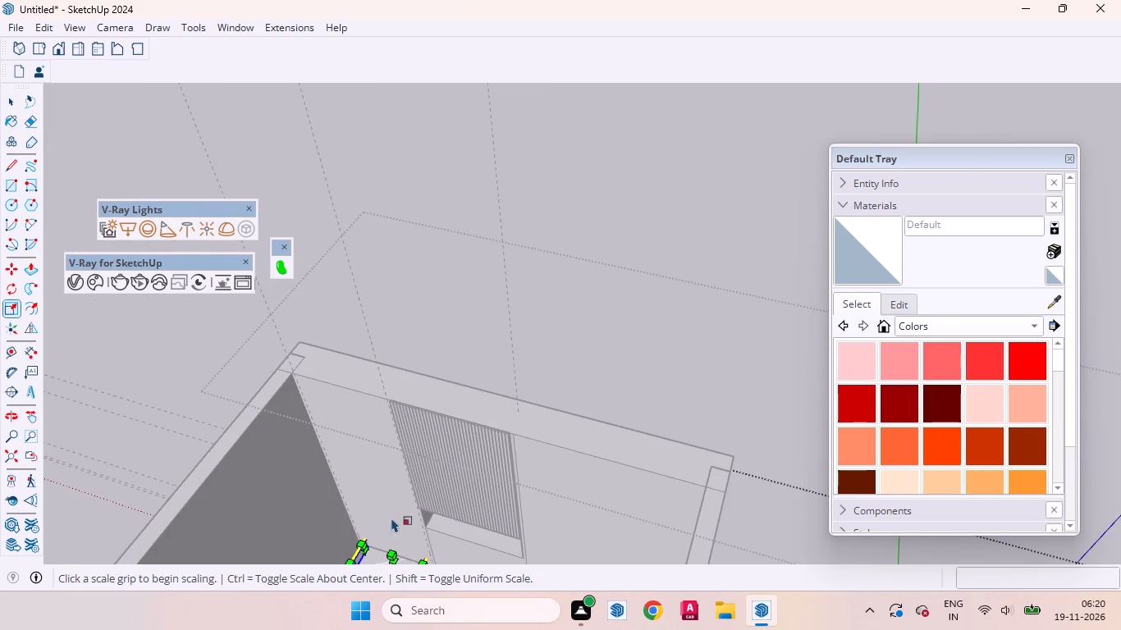
scroll(368, 487, down, 8)
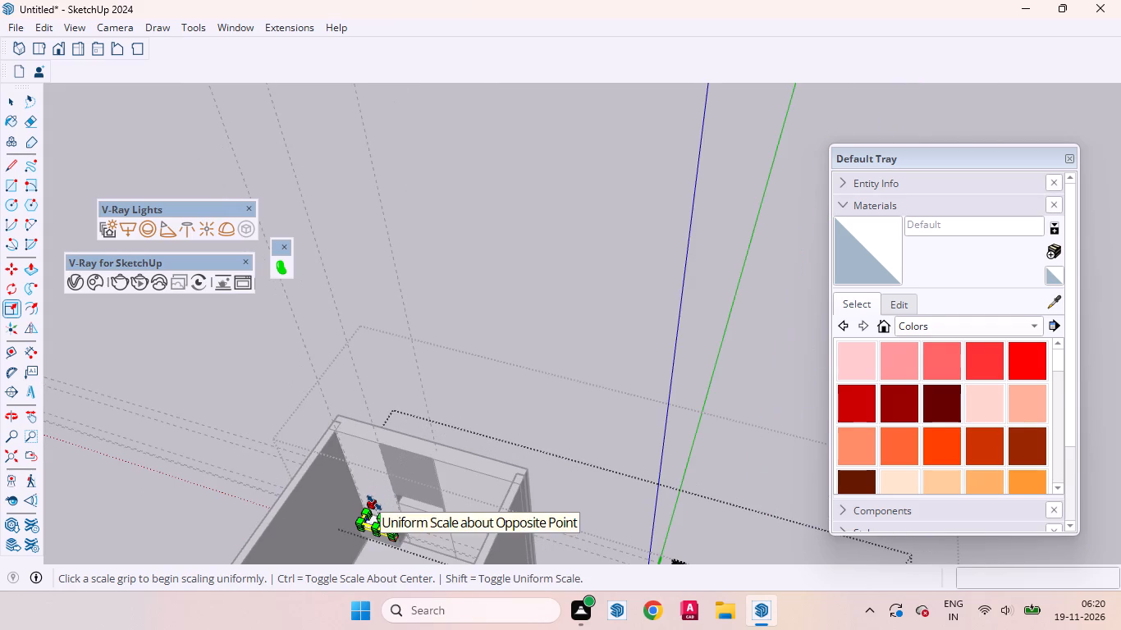
click(374, 503)
click(374, 516)
key(space)
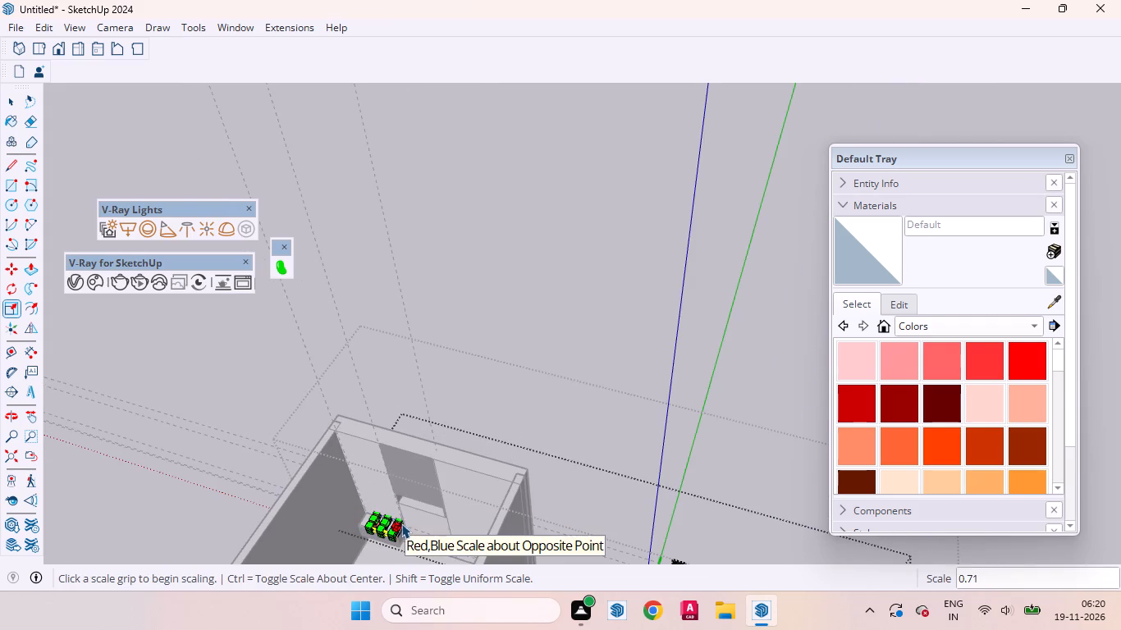
Move the basin about 3 9/16" sideways along the top of the box unit, towards the side wall.
scroll(401, 523, up, 15)
middle_drag(382, 540, 294, 495)
scroll(302, 464, up, 2)
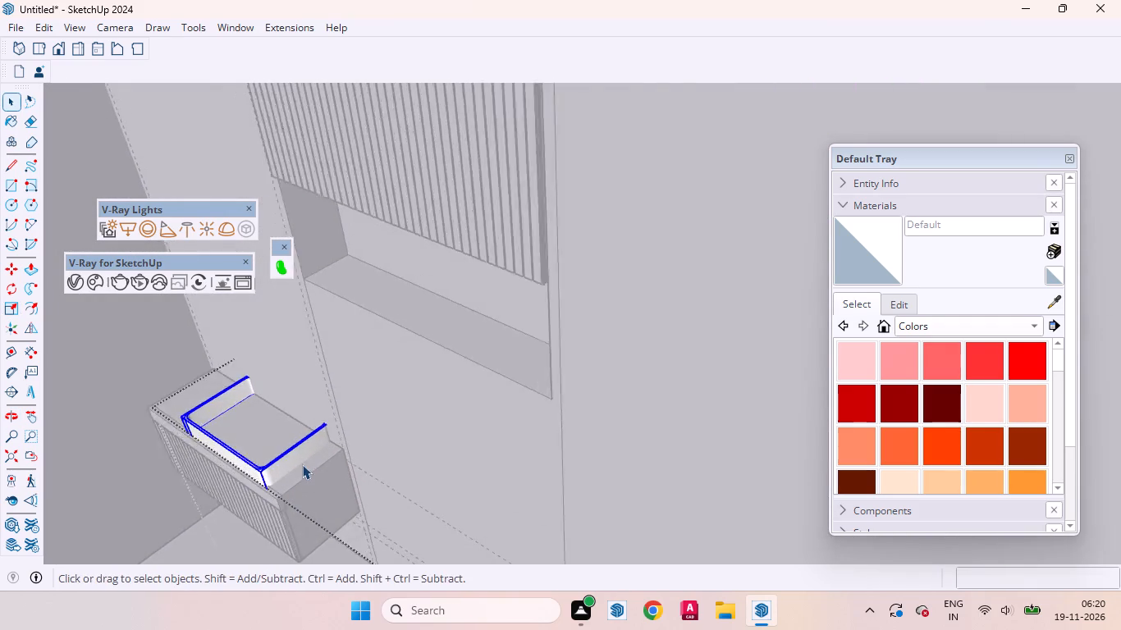
scroll(302, 464, up, 6)
middle_drag(294, 463, 506, 395)
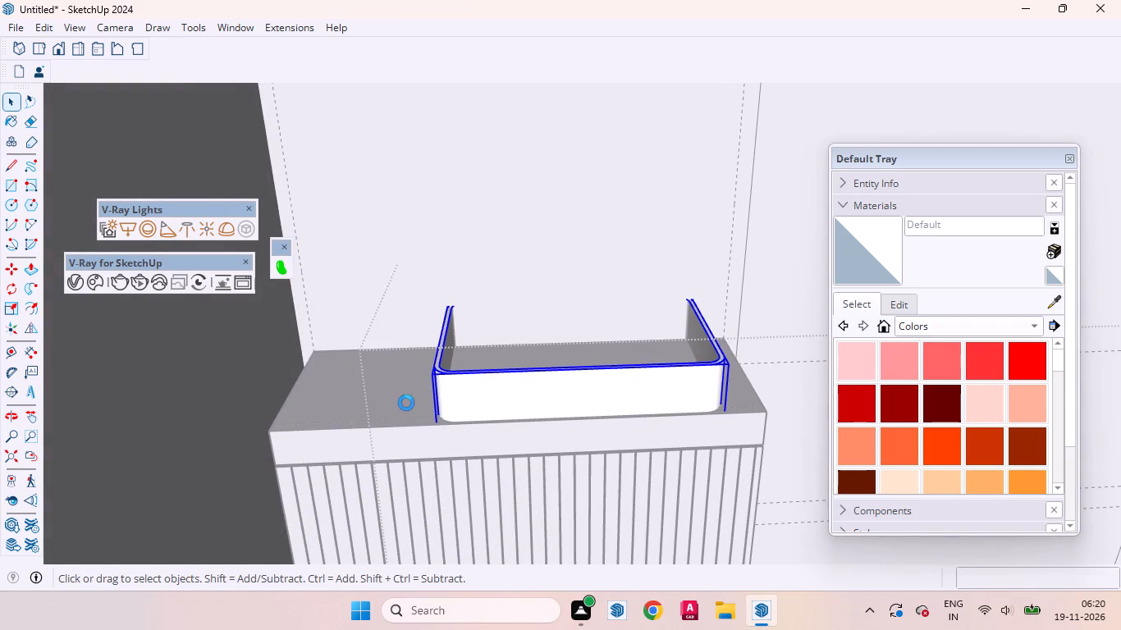
key(m)
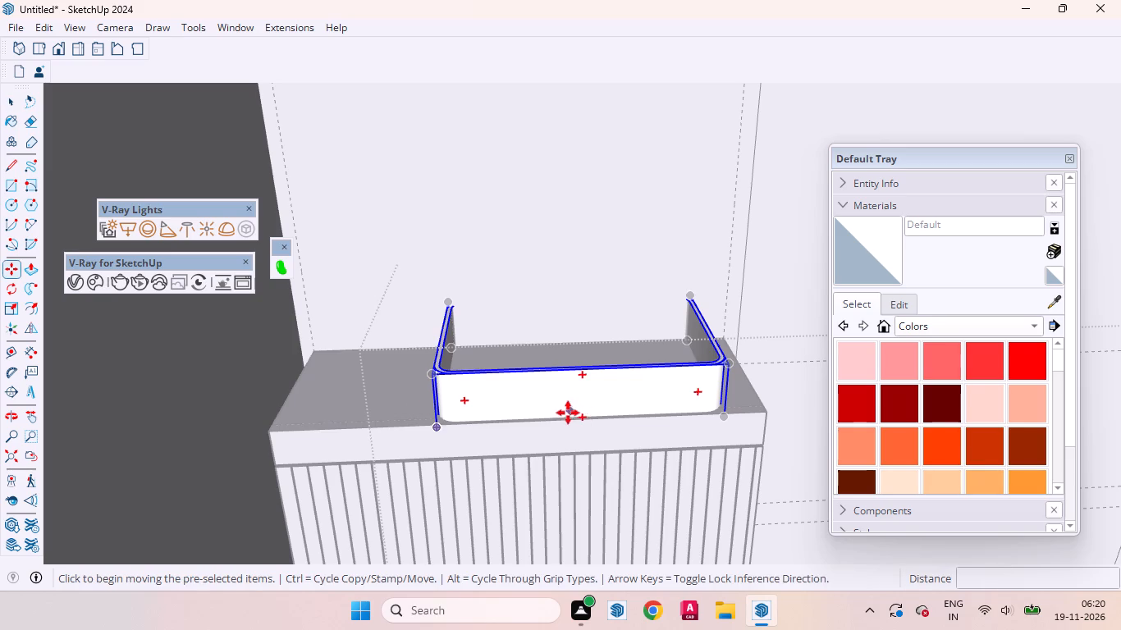
click(586, 435)
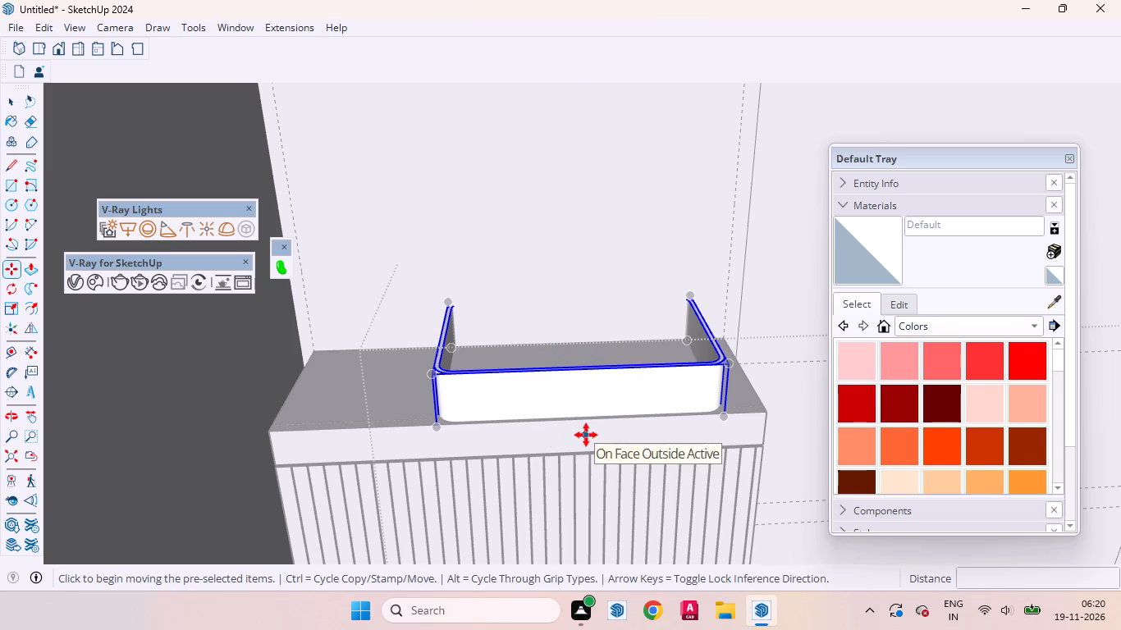
click(523, 438)
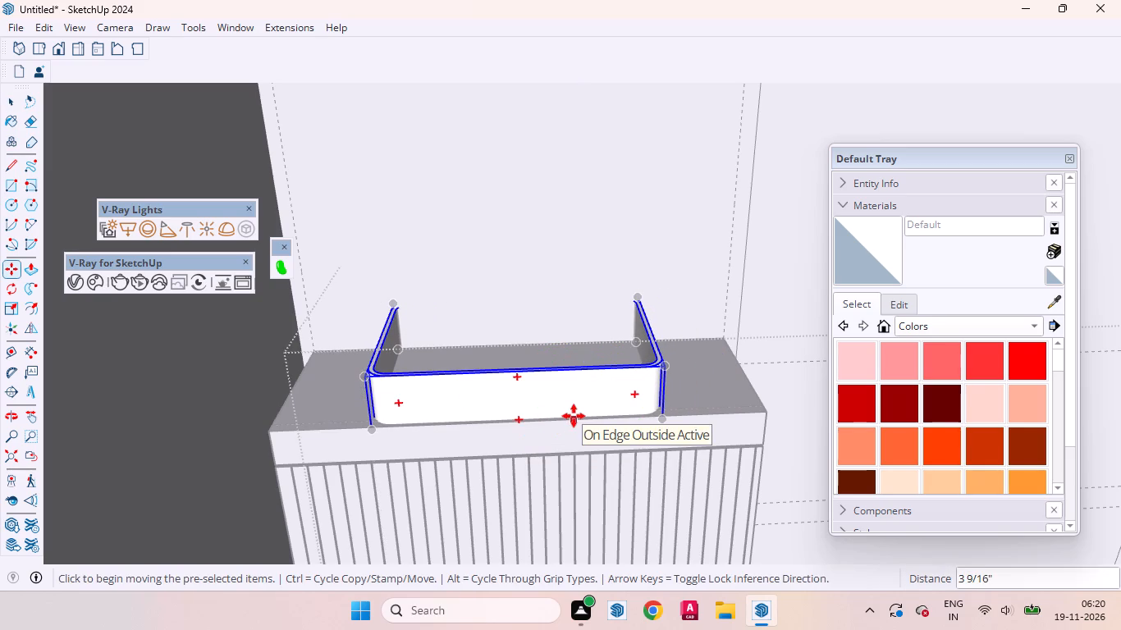
key(space)
Move the basin about 3/4" forward on the box unit, out of the back wall.
scroll(528, 334, up, 3)
middle_drag(603, 372, 153, 526)
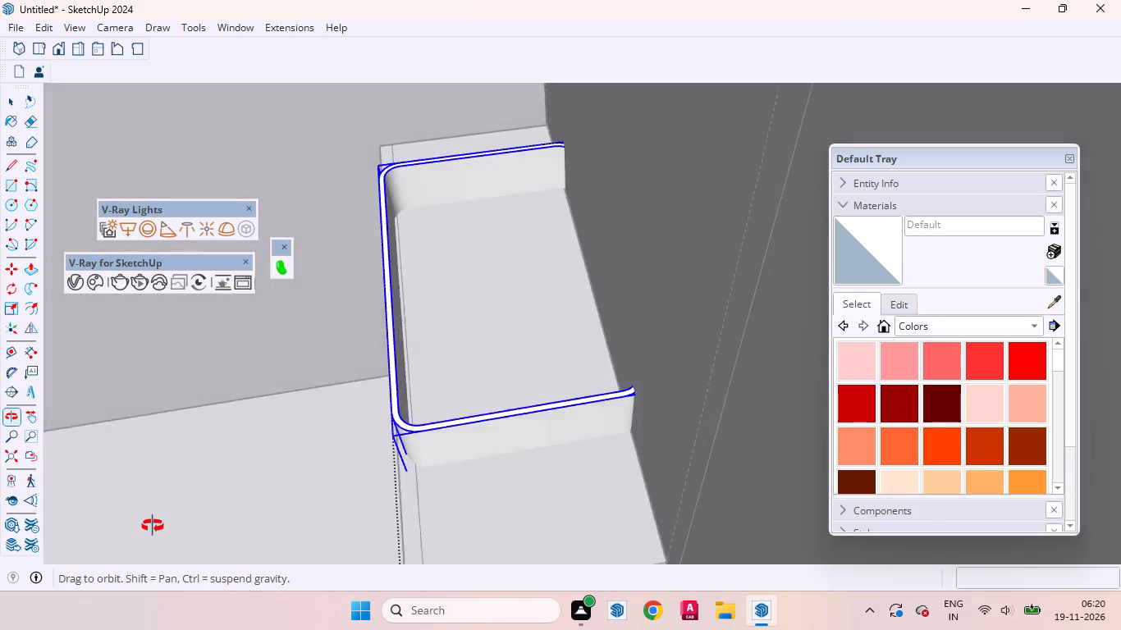
middle_drag(153, 526, 160, 382)
key(m)
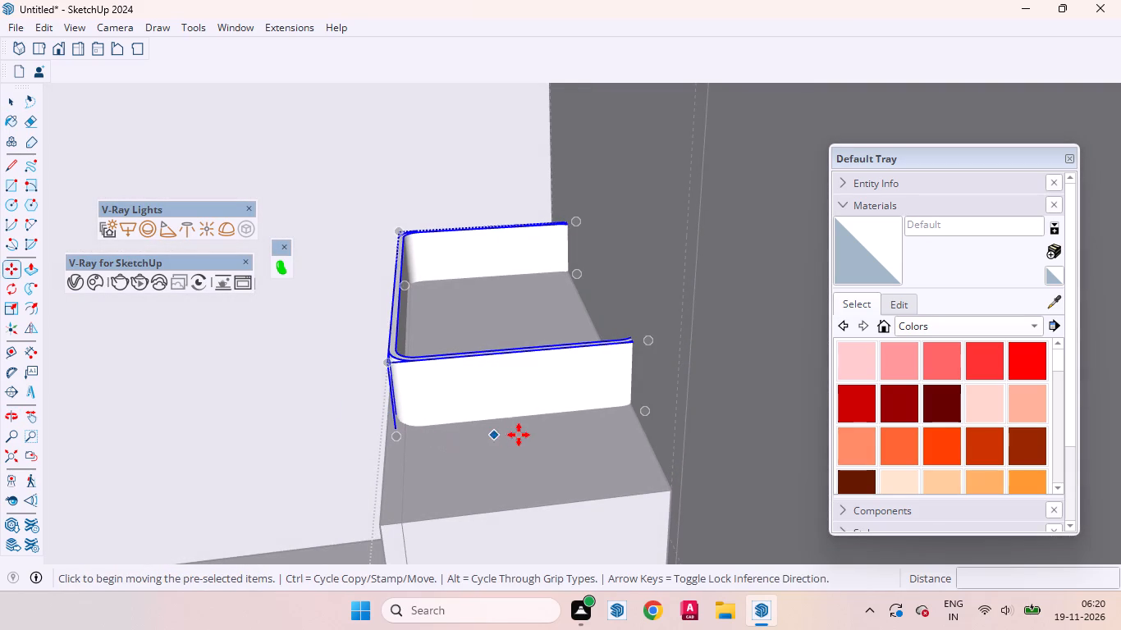
click(538, 435)
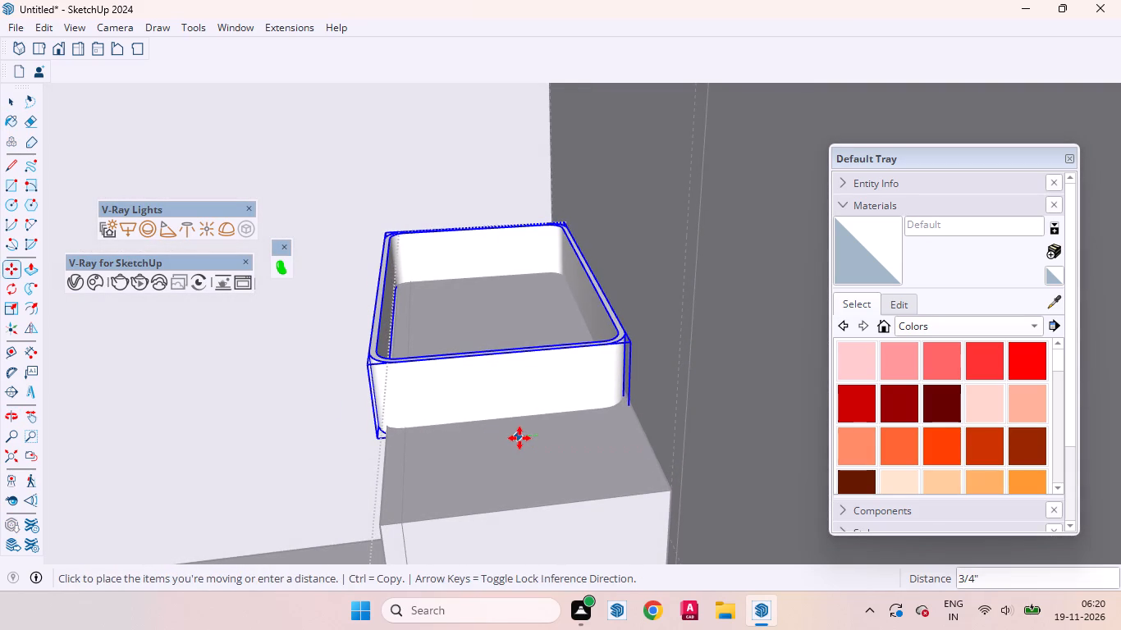
click(519, 438)
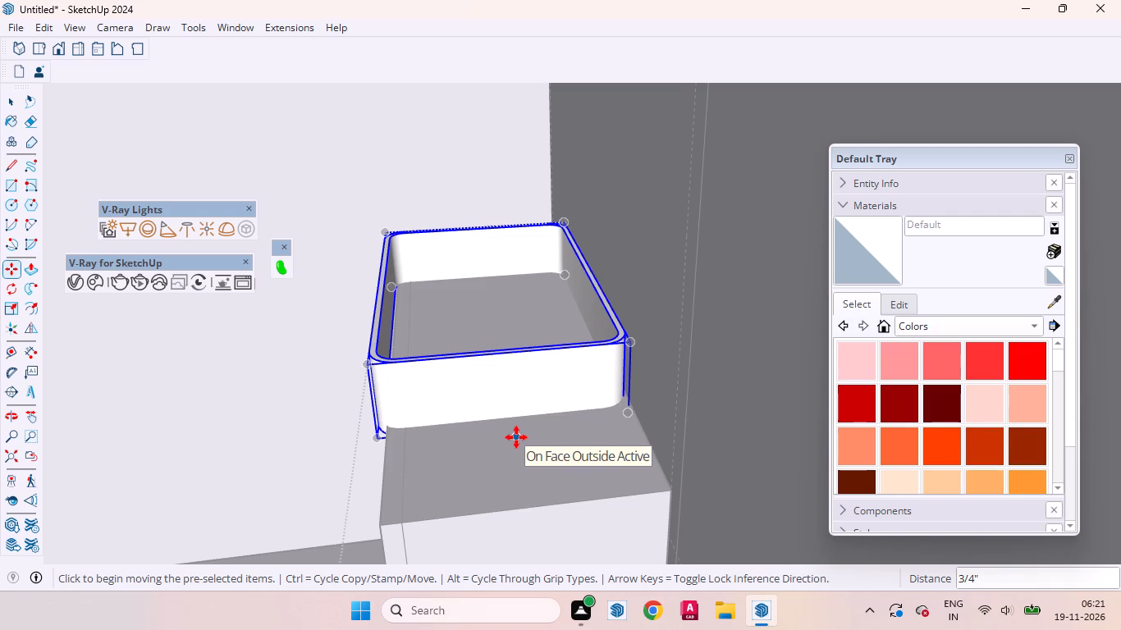
Raise the basin vertically by about 3/4" above the top of the box unit.
key(m)
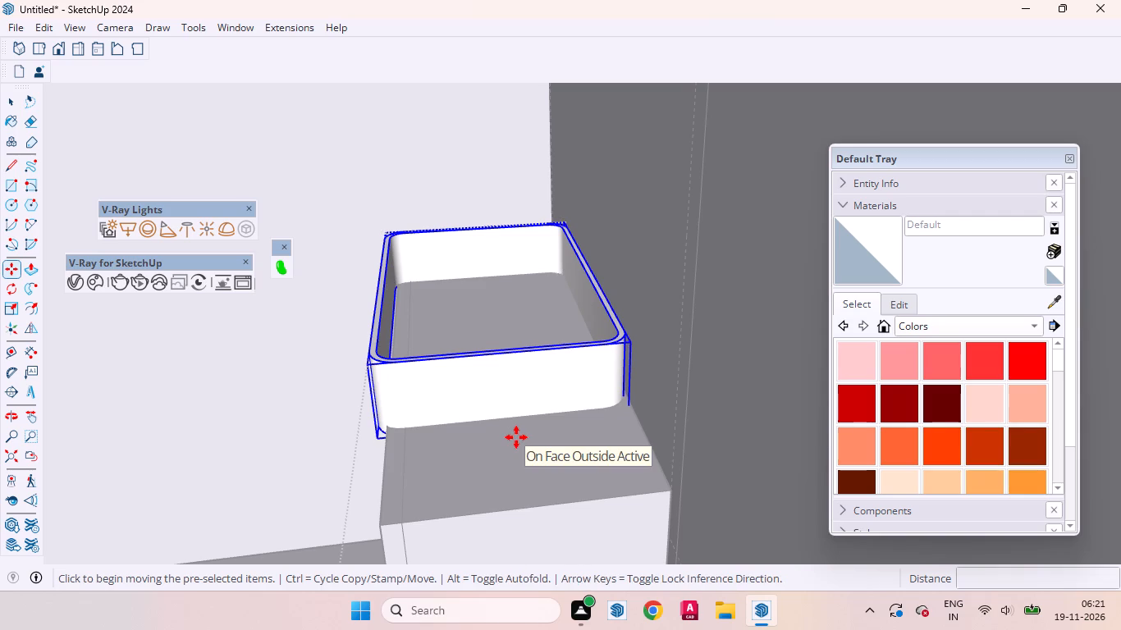
key(Up)
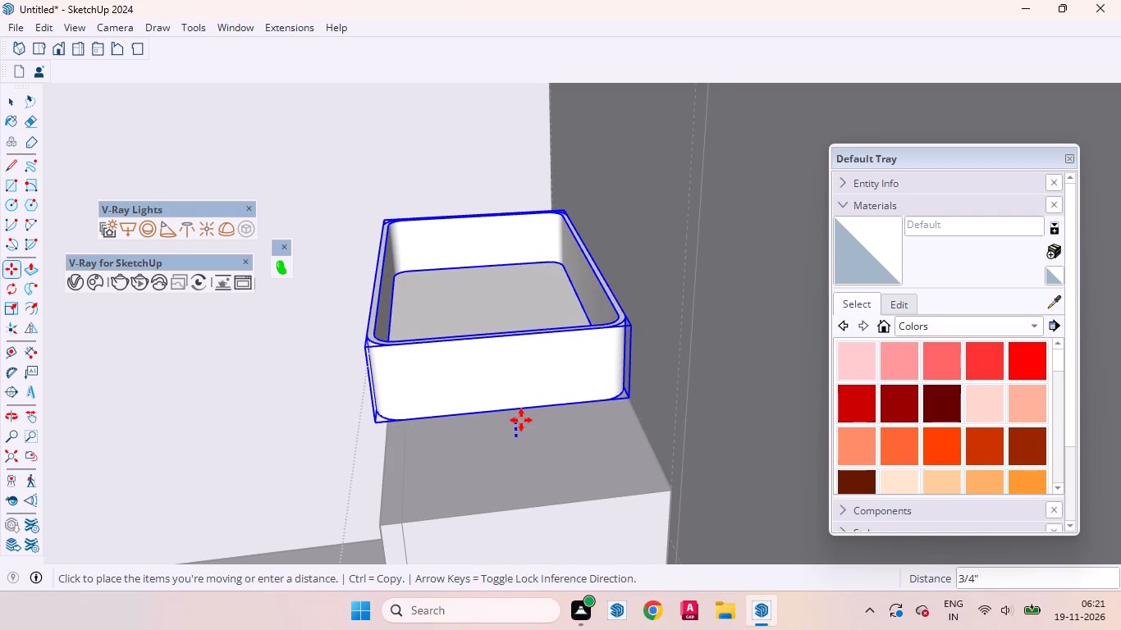
click(521, 420)
key(space)
Lower the basin vertically by about 5/16" so its base rests on the box unit's top.
middle_drag(457, 448, 673, 372)
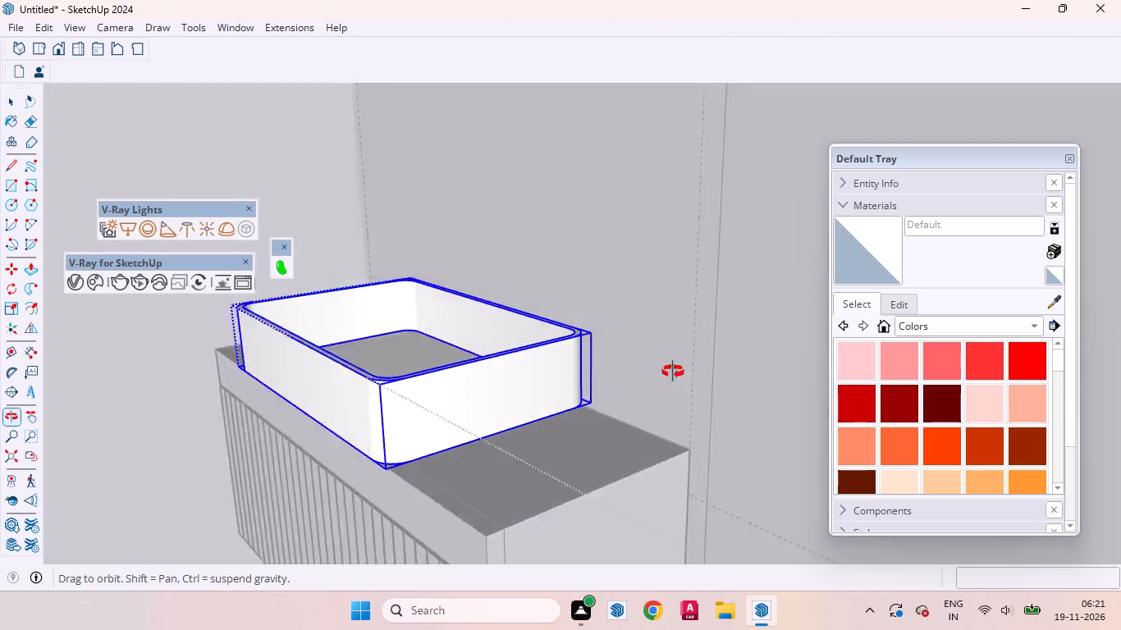
middle_drag(673, 372, 882, 349)
scroll(878, 355, up, 1)
scroll(626, 422, down, 7)
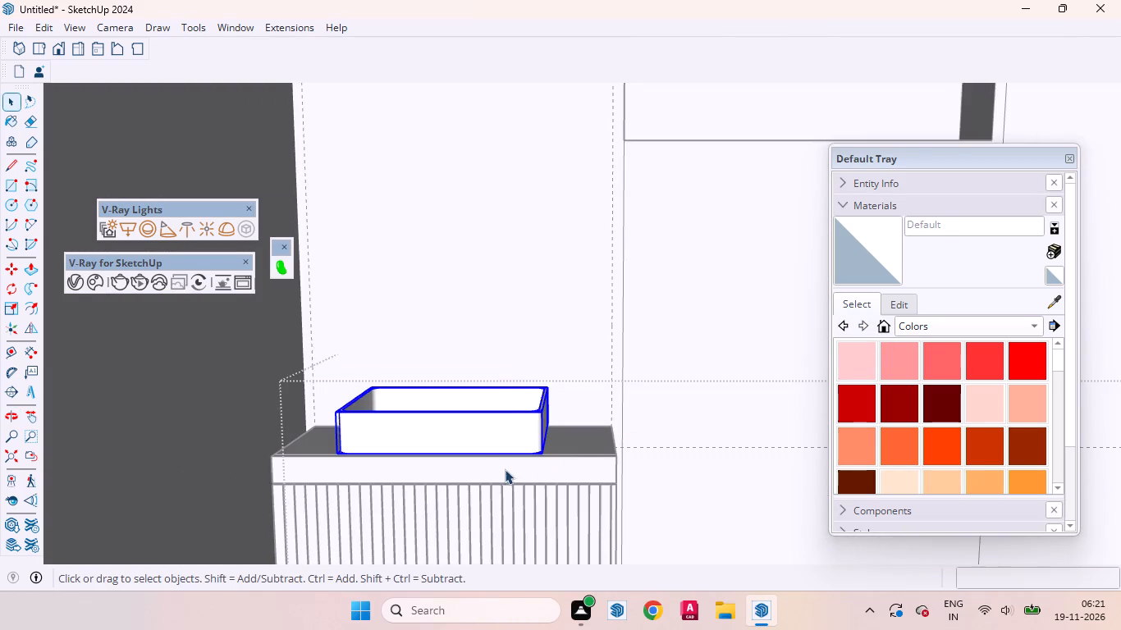
scroll(492, 472, up, 16)
middle_drag(587, 431, 579, 358)
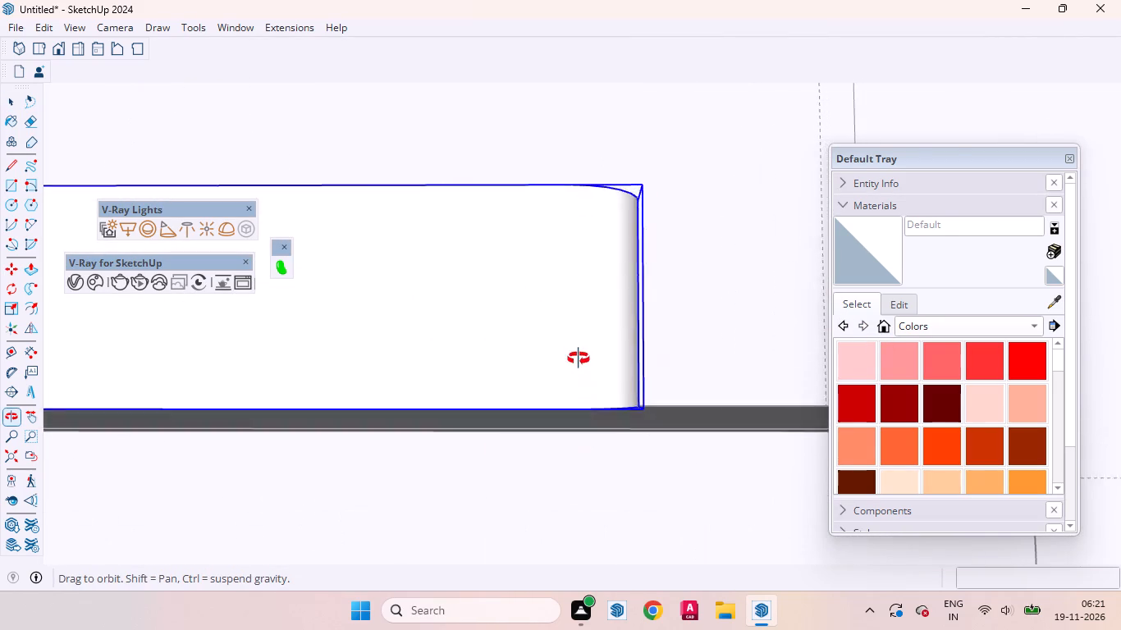
middle_drag(579, 358, 589, 364)
key(m)
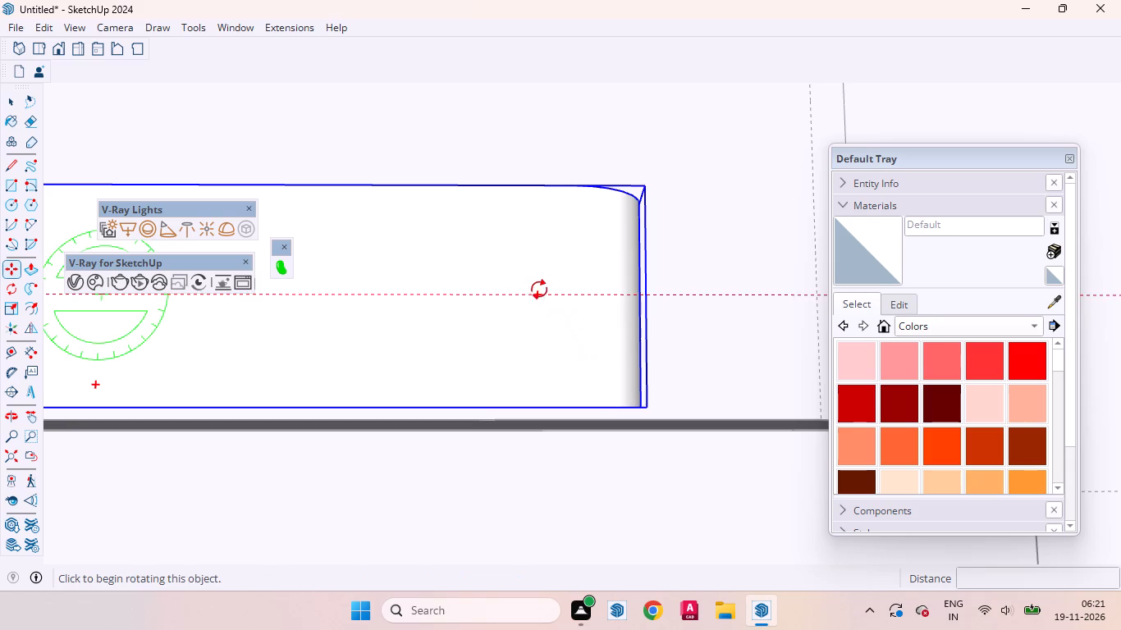
click(535, 280)
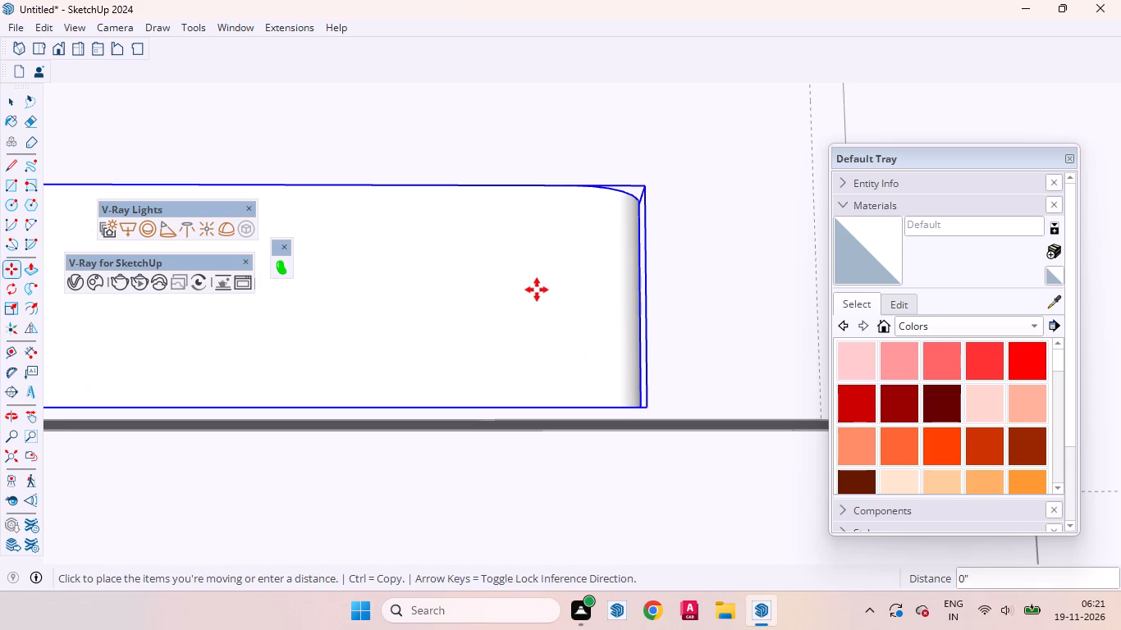
key(Up)
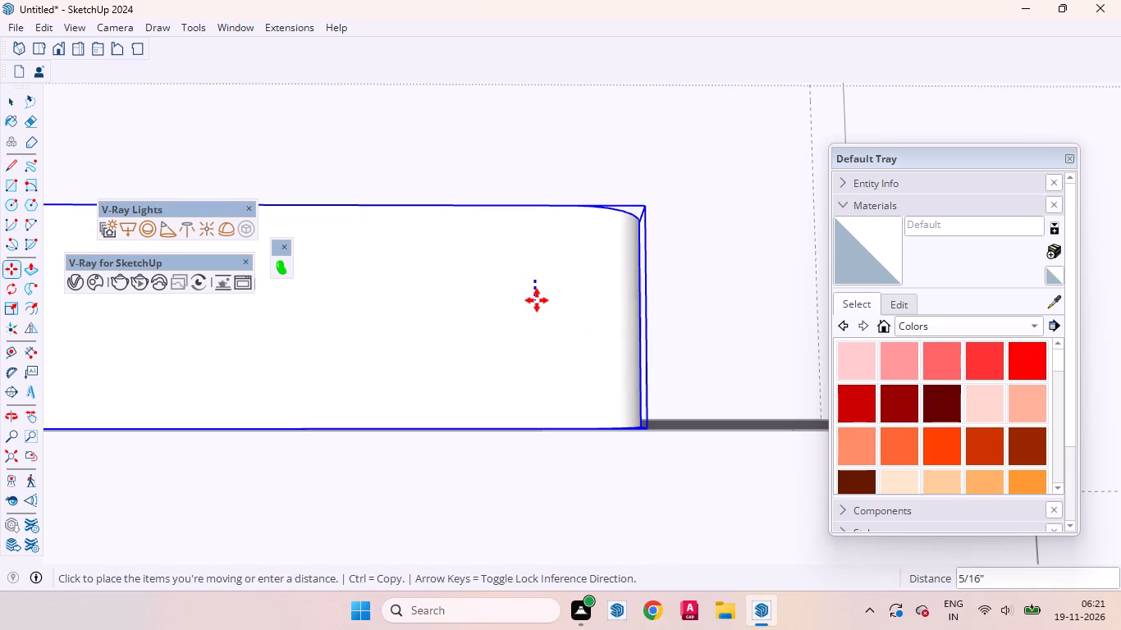
click(537, 300)
key(space)
Scale the basin's depth along the green axis to 0.89 from its front side and leave the sink set's editing mode.
middle_drag(691, 424, 666, 555)
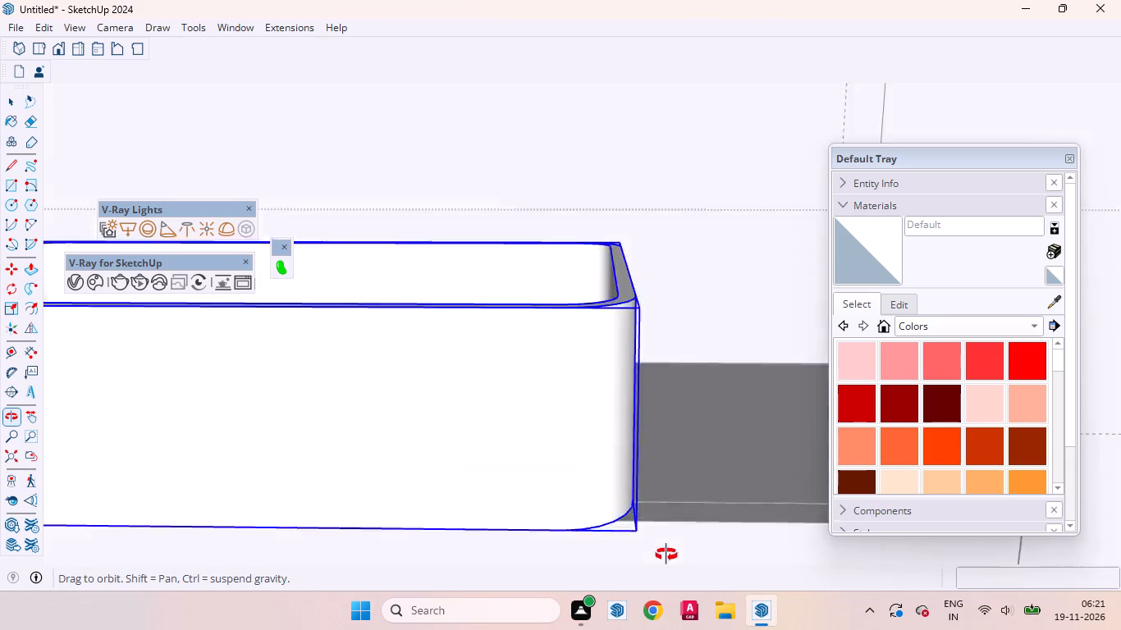
middle_drag(666, 555, 495, 573)
scroll(648, 529, down, 19)
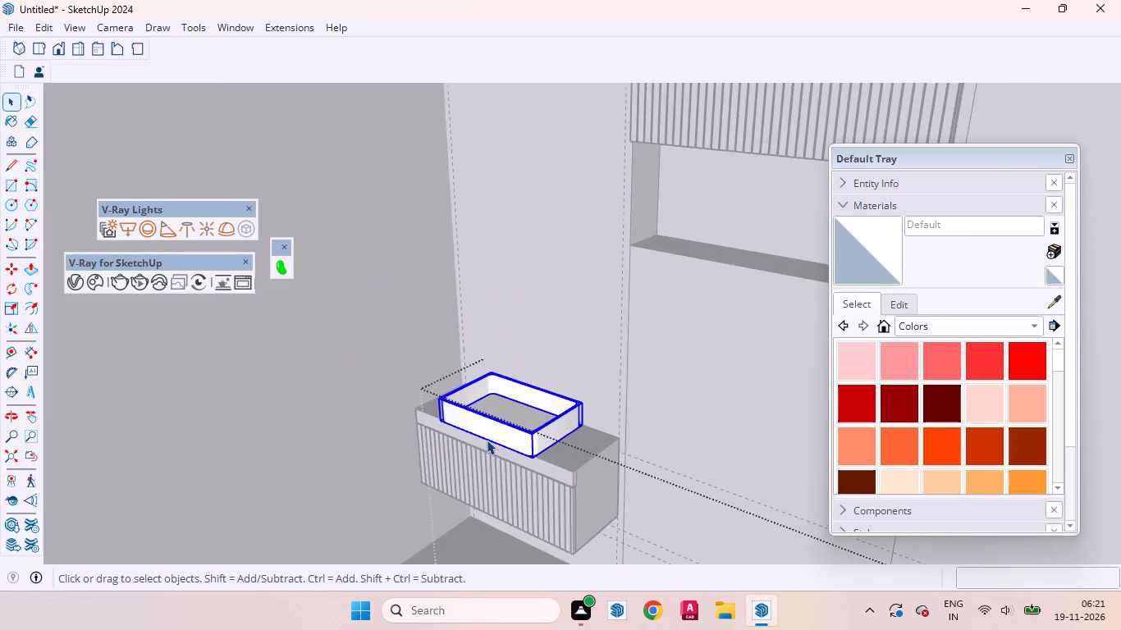
scroll(487, 440, down, 5)
middle_drag(529, 457, 668, 554)
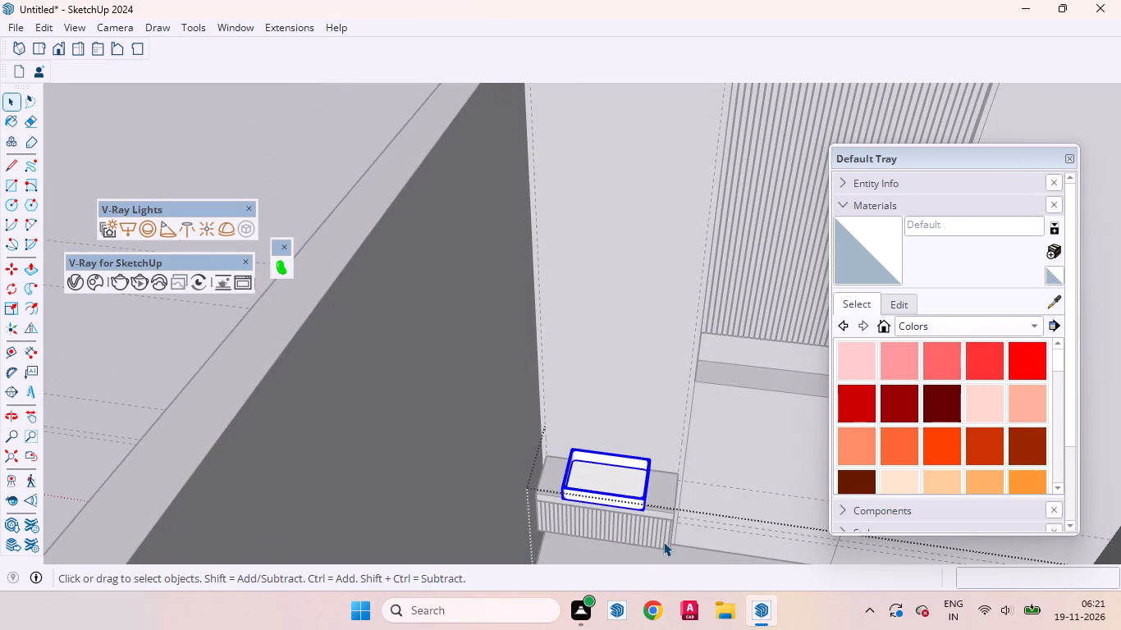
key(s)
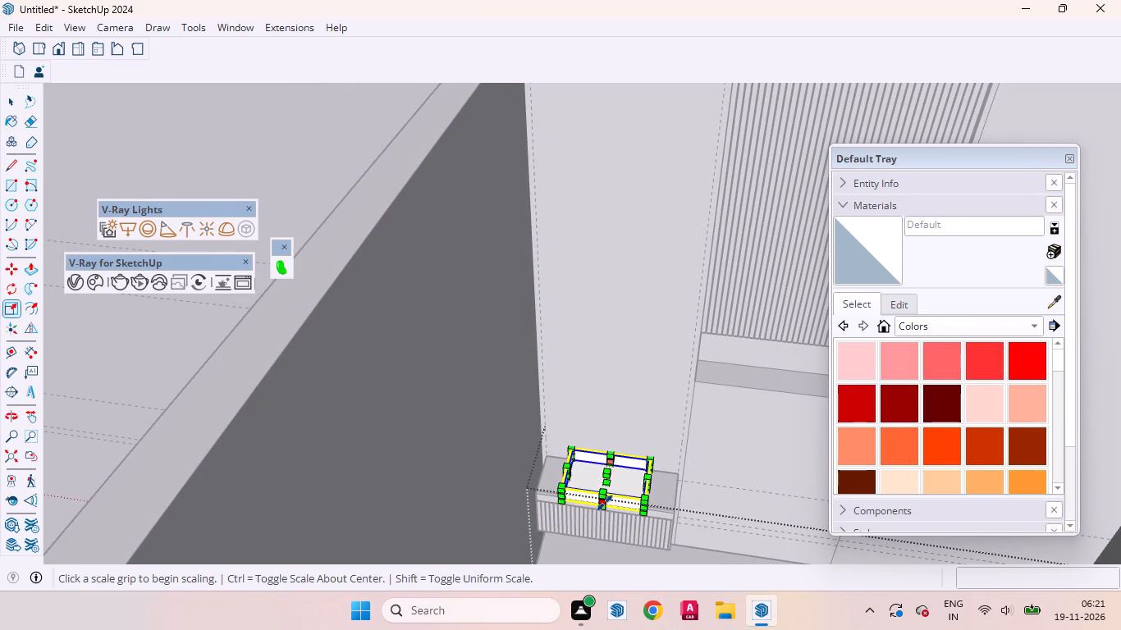
click(605, 503)
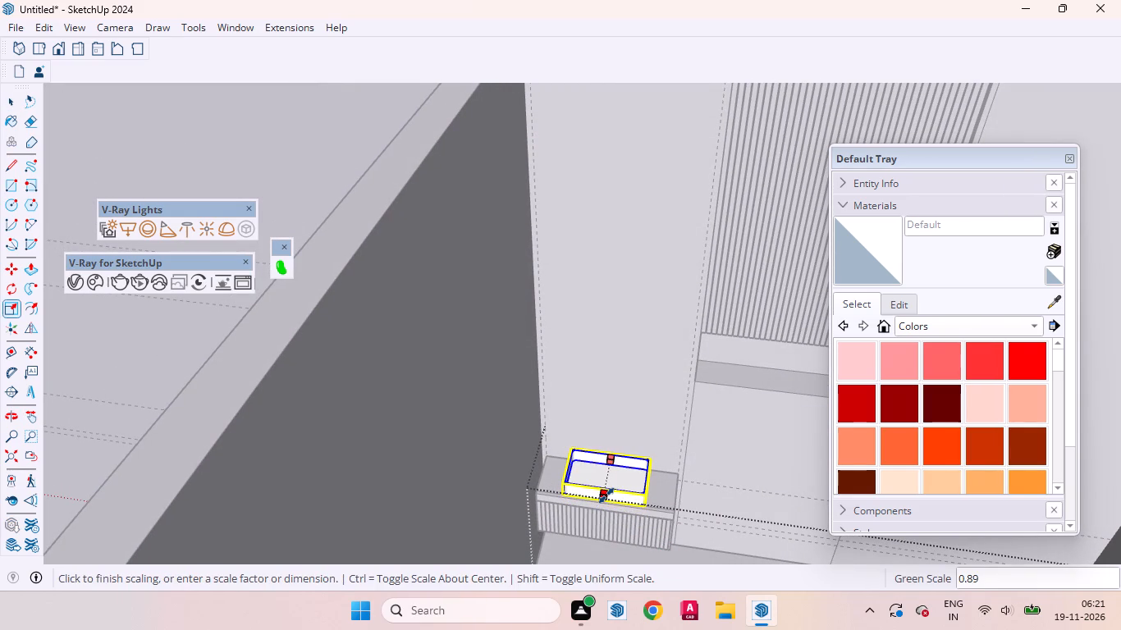
click(606, 495)
key(space)
scroll(491, 431, down, 5)
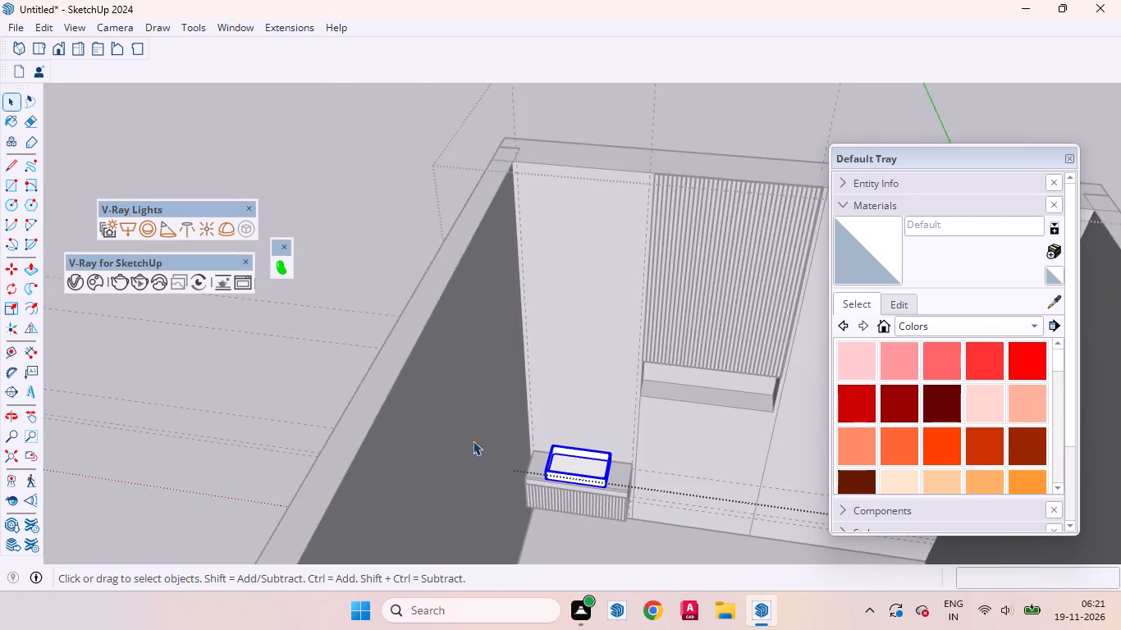
scroll(473, 441, down, 2)
scroll(470, 444, up, 1)
scroll(470, 446, down, 1)
click(654, 167)
Examine how the basin sits on the louvred box unit from the front and from above.
scroll(583, 524, up, 8)
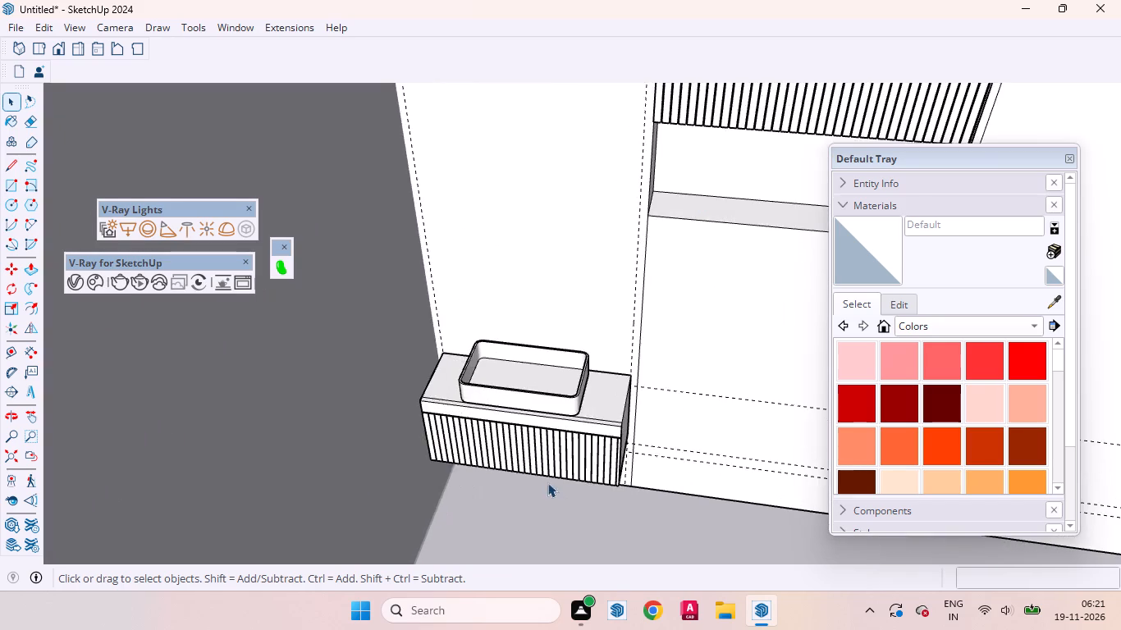
middle_drag(545, 480, 539, 405)
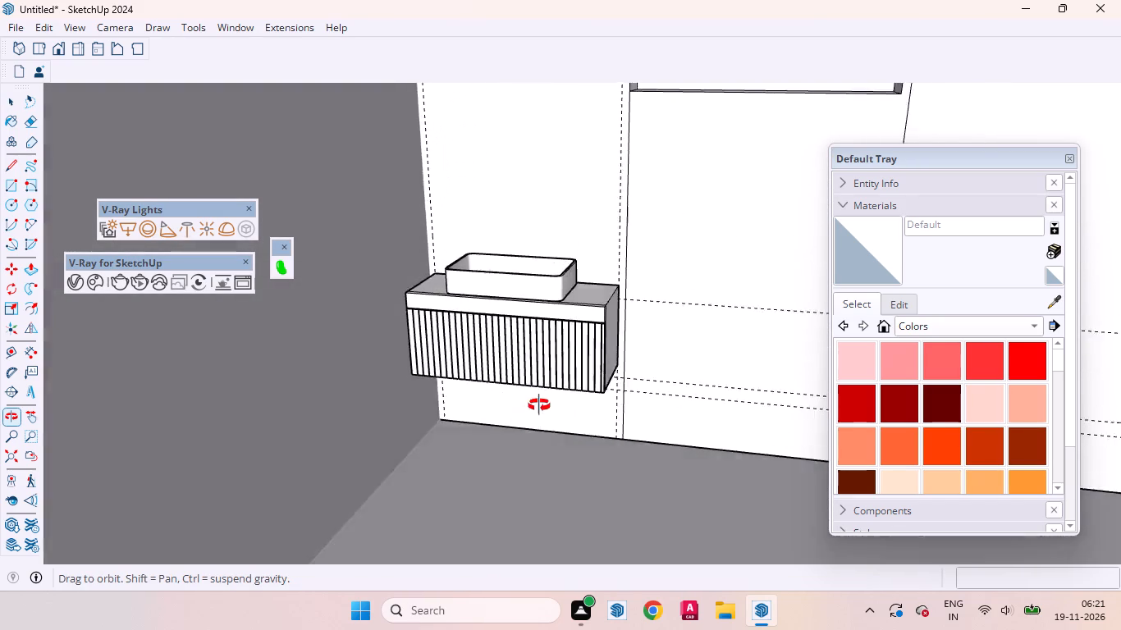
middle_drag(539, 405, 559, 430)
scroll(559, 430, down, 8)
scroll(552, 378, up, 13)
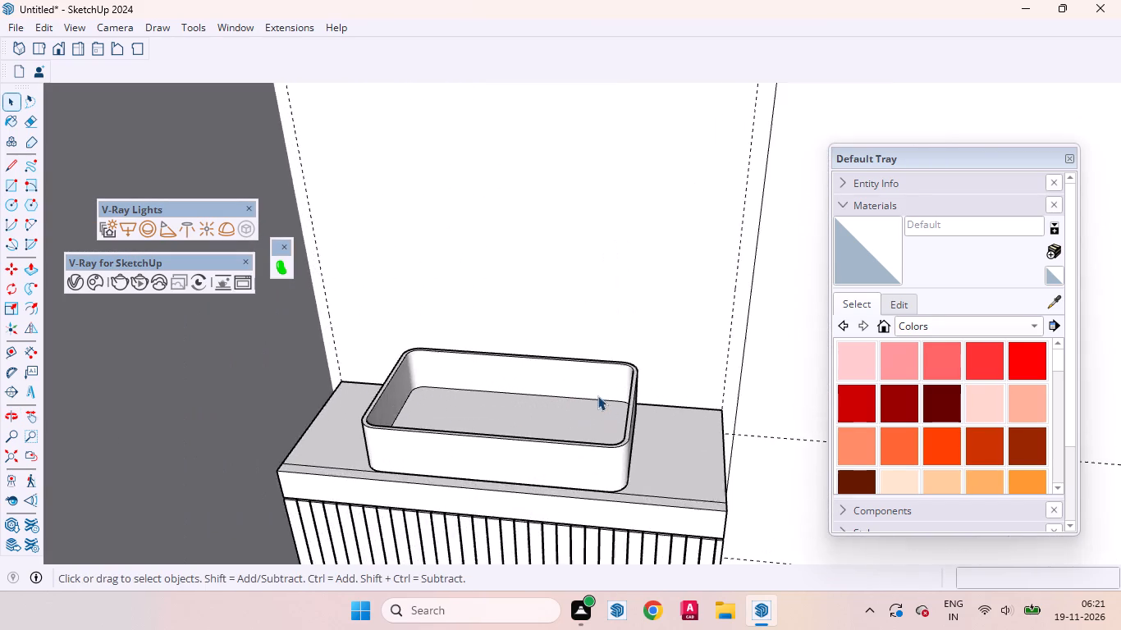
scroll(597, 395, up, 5)
middle_drag(585, 458, 556, 523)
scroll(553, 458, down, 9)
middle_click(575, 444)
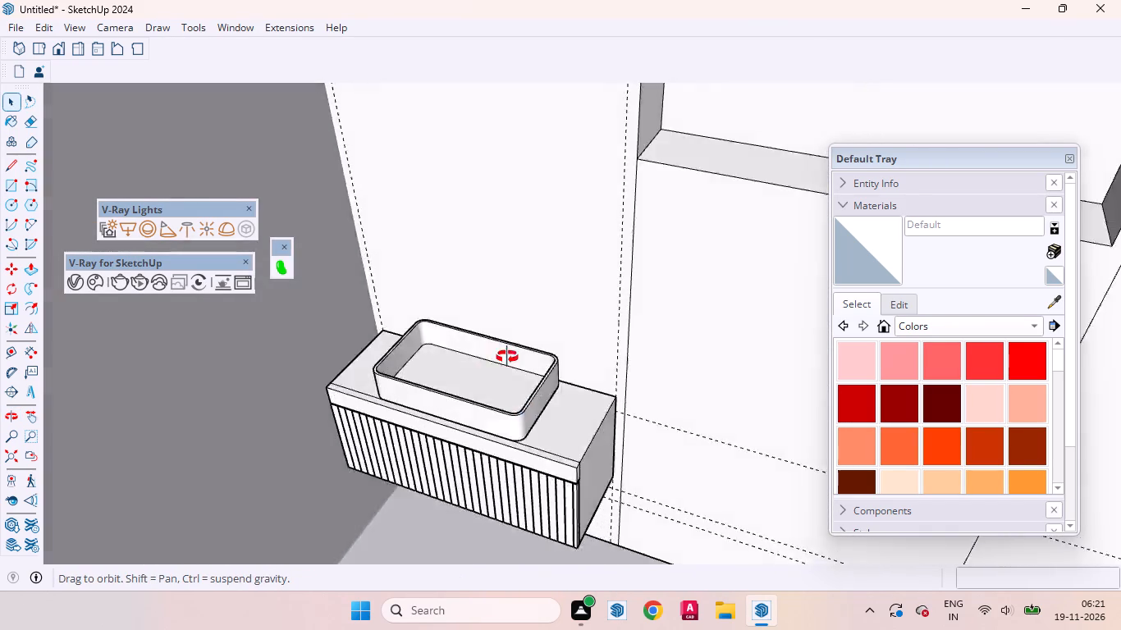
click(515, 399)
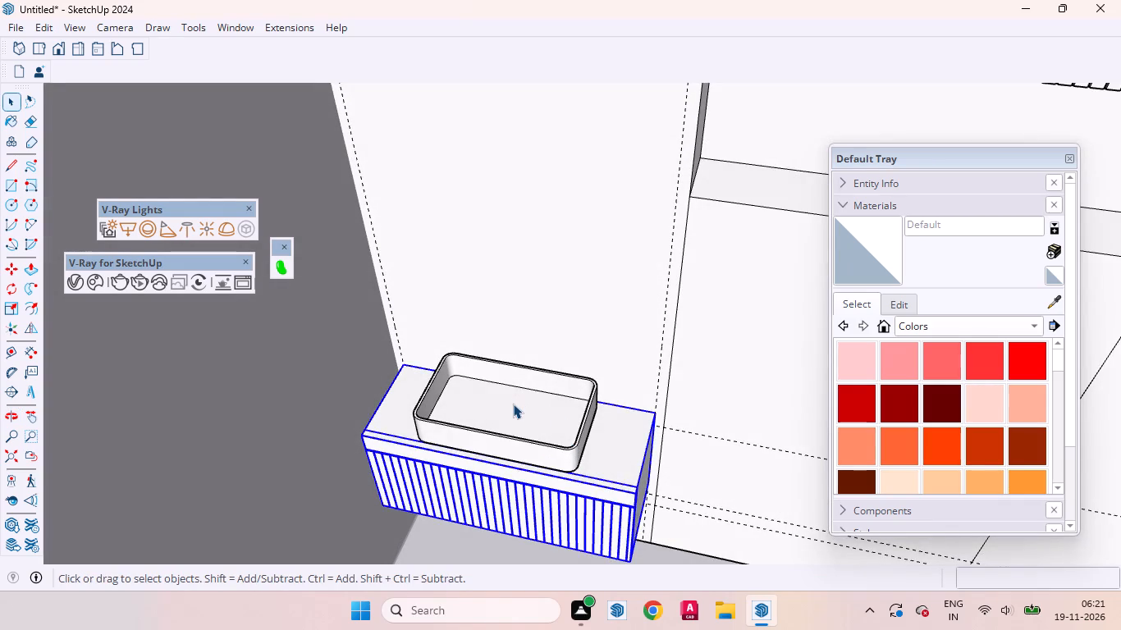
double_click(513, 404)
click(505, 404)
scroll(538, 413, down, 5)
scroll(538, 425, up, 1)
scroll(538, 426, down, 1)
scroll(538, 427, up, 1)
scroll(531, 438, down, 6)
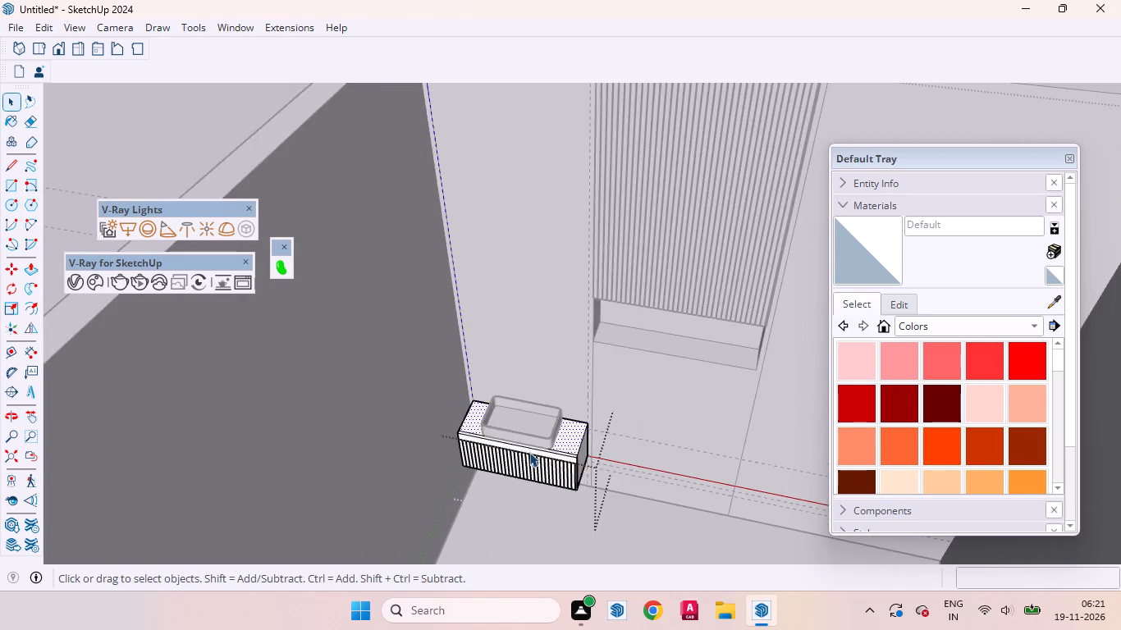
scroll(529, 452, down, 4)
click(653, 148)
Examine the basin and the louvred box unit's top up close from the front and from above.
click(527, 441)
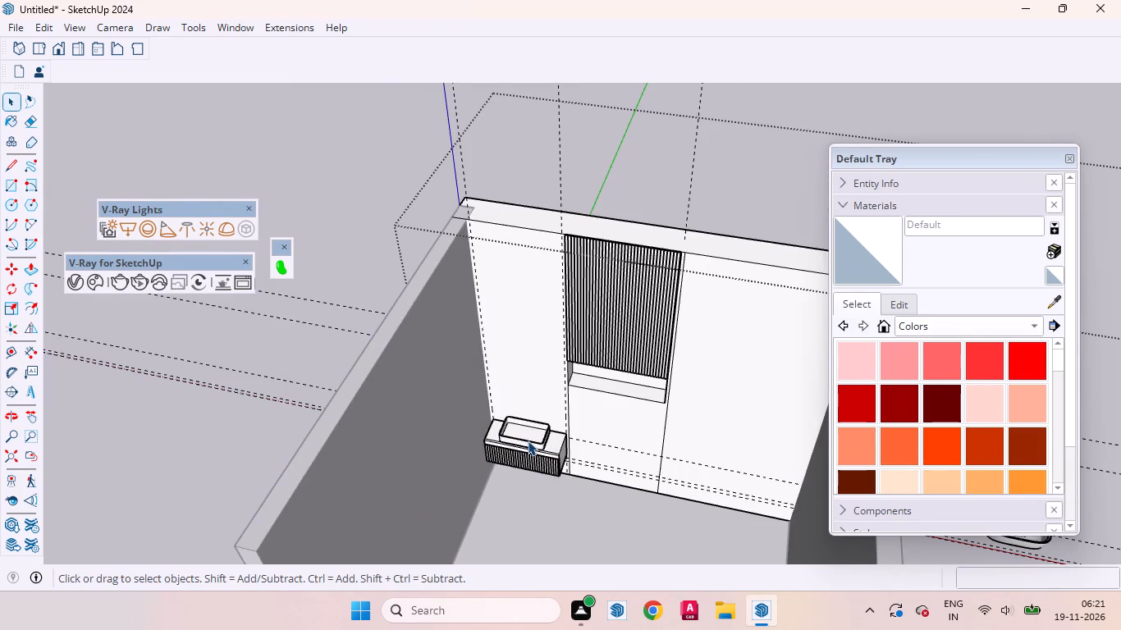
scroll(546, 435, up, 13)
middle_drag(532, 450, 431, 334)
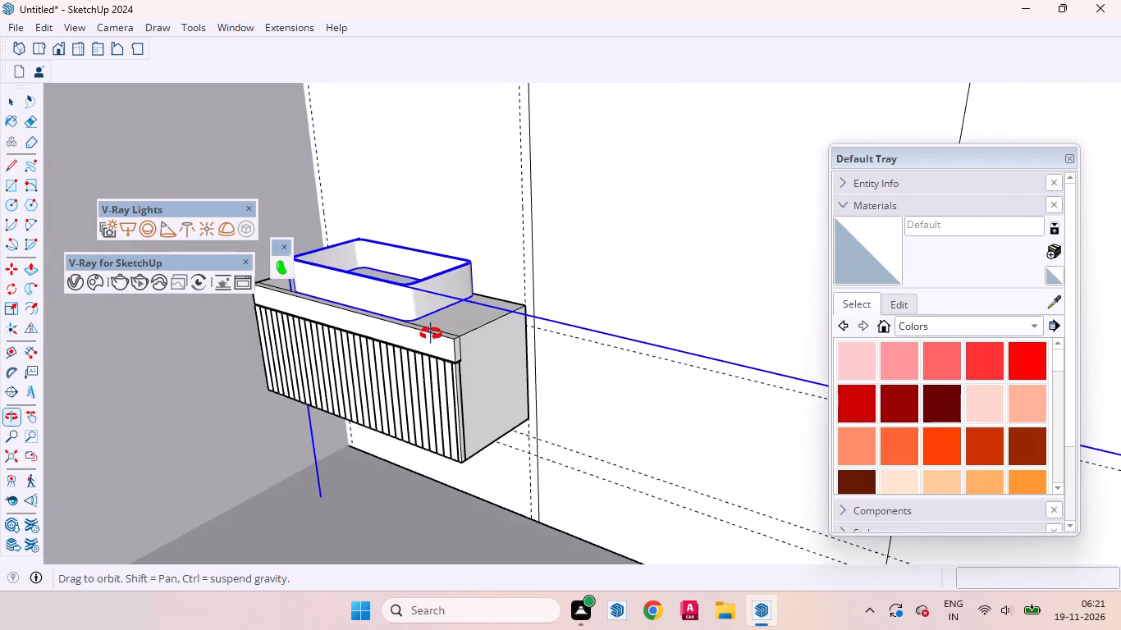
middle_drag(431, 334, 431, 330)
scroll(430, 302, up, 8)
middle_drag(435, 340, 789, 509)
click(491, 373)
scroll(556, 363, down, 4)
Paint the whole basin component with the white Color M00 from the Colors collection.
click(383, 410)
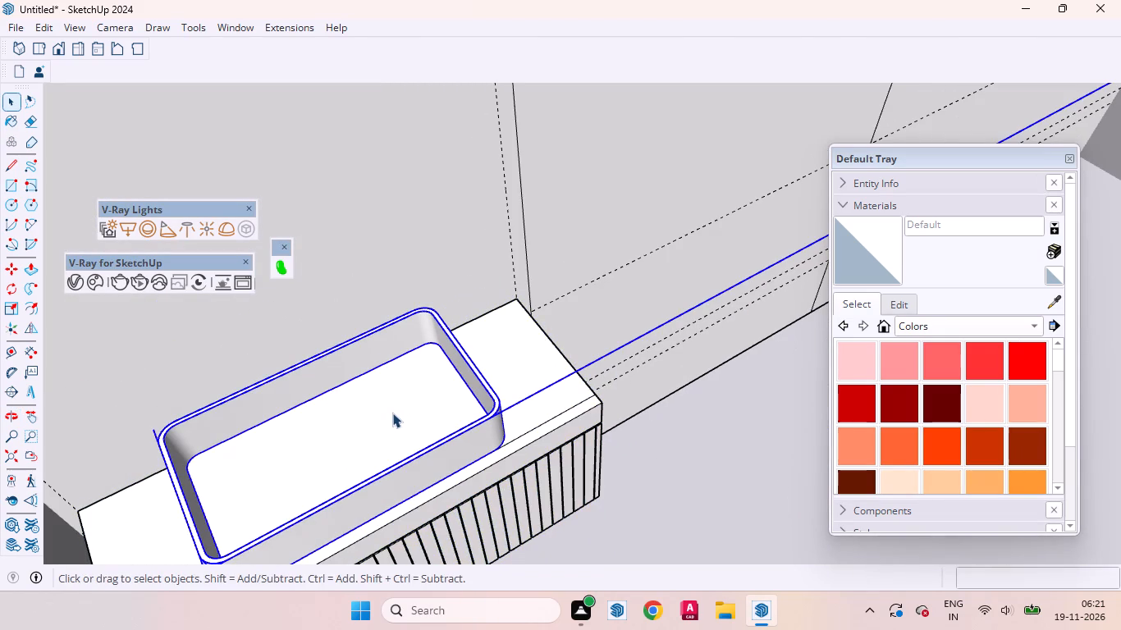
scroll(391, 390, down, 4)
scroll(912, 376, up, 1)
scroll(912, 377, down, 3)
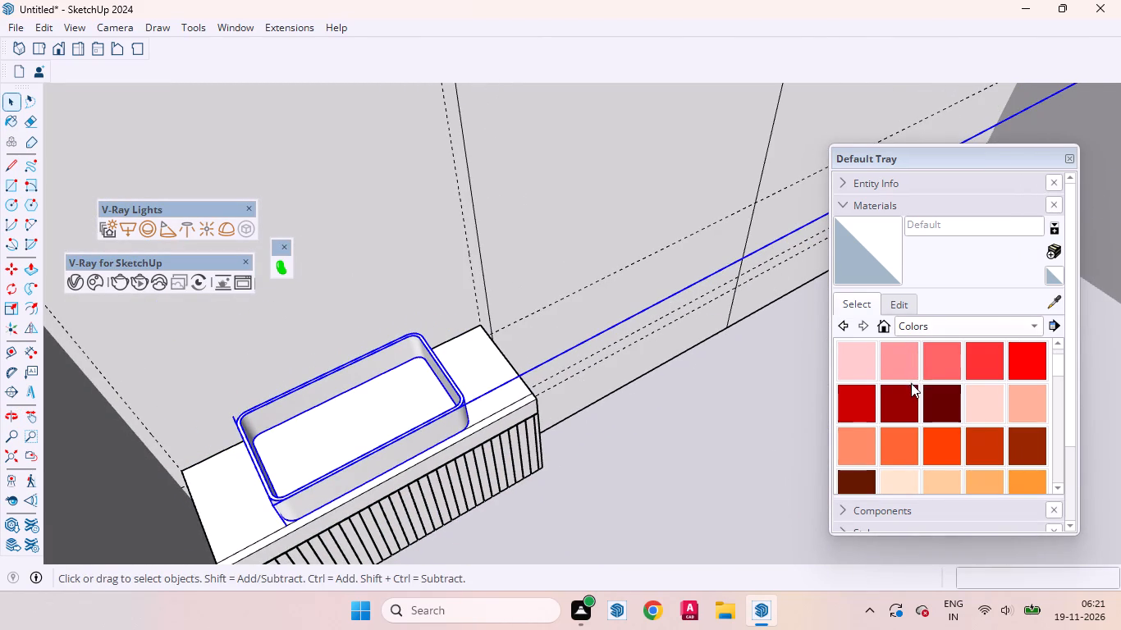
scroll(911, 383, down, 9)
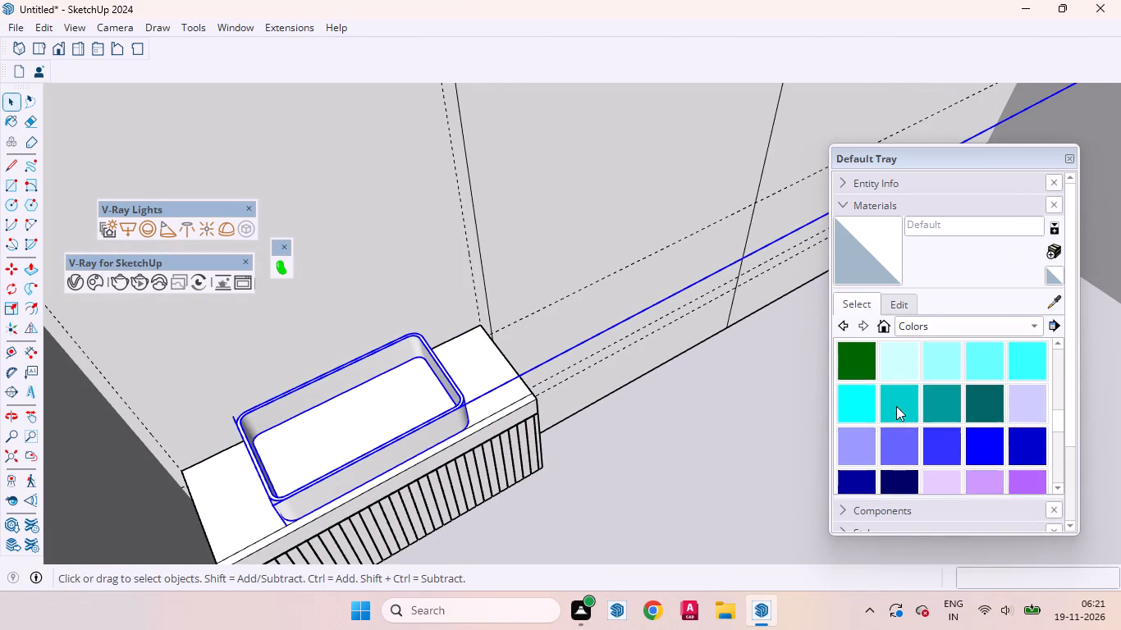
scroll(896, 406, down, 3)
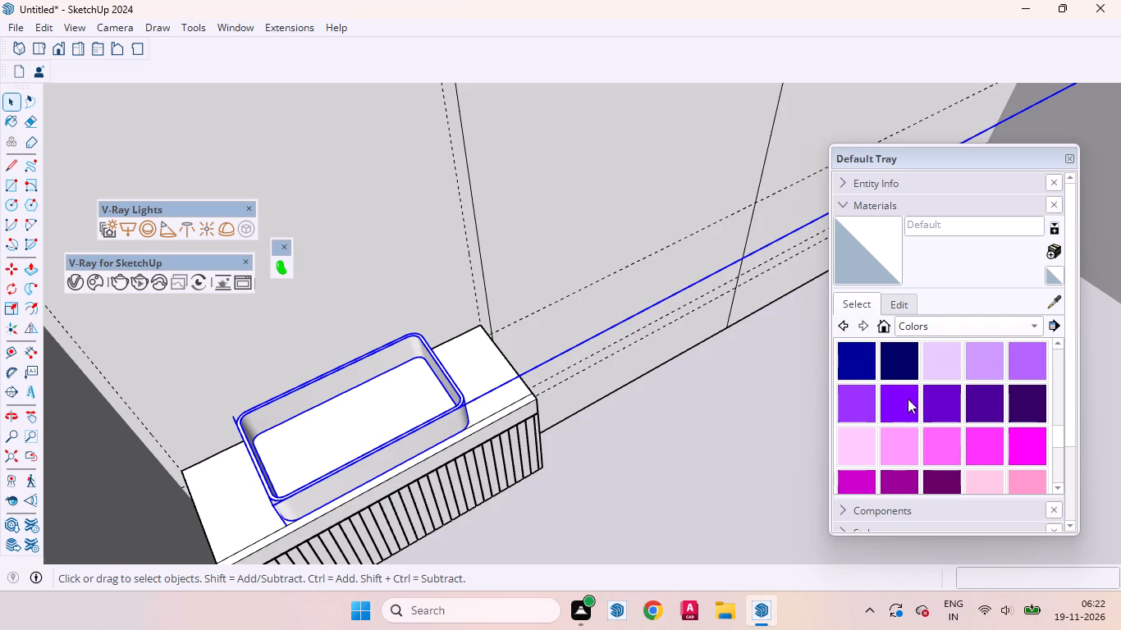
scroll(905, 409, down, 5)
click(899, 366)
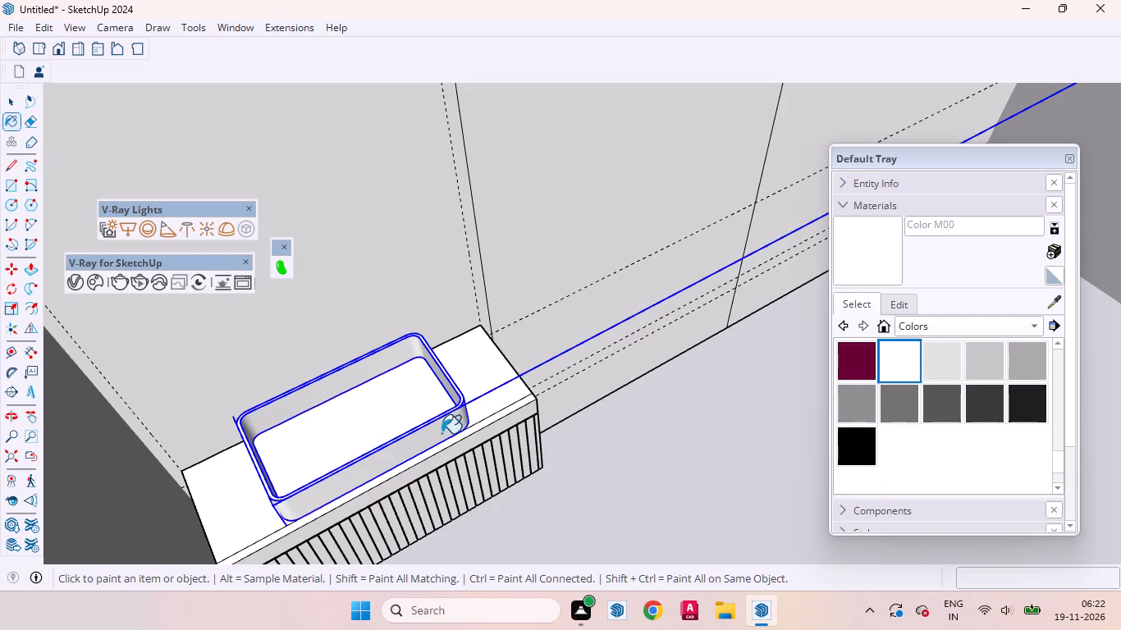
click(387, 424)
click(423, 427)
key(space)
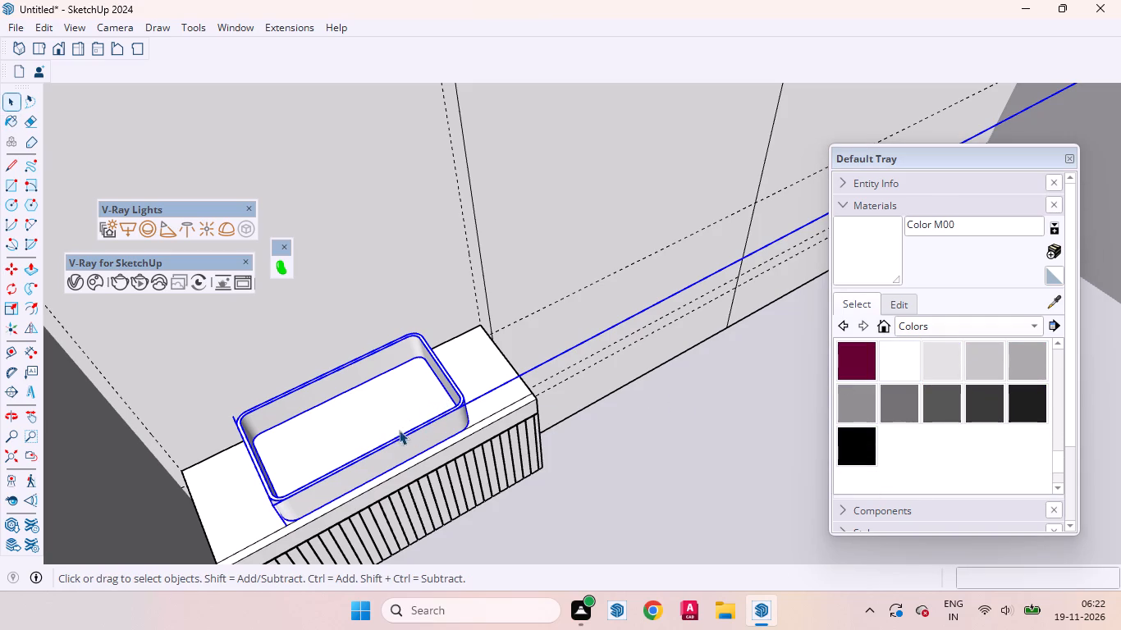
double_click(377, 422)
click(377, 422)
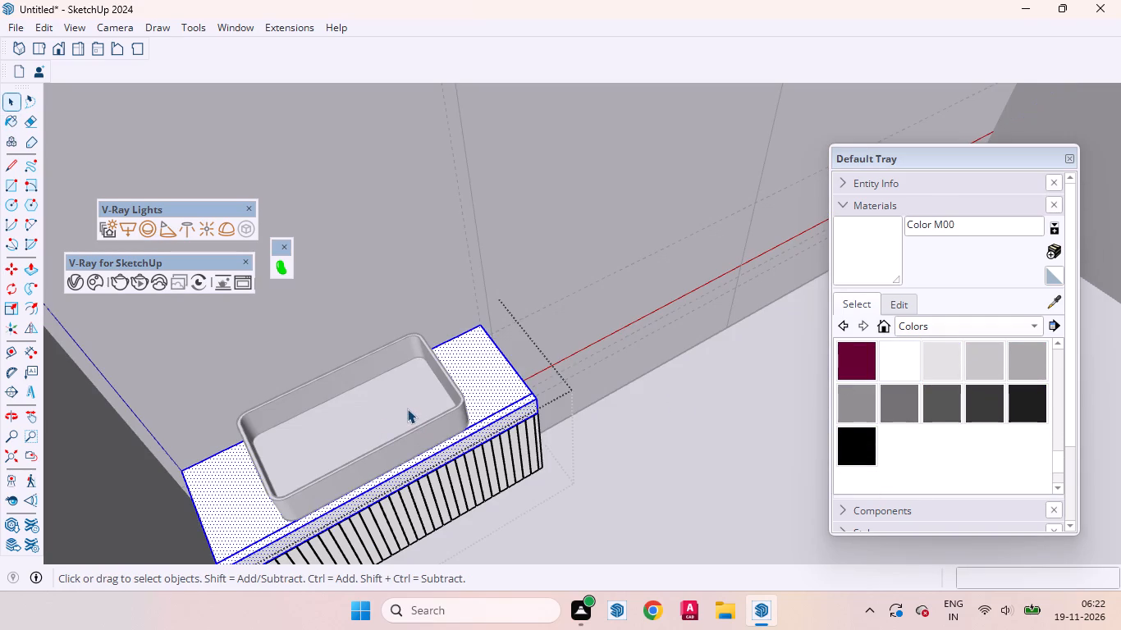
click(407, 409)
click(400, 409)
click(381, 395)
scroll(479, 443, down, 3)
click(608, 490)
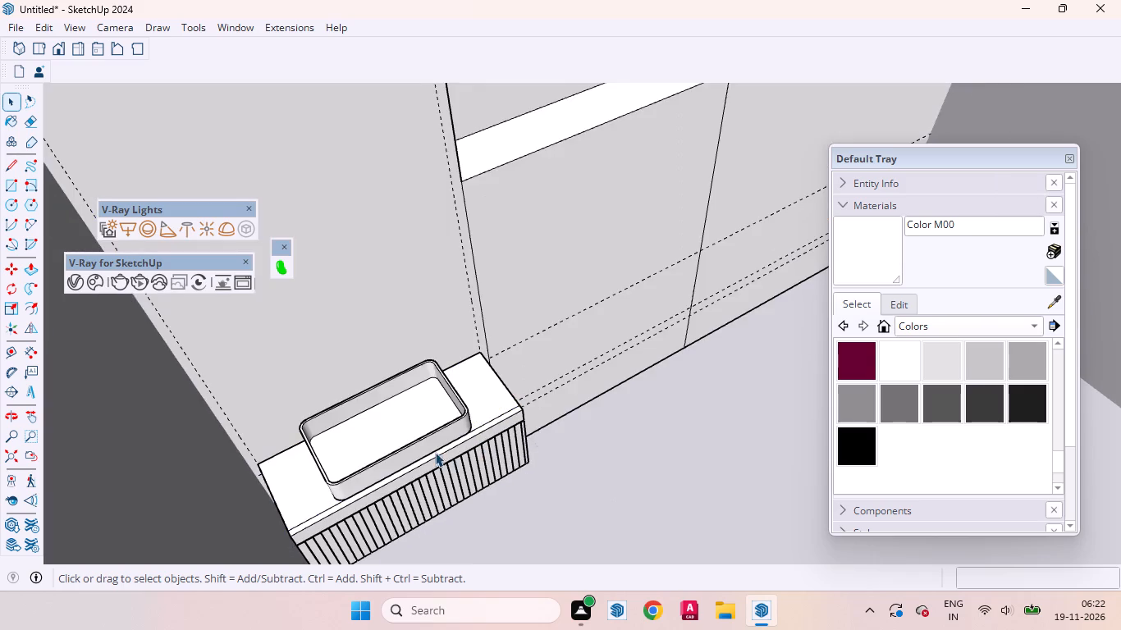
Select all the connected basin geometry within the sink set and apply Color M00 to it.
middle_drag(435, 452, 319, 358)
scroll(323, 276, up, 7)
triple_click(327, 262)
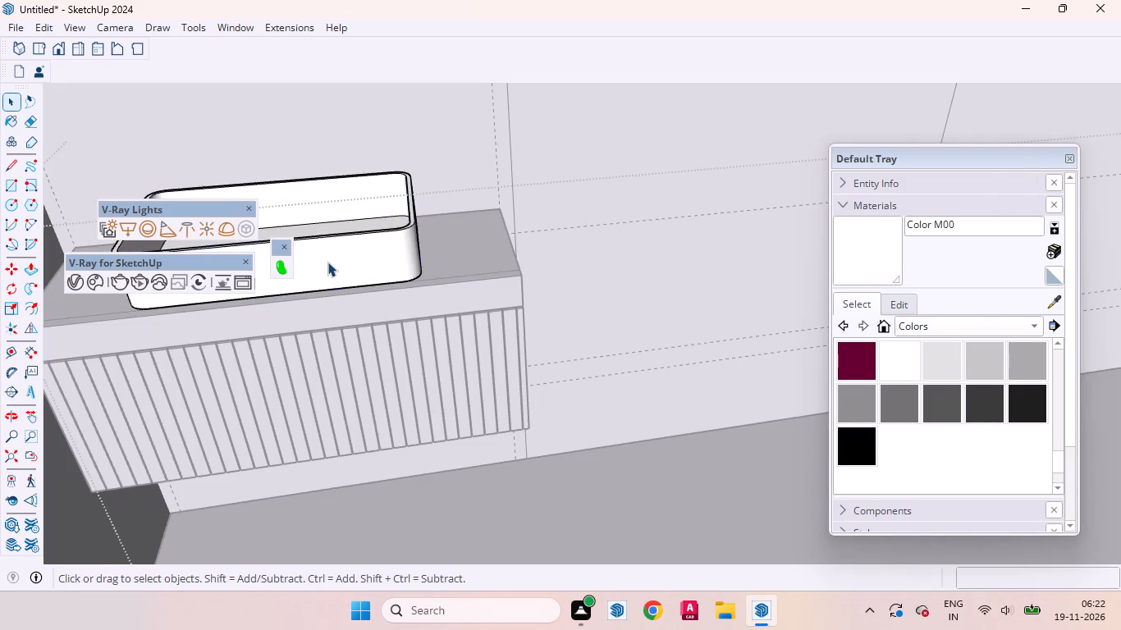
triple_click(327, 262)
double_click(327, 262)
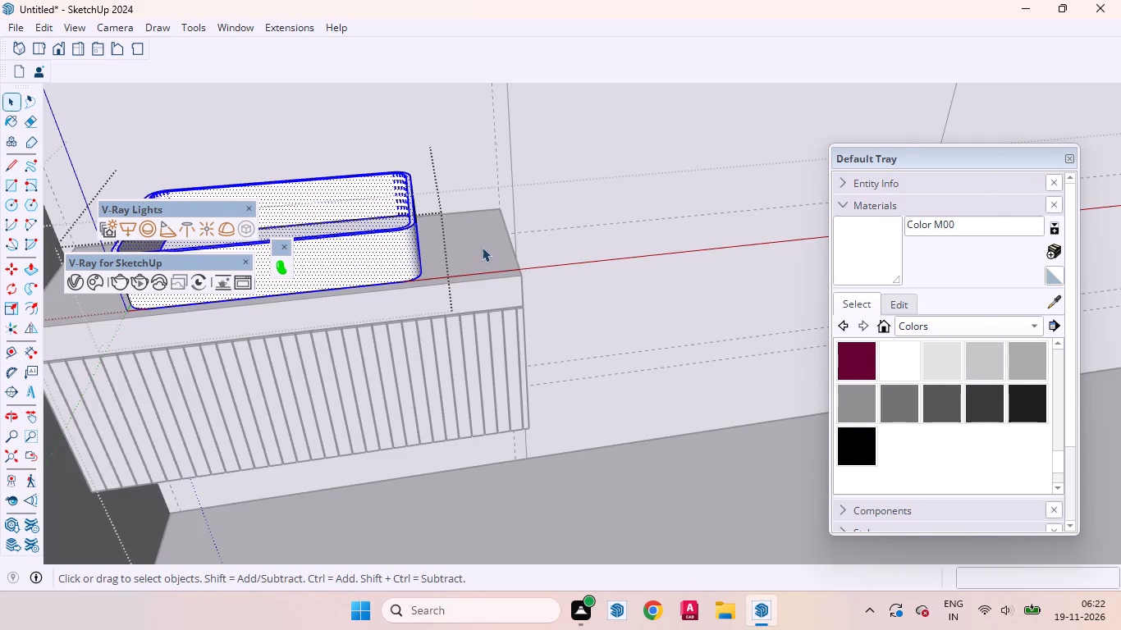
click(896, 262)
click(332, 261)
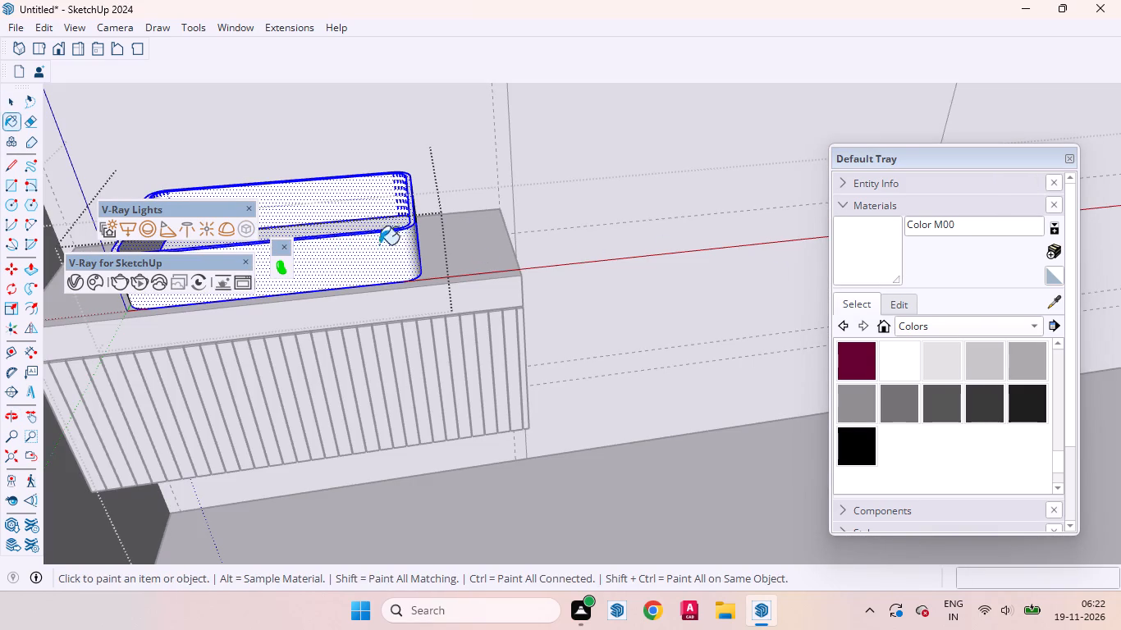
Paint the basin's inner floor and inner side wall with Color M00 and restore the previous view of the basin.
scroll(357, 231, up, 8)
middle_drag(364, 242, 789, 364)
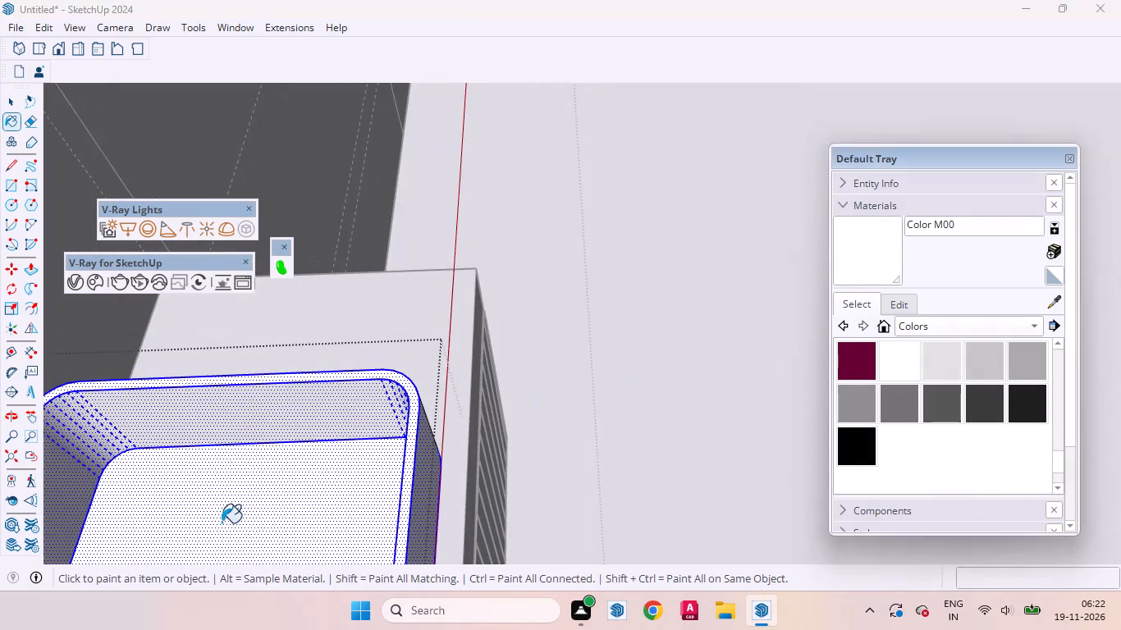
drag(221, 524, 223, 515)
click(251, 422)
middle_drag(270, 442, 0, 450)
scroll(425, 474, down, 4)
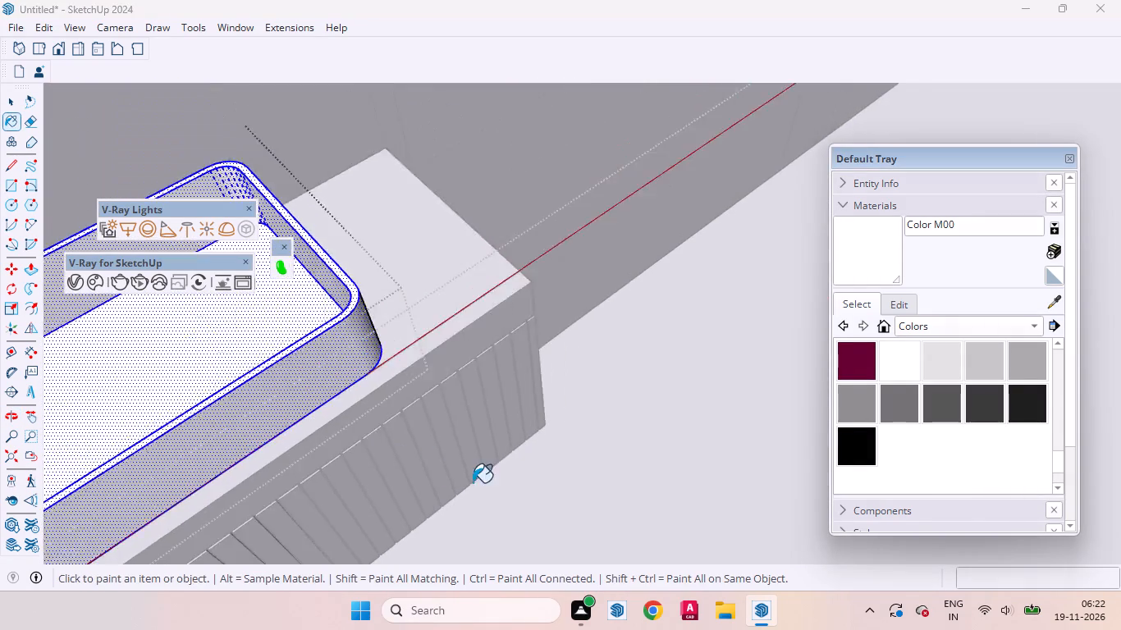
scroll(473, 482, down, 7)
middle_drag(257, 473, 246, 353)
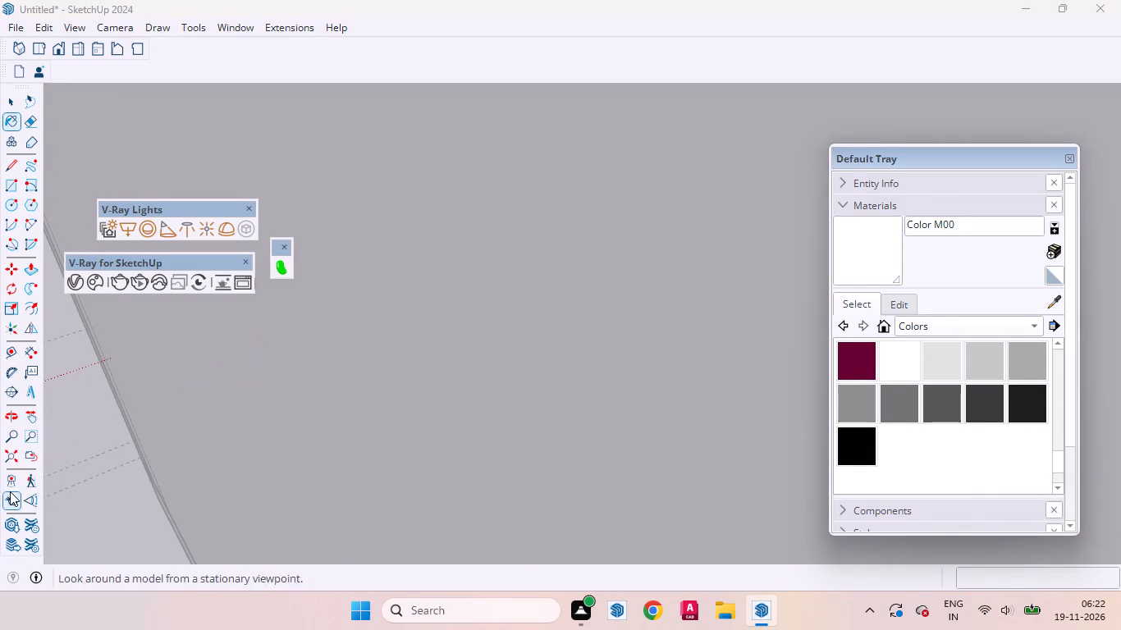
click(27, 456)
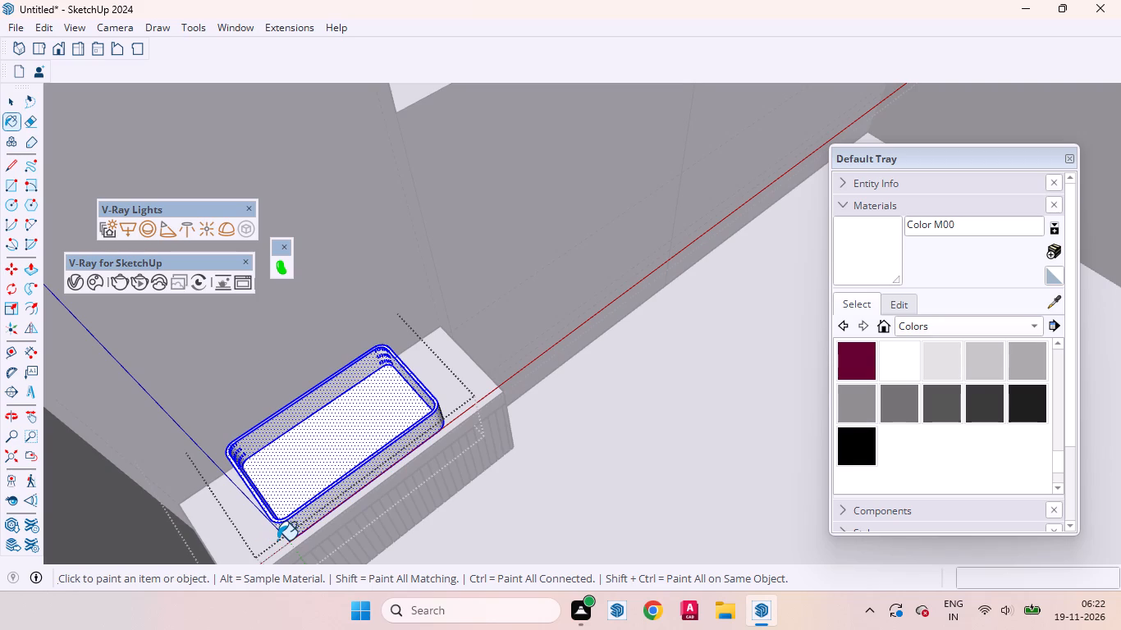
Apply Color M00 to the basin's front corner, inner end wall and floor, and leave the sink set's editing mode.
scroll(300, 474, up, 3)
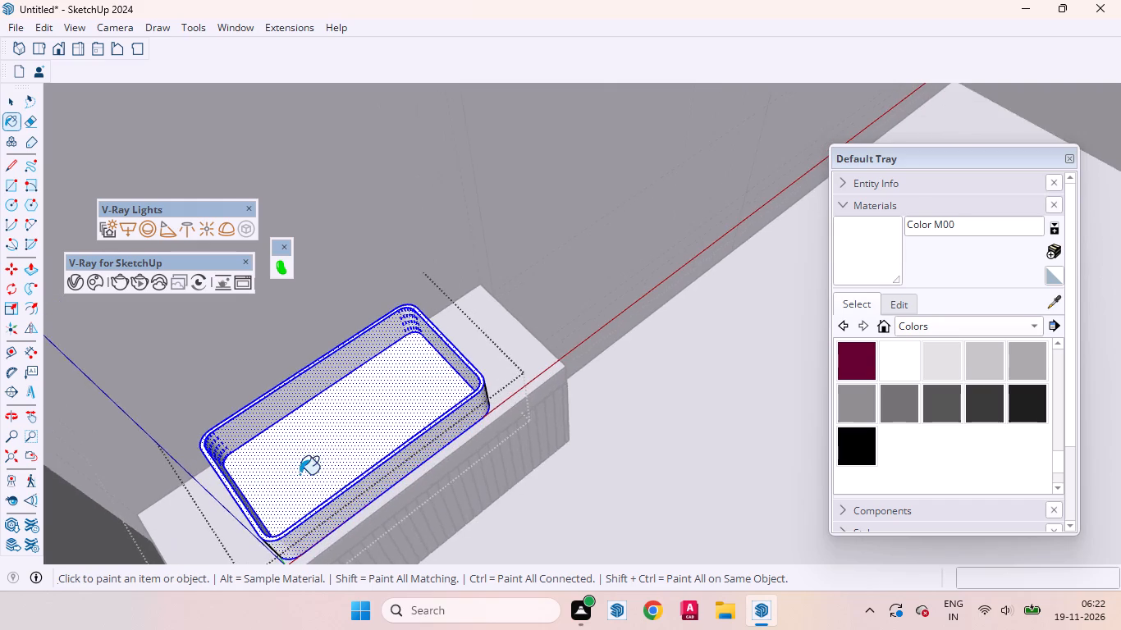
scroll(329, 476, up, 2)
middle_drag(415, 472, 93, 475)
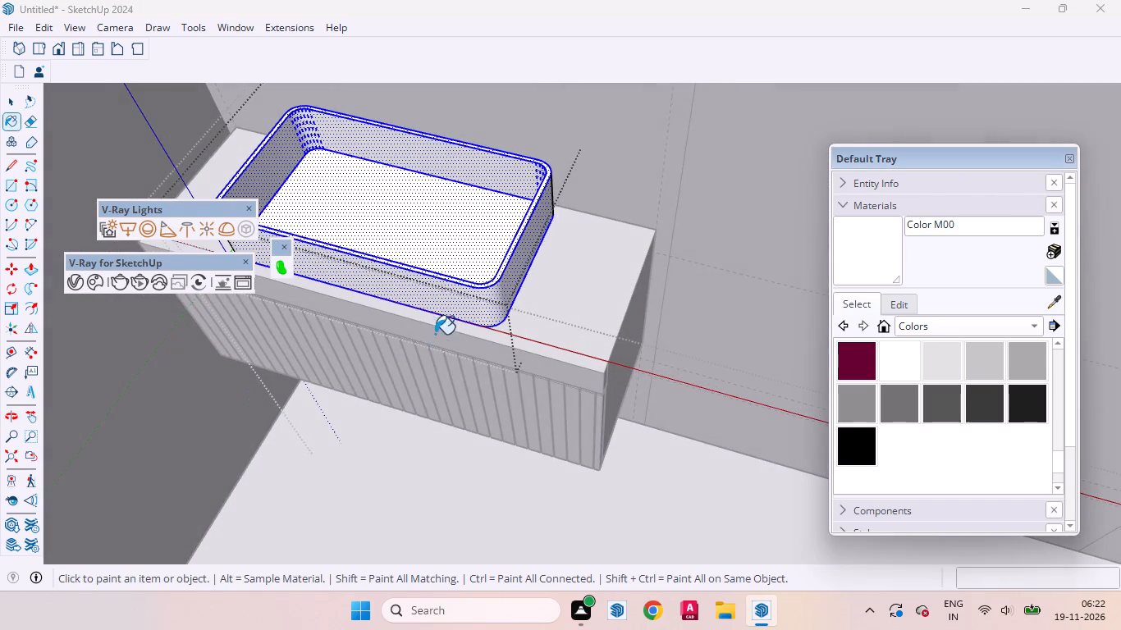
click(492, 279)
scroll(568, 400, down, 3)
scroll(226, 226, up, 4)
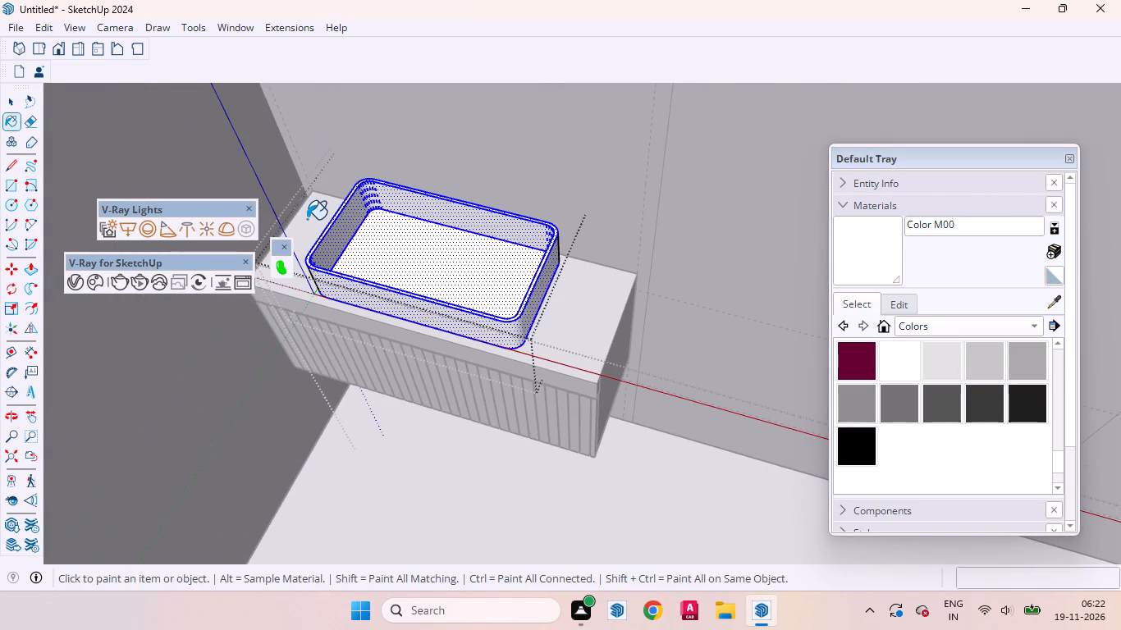
scroll(307, 219, up, 10)
click(386, 234)
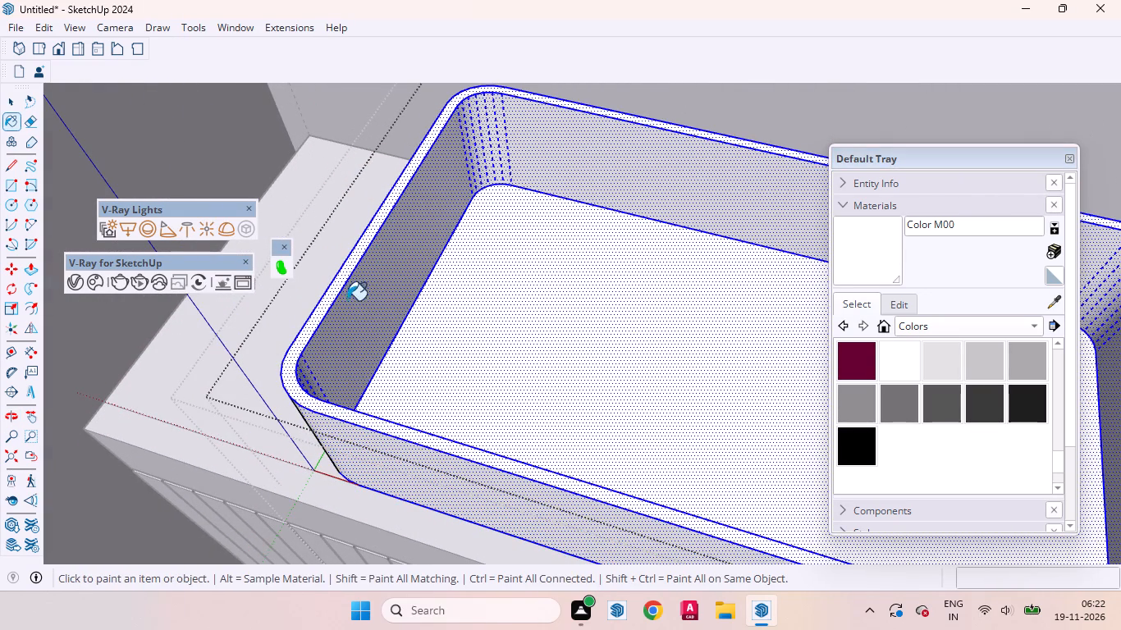
click(485, 349)
scroll(394, 322, down, 8)
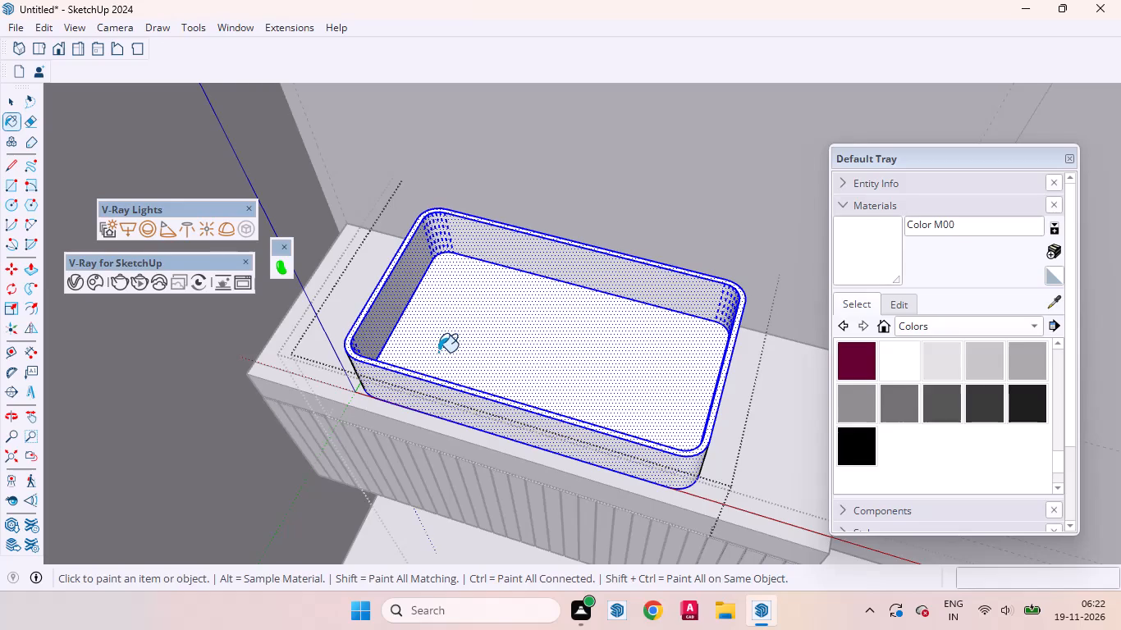
key(space)
scroll(480, 347, down, 16)
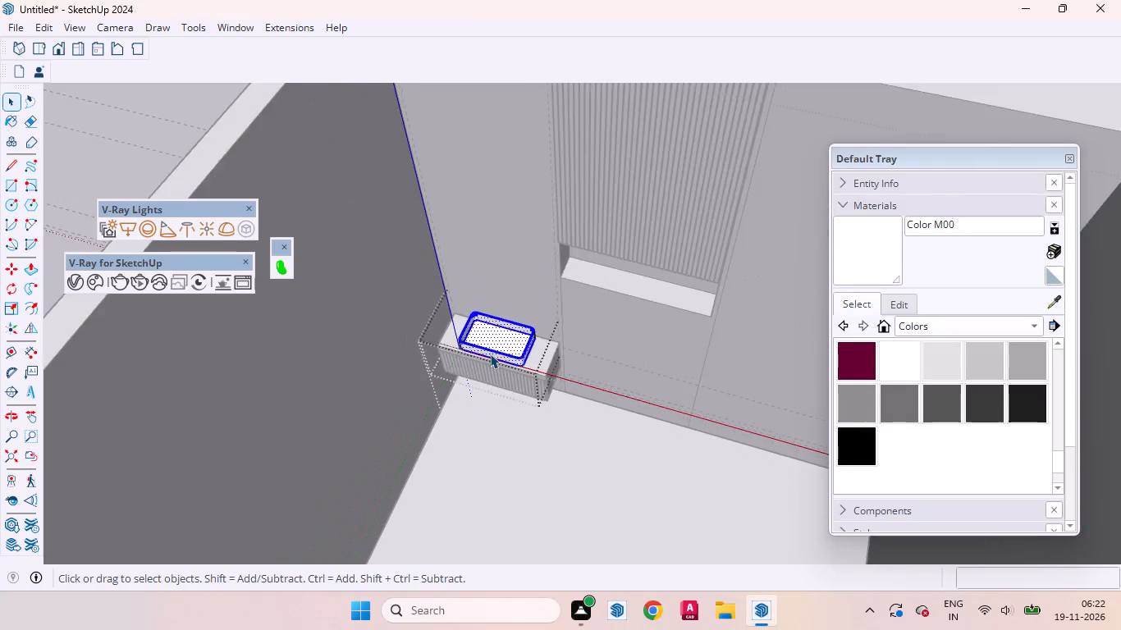
scroll(490, 354, down, 13)
click(670, 278)
triple_click(670, 287)
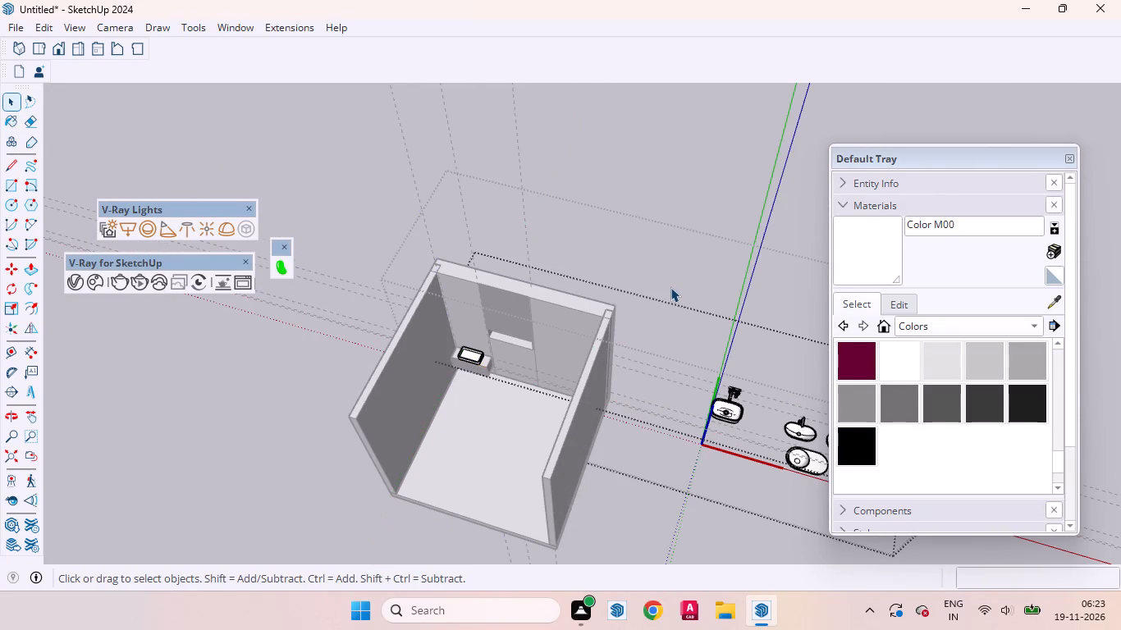
click(670, 287)
click(662, 287)
Examine the basin and louvred box unit against the back wall from the front and from above.
scroll(377, 316, up, 3)
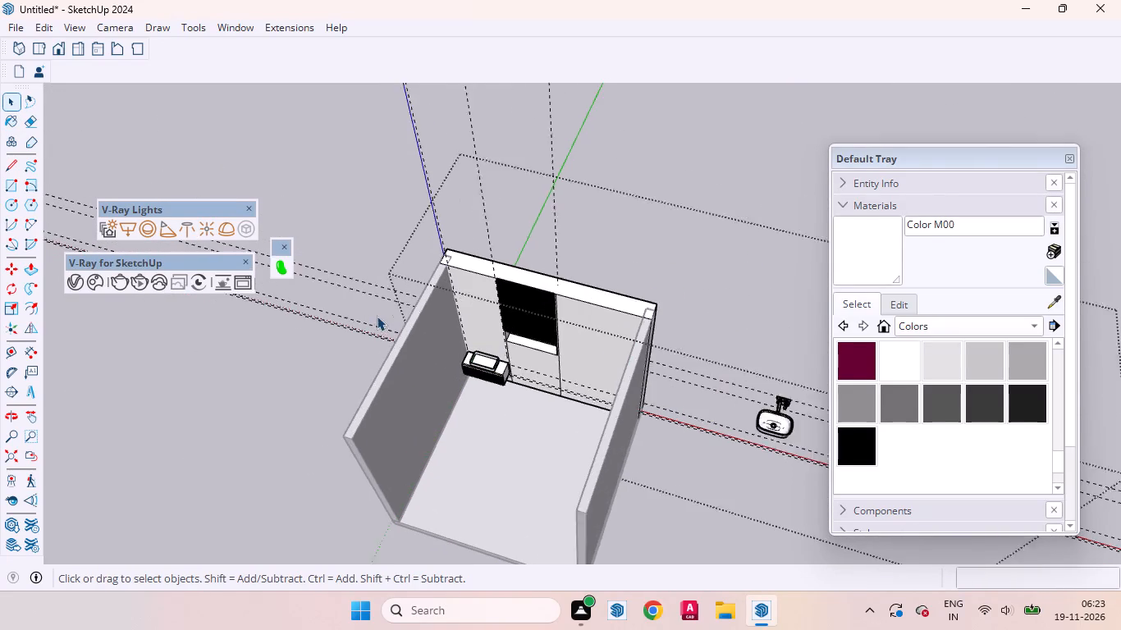
scroll(419, 313, up, 10)
middle_drag(517, 387, 564, 189)
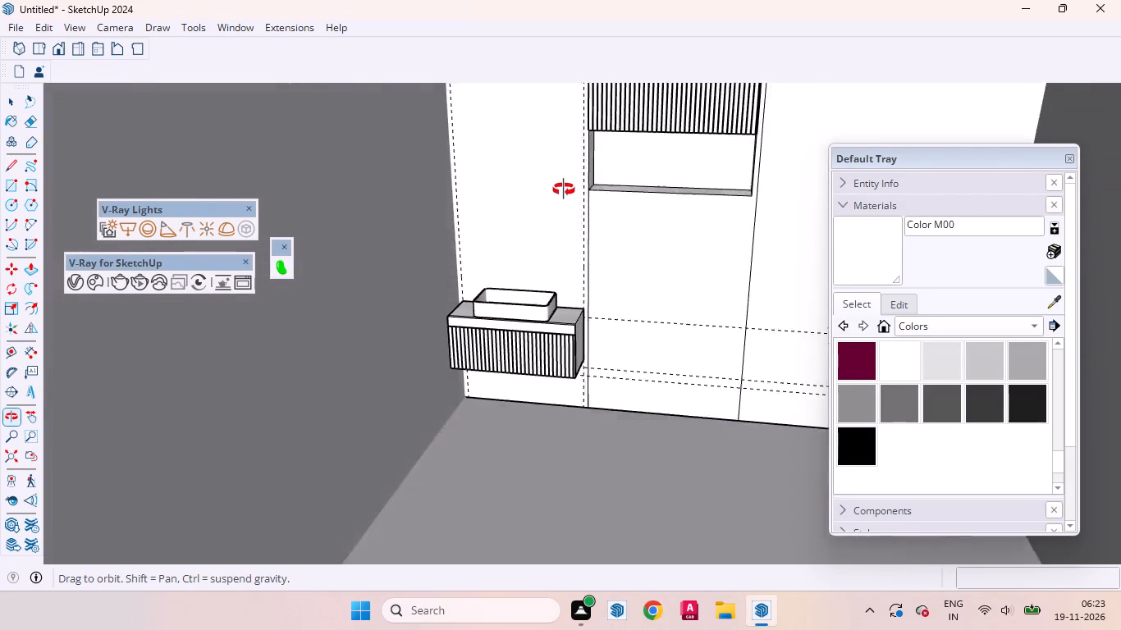
middle_drag(564, 189, 564, 181)
scroll(500, 295, down, 5)
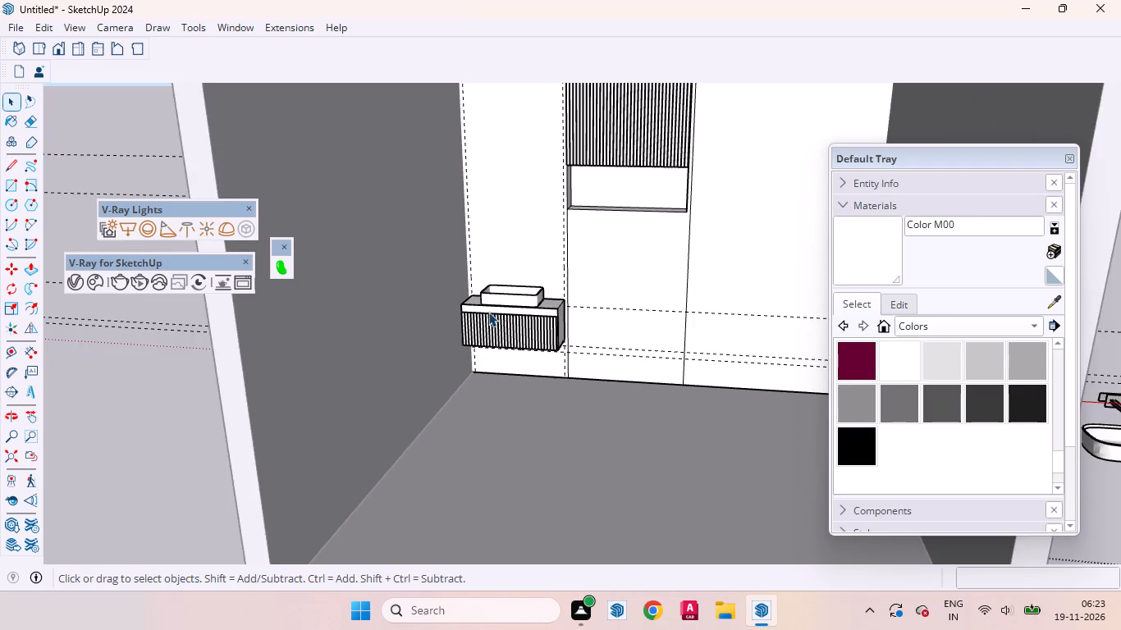
scroll(488, 312, down, 6)
scroll(499, 307, up, 7)
middle_drag(611, 289, 658, 281)
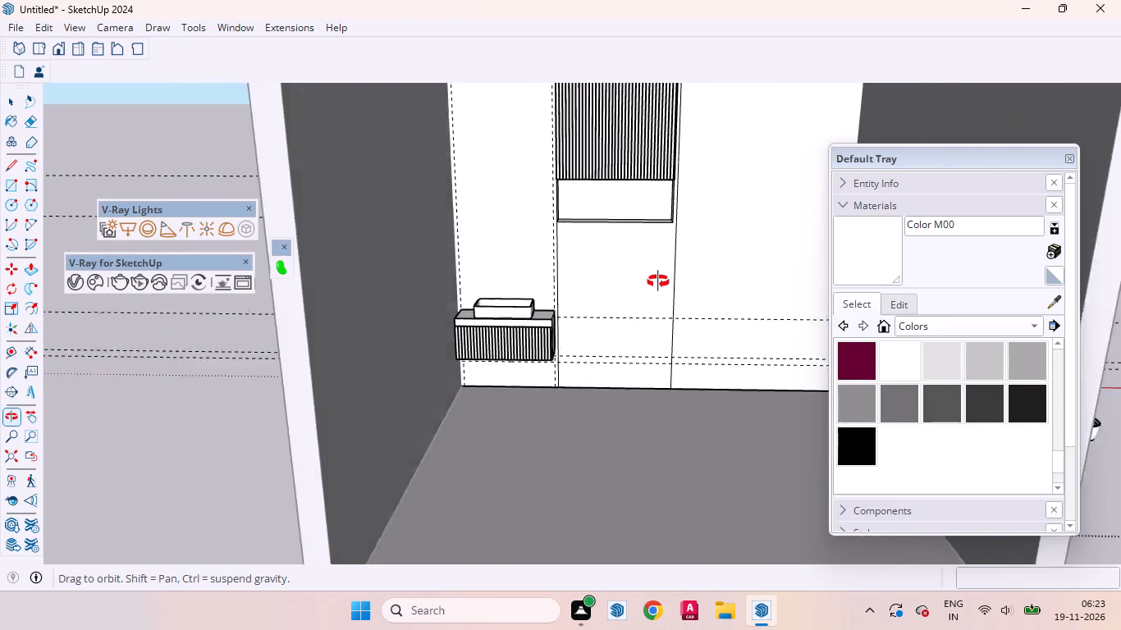
middle_drag(658, 281, 608, 353)
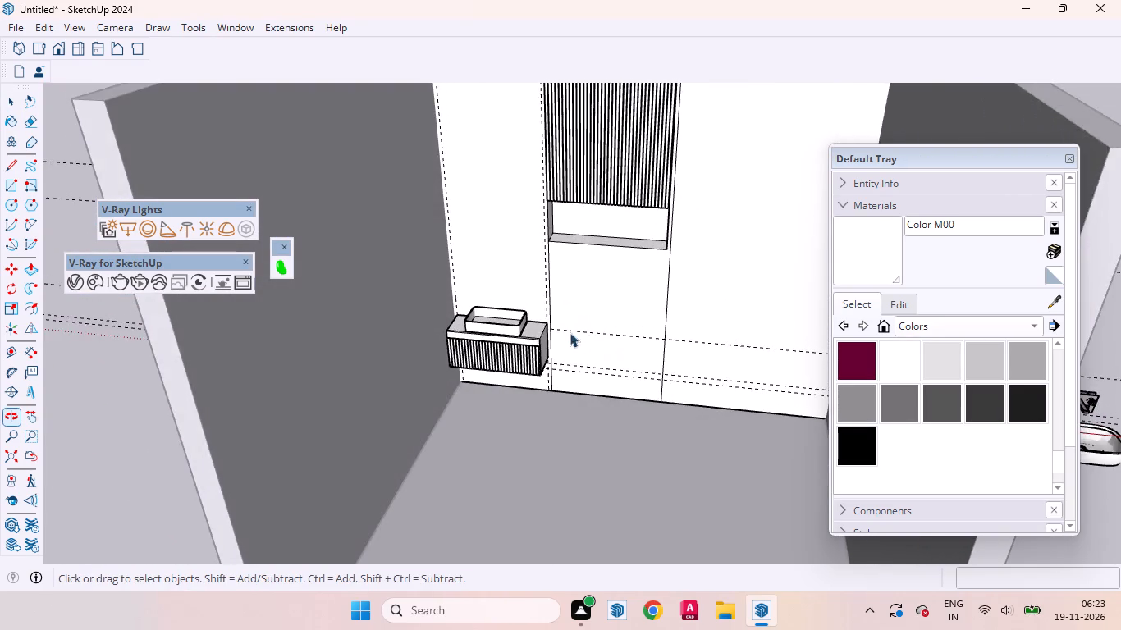
Scale the basin's height along the blue axis to about 1.32 from its top and deselect it.
scroll(524, 327, up, 10)
click(469, 336)
triple_click(469, 335)
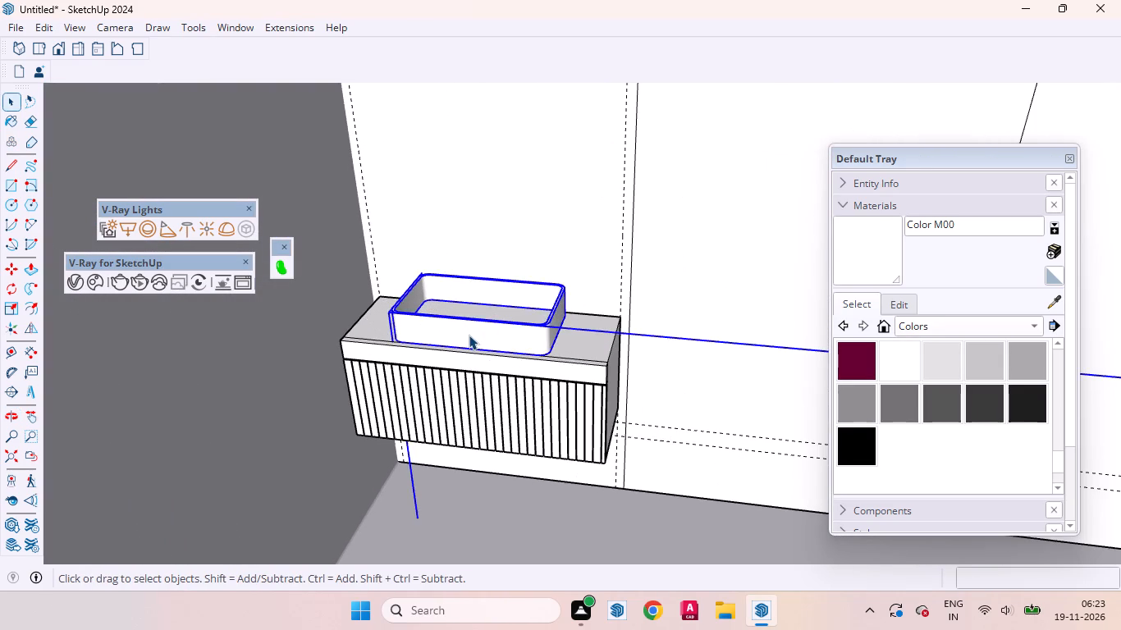
click(469, 335)
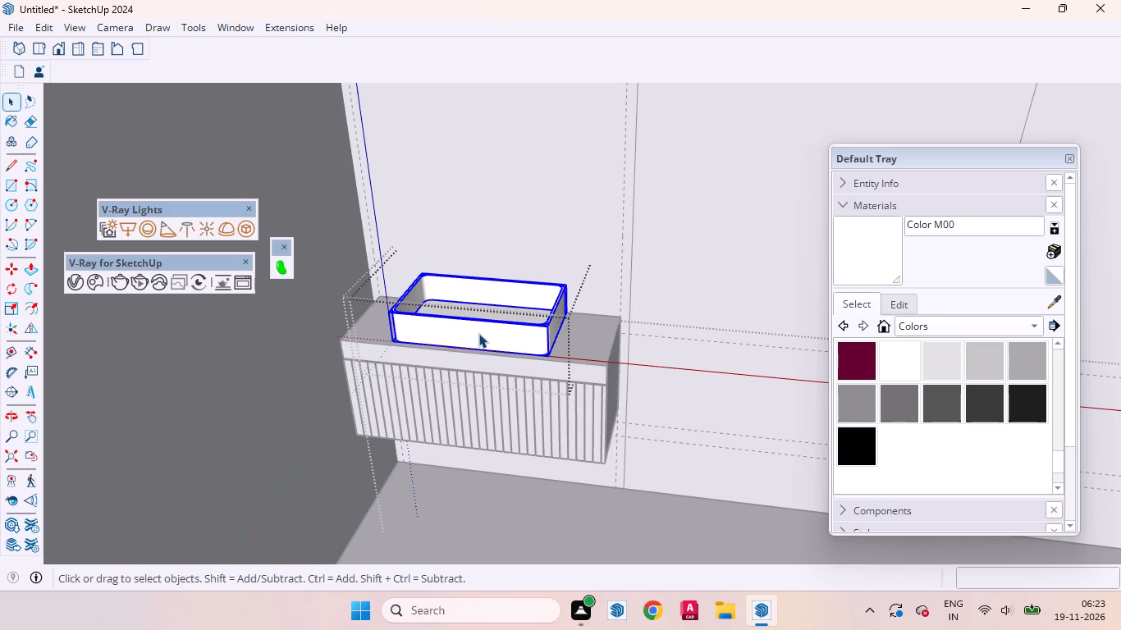
key(s)
click(485, 299)
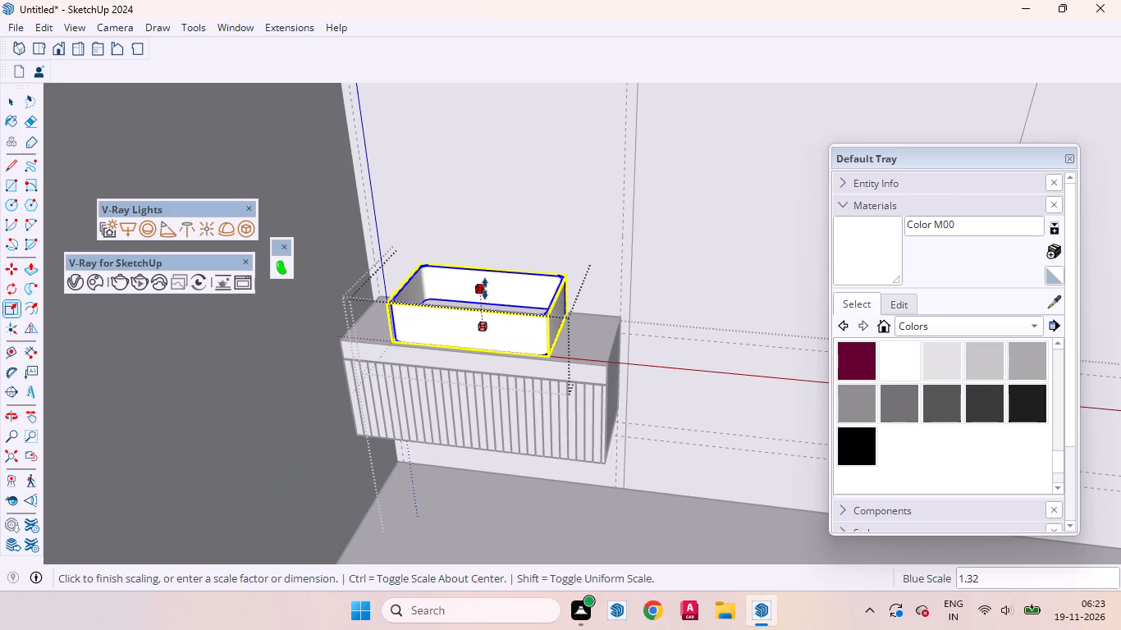
click(485, 289)
key(space)
scroll(501, 341, down, 6)
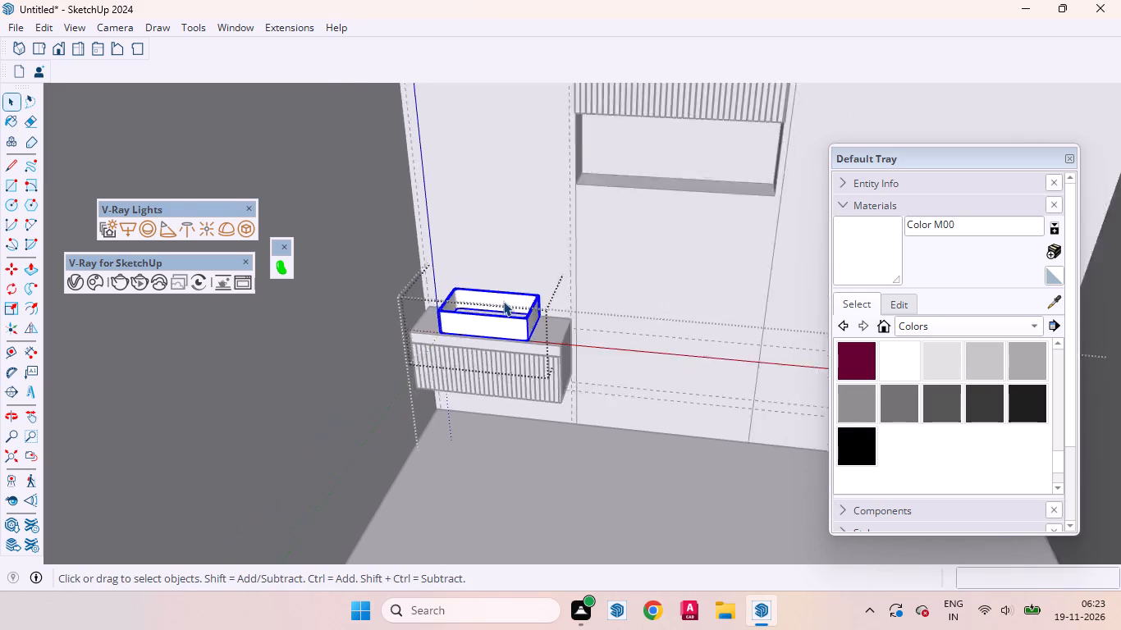
scroll(503, 301, down, 6)
middle_drag(495, 328, 550, 212)
click(268, 404)
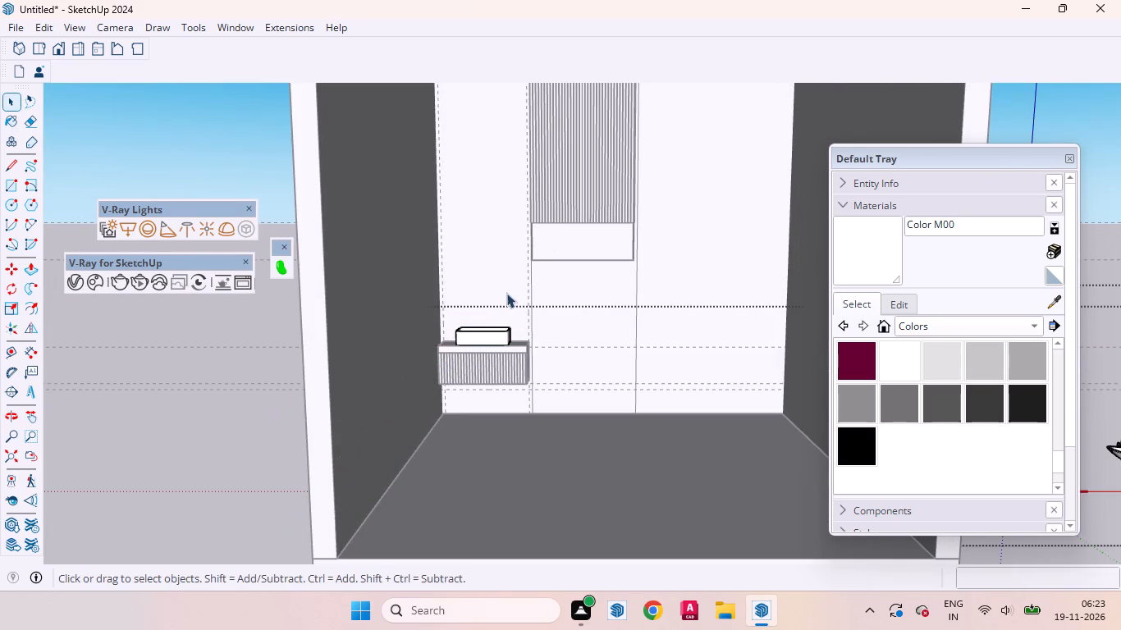
scroll(513, 295, up, 3)
middle_drag(541, 329, 507, 403)
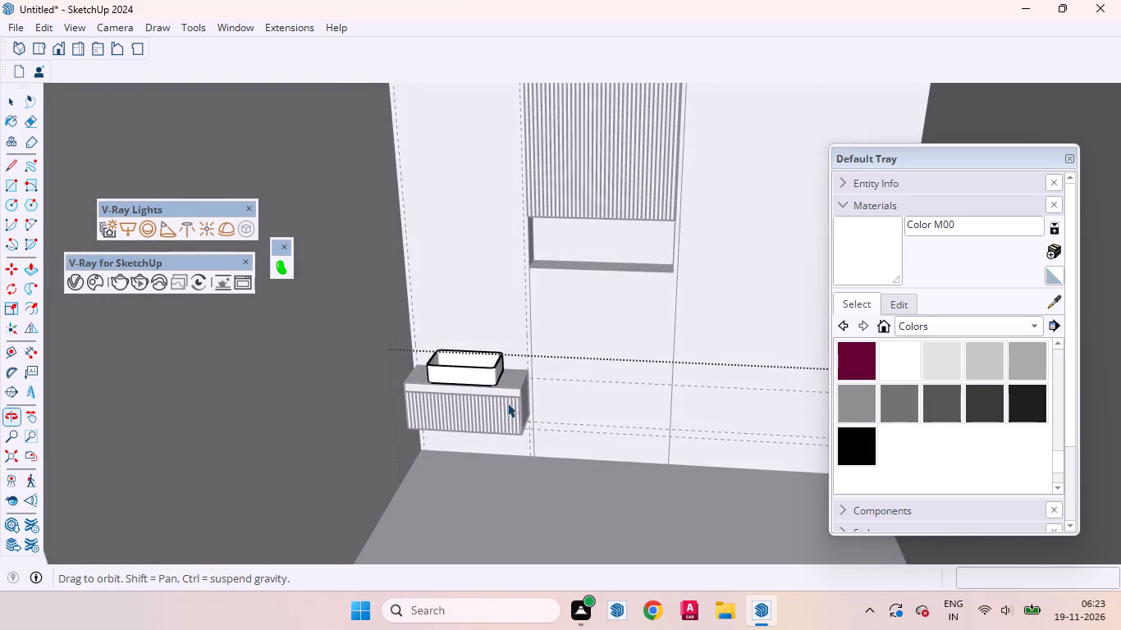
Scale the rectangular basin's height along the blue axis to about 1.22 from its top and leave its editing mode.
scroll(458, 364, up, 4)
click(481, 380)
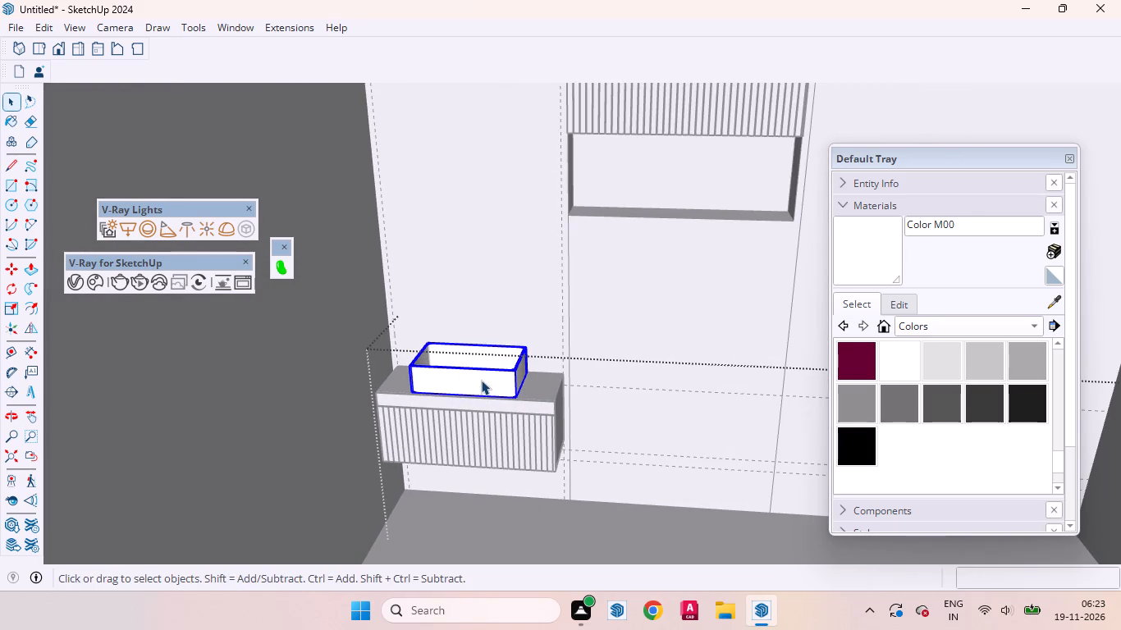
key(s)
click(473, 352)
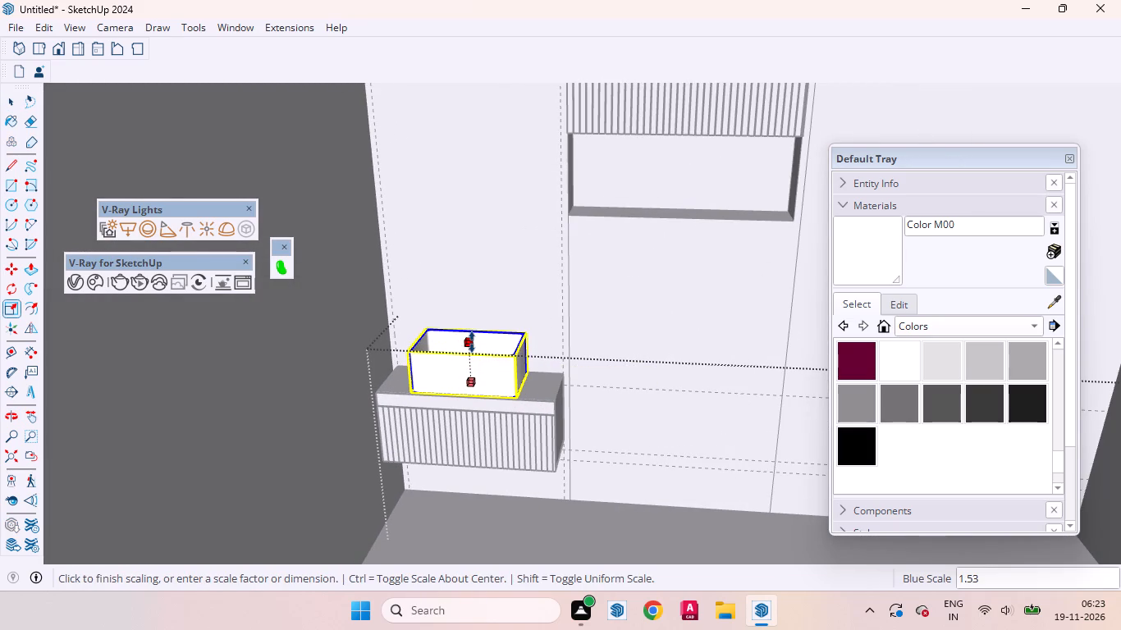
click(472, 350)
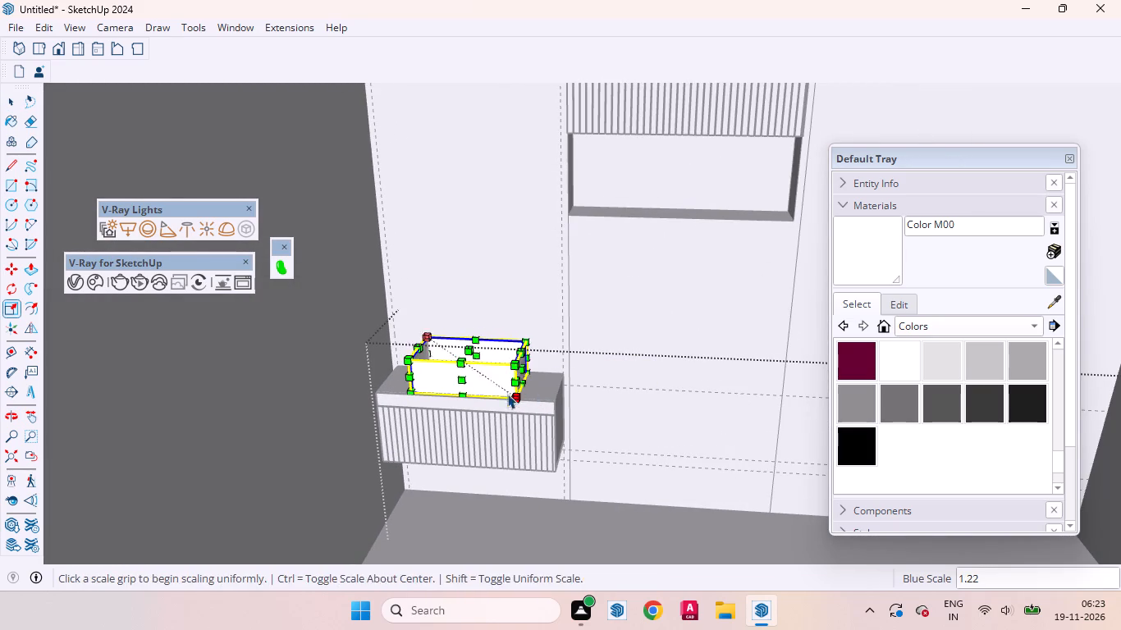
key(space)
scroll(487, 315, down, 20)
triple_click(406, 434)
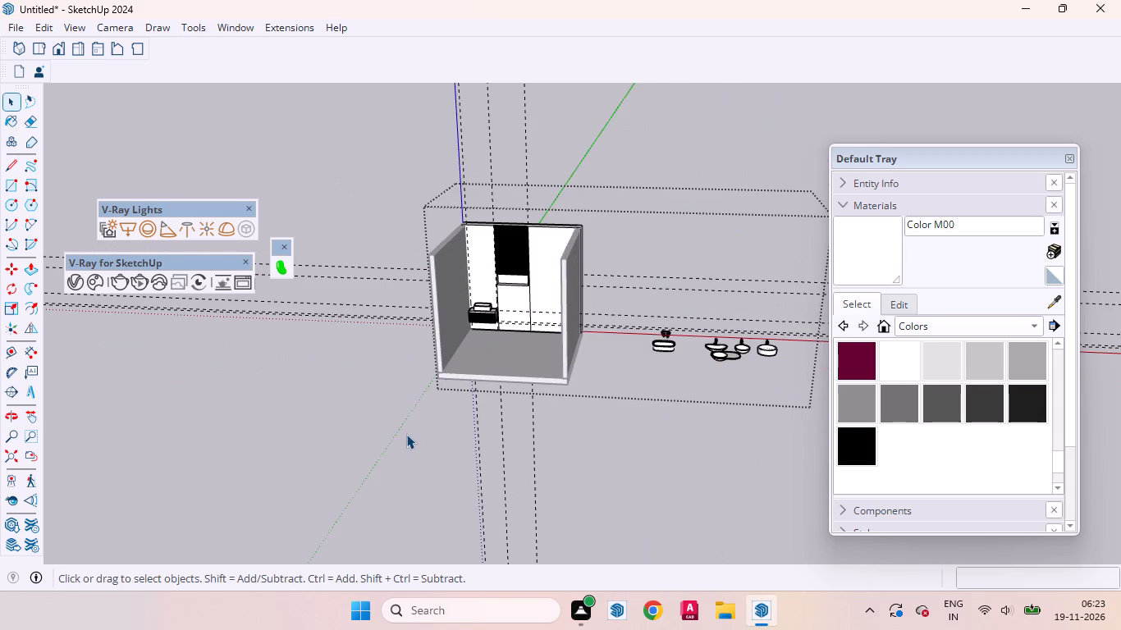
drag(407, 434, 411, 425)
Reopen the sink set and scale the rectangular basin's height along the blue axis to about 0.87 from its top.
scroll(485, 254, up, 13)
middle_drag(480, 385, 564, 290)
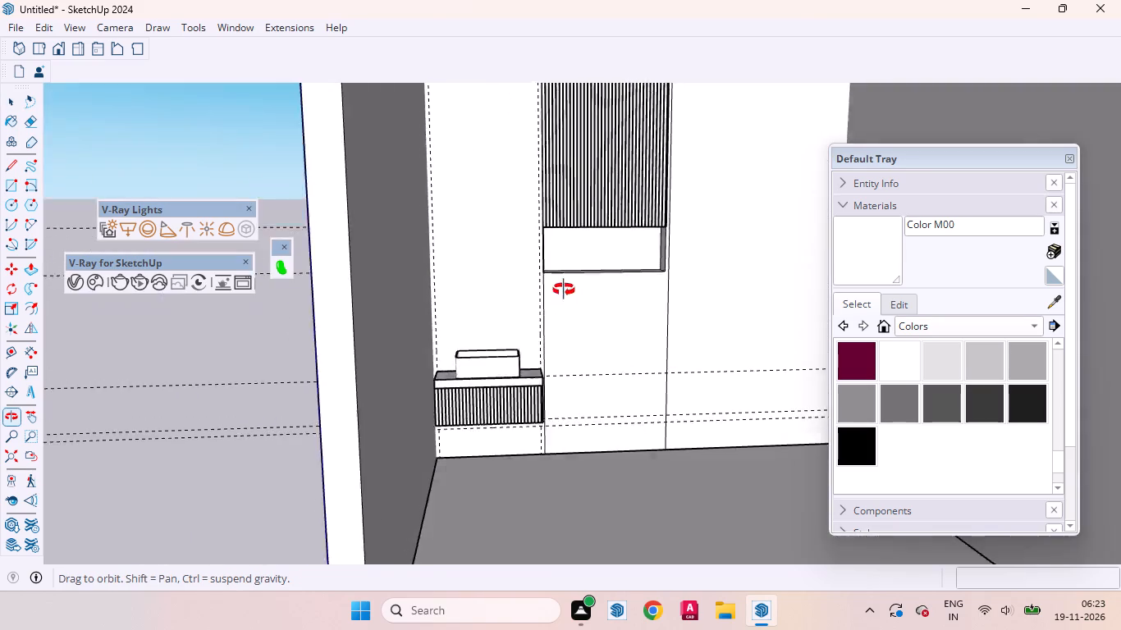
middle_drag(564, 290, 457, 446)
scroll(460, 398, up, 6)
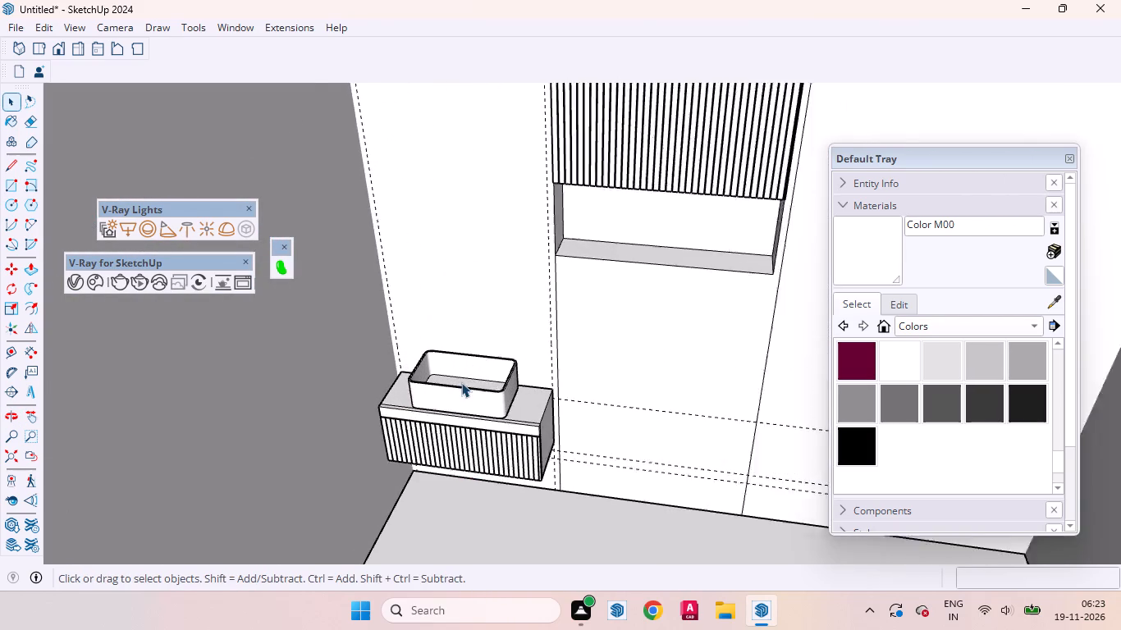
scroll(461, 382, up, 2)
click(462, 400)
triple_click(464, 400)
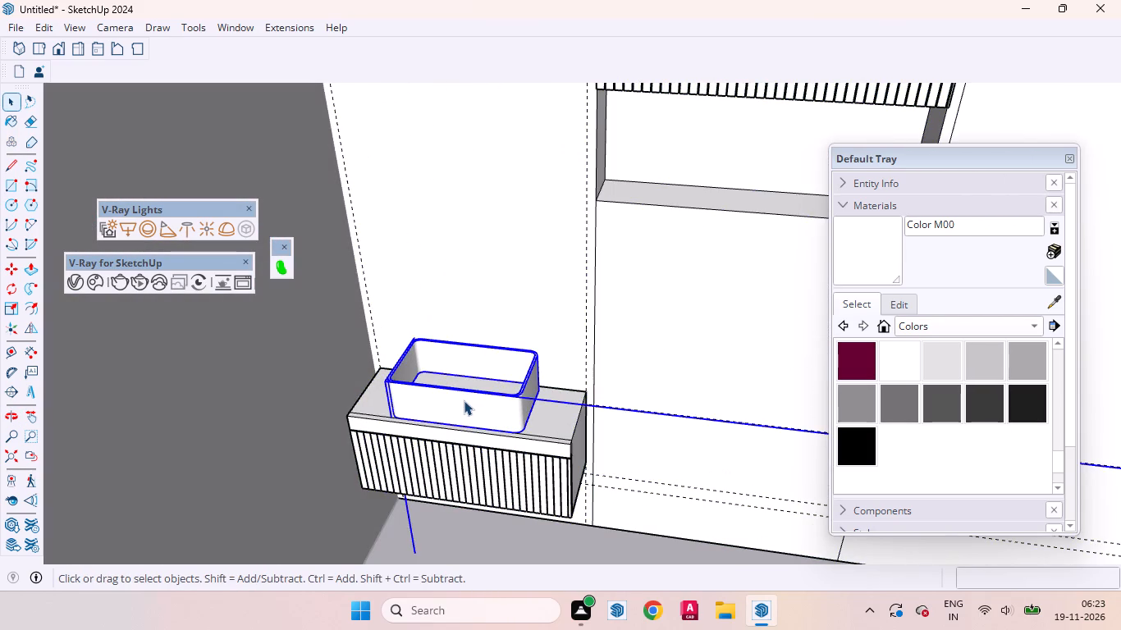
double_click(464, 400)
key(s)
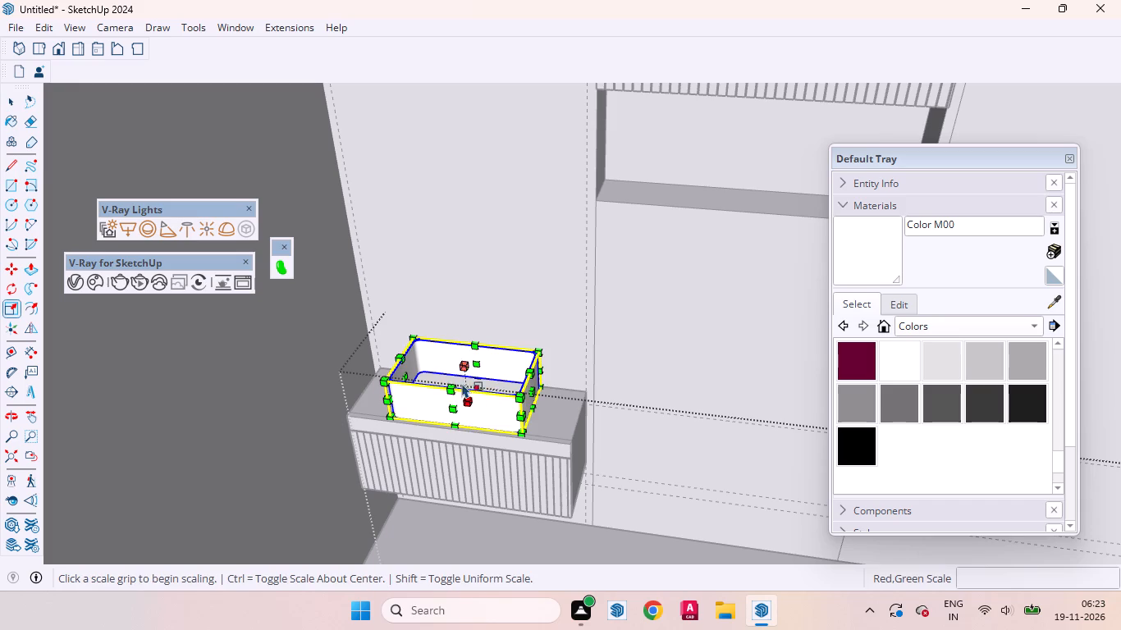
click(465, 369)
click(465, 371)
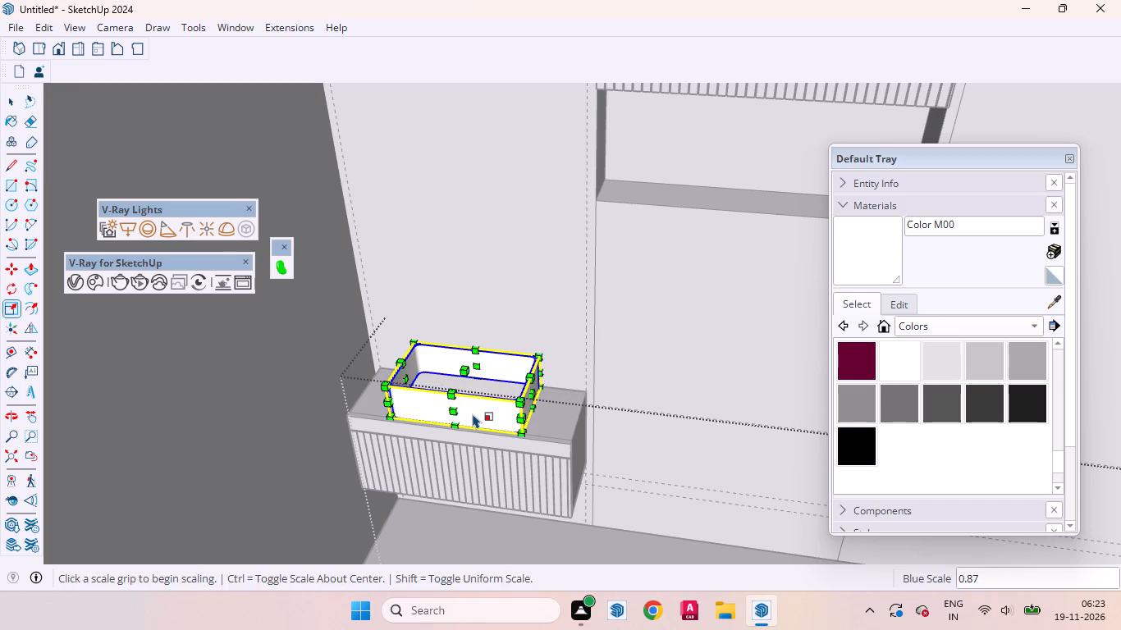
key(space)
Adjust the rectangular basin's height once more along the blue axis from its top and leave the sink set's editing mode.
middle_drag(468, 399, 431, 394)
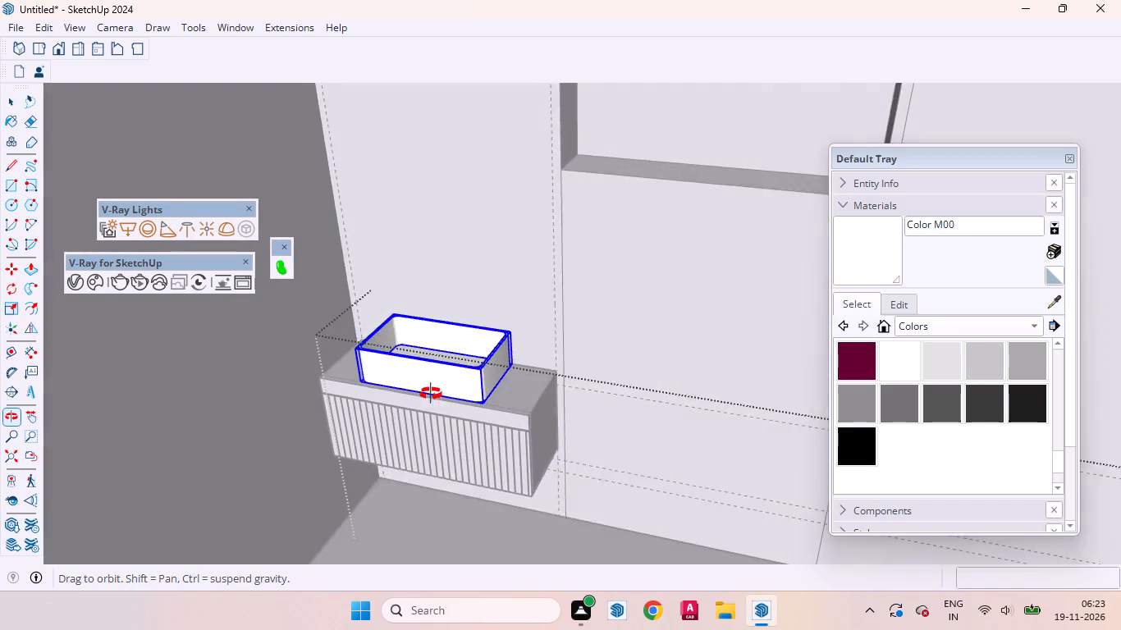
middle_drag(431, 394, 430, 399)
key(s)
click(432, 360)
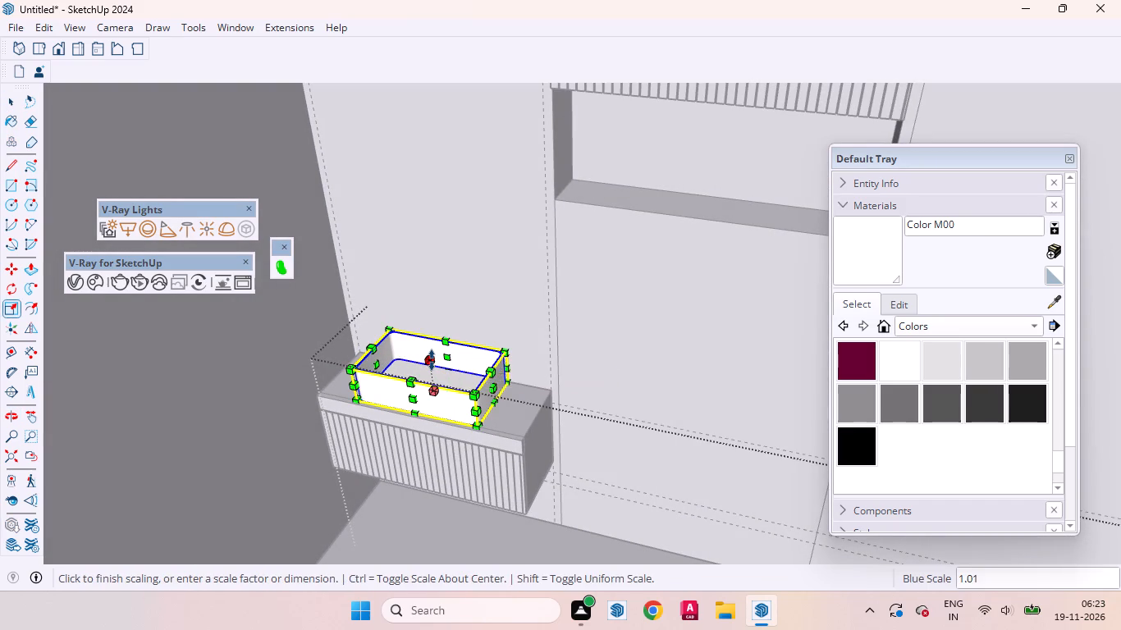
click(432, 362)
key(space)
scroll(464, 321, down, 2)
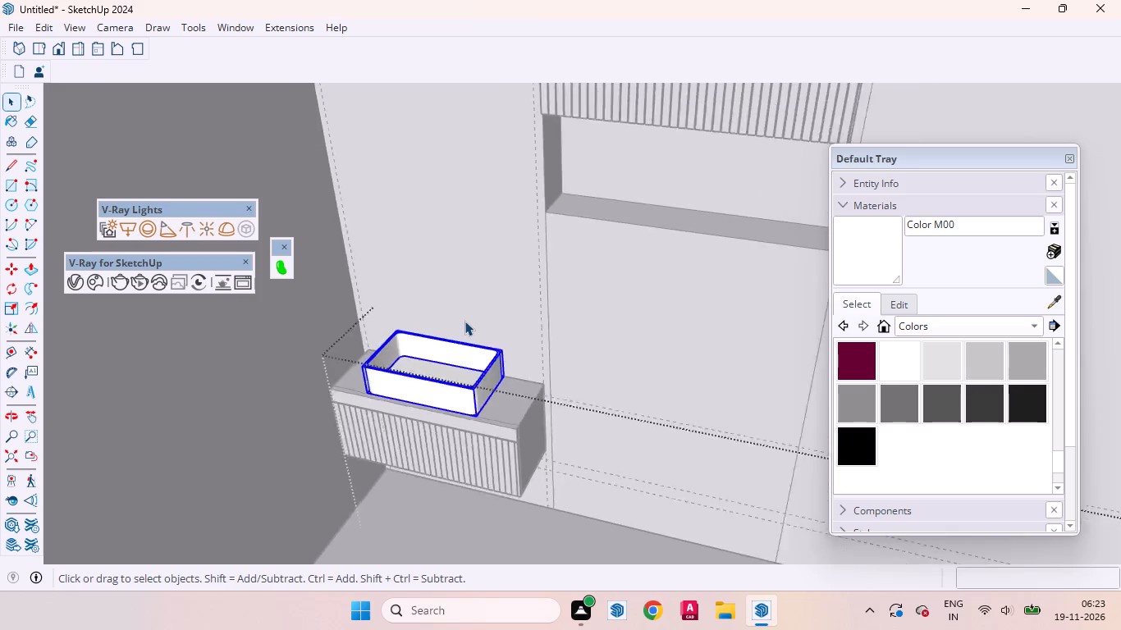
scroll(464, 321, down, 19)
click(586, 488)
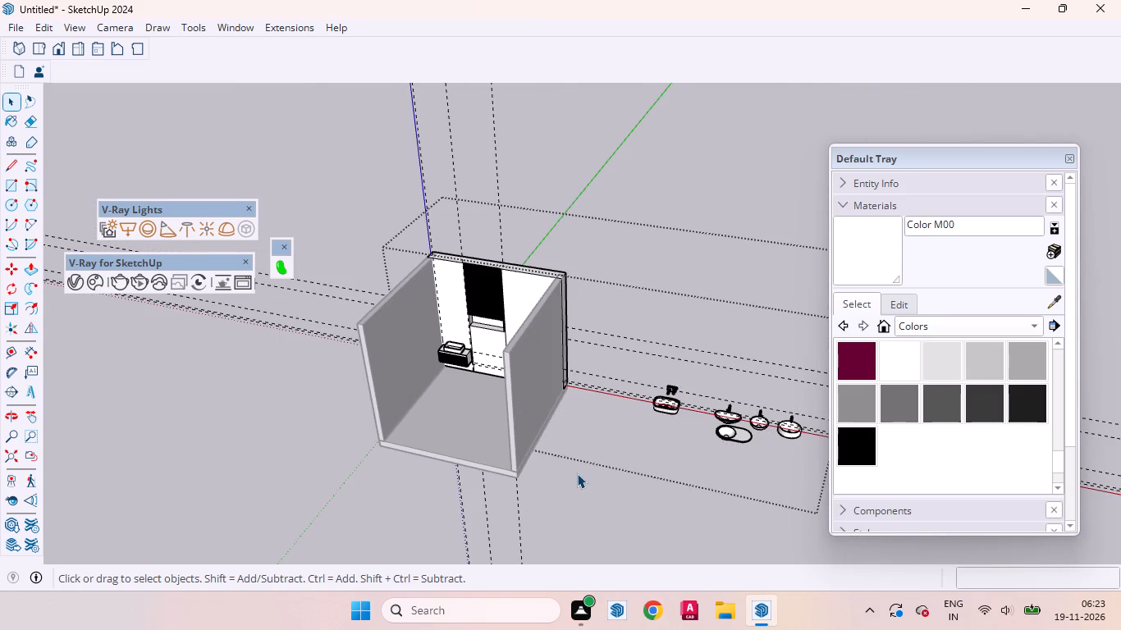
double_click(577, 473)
Examine the spare basins and taps standing outside the room from above and at eye level.
middle_drag(536, 472, 567, 451)
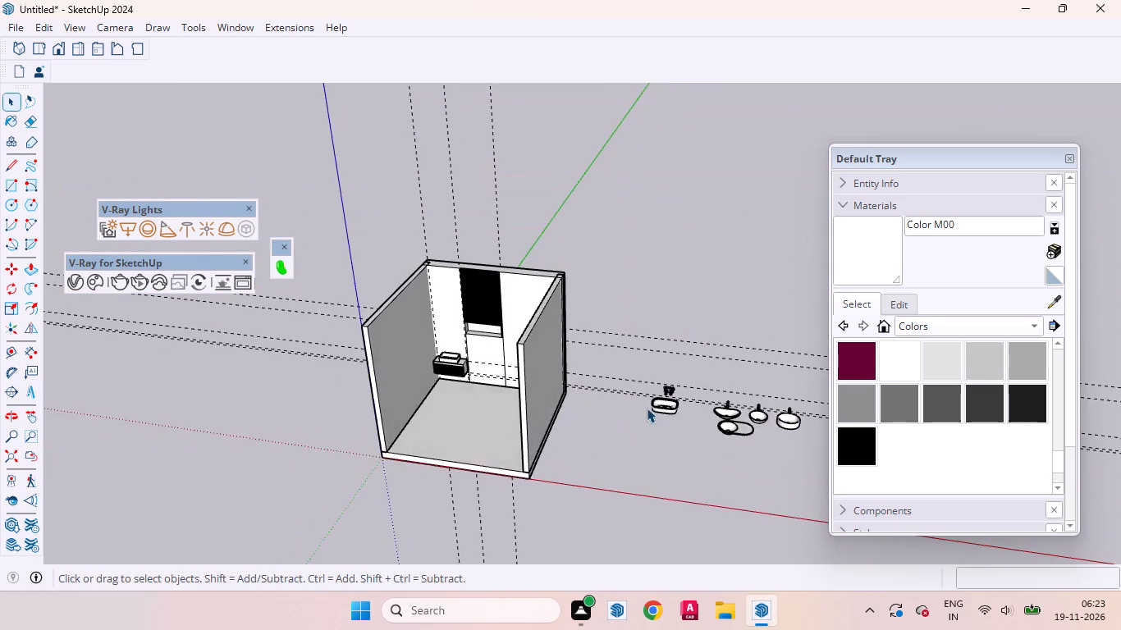
scroll(667, 401, up, 3)
scroll(762, 413, up, 15)
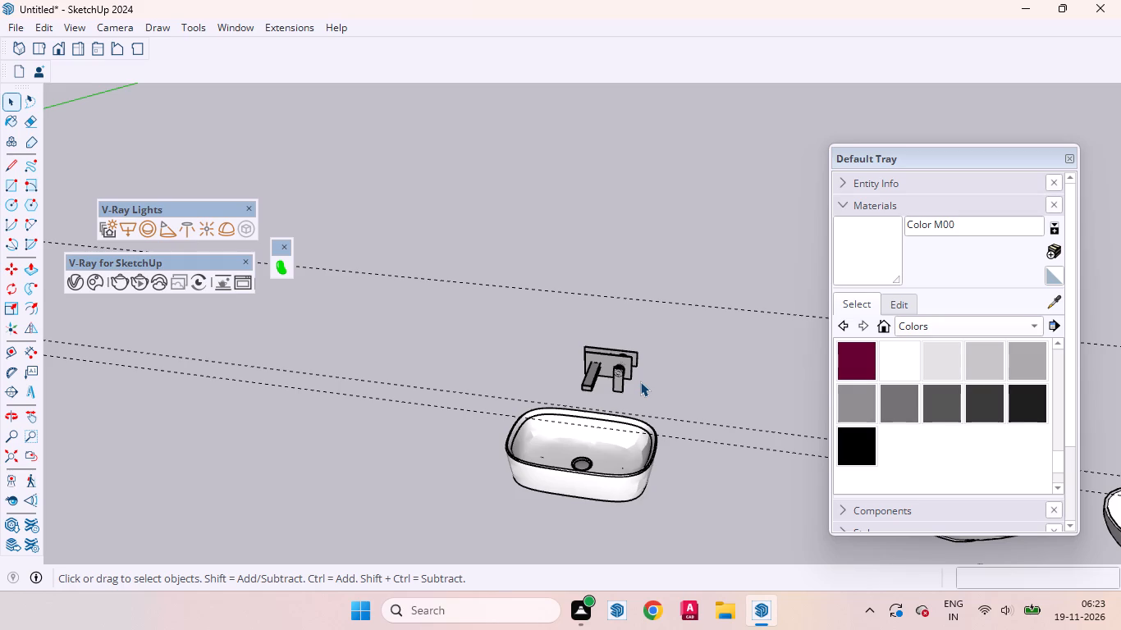
click(606, 372)
scroll(464, 403, down, 5)
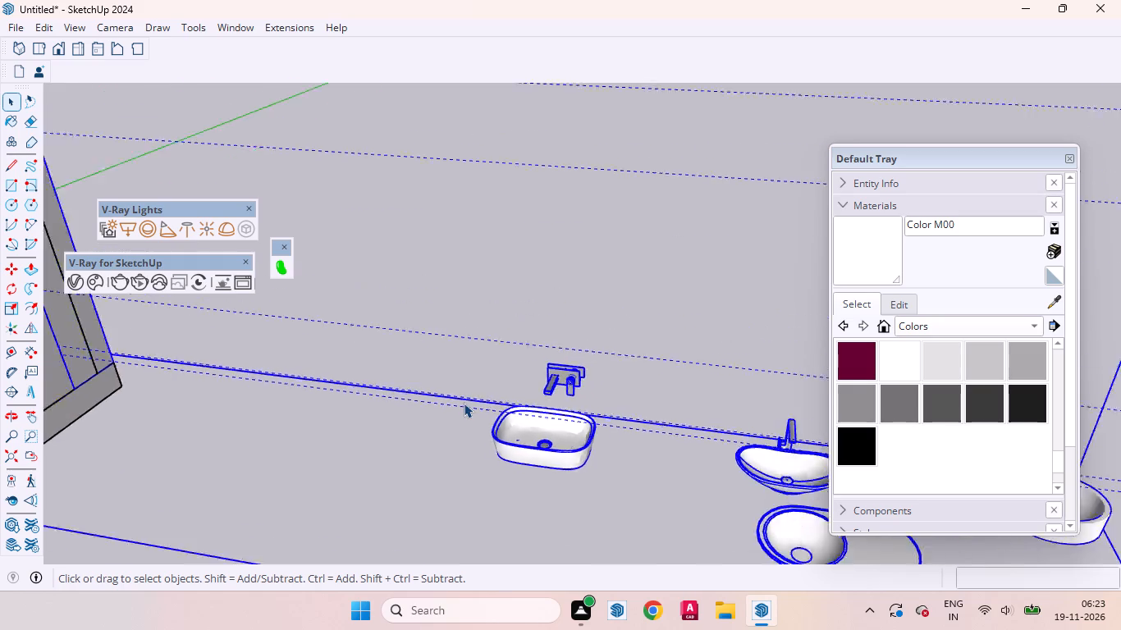
scroll(464, 403, down, 18)
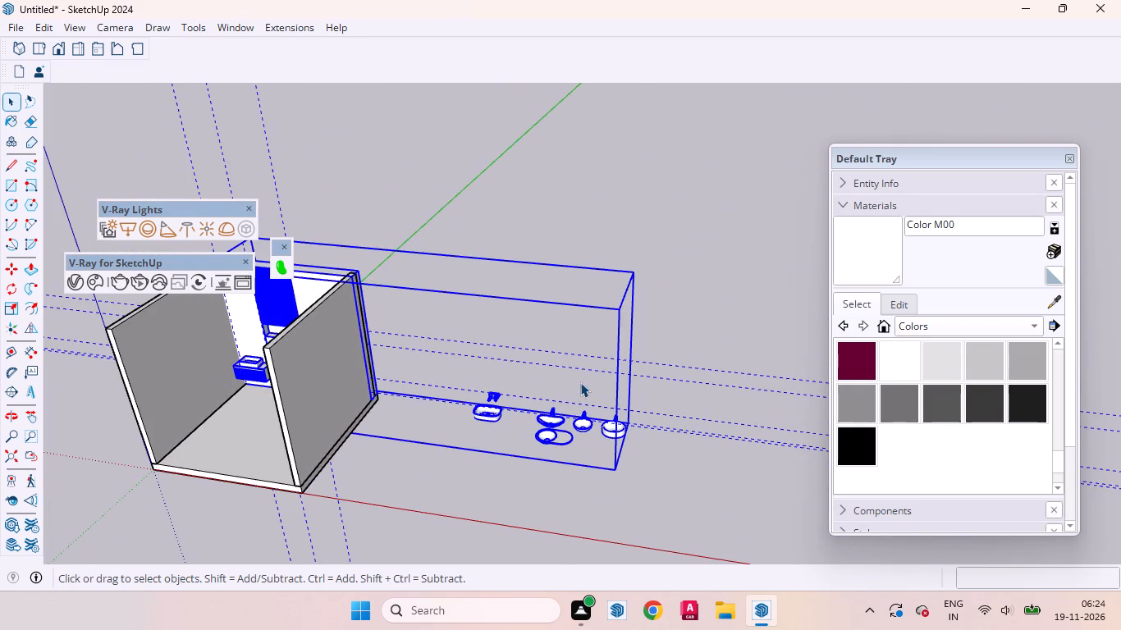
click(580, 382)
scroll(593, 410, up, 20)
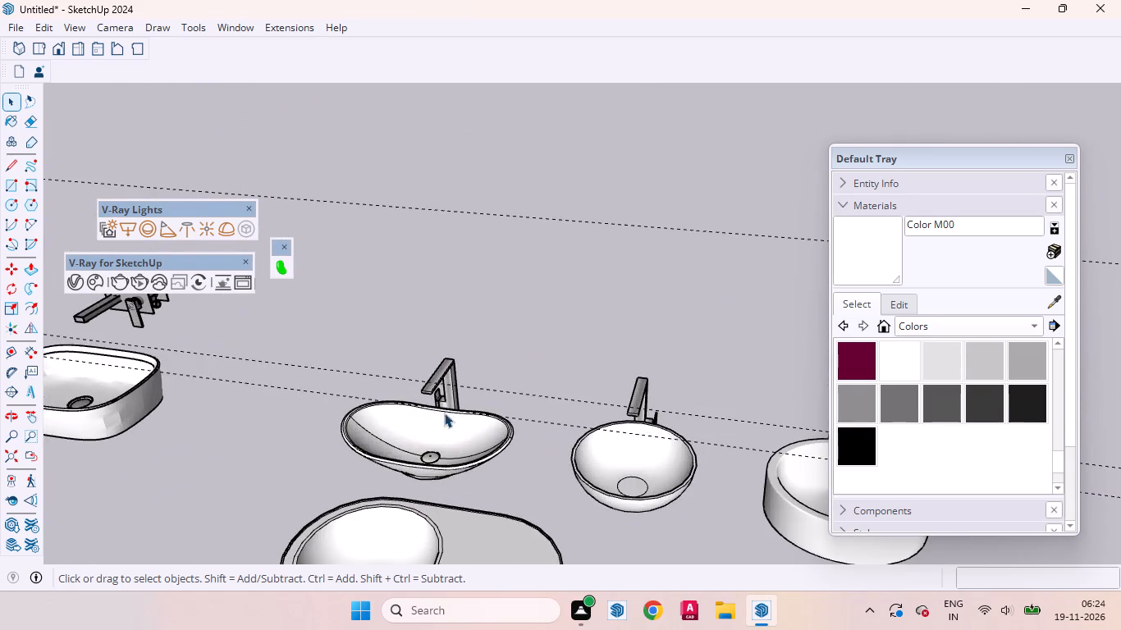
scroll(410, 415, down, 3)
scroll(468, 427, up, 3)
middle_drag(414, 440, 506, 263)
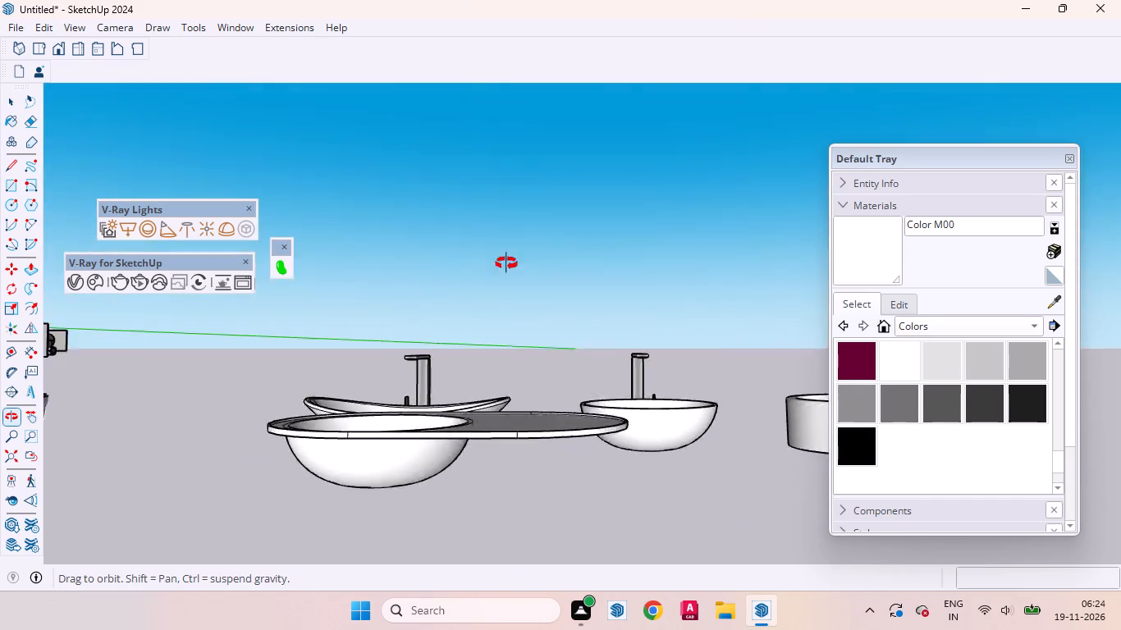
middle_drag(506, 263, 690, 407)
scroll(734, 358, down, 3)
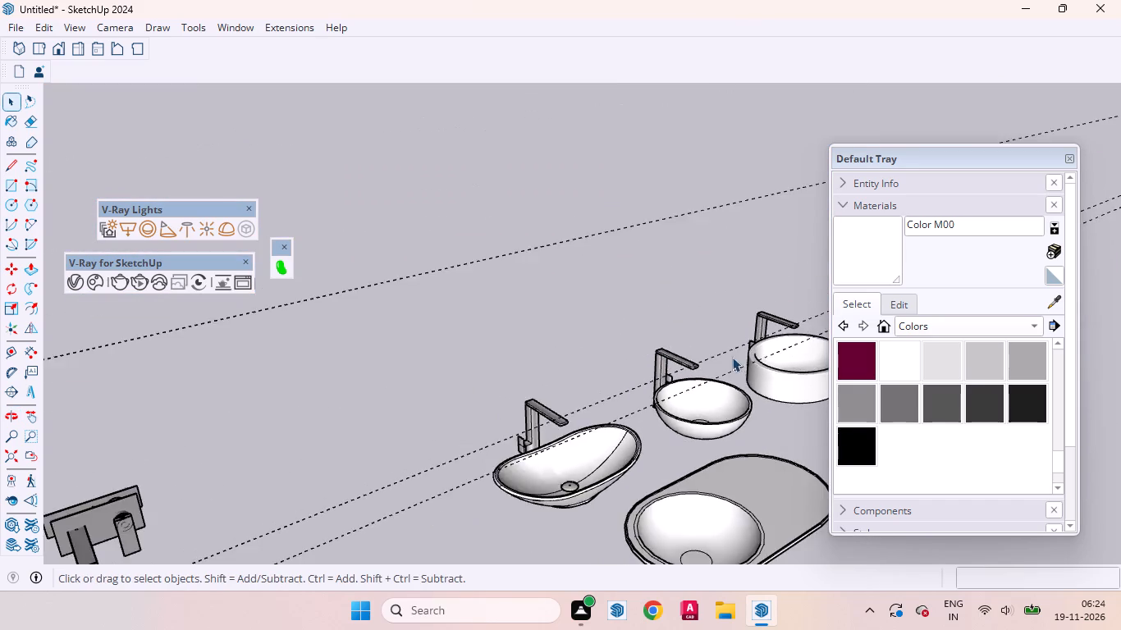
scroll(732, 357, down, 20)
scroll(732, 357, down, 3)
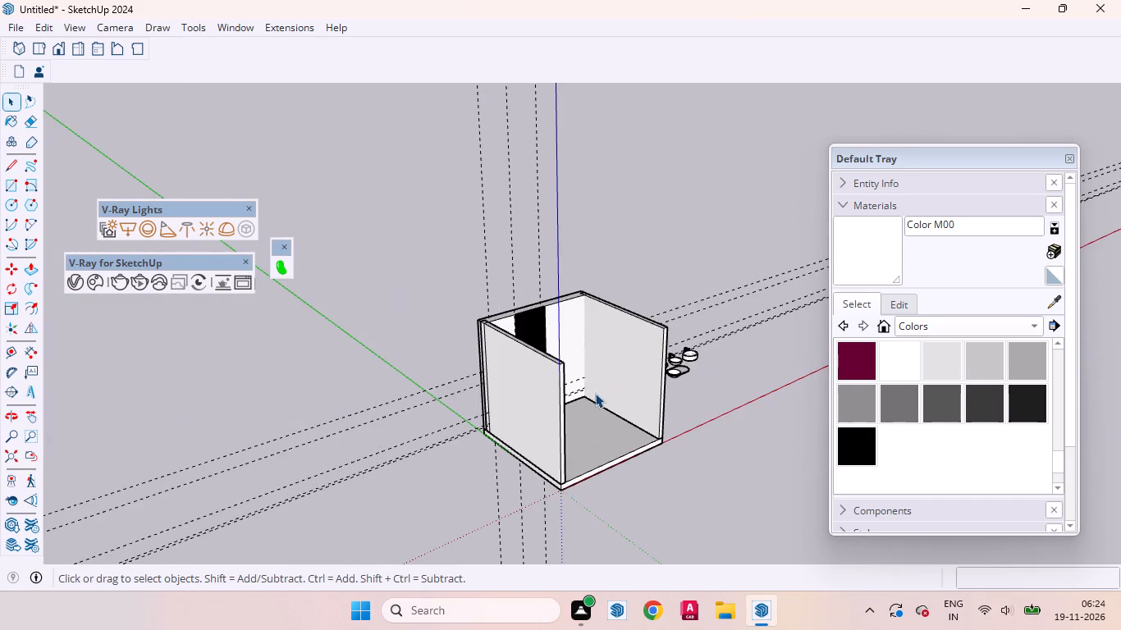
Open the sink set for editing and erase the rectangular basin on top of the louvred box unit.
middle_drag(592, 394, 437, 373)
scroll(523, 356, up, 12)
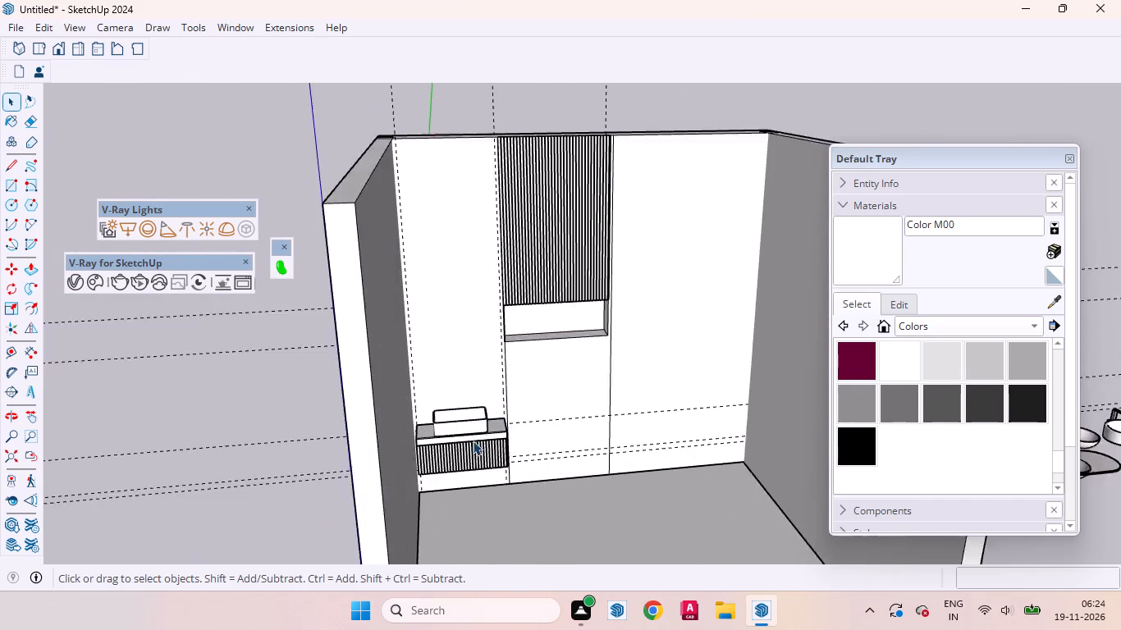
scroll(473, 441, up, 9)
click(454, 402)
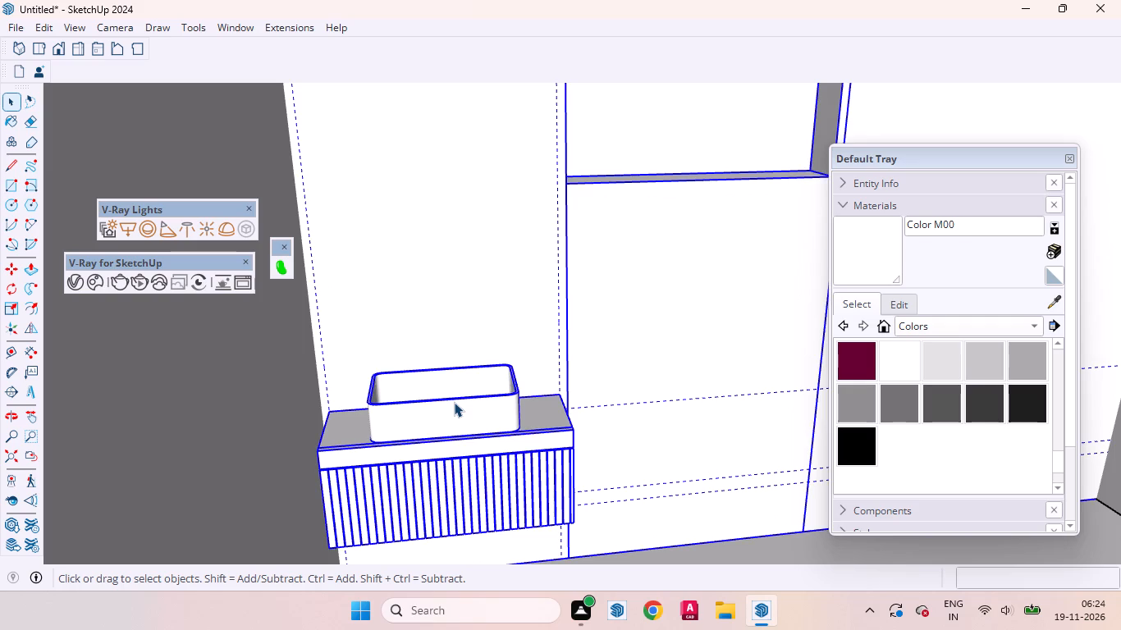
double_click(454, 402)
click(443, 403)
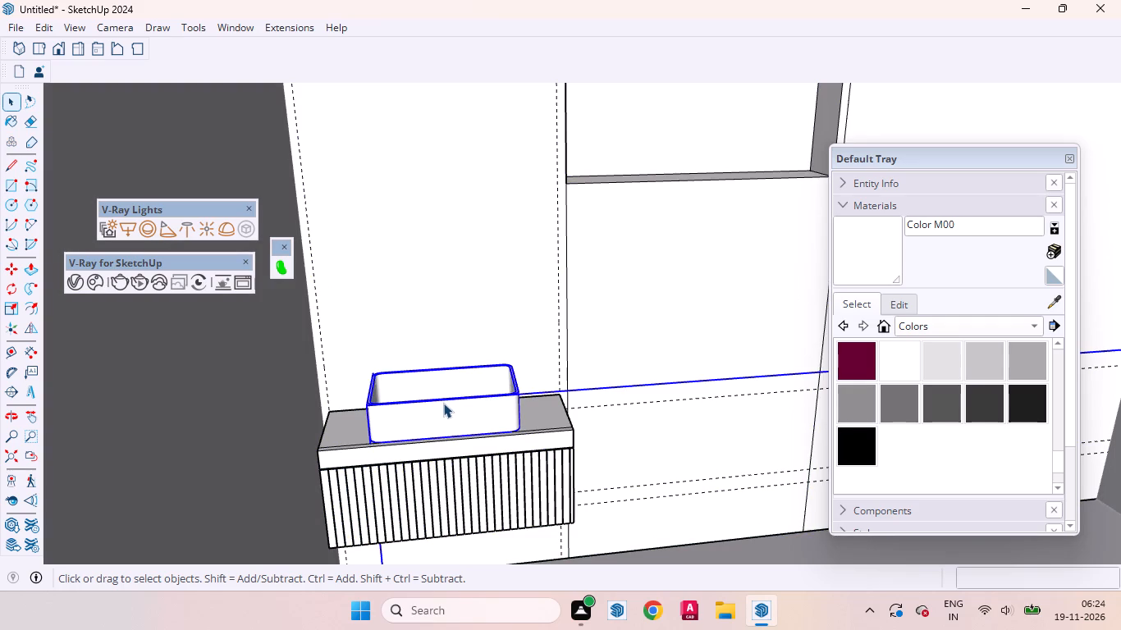
double_click(443, 403)
click(441, 413)
right_click(441, 413)
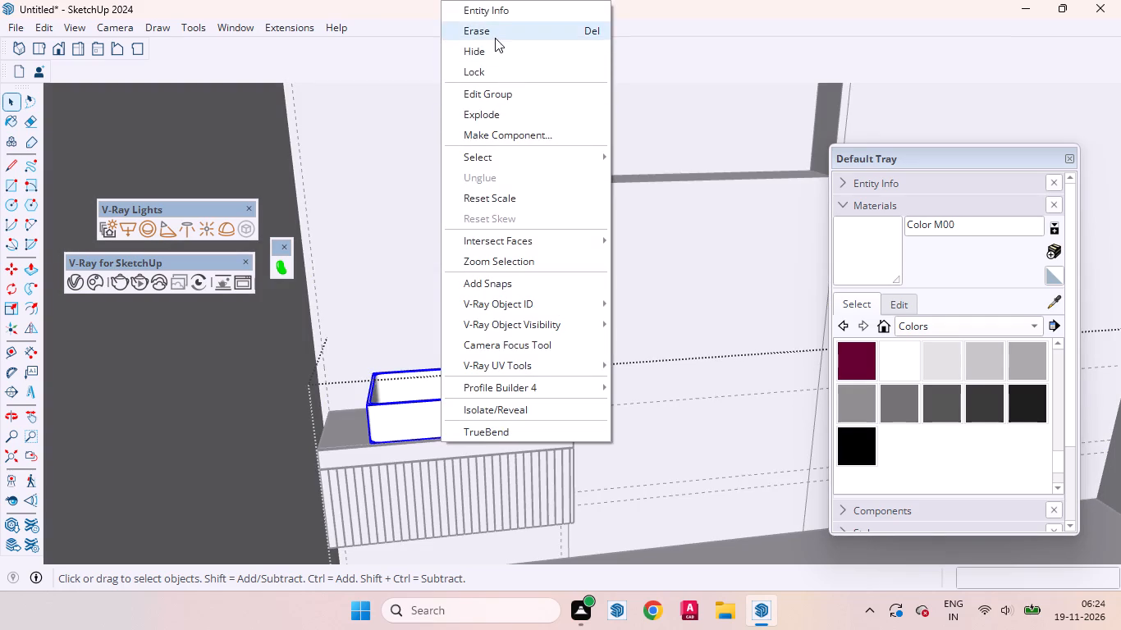
click(495, 38)
Pick the boat-shaped spare basin outside the room and examine the neighbouring rounded basin and wall-mounted tap from several angles.
scroll(471, 326, down, 11)
scroll(406, 424, up, 1)
scroll(406, 424, down, 10)
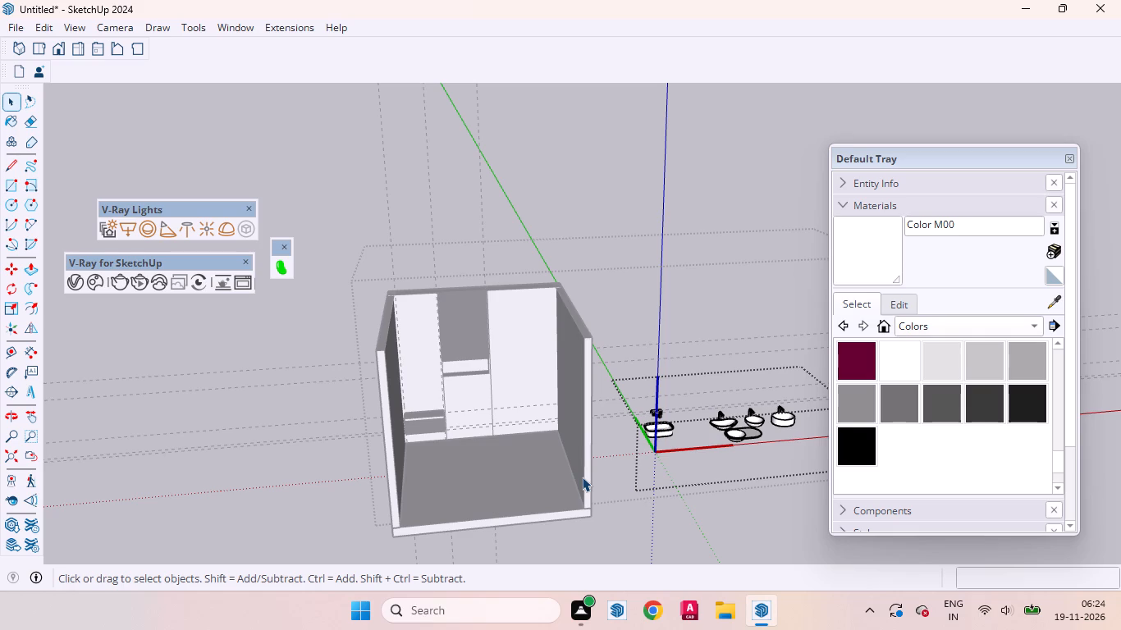
scroll(777, 424, up, 12)
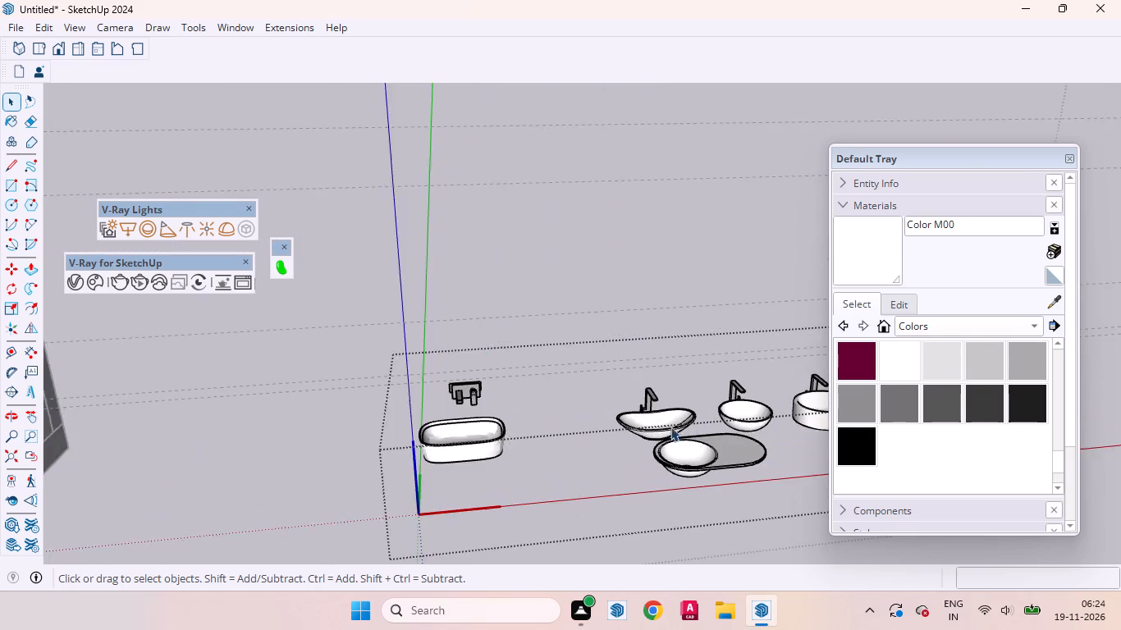
click(639, 427)
middle_drag(707, 416, 657, 289)
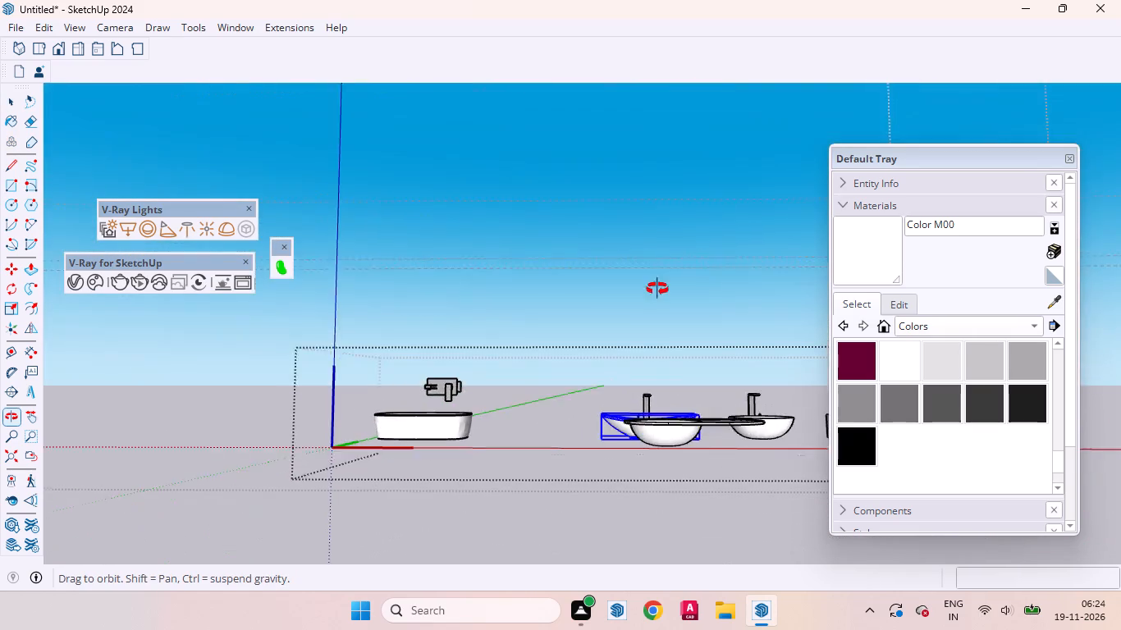
middle_drag(657, 289, 859, 390)
scroll(483, 479, up, 12)
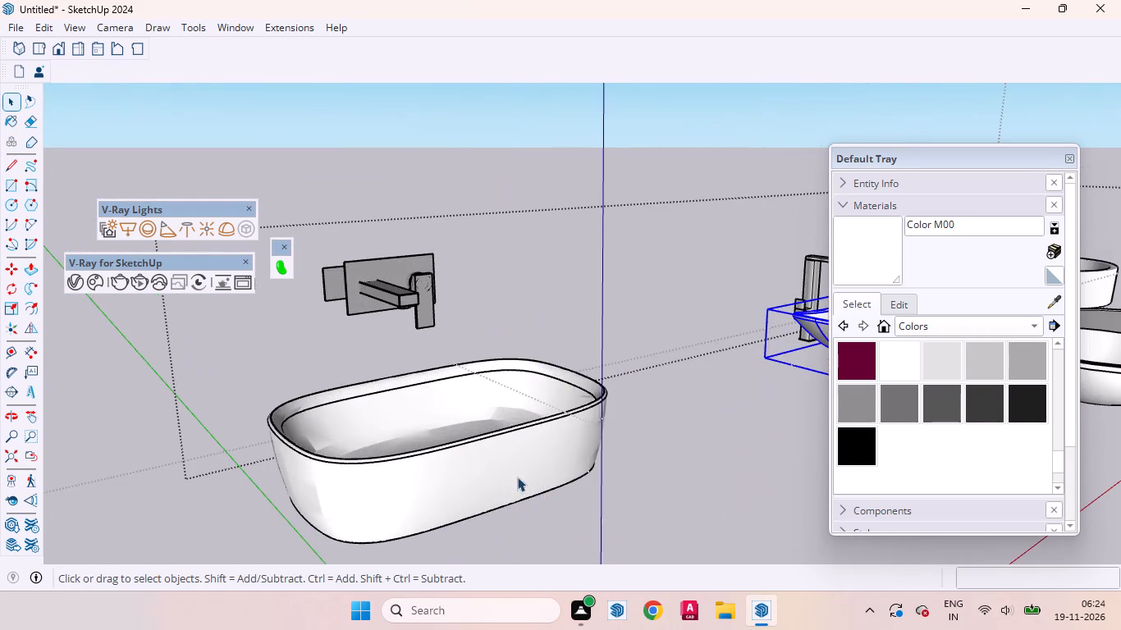
middle_drag(478, 442, 236, 536)
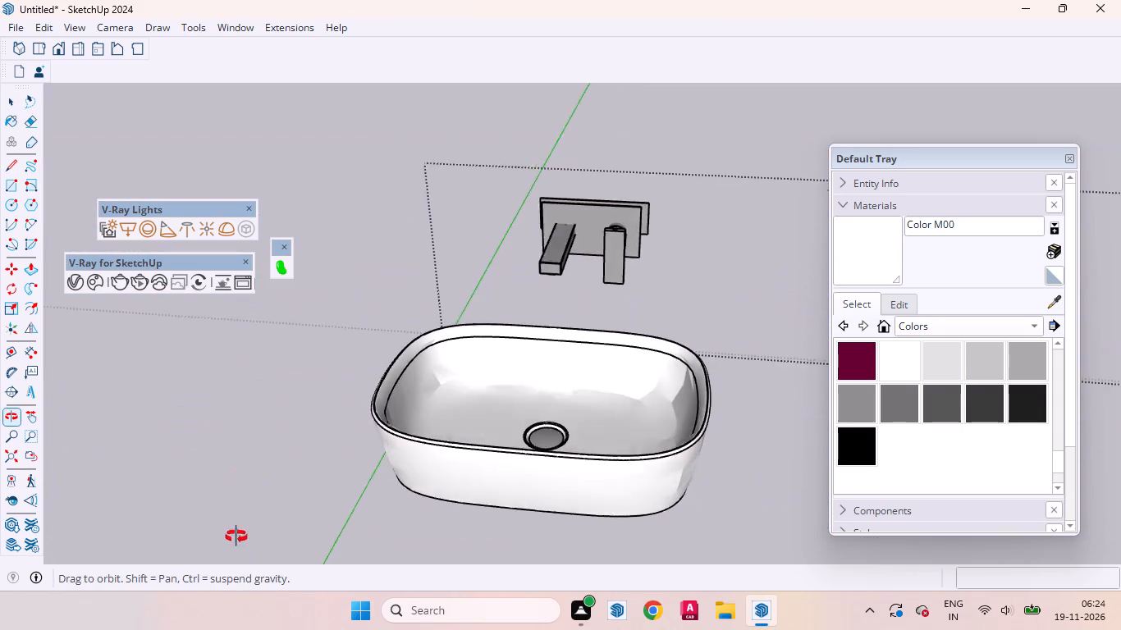
middle_drag(236, 536, 232, 536)
scroll(281, 527, up, 1)
scroll(715, 433, up, 8)
middle_drag(703, 494, 444, 317)
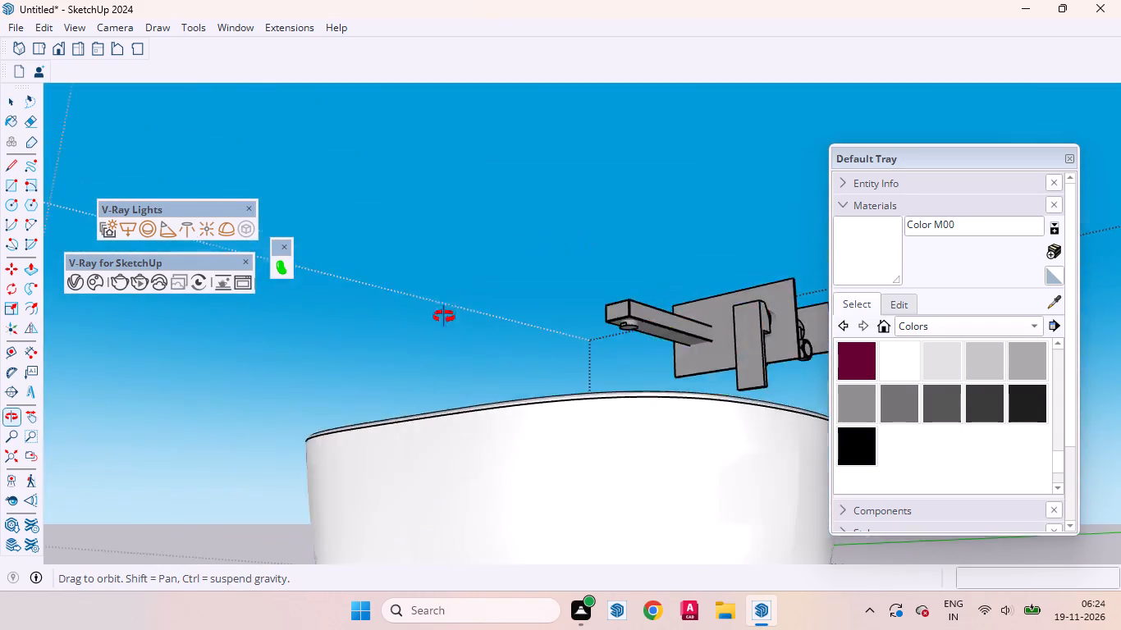
middle_drag(444, 317, 782, 499)
scroll(605, 425, down, 6)
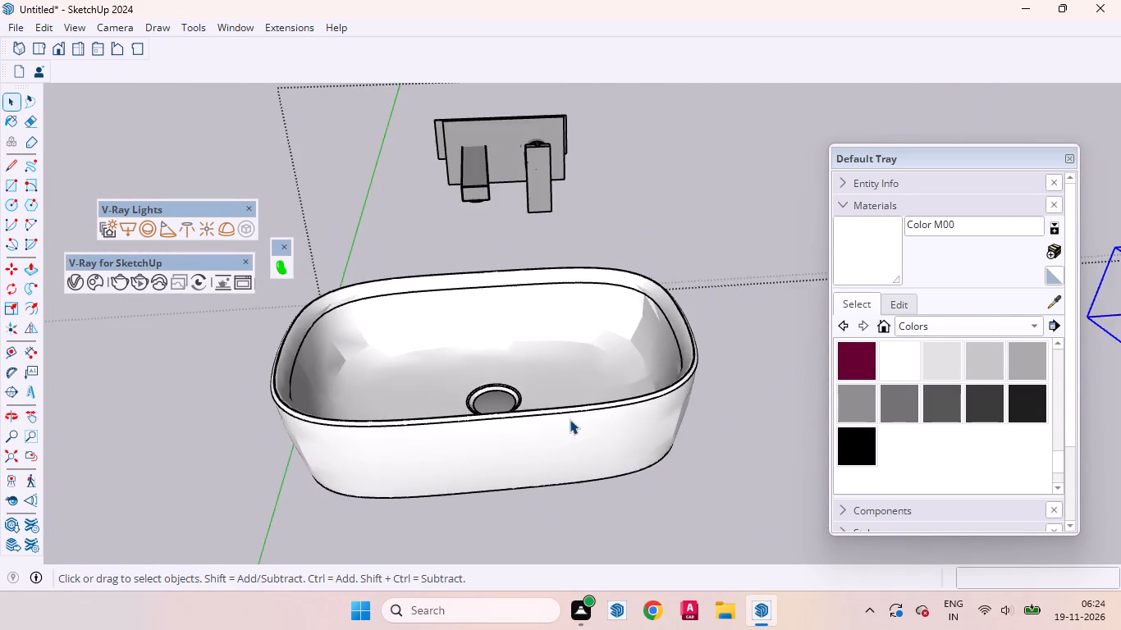
scroll(570, 419, down, 5)
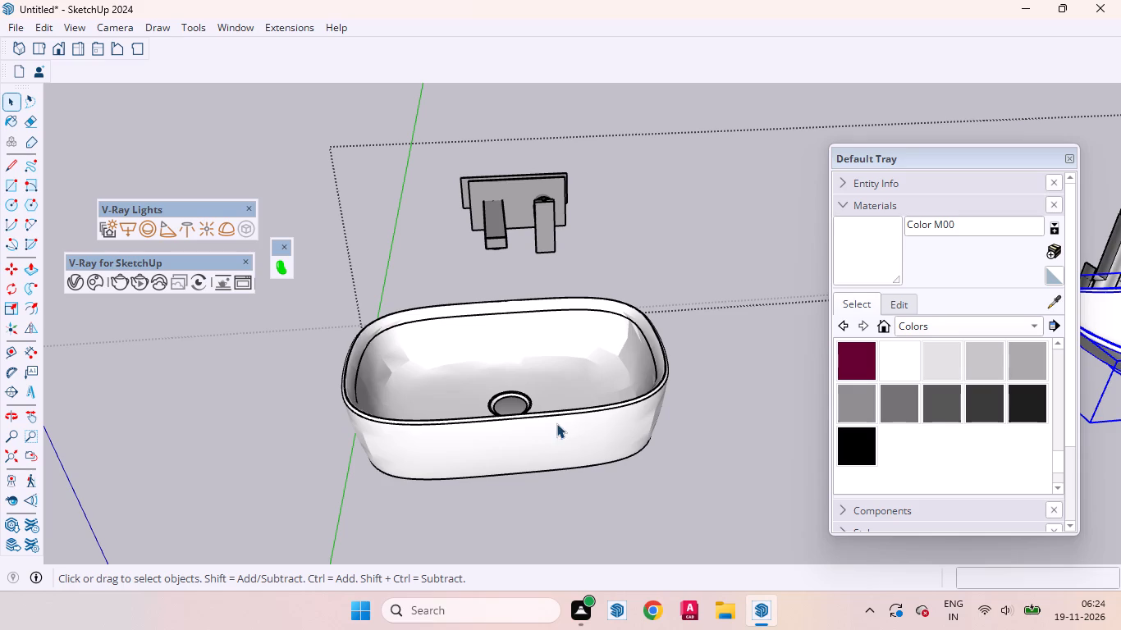
scroll(607, 404, down, 18)
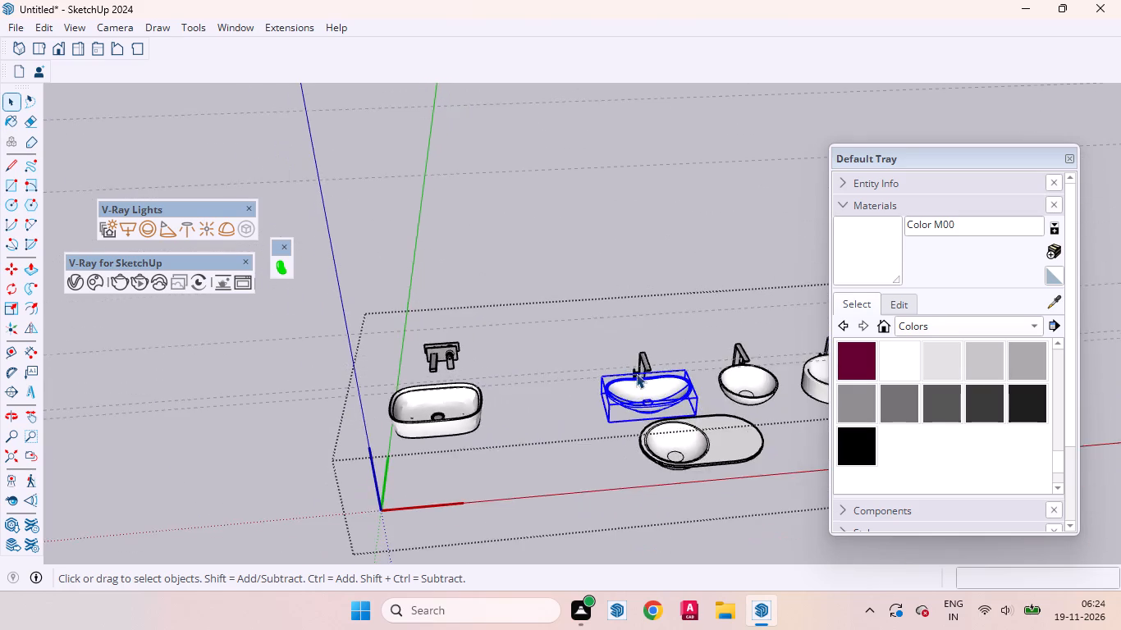
Add the matching tall tap to the boat-shaped basin's selection and move both onto the louvred box unit, snapping to its top edge's midpoint.
scroll(647, 373, up, 7)
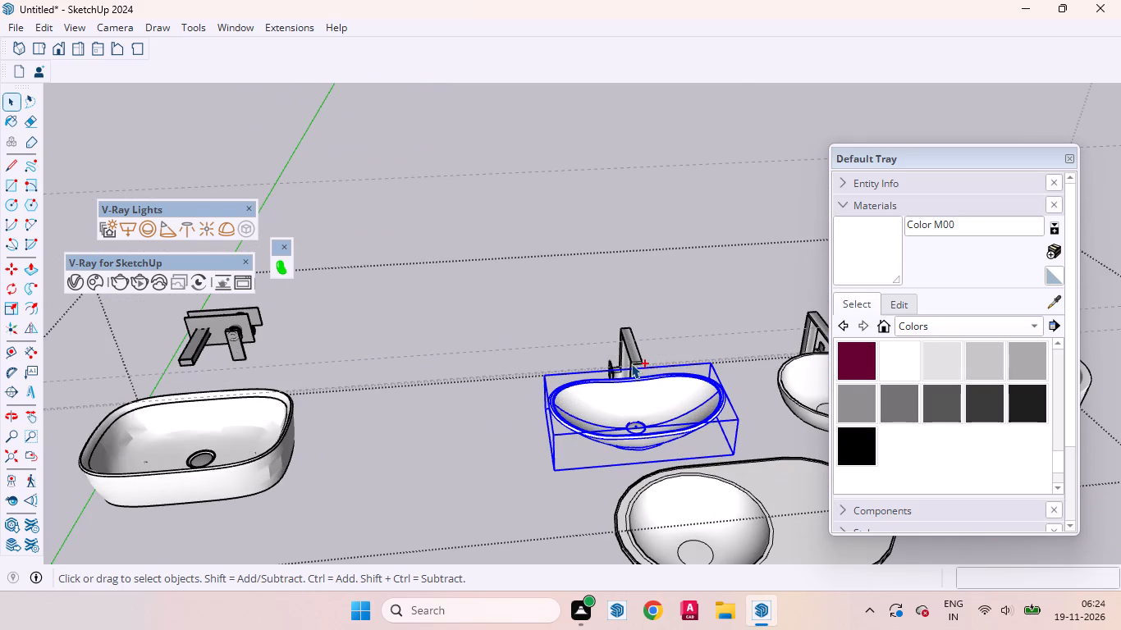
ctrl+click(631, 363)
key(m)
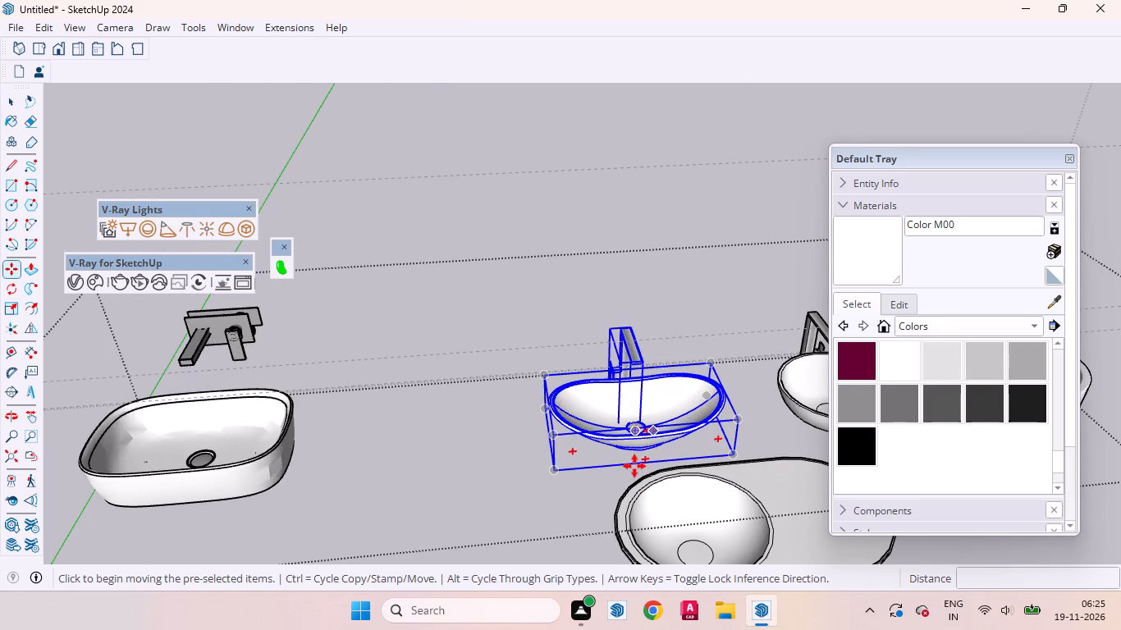
click(646, 463)
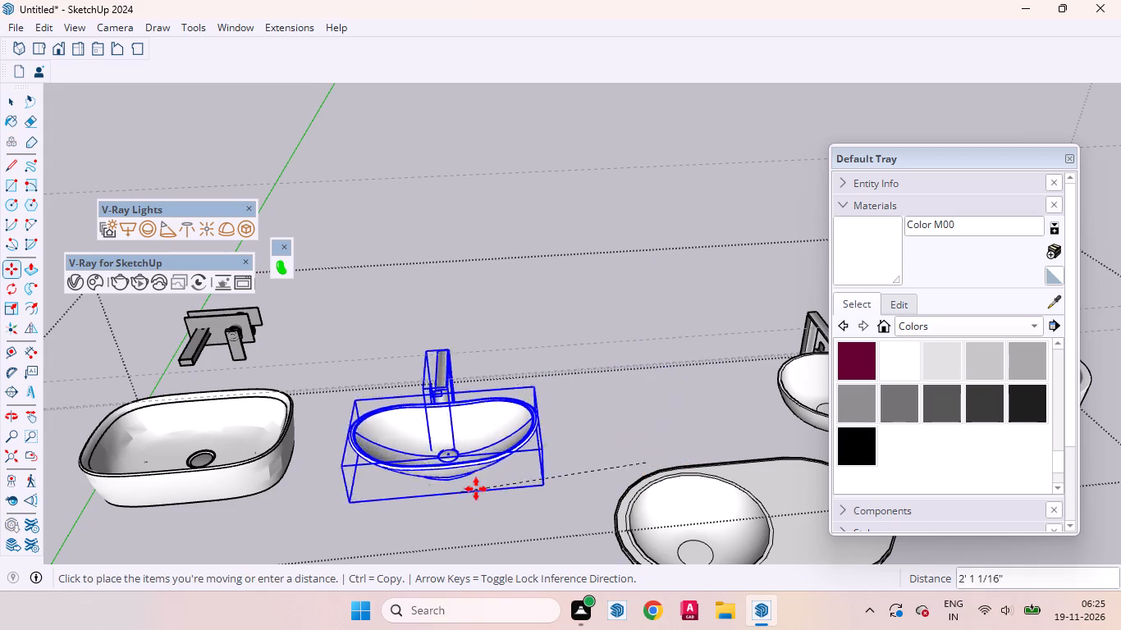
scroll(632, 468, down, 20)
scroll(632, 468, down, 3)
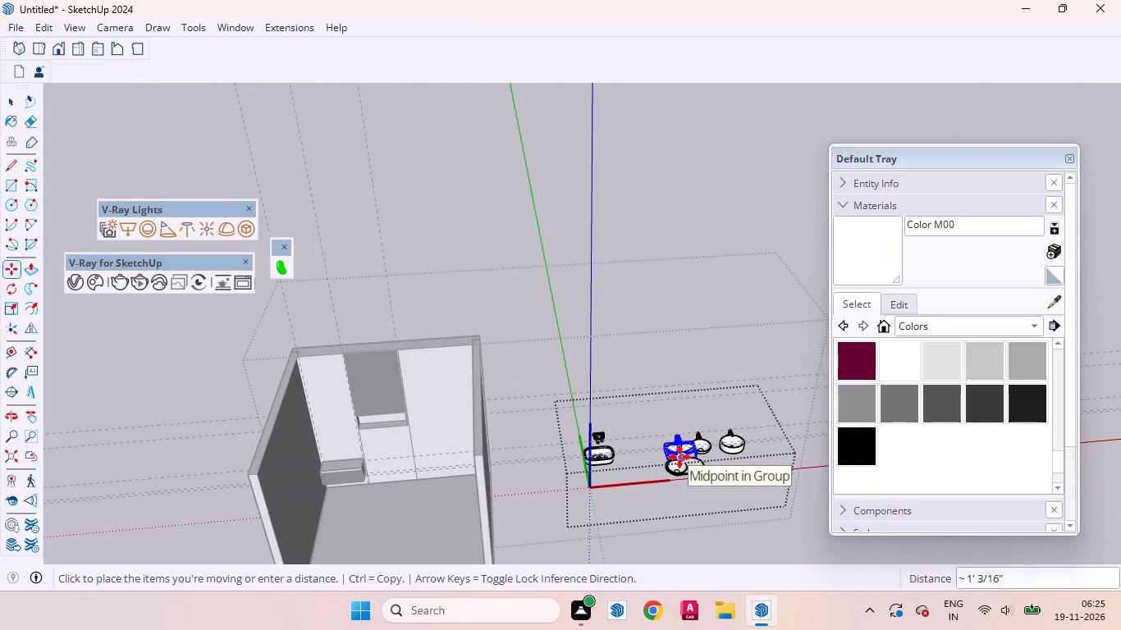
scroll(345, 466, up, 12)
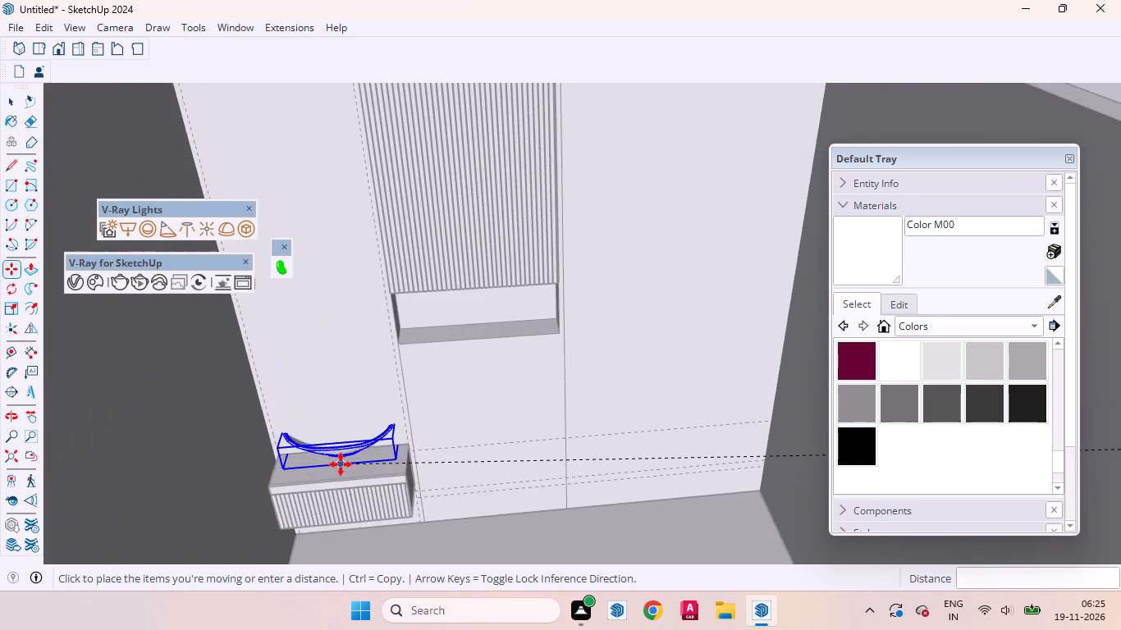
scroll(341, 464, up, 8)
scroll(349, 476, down, 5)
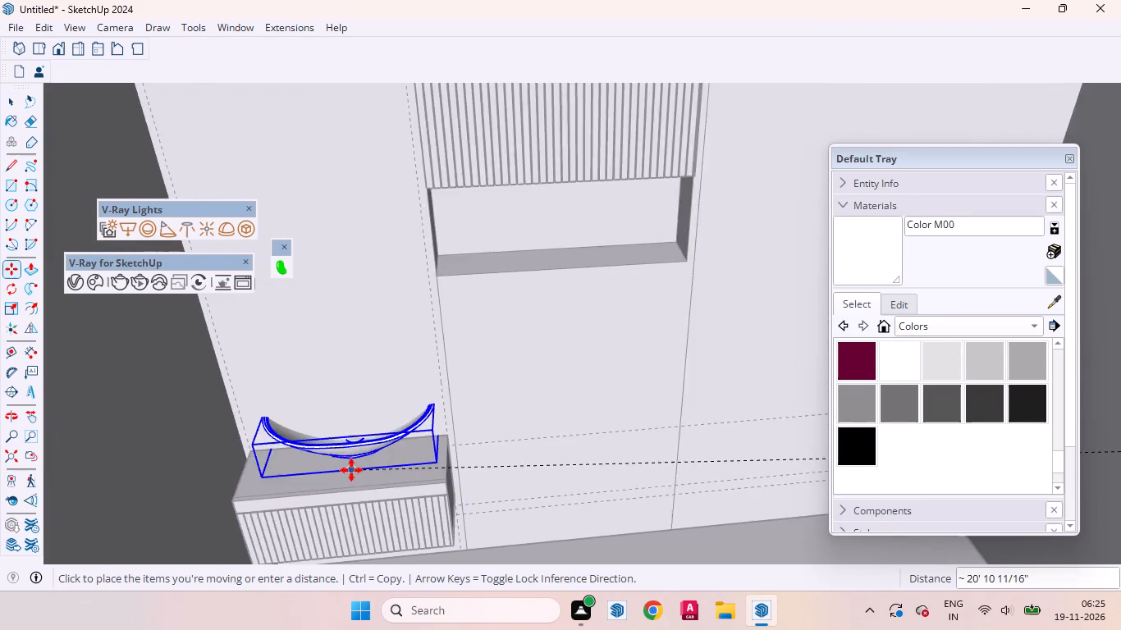
scroll(351, 470, down, 3)
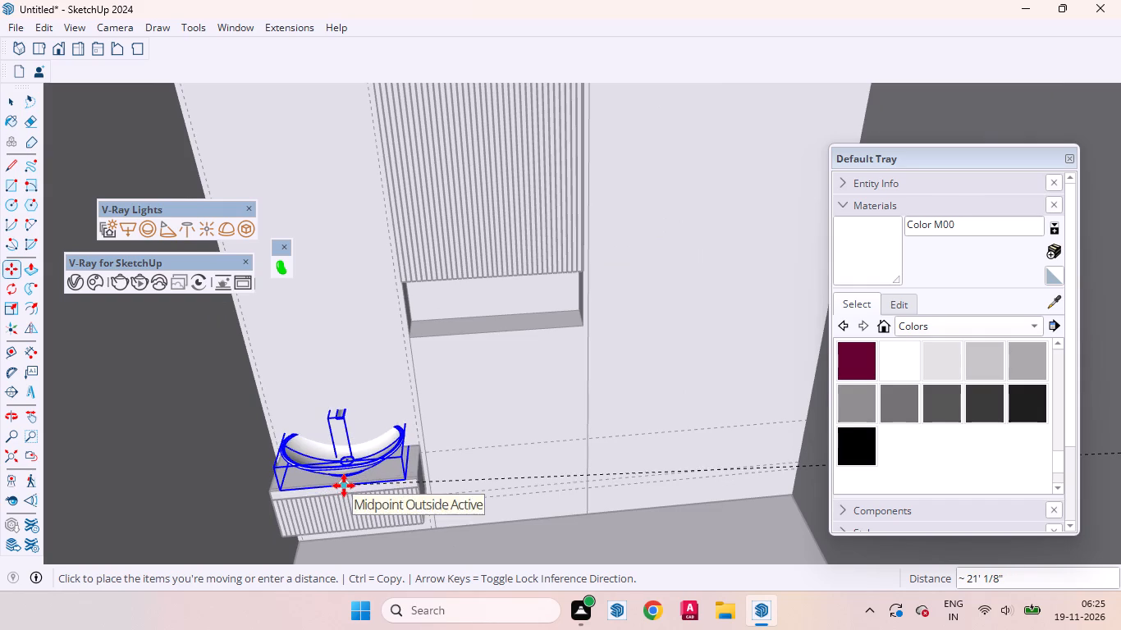
click(344, 486)
Shift the basin and tap about 2 in along the louvred box unit toward the side wall.
middle_drag(391, 461, 252, 518)
scroll(344, 413, up, 7)
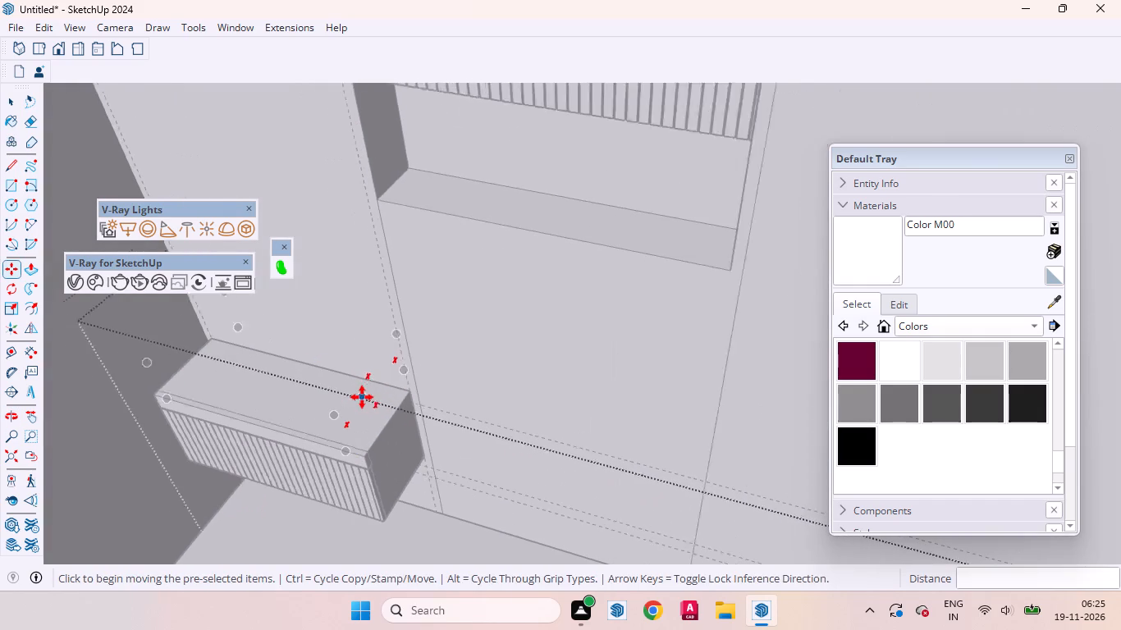
scroll(362, 397, up, 1)
scroll(361, 514, down, 10)
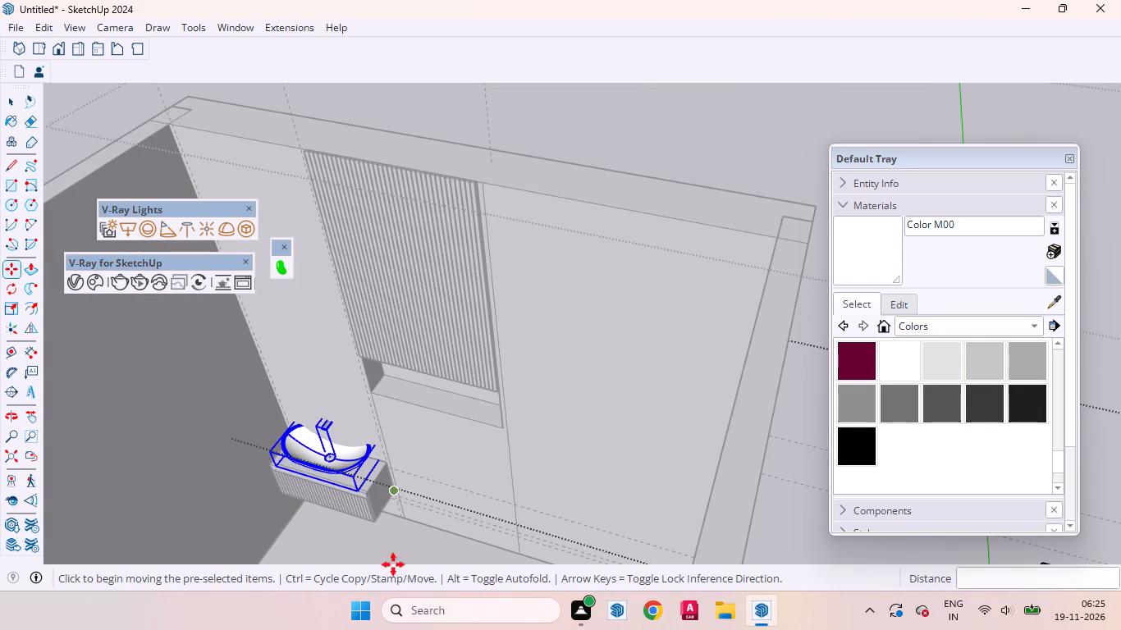
click(341, 541)
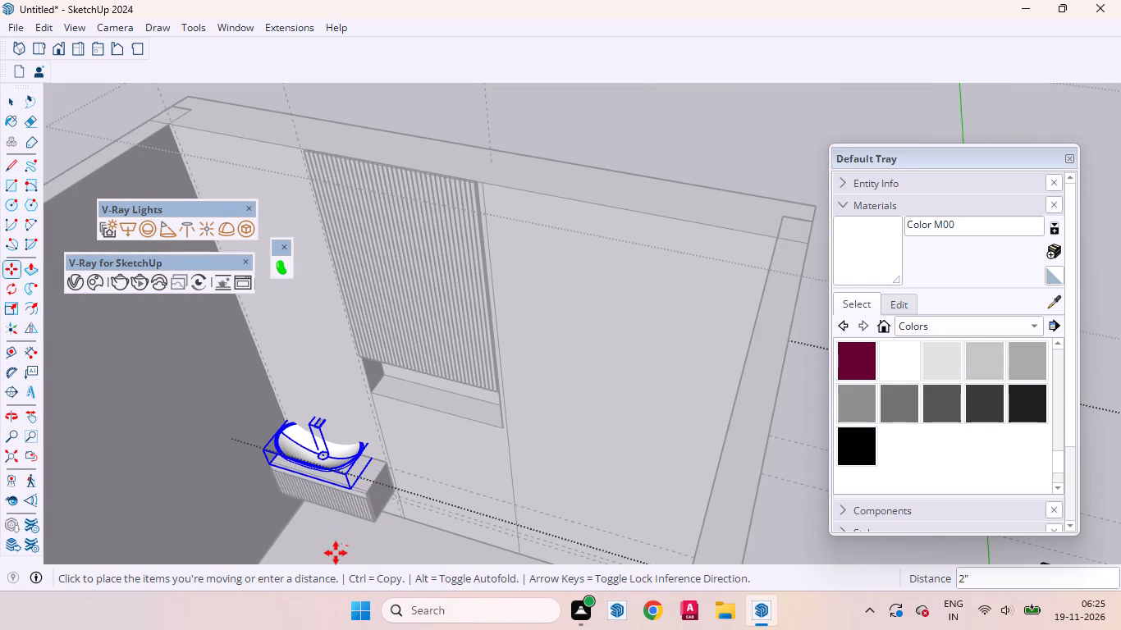
click(335, 555)
Scale the basin and tap together uniformly from a corner to about 0.69 so they fit the louvred box unit.
scroll(364, 474, up, 5)
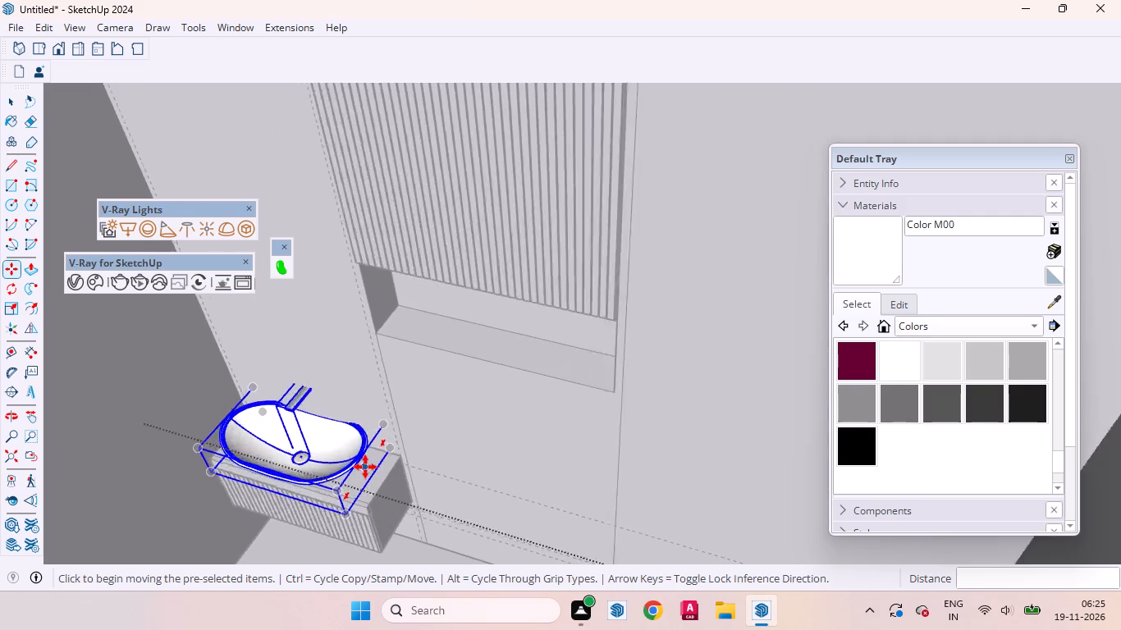
scroll(365, 467, up, 4)
middle_drag(382, 468, 351, 404)
scroll(335, 375, up, 11)
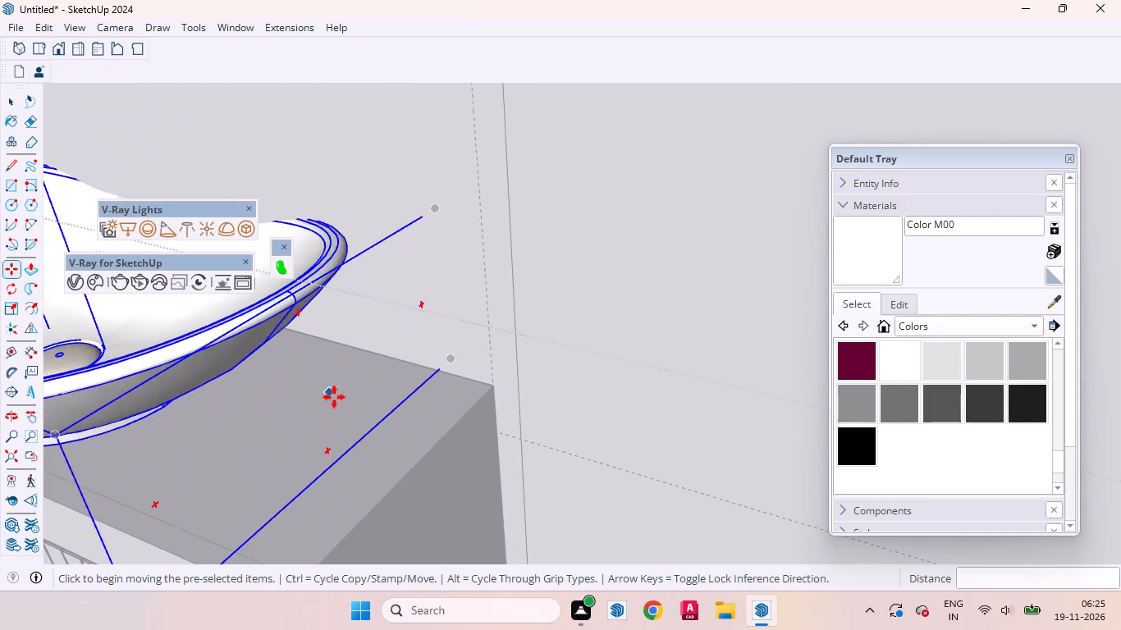
middle_drag(323, 398, 445, 383)
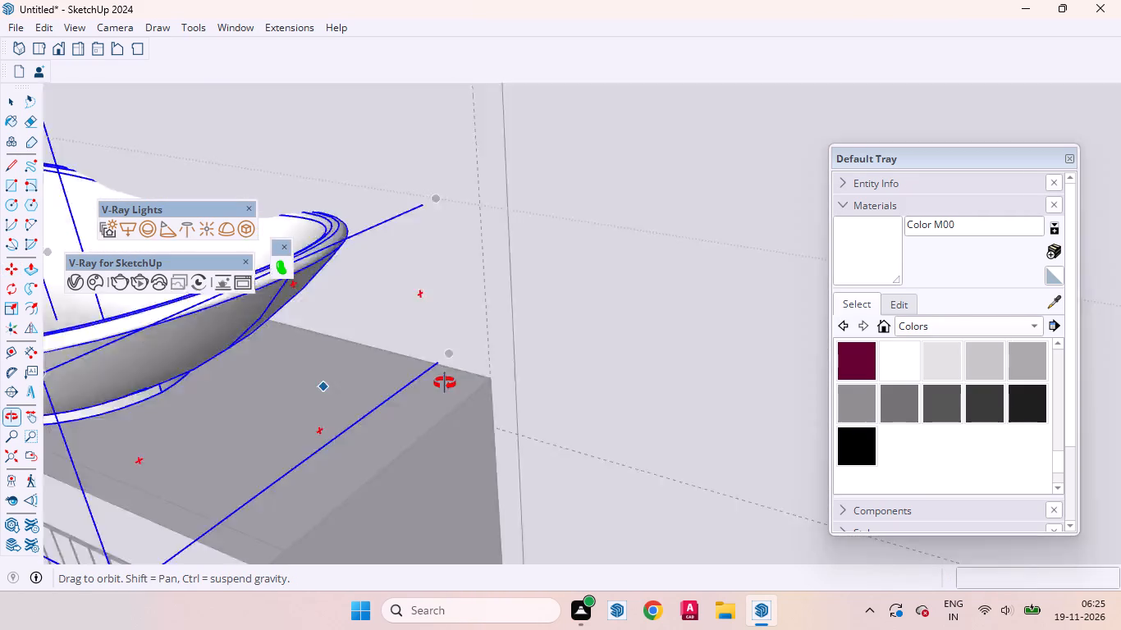
middle_drag(445, 383, 531, 383)
scroll(542, 386, down, 7)
scroll(602, 399, up, 1)
scroll(610, 399, down, 1)
scroll(610, 399, up, 1)
scroll(610, 400, down, 7)
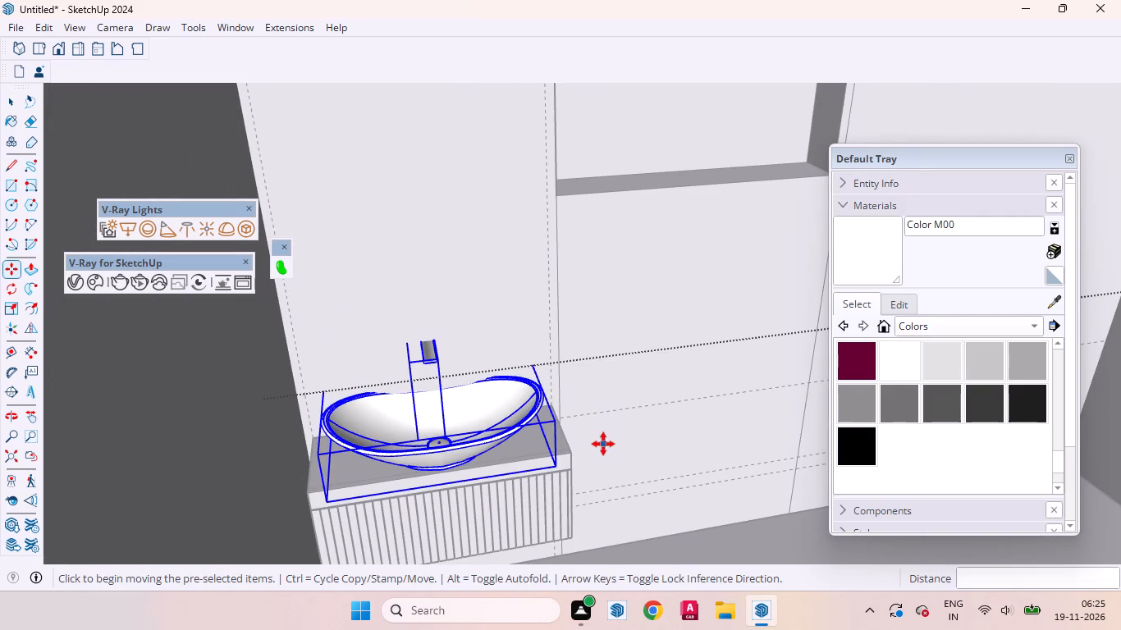
key(s)
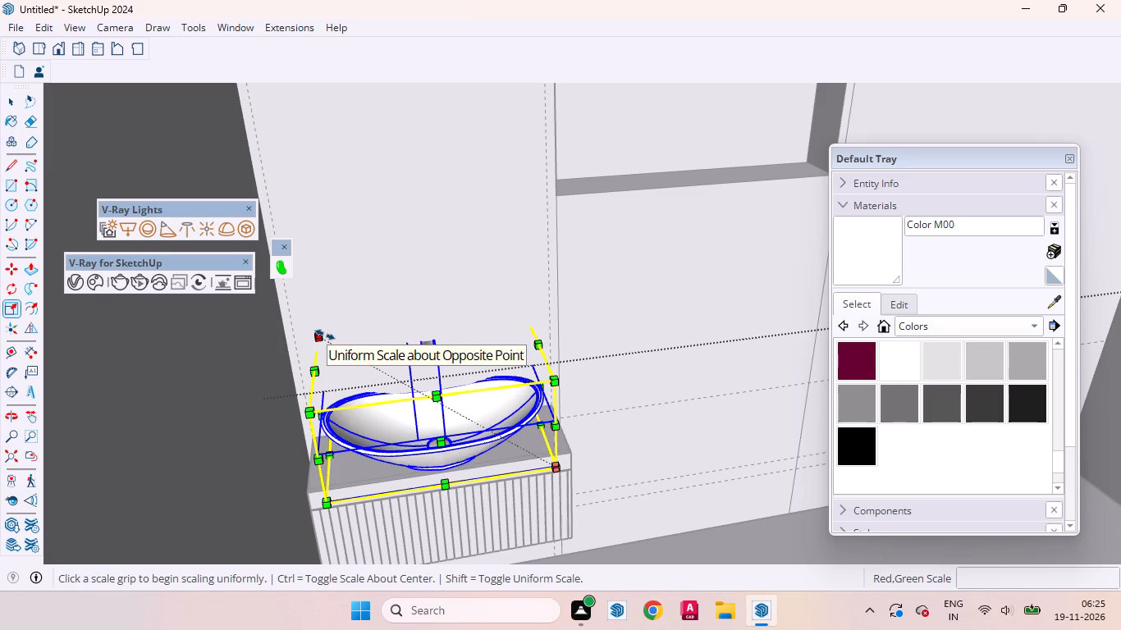
click(325, 335)
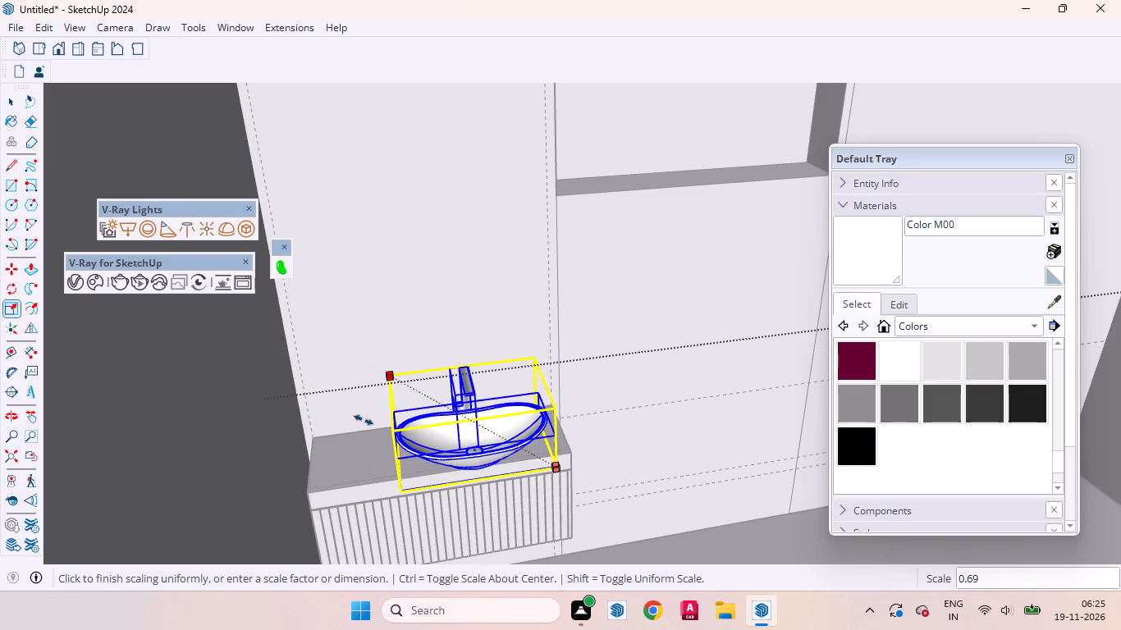
click(364, 420)
Move the scaled basin and tap back across the top of the louvred box unit toward the back wall.
scroll(524, 419, up, 8)
middle_drag(542, 415, 263, 445)
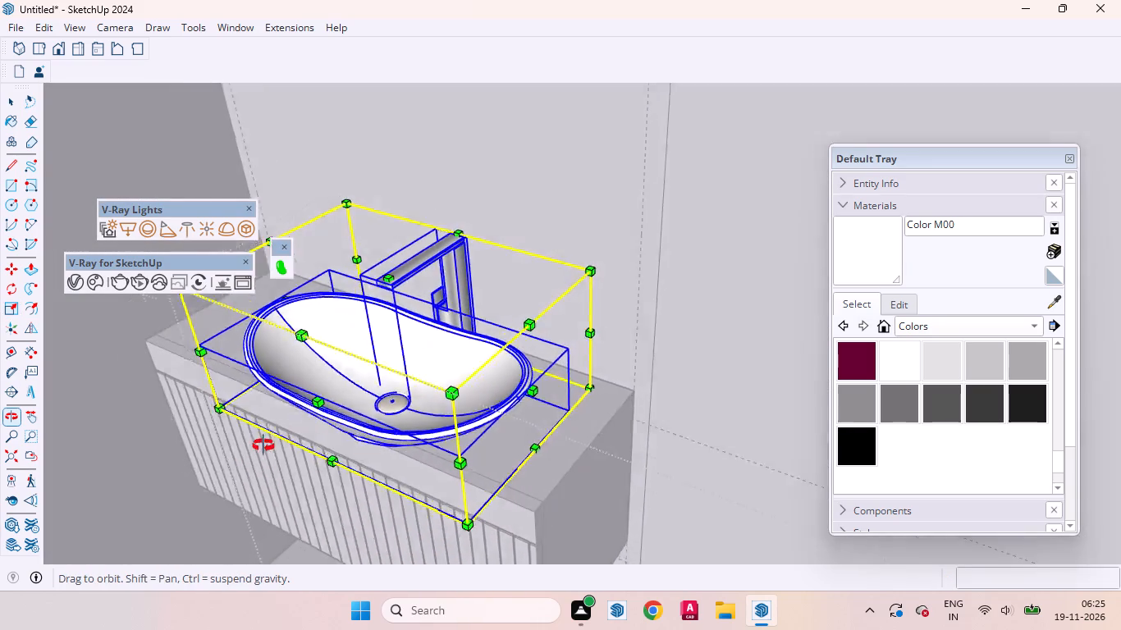
middle_drag(263, 445, 54, 307)
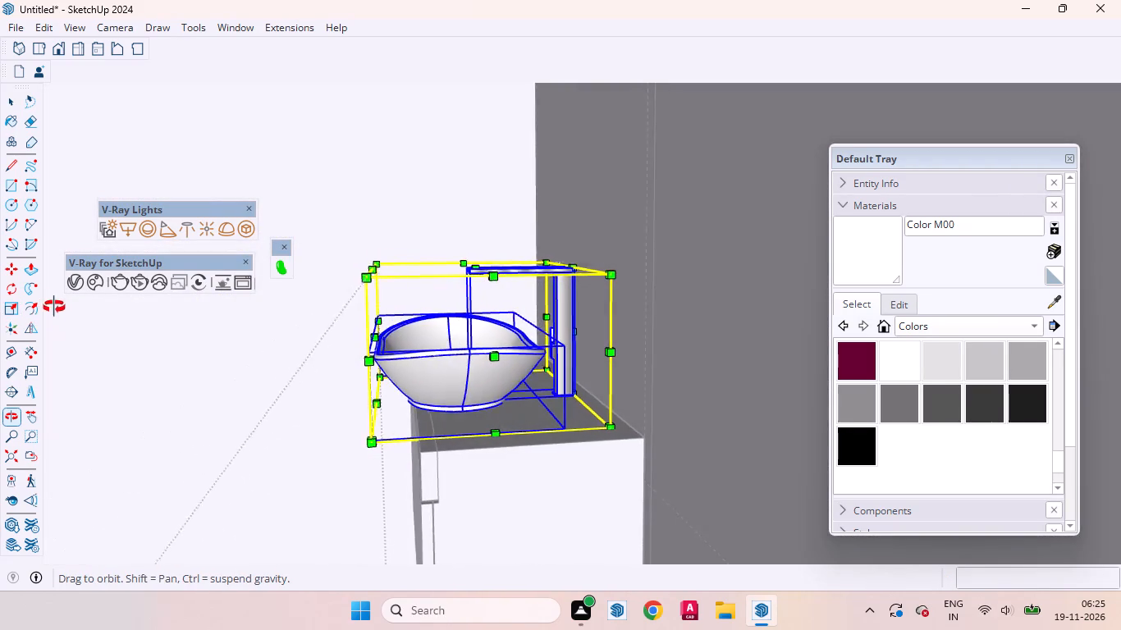
middle_drag(54, 307, 57, 299)
scroll(455, 378, up, 4)
middle_drag(648, 427, 576, 421)
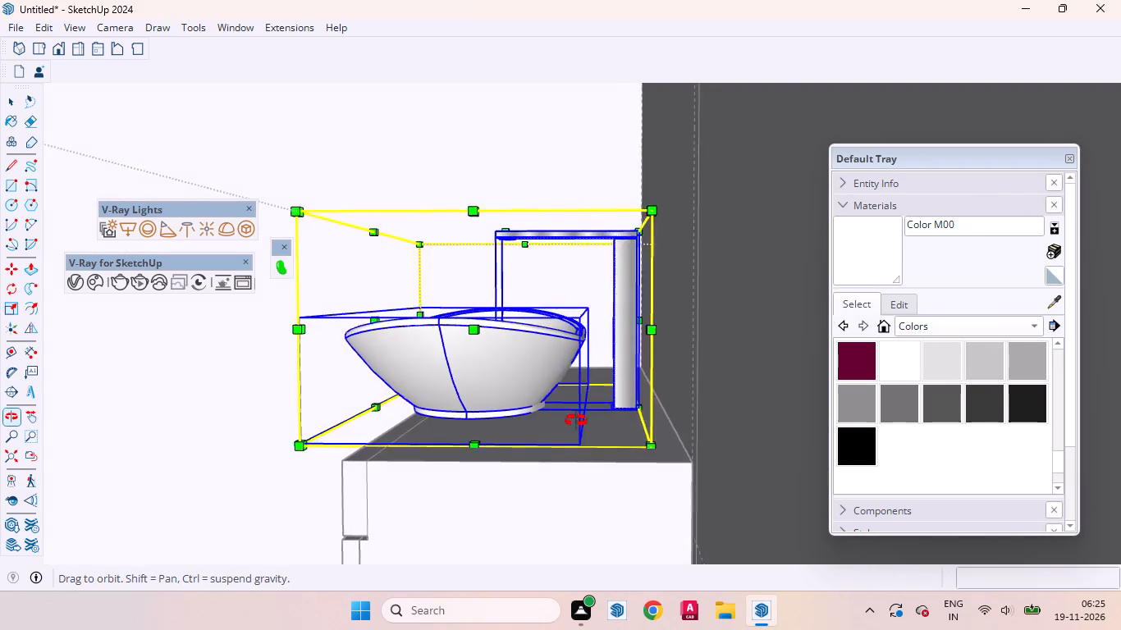
middle_drag(576, 421, 581, 422)
key(m)
scroll(509, 459, up, 4)
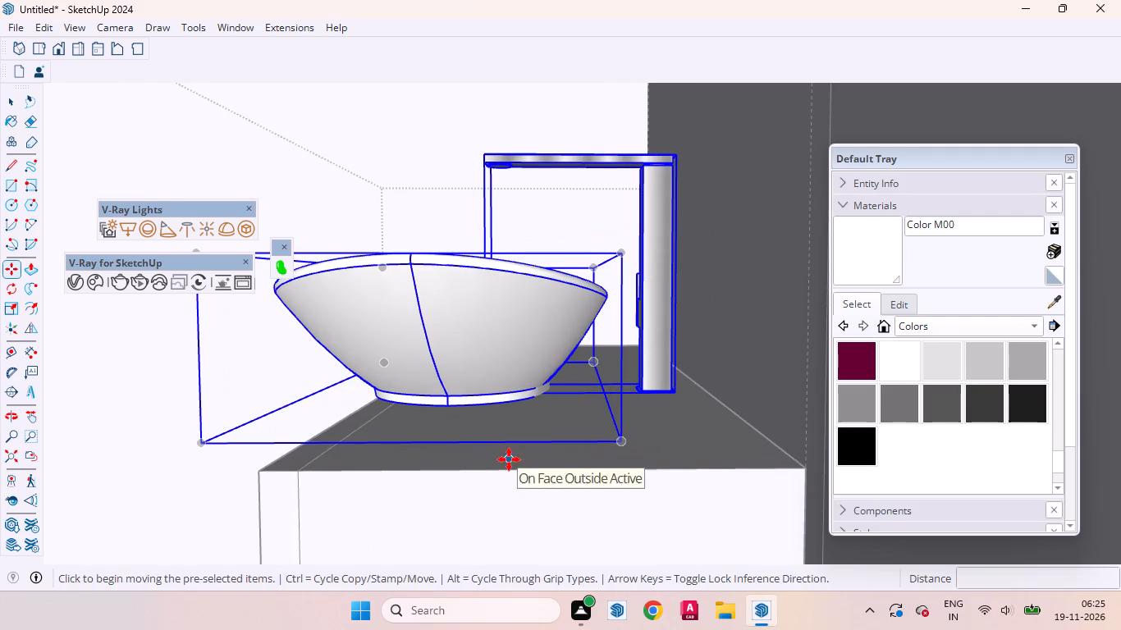
click(509, 459)
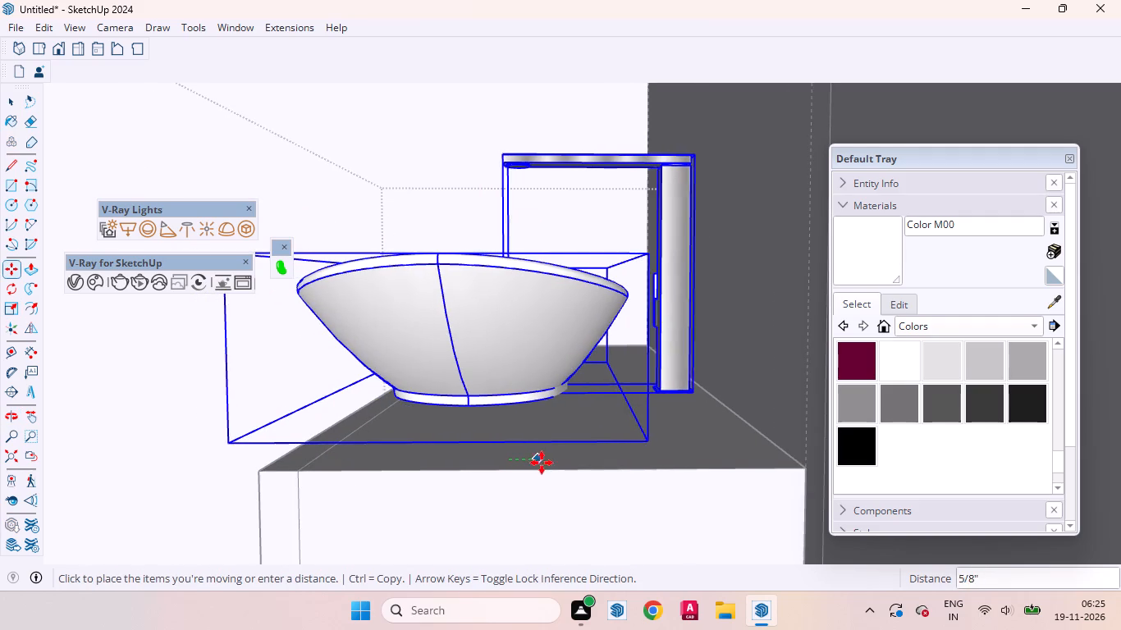
click(557, 463)
Nudge the basin and tap about 1/8 in across the louvred box unit's top, toward the back wall.
scroll(712, 370, up, 4)
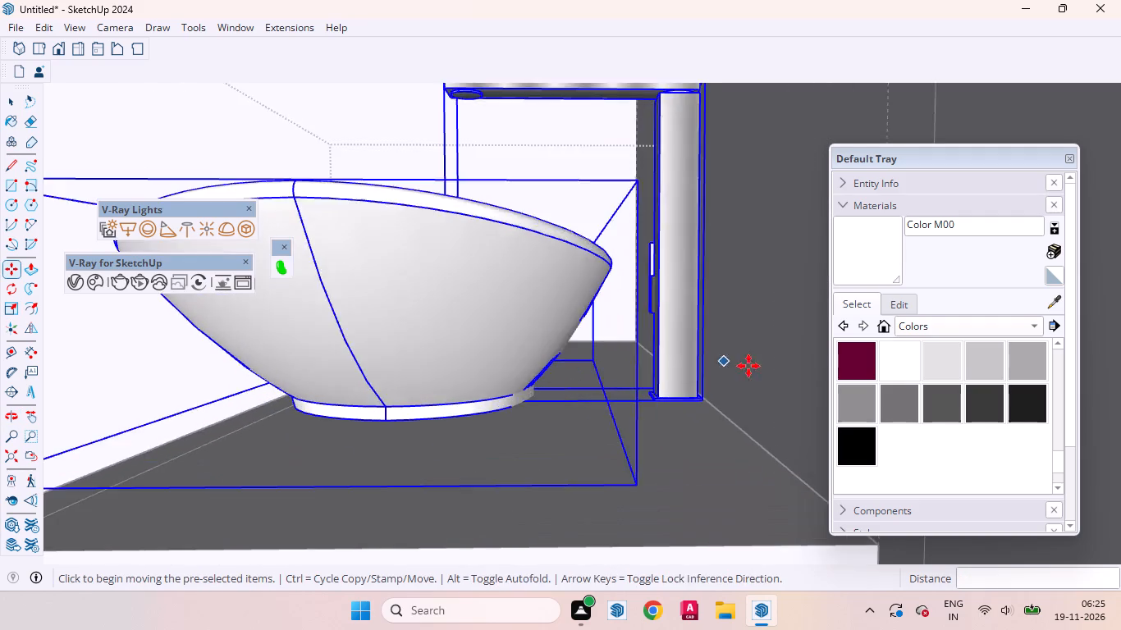
scroll(748, 366, up, 3)
middle_drag(748, 417, 758, 406)
scroll(707, 372, down, 3)
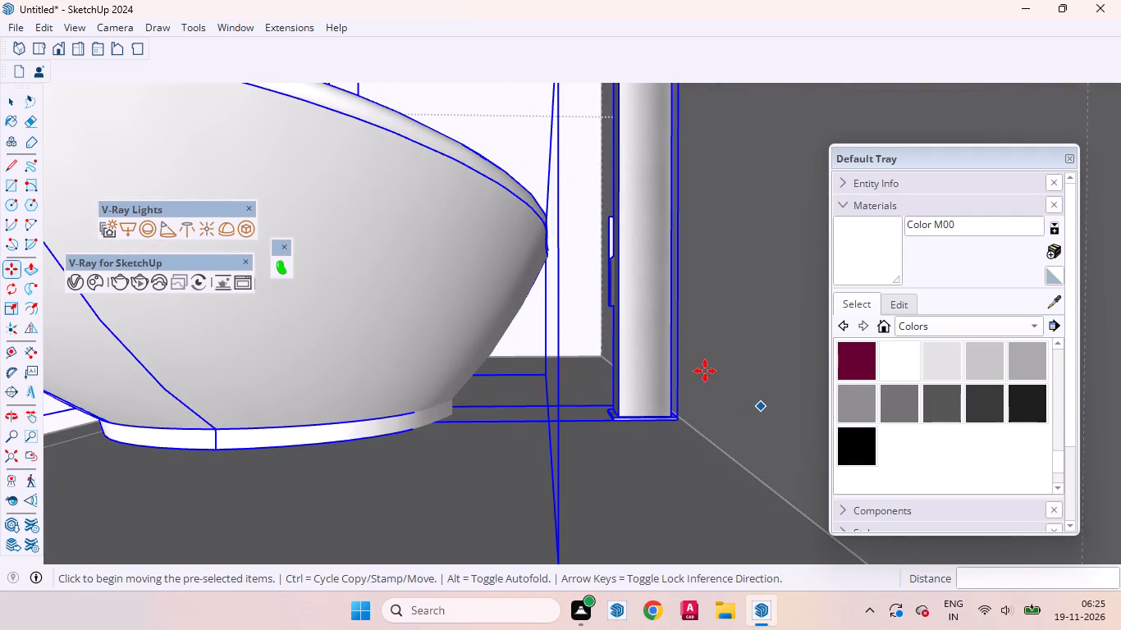
scroll(705, 371, down, 4)
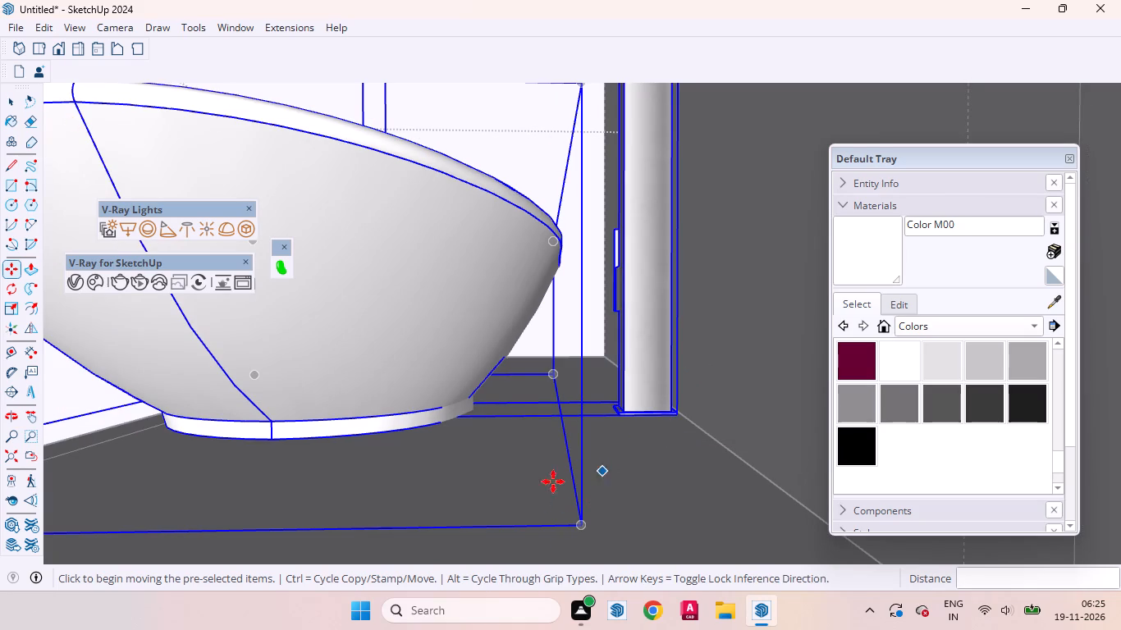
scroll(547, 388, down, 5)
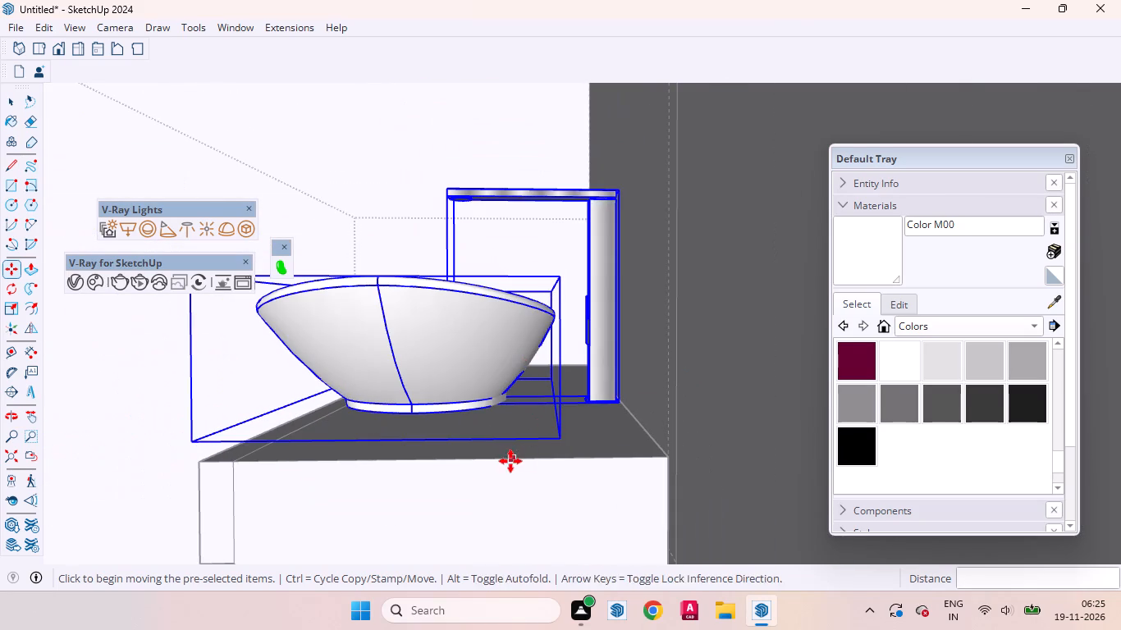
click(501, 454)
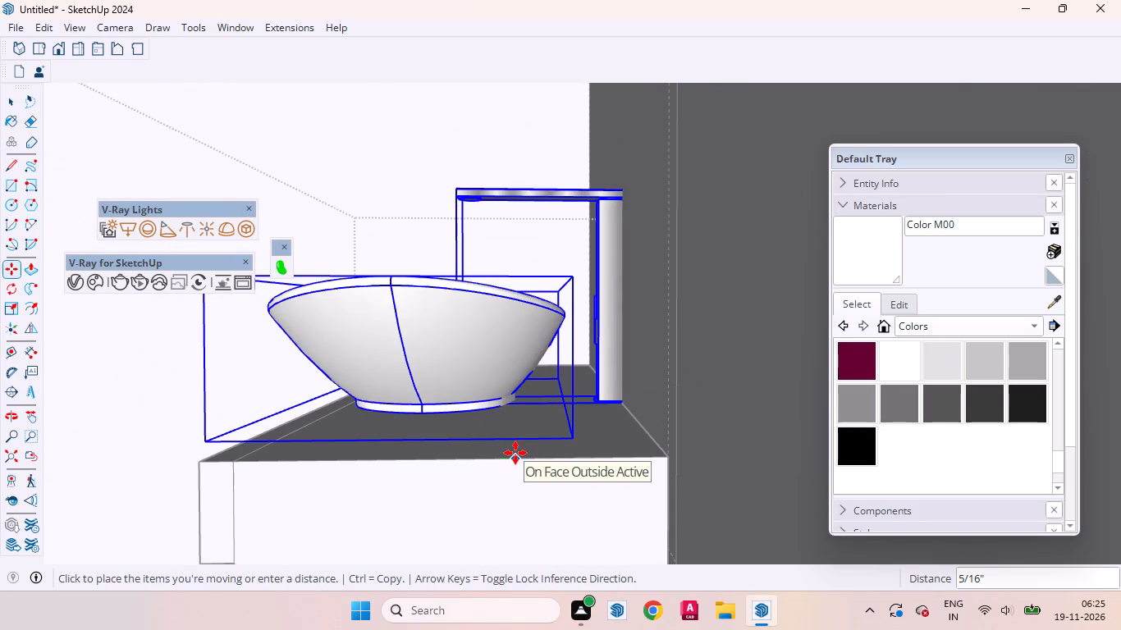
click(510, 452)
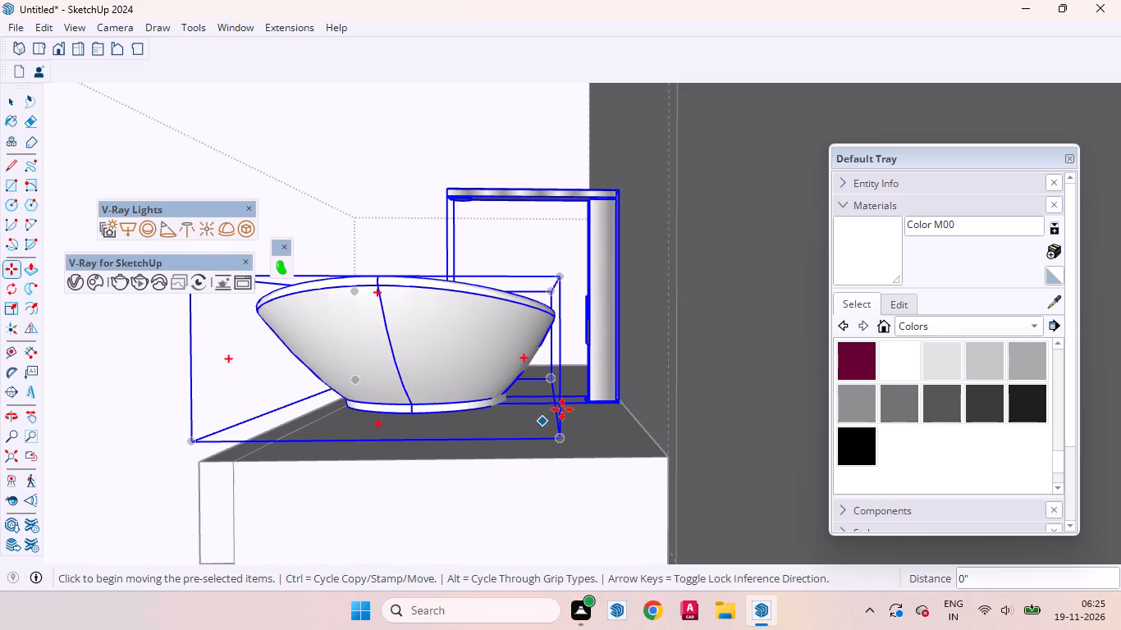
scroll(653, 390, up, 11)
middle_drag(611, 431, 589, 419)
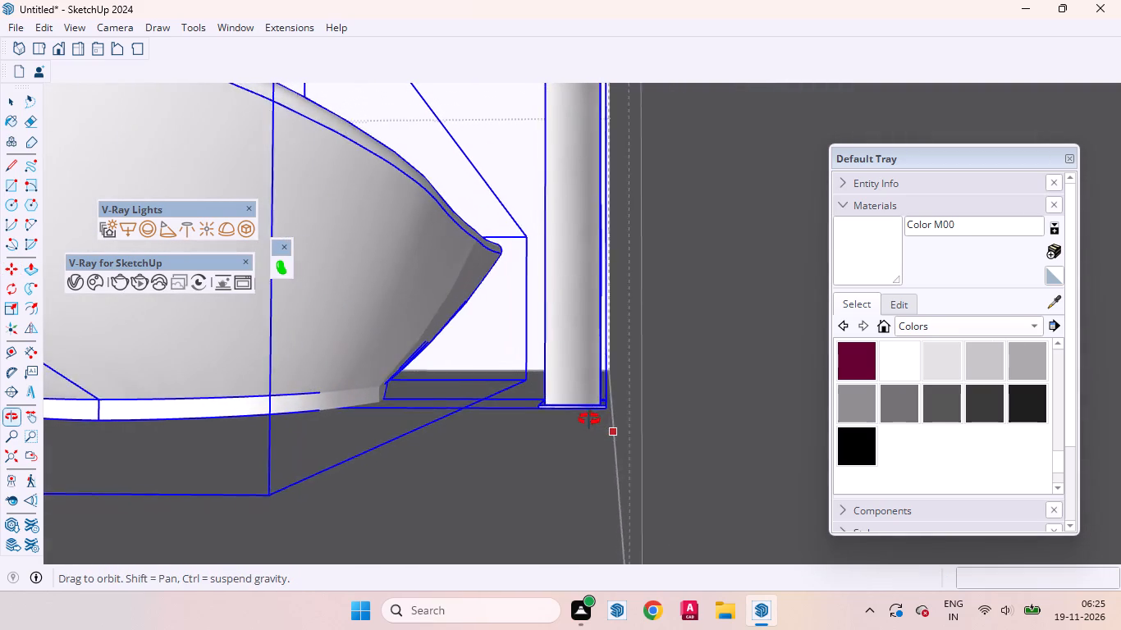
middle_drag(589, 419, 593, 423)
click(515, 471)
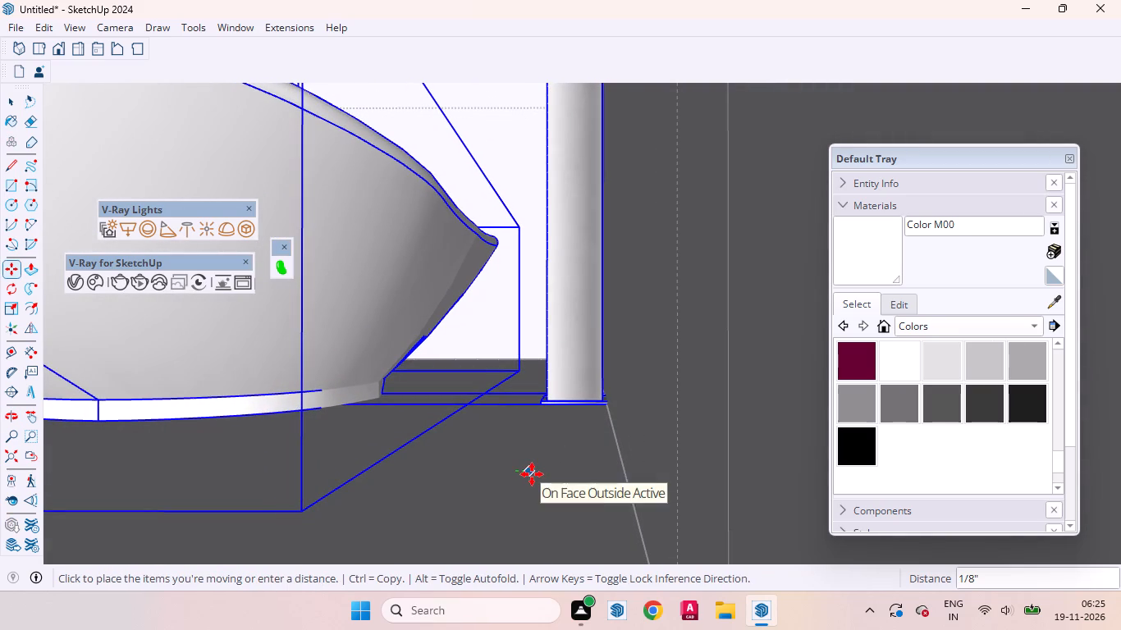
click(532, 474)
click(556, 436)
key(space)
Move the basin and tap about 4 3/8 in along the louvred box unit toward the side wall, and leave the group.
middle_drag(521, 434, 810, 438)
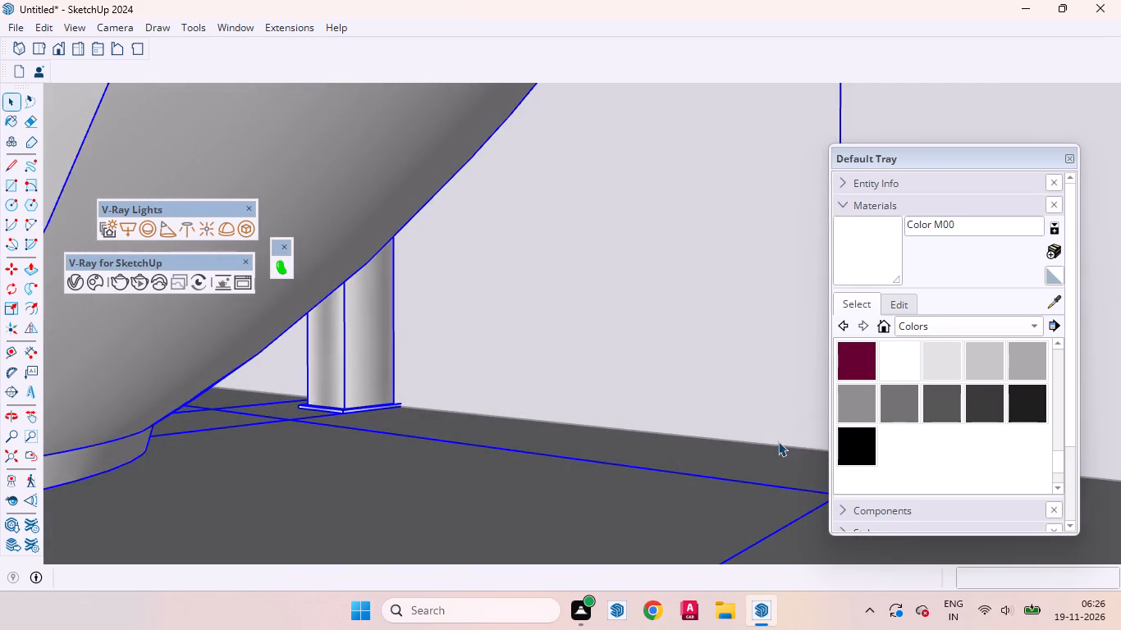
scroll(590, 438, down, 12)
scroll(652, 476, up, 1)
scroll(652, 463, down, 1)
scroll(652, 463, up, 1)
scroll(652, 463, down, 3)
middle_drag(566, 458, 759, 498)
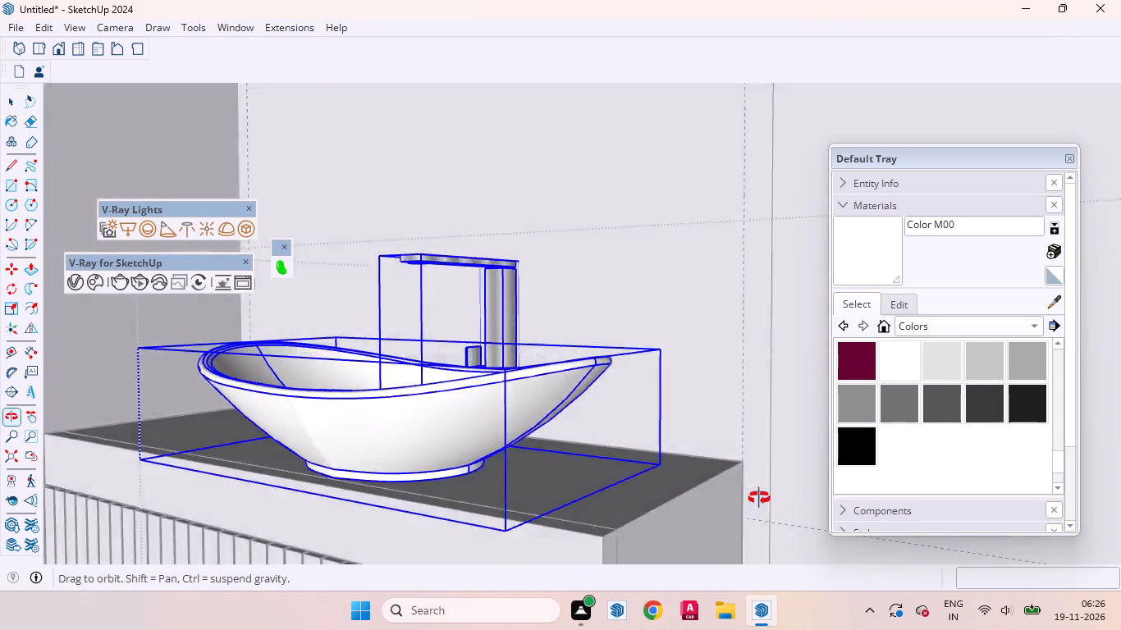
middle_drag(759, 498, 852, 495)
scroll(606, 370, down, 17)
scroll(410, 420, up, 2)
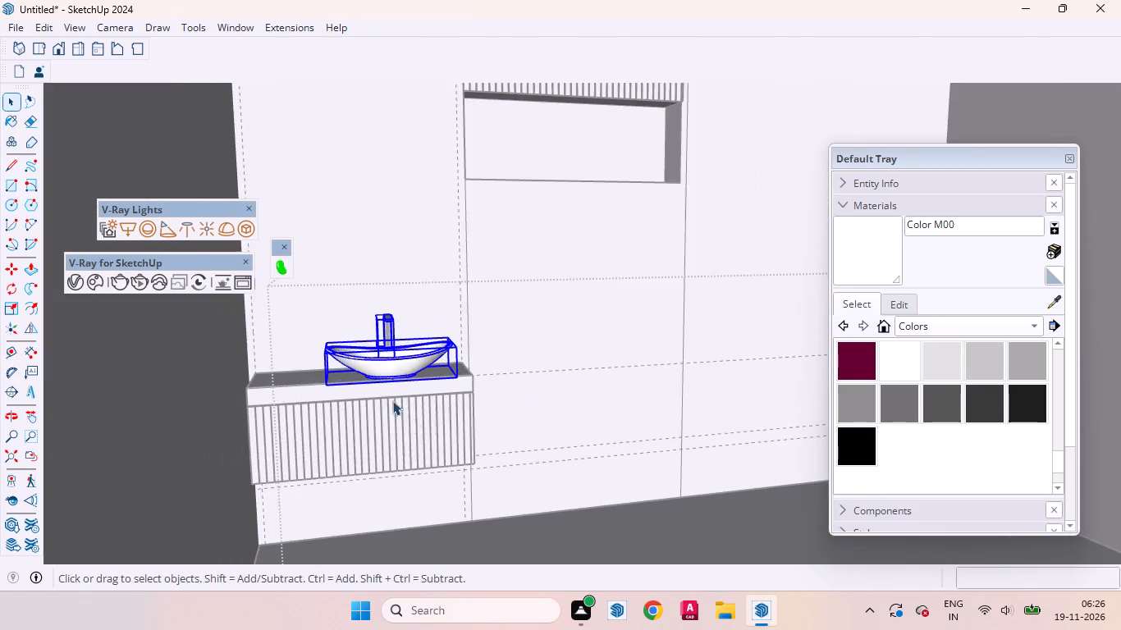
scroll(379, 369, down, 9)
middle_drag(414, 458, 405, 525)
scroll(392, 486, up, 5)
scroll(420, 278, down, 4)
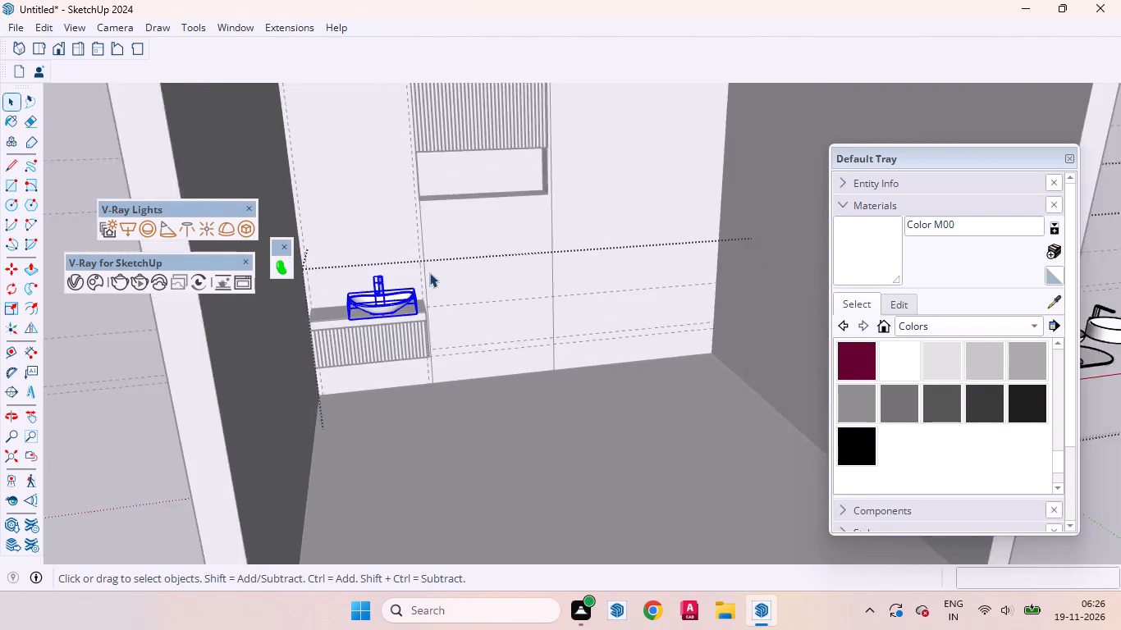
scroll(451, 399, up, 1)
key(m)
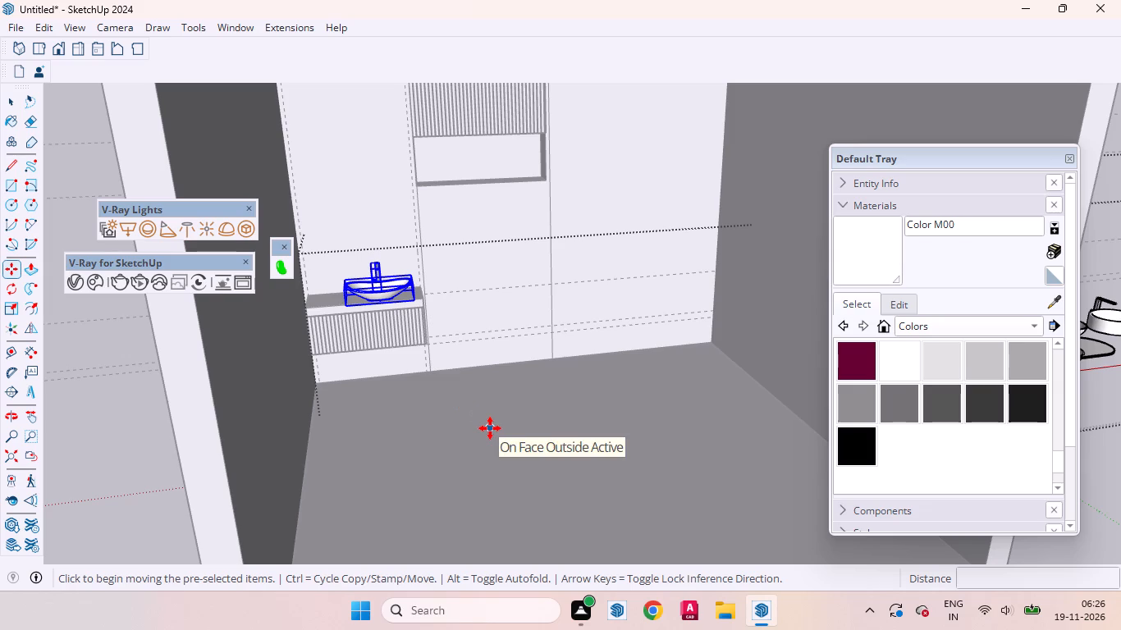
click(490, 428)
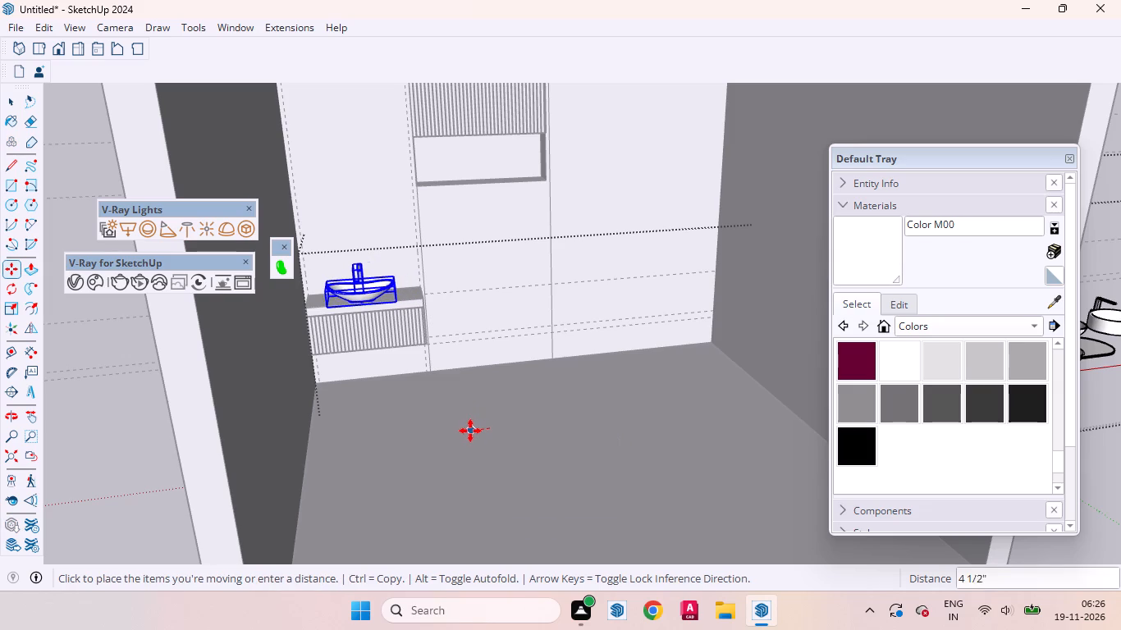
click(471, 432)
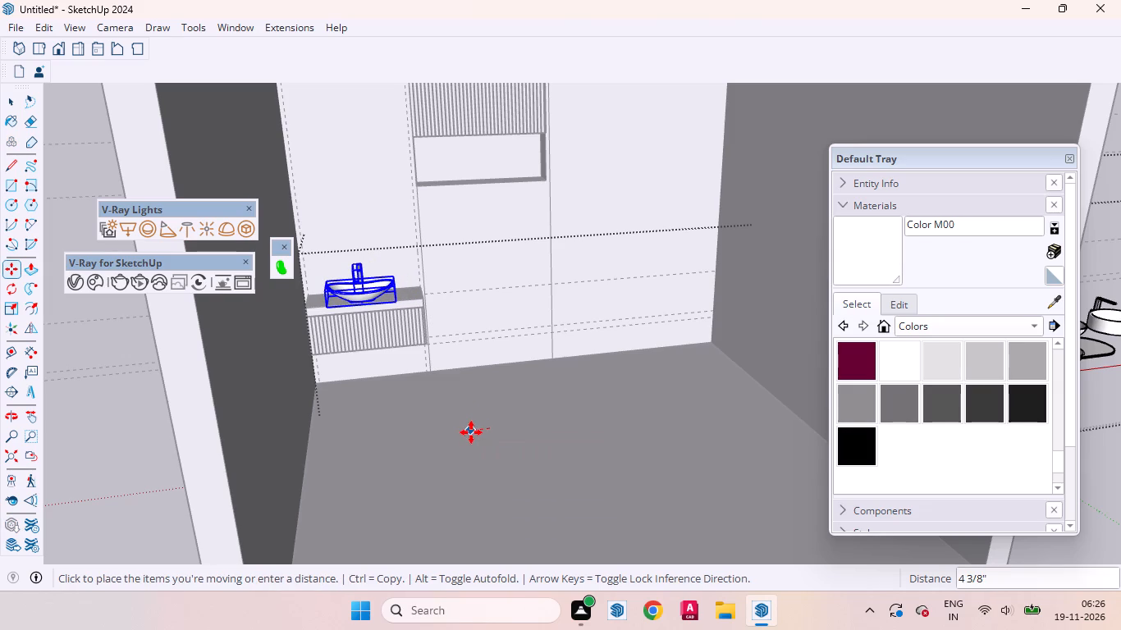
key(space)
scroll(453, 398, down, 13)
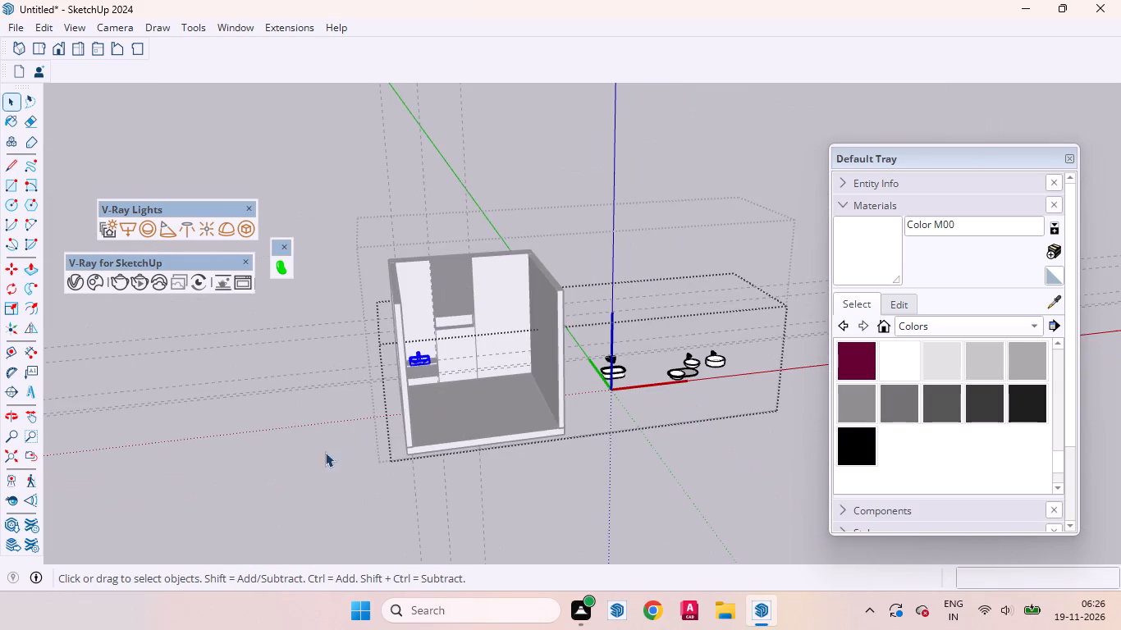
click(274, 459)
click(293, 435)
click(306, 414)
Examine the placement of the basin and tap on the louvred box unit from the front and from above.
scroll(409, 348, up, 8)
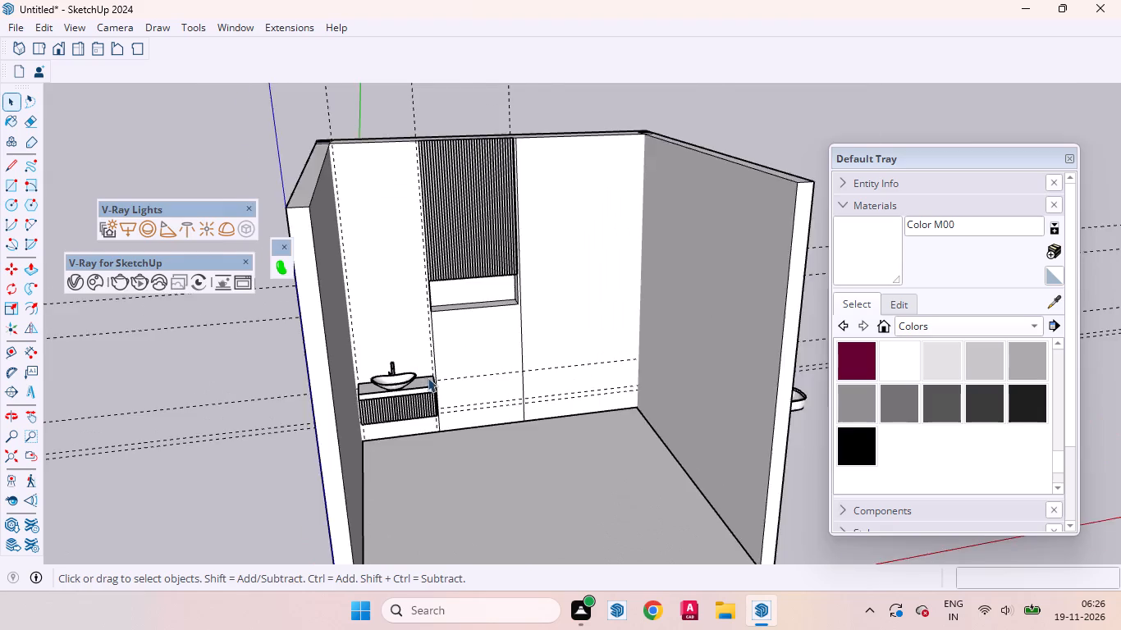
scroll(428, 377, up, 5)
middle_drag(421, 422, 375, 338)
scroll(340, 326, up, 9)
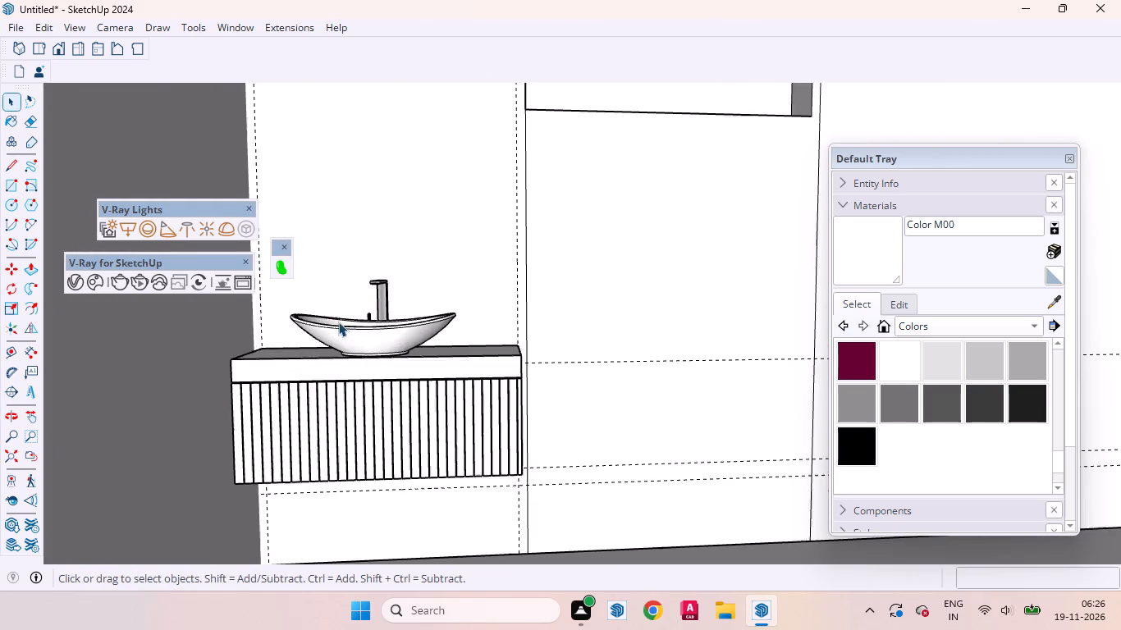
scroll(338, 322, up, 14)
middle_drag(456, 377, 462, 628)
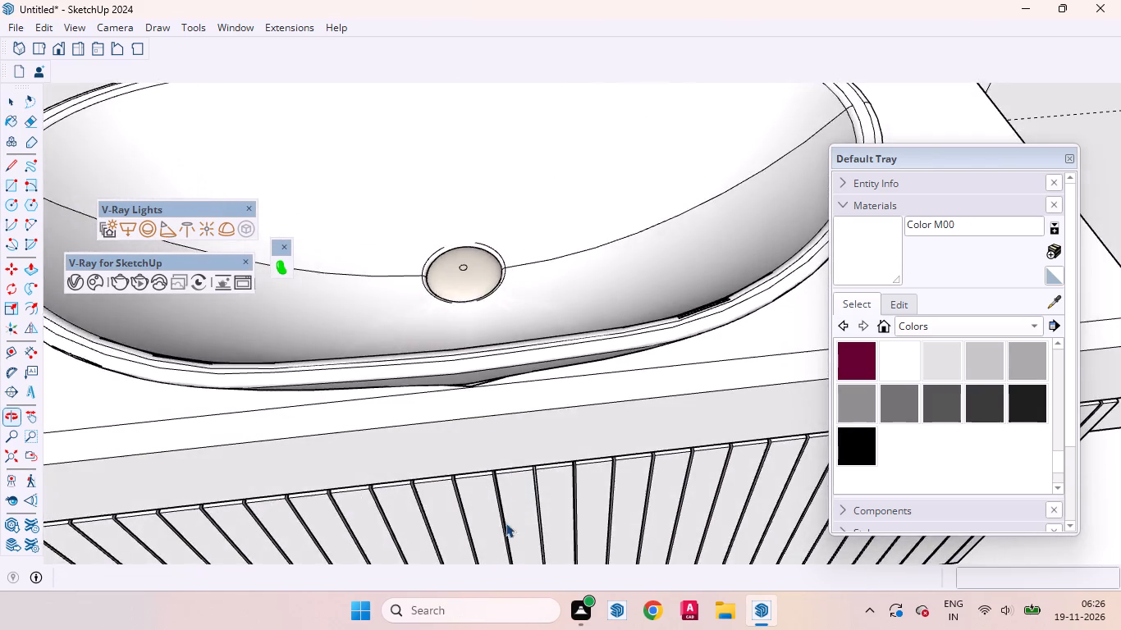
scroll(512, 453, down, 9)
scroll(358, 375, up, 2)
middle_drag(426, 408, 396, 166)
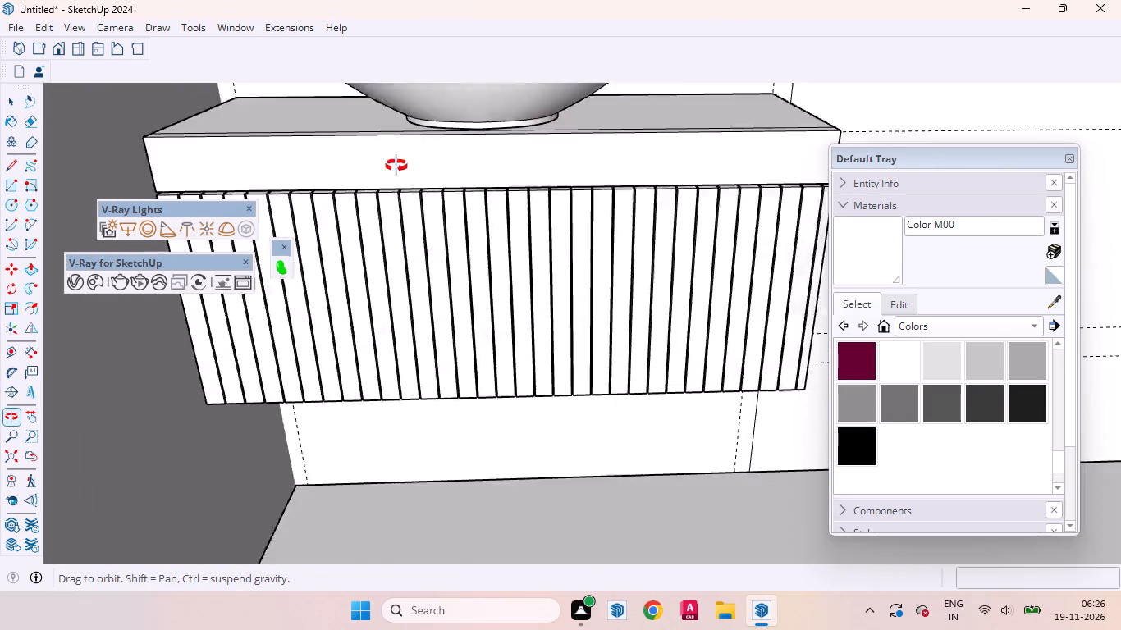
middle_drag(396, 166, 397, 146)
scroll(469, 340, down, 19)
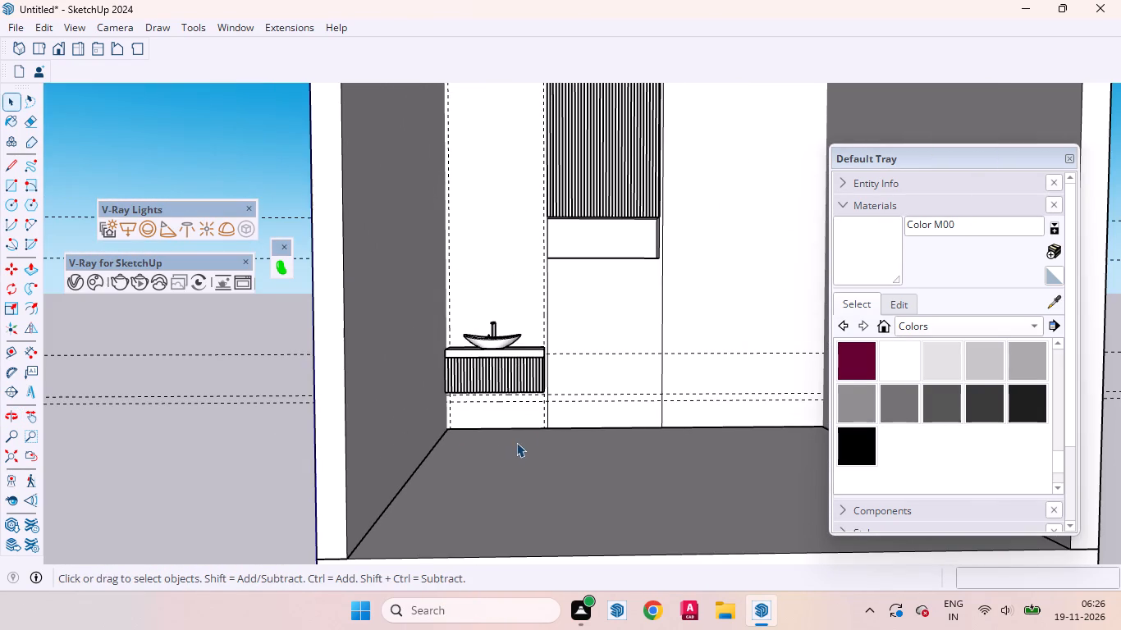
scroll(520, 384, up, 4)
middle_drag(520, 384, 522, 385)
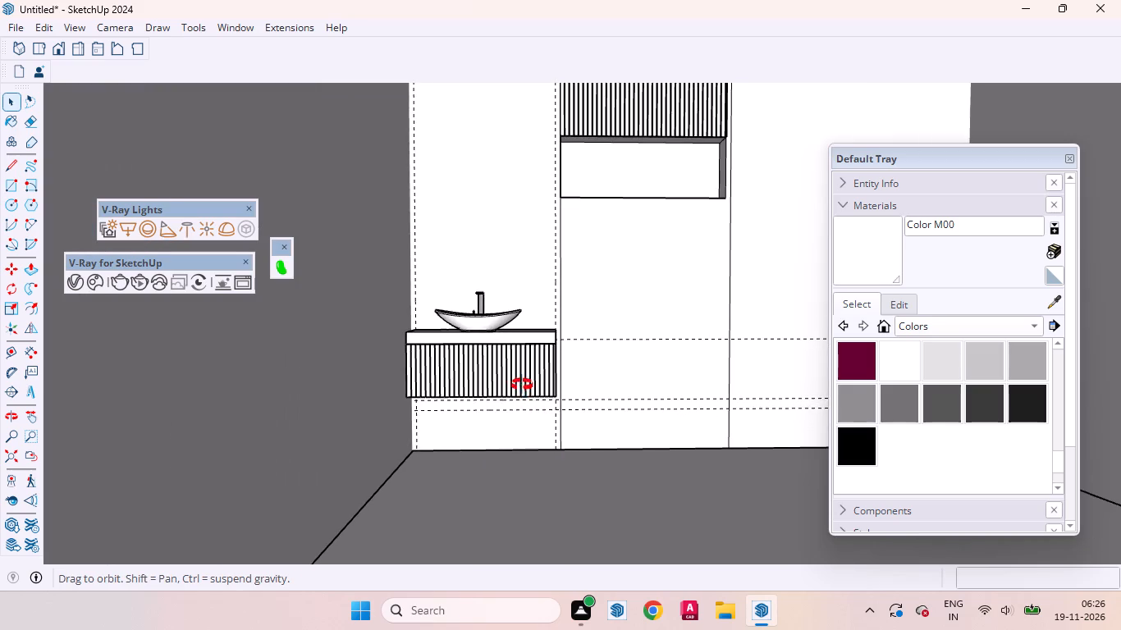
middle_drag(522, 385, 530, 531)
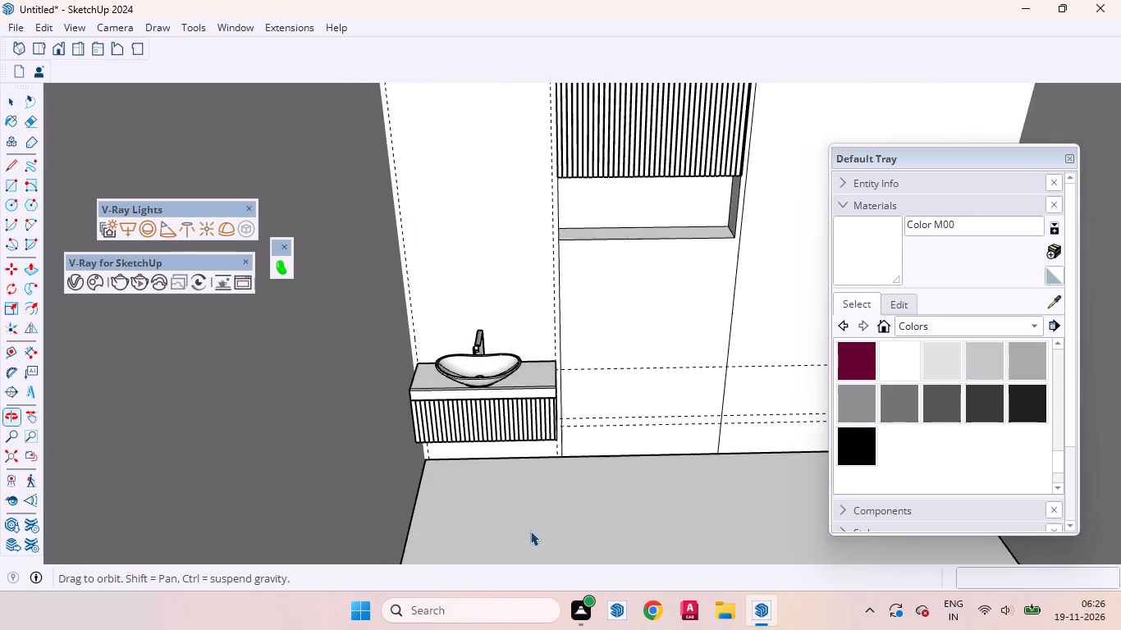
middle_drag(530, 531, 521, 540)
Open the nested basin group, paint the whole boat-shaped basin with the white Color M00 material, and leave the group.
scroll(464, 339, up, 7)
click(510, 400)
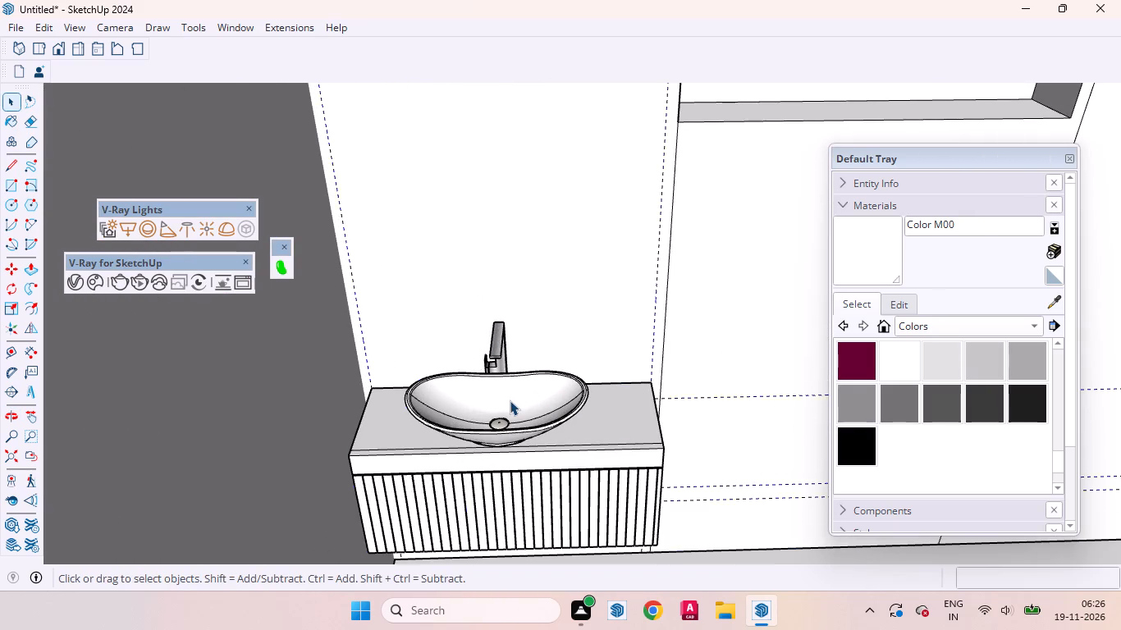
double_click(503, 399)
click(506, 391)
double_click(501, 388)
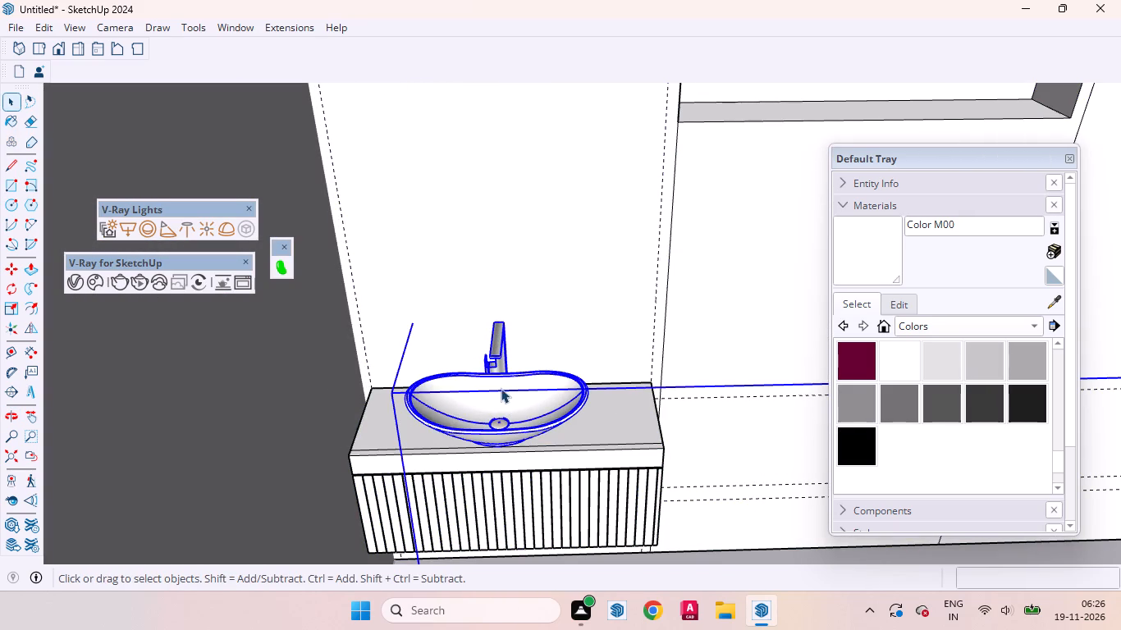
click(520, 390)
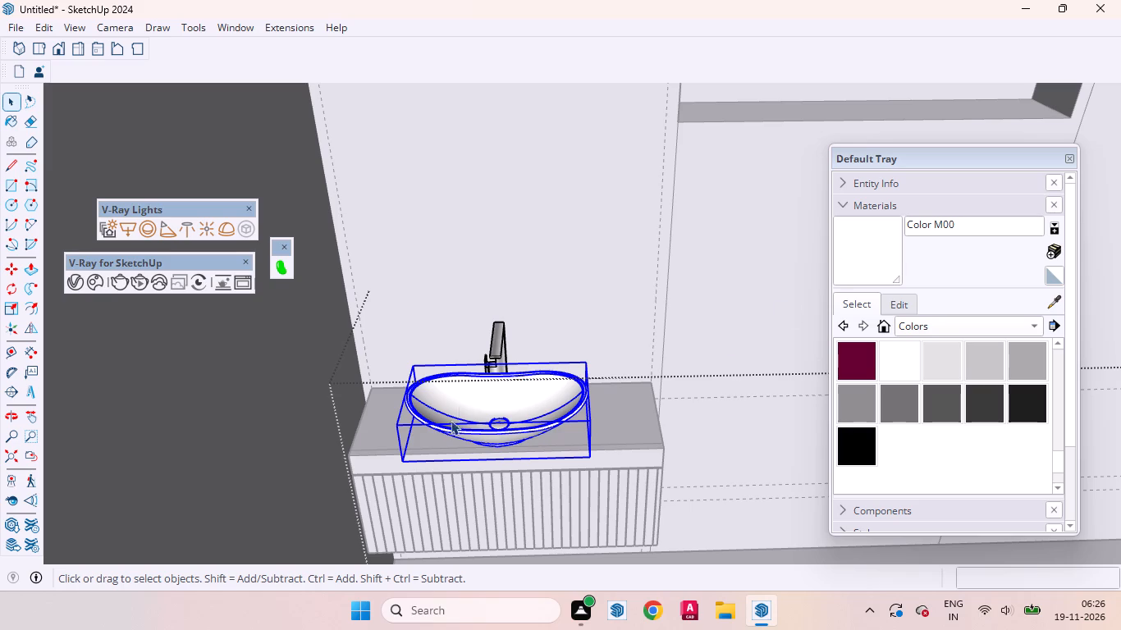
triple_click(483, 388)
triple_click(484, 390)
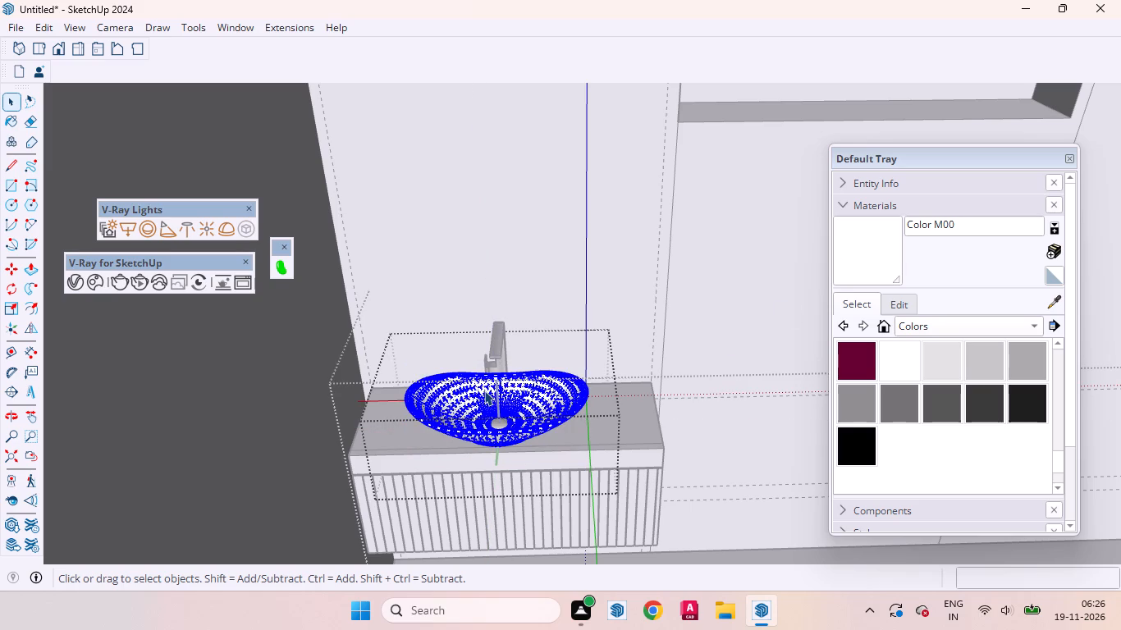
click(867, 257)
scroll(433, 459, up, 13)
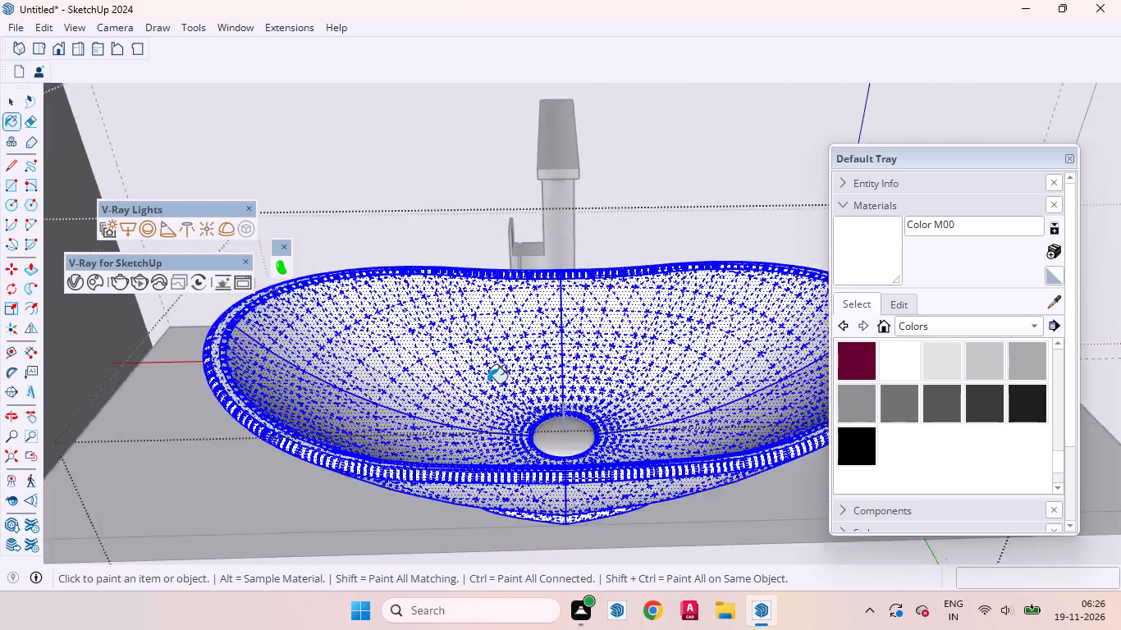
scroll(487, 383, up, 3)
triple_click(411, 388)
click(410, 388)
double_click(470, 394)
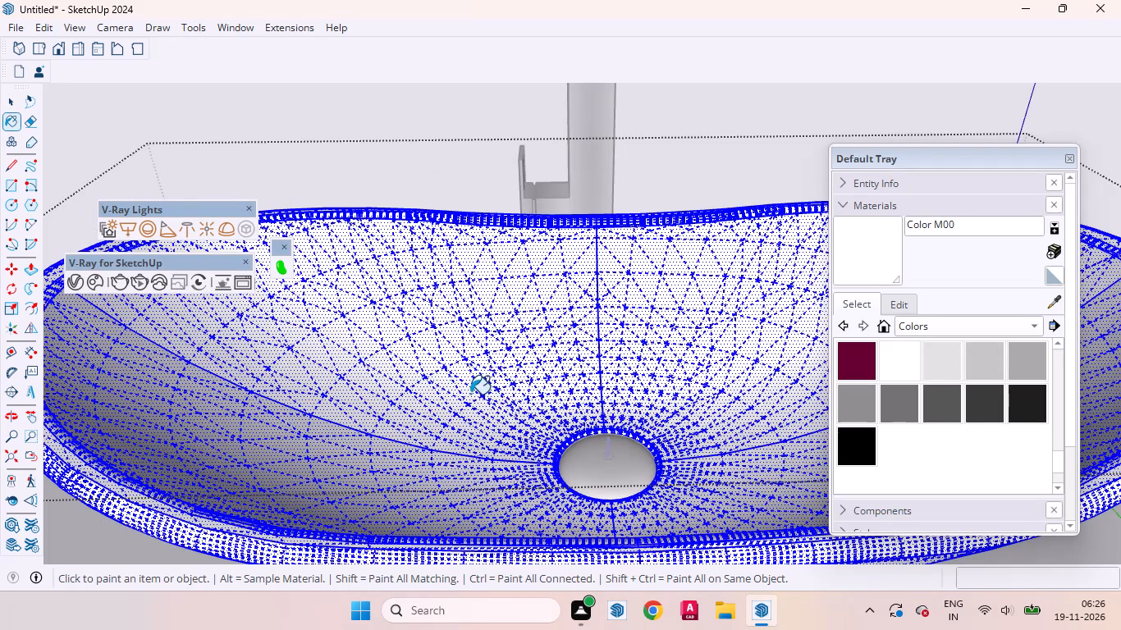
key(space)
scroll(483, 390, down, 19)
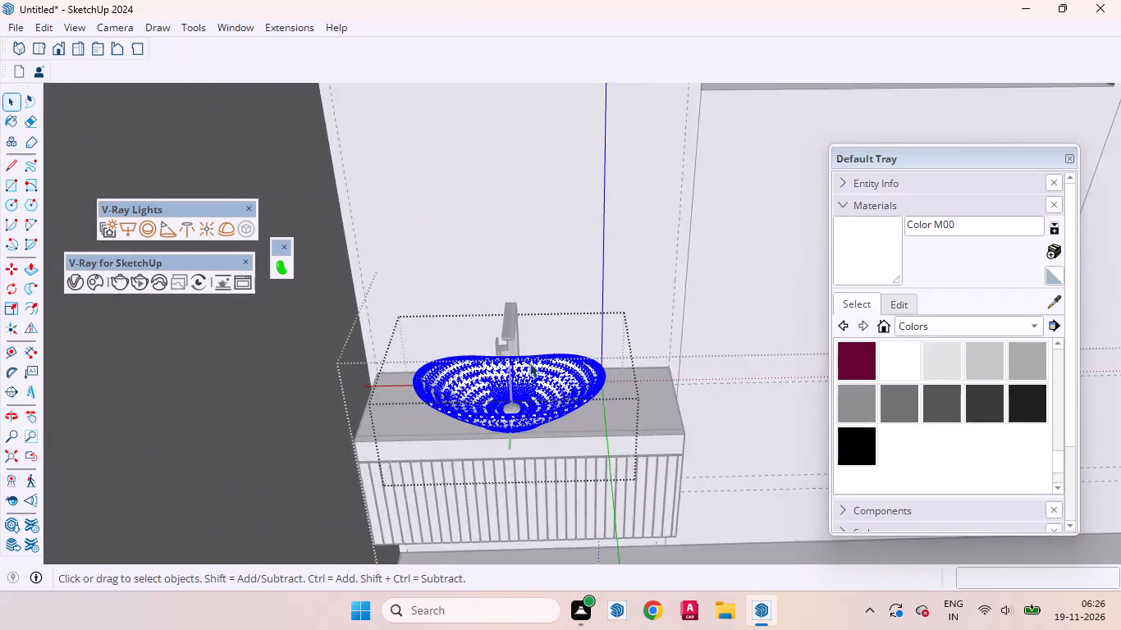
scroll(529, 363, down, 20)
triple_click(328, 479)
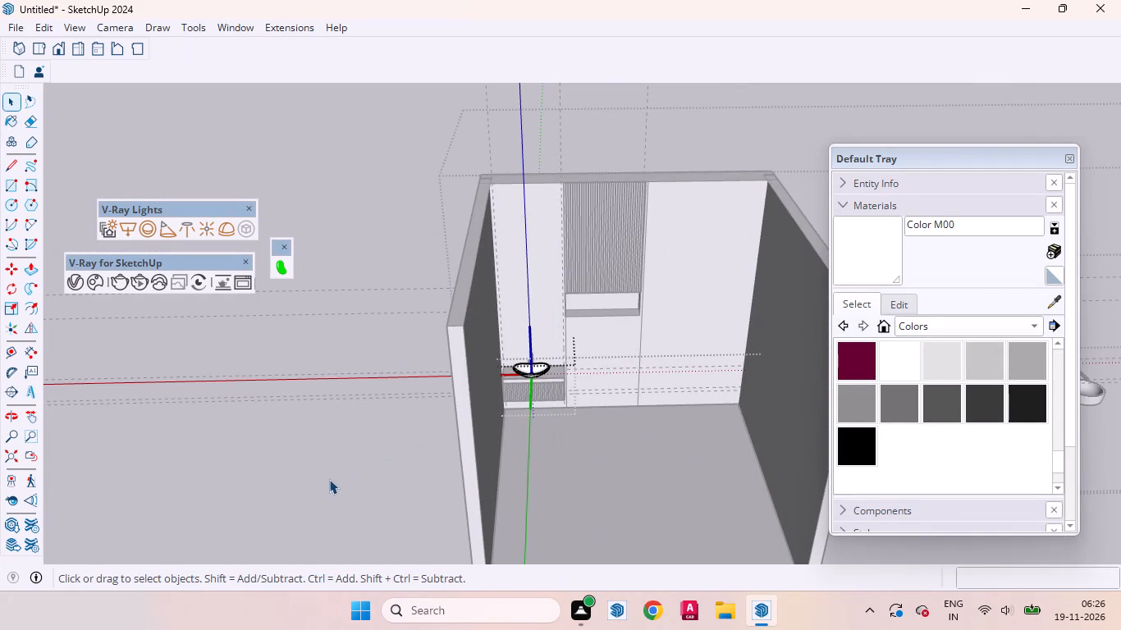
click(329, 479)
drag(329, 479, 341, 475)
click(350, 471)
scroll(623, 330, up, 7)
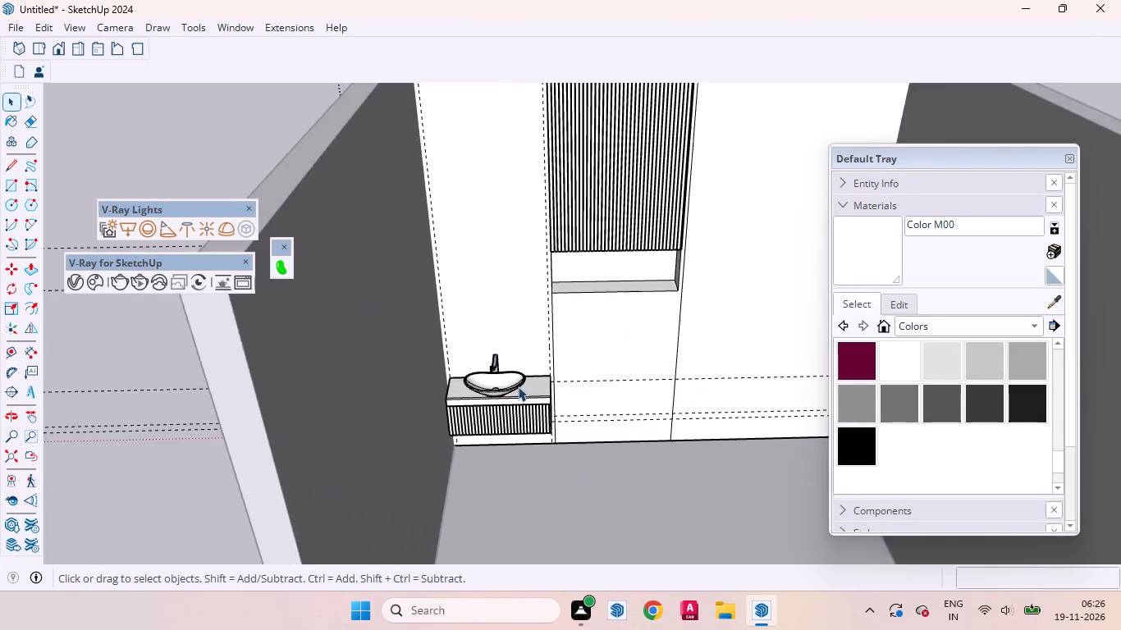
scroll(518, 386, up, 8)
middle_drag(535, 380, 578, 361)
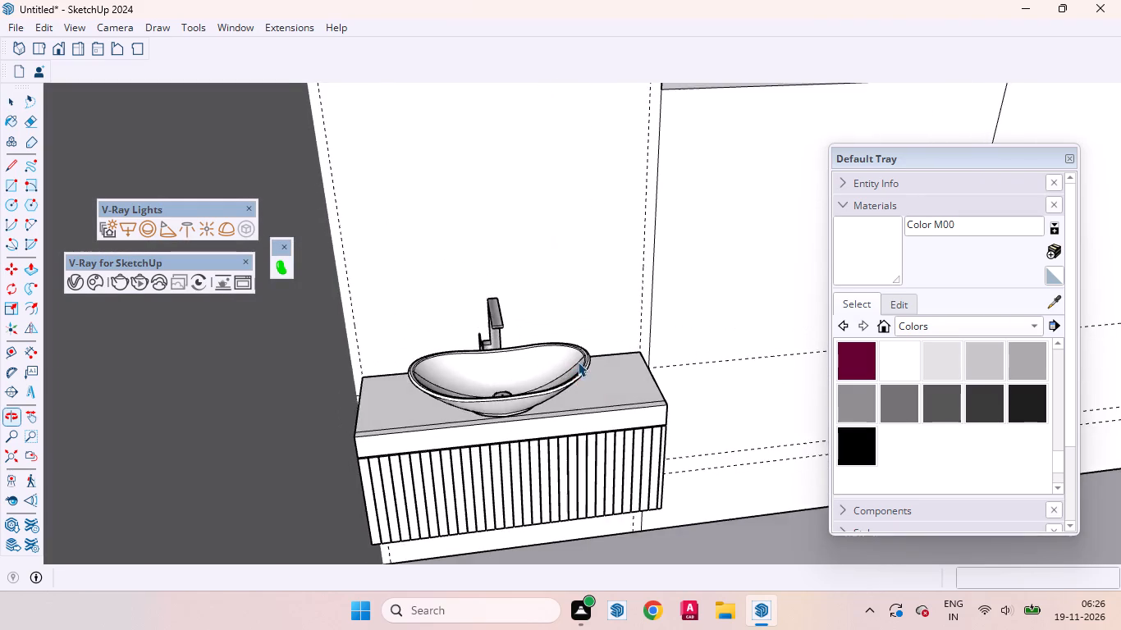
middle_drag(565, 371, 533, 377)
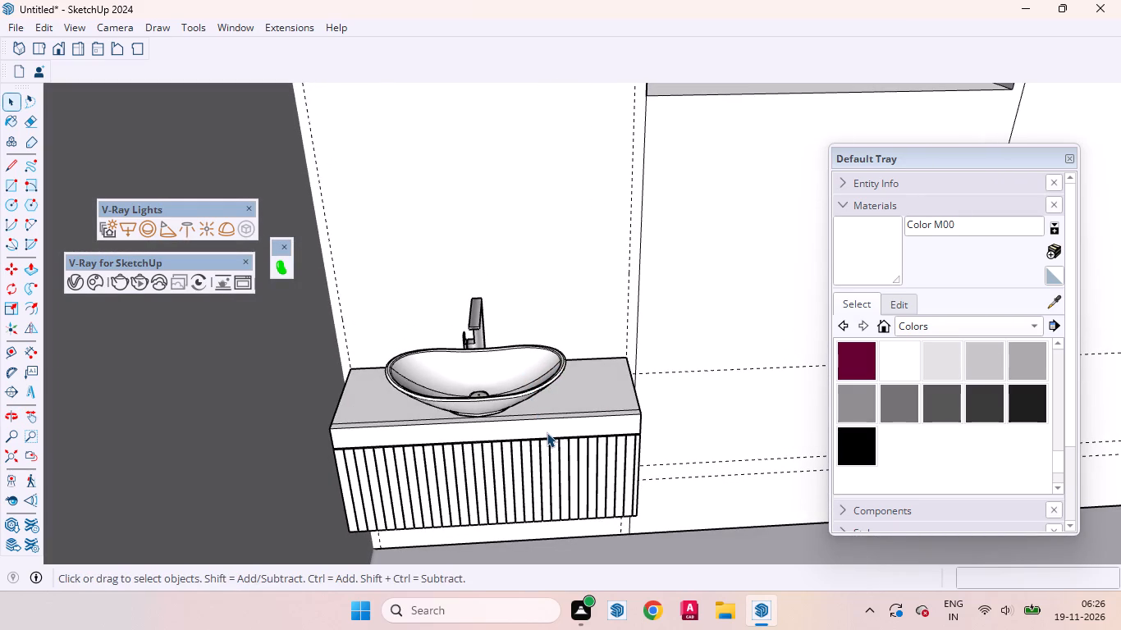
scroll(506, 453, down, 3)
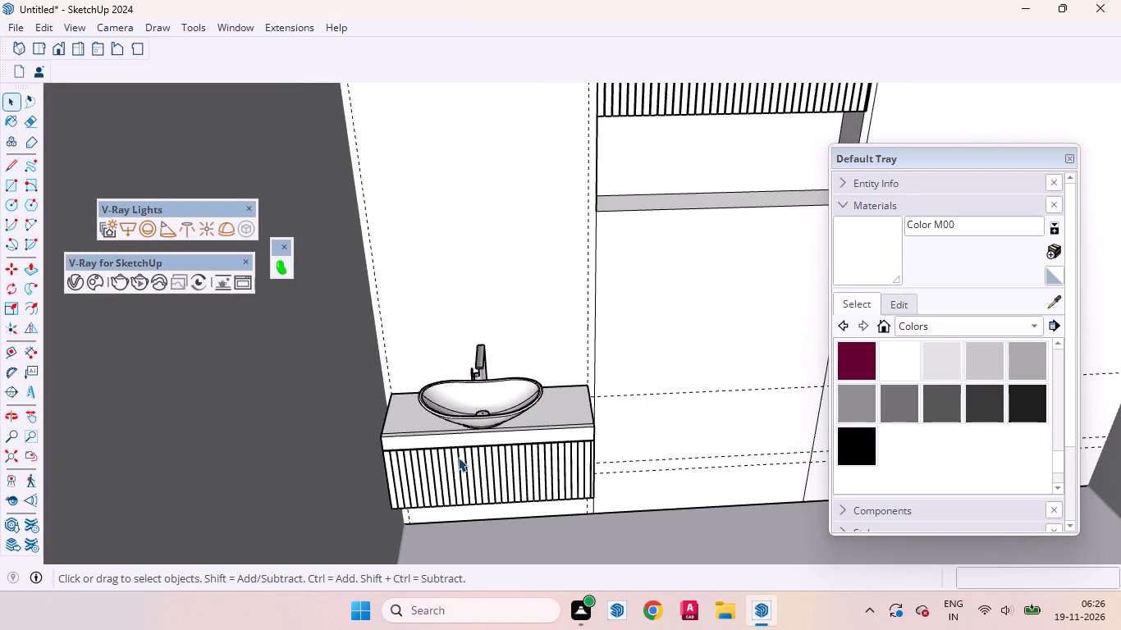
Place a horizontal guide on the back wall 9 in above the top of the louvred box unit.
scroll(458, 457, down, 8)
middle_drag(469, 435, 465, 299)
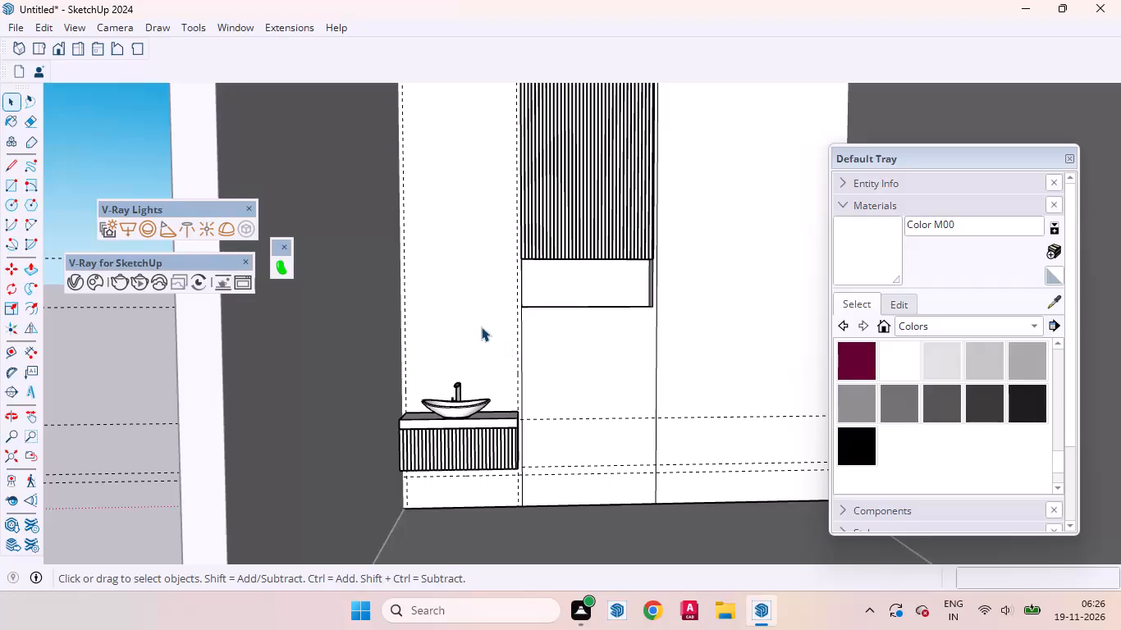
click(481, 326)
click(478, 326)
click(570, 349)
click(703, 330)
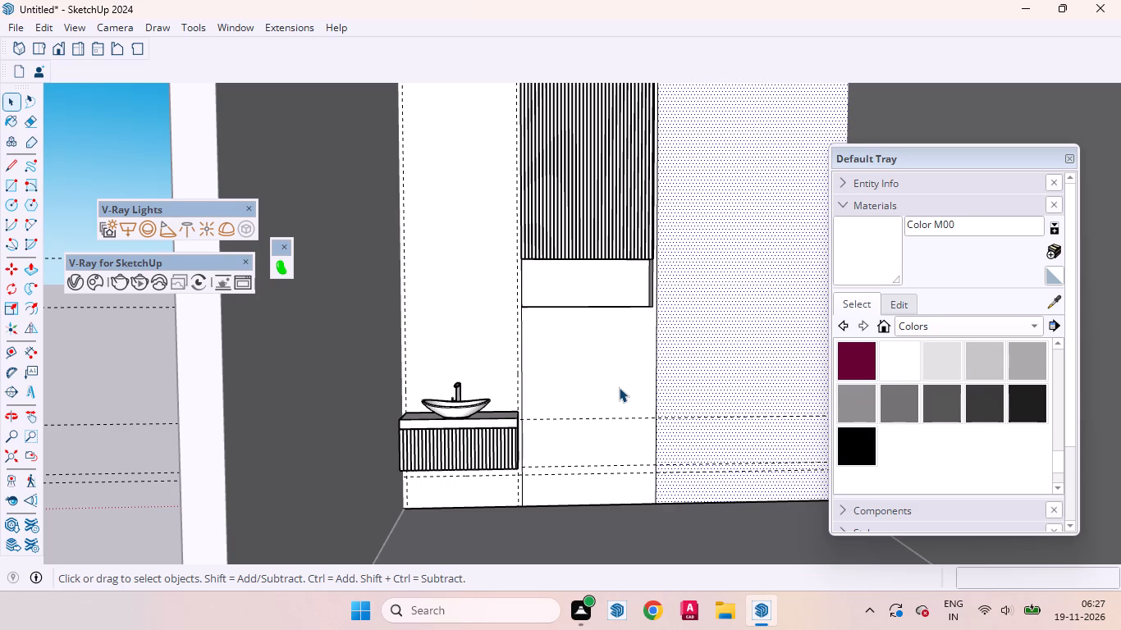
scroll(420, 445, up, 3)
middle_drag(519, 380, 406, 414)
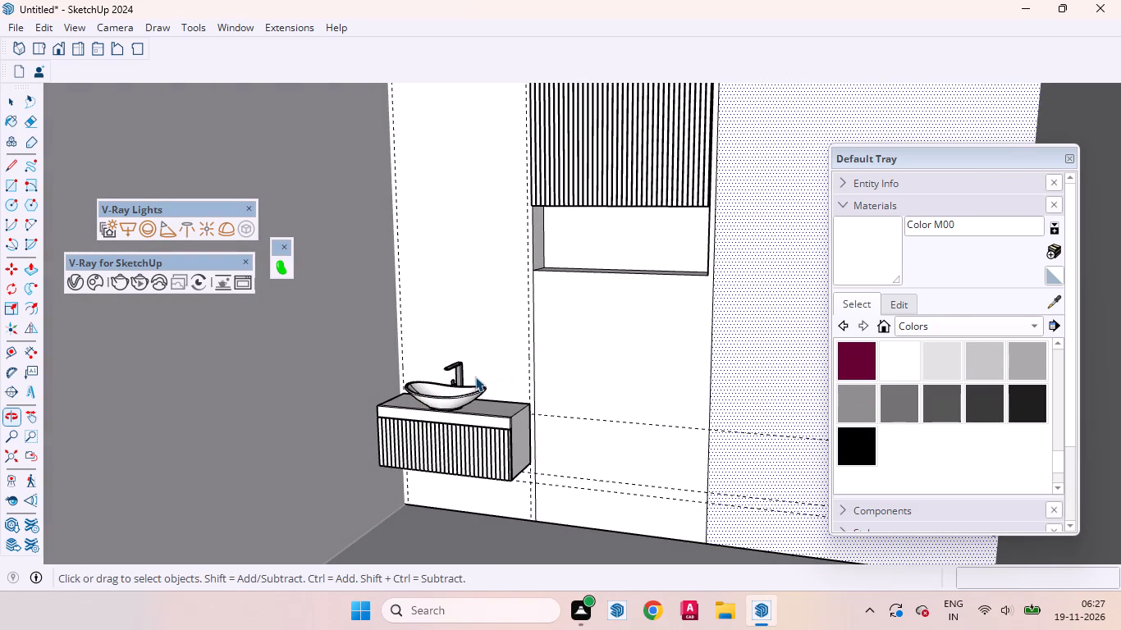
key(t)
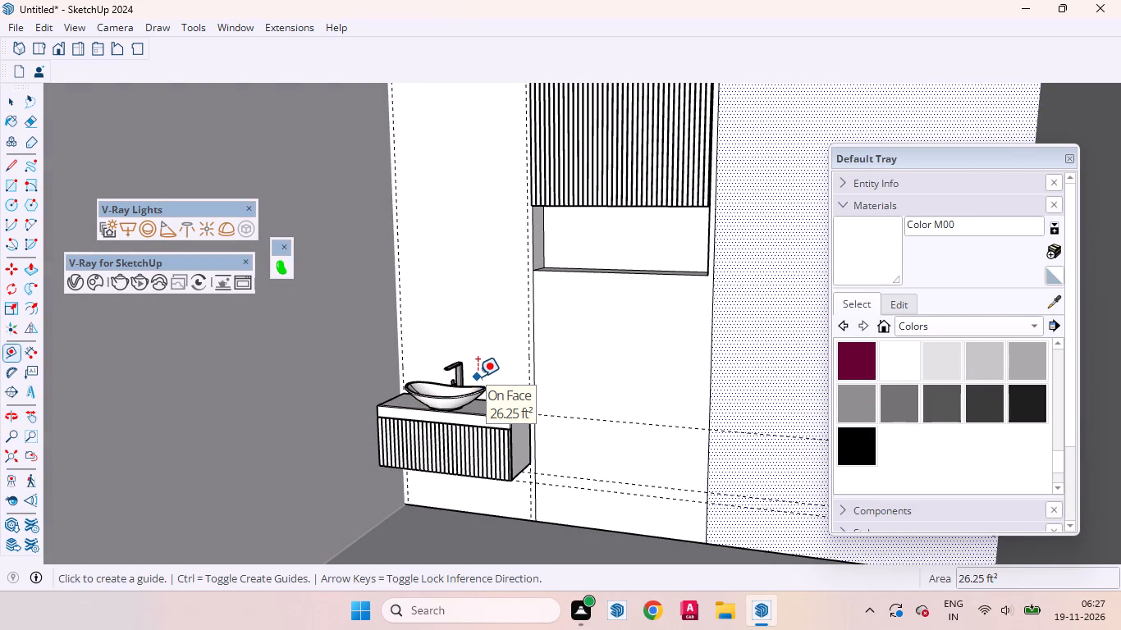
click(503, 399)
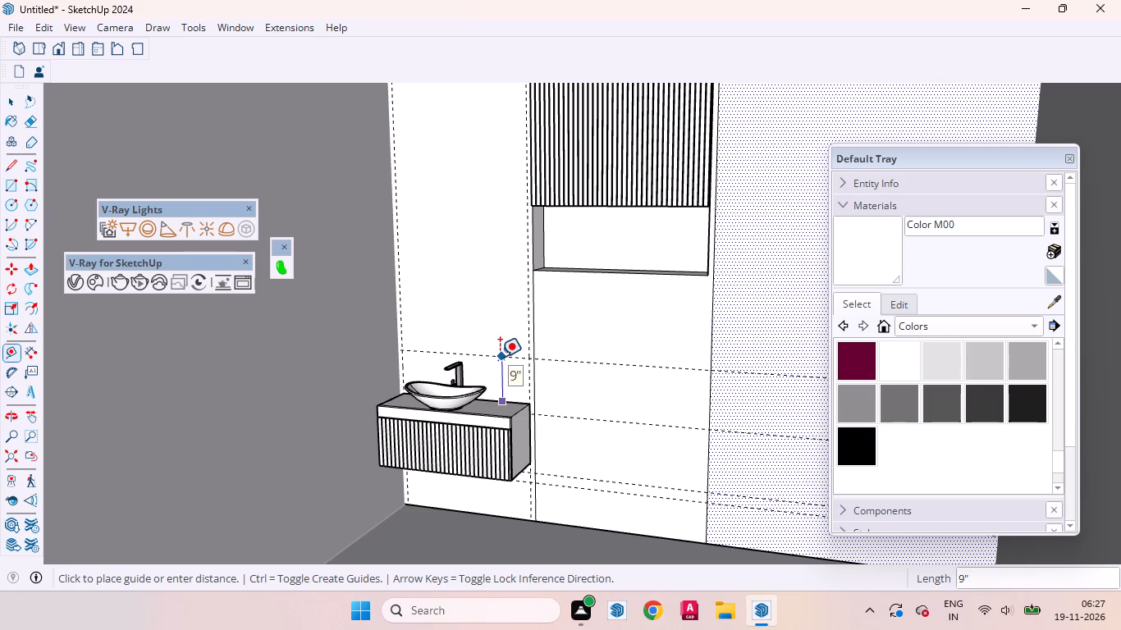
middle_drag(501, 379, 538, 399)
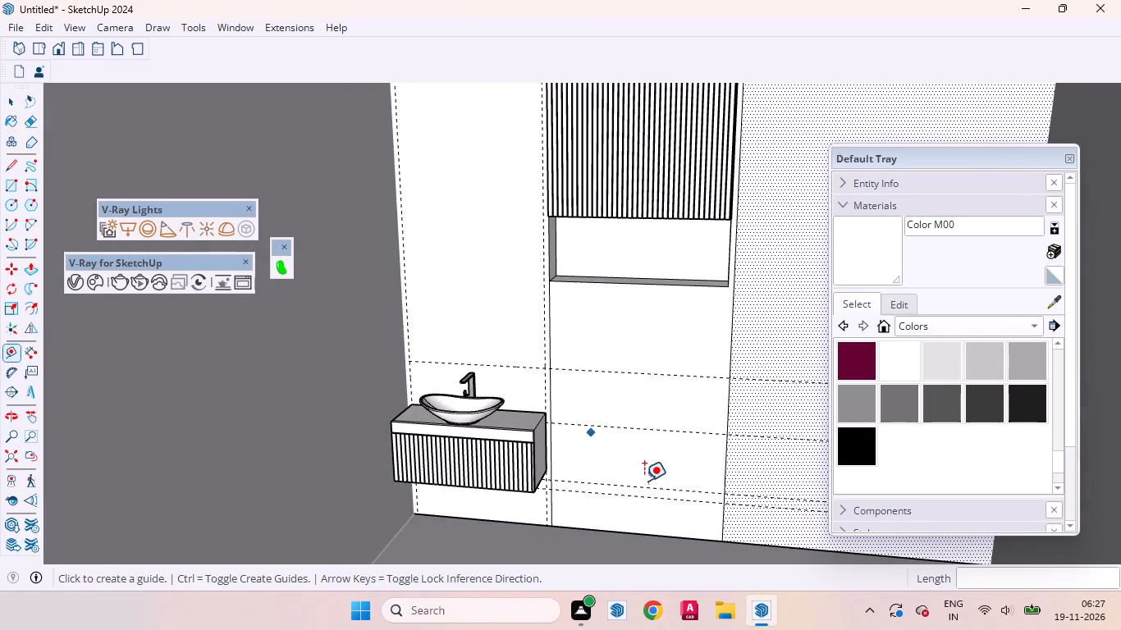
Place a second horizontal guide on the back wall, 5' 5 7/8" above the guide over the basin.
scroll(638, 520, down, 6)
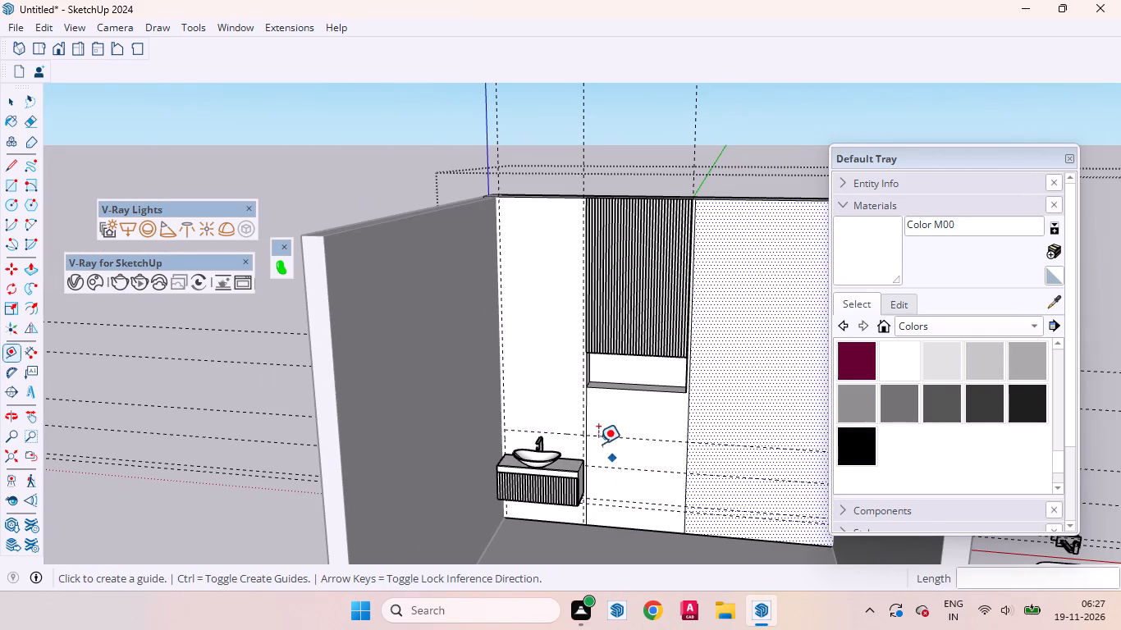
click(565, 431)
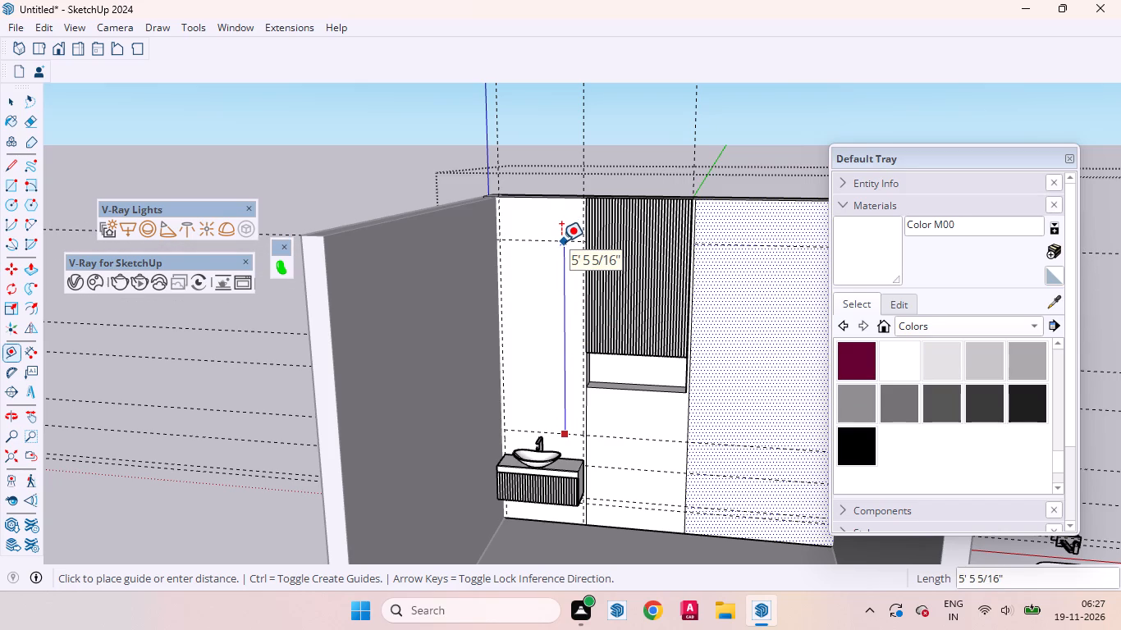
click(561, 240)
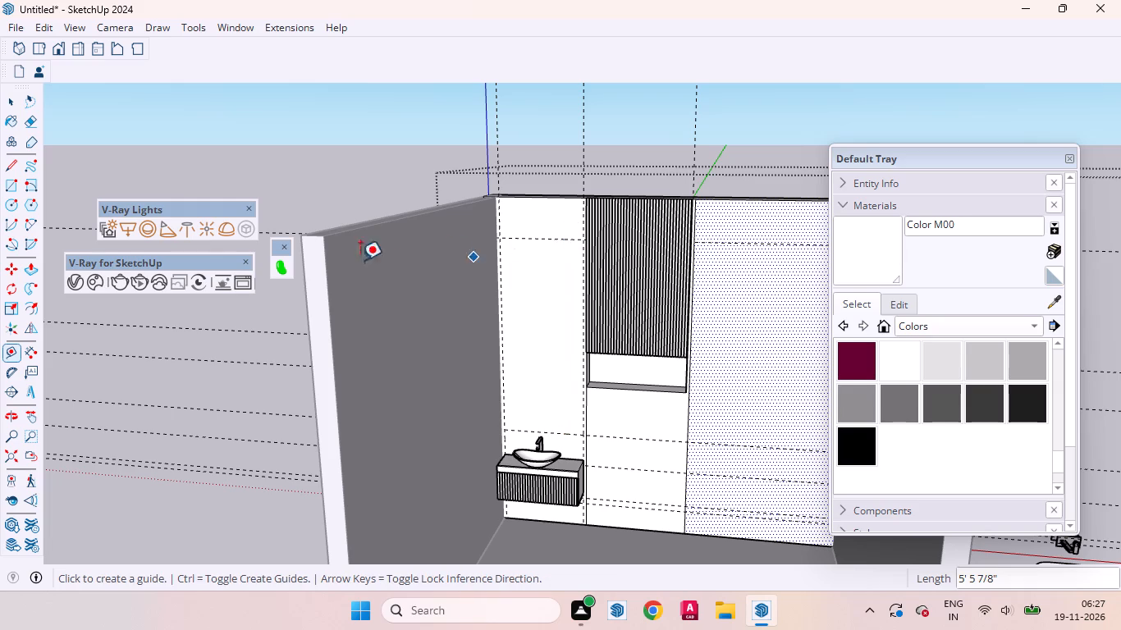
Draw a 2' 3 1/2" by 5' 5 7/8" rectangle between the guides on the back-wall strip above the basin.
click(15, 100)
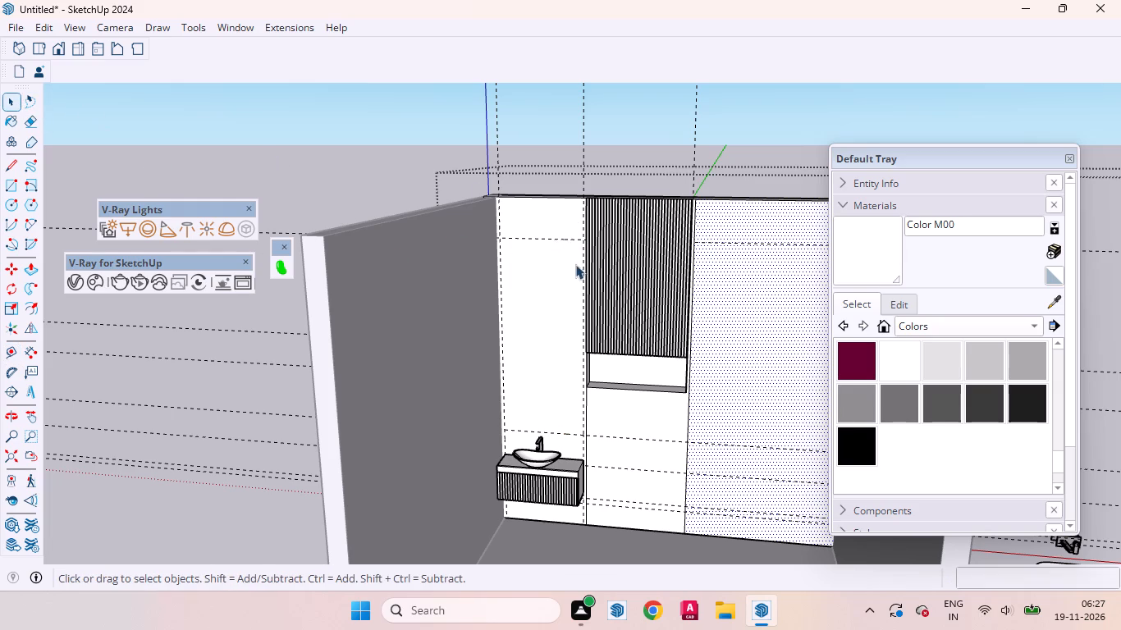
click(553, 312)
scroll(537, 417, up, 4)
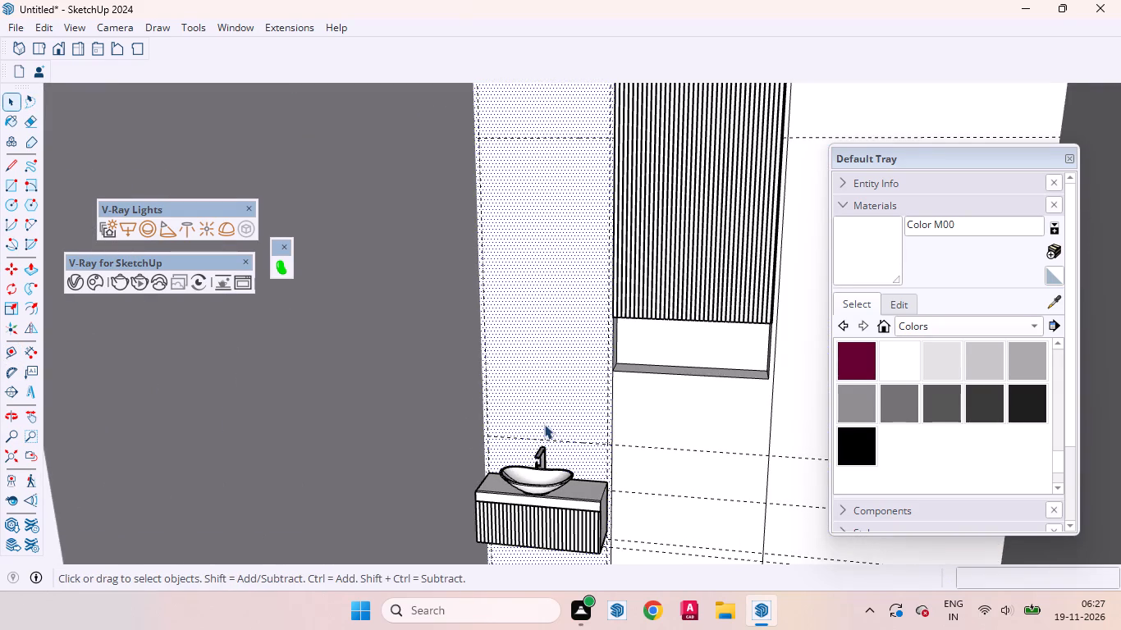
middle_drag(551, 427, 580, 409)
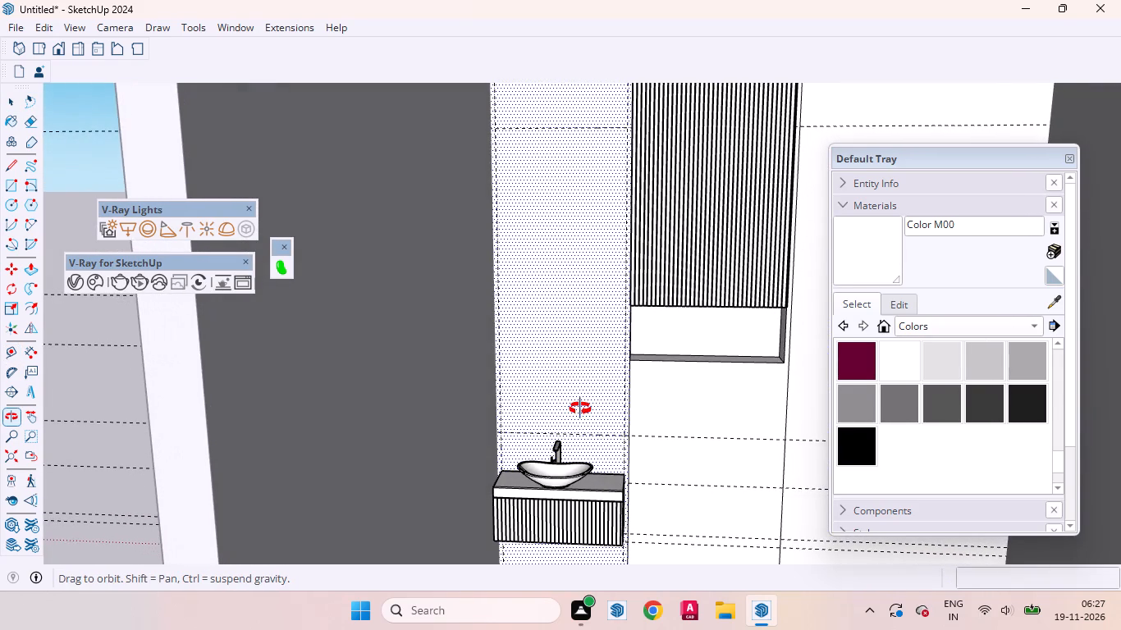
middle_drag(580, 409, 575, 407)
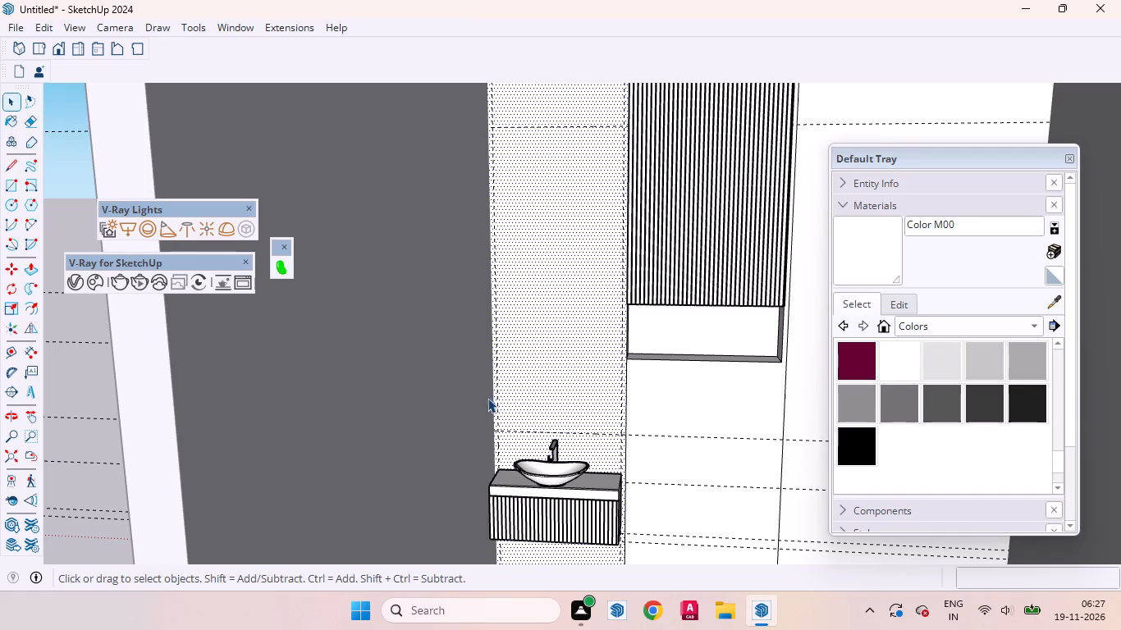
scroll(464, 483, up, 2)
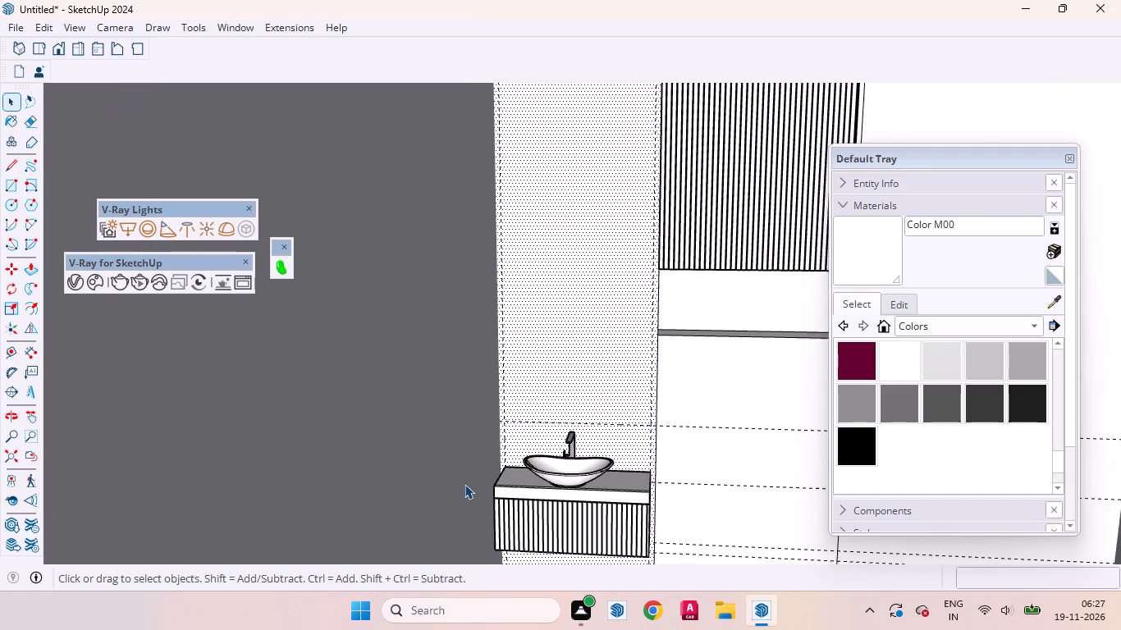
scroll(464, 484, up, 6)
scroll(499, 484, down, 15)
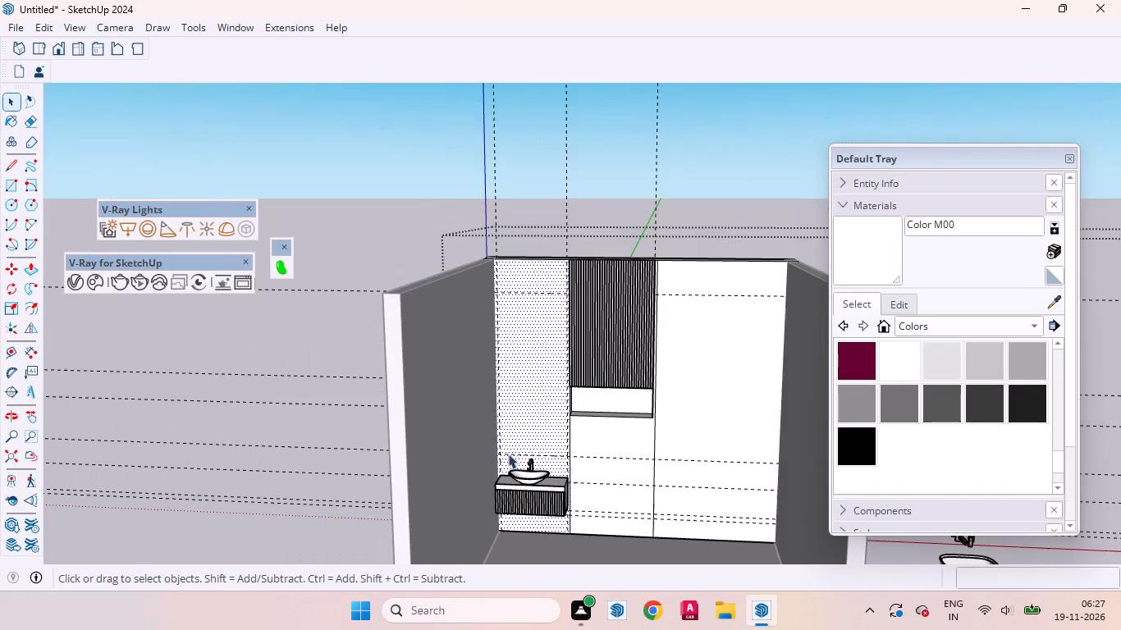
key(r)
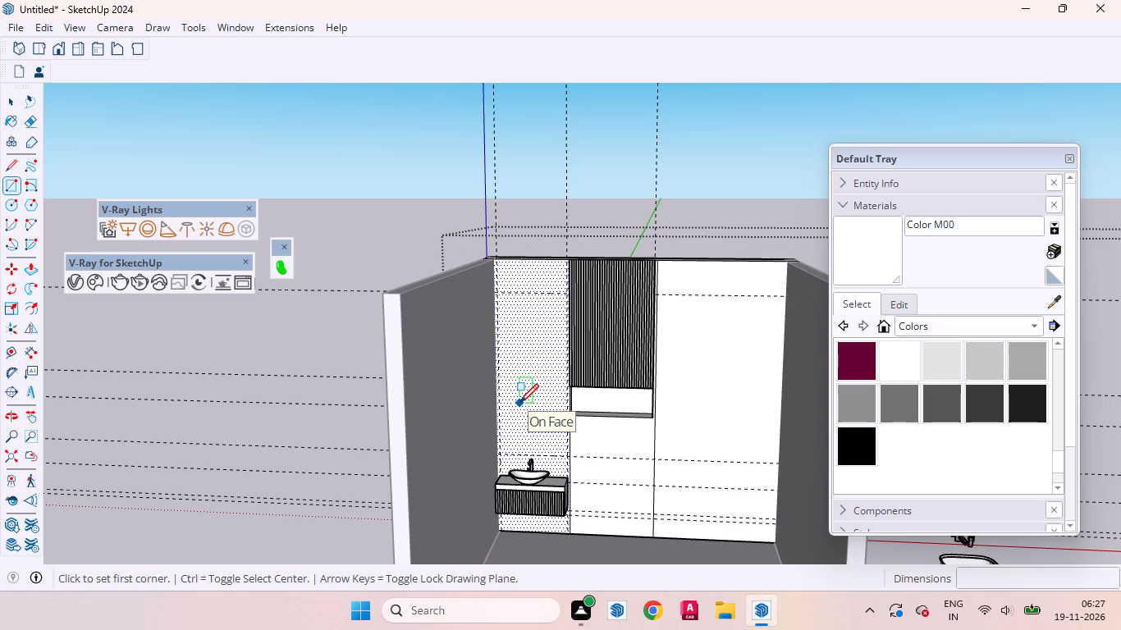
click(564, 457)
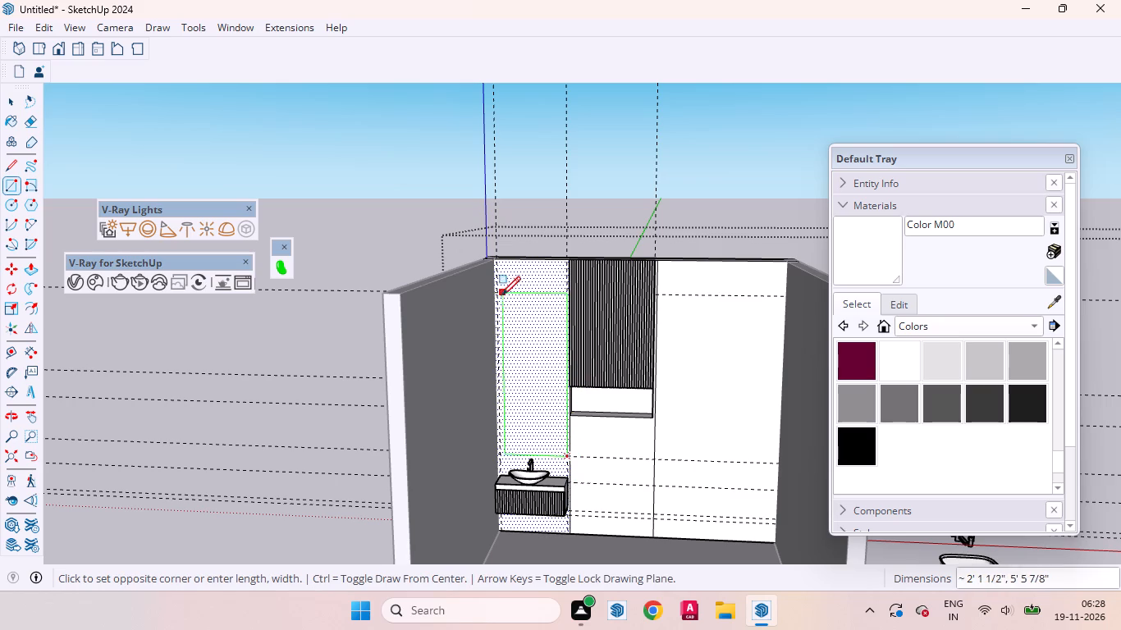
click(500, 294)
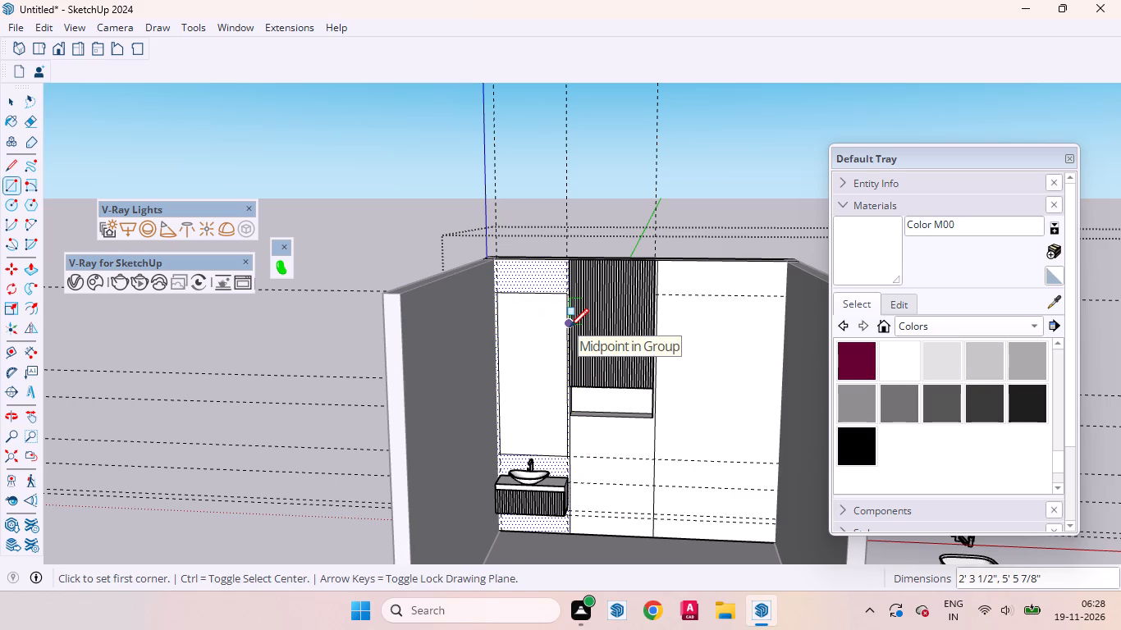
key(space)
Push/Pull the rectangle above the basin 18 mm outward from the back wall into a flat panel.
scroll(506, 363, up, 1)
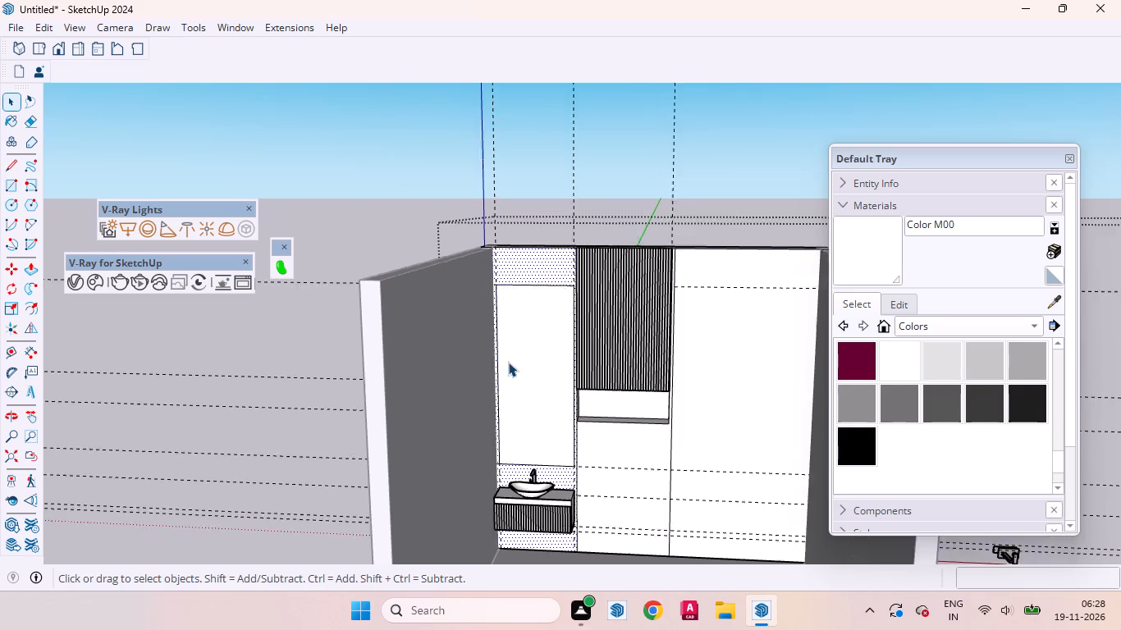
scroll(508, 362, up, 5)
click(553, 321)
middle_drag(590, 296, 451, 573)
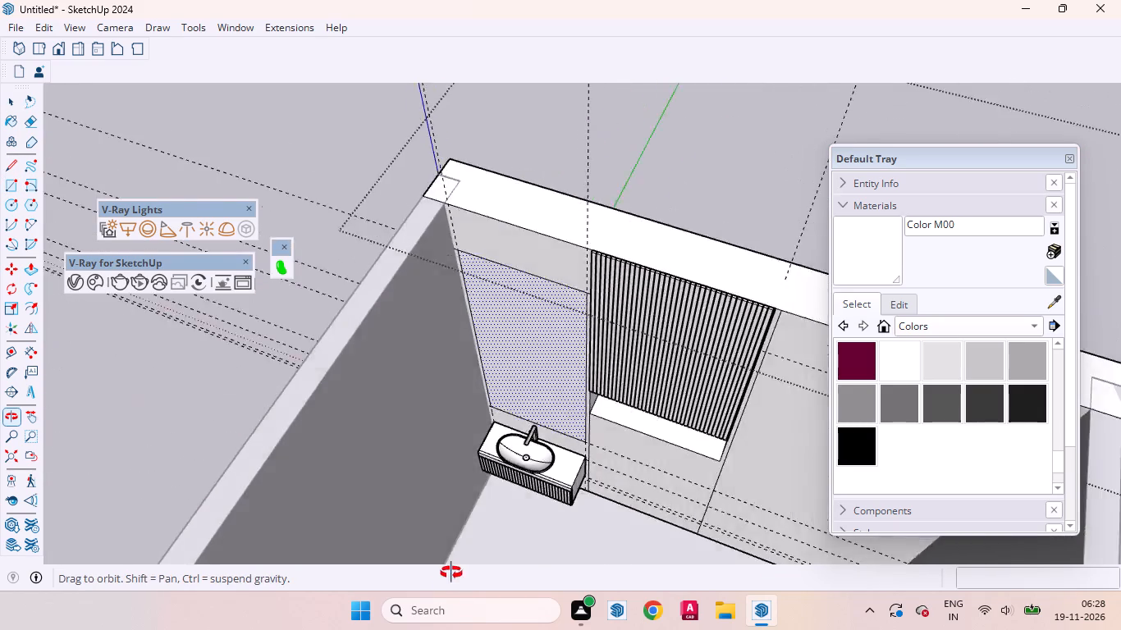
middle_drag(451, 573, 443, 574)
scroll(427, 527, up, 1)
scroll(597, 298, up, 12)
middle_drag(620, 244, 516, 325)
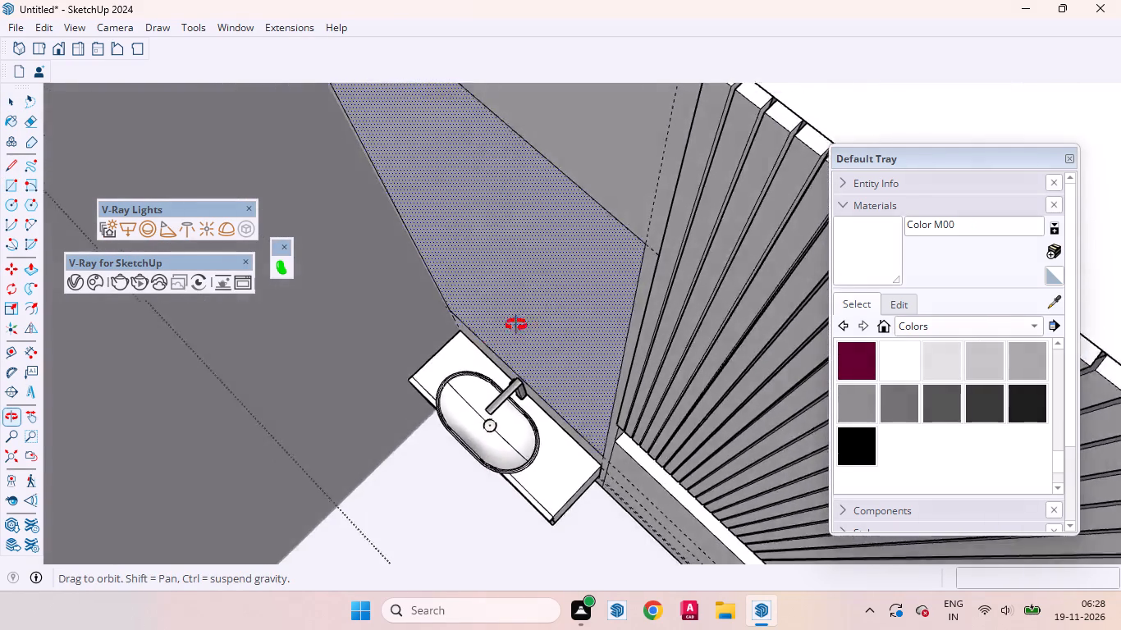
middle_drag(516, 325, 606, 182)
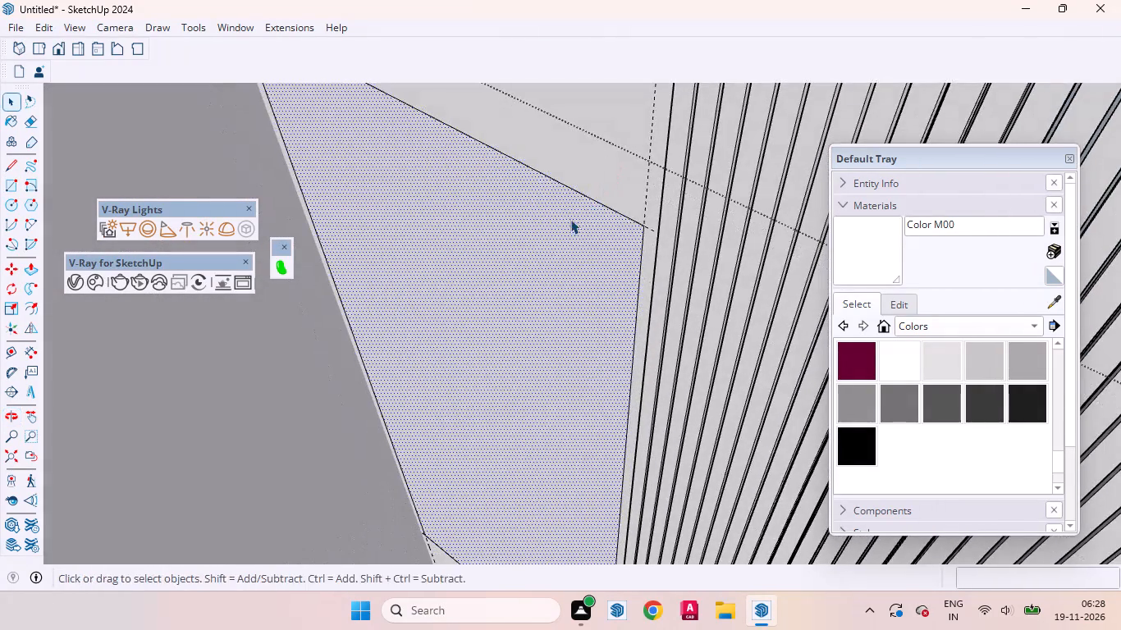
key(p)
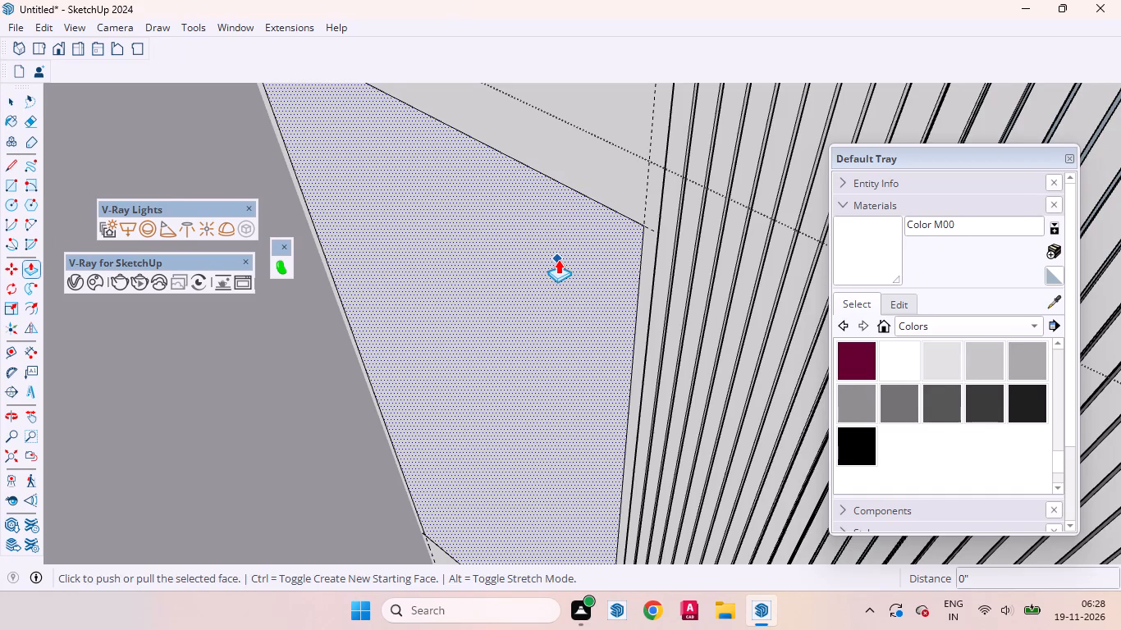
click(558, 259)
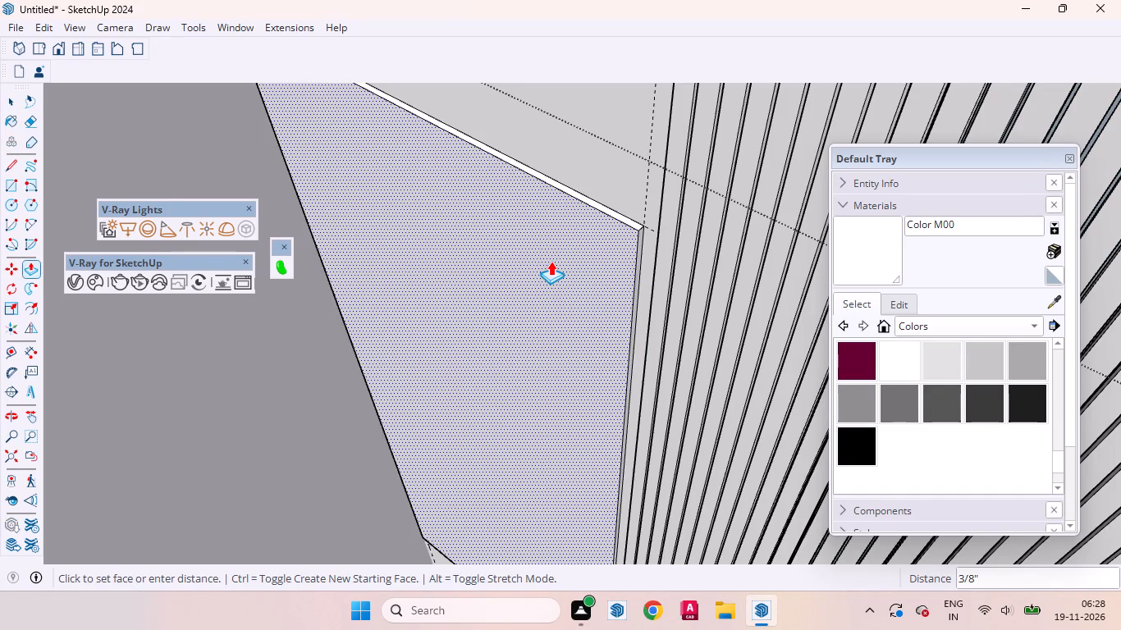
key(2)
key(BackSpace)
key(1)
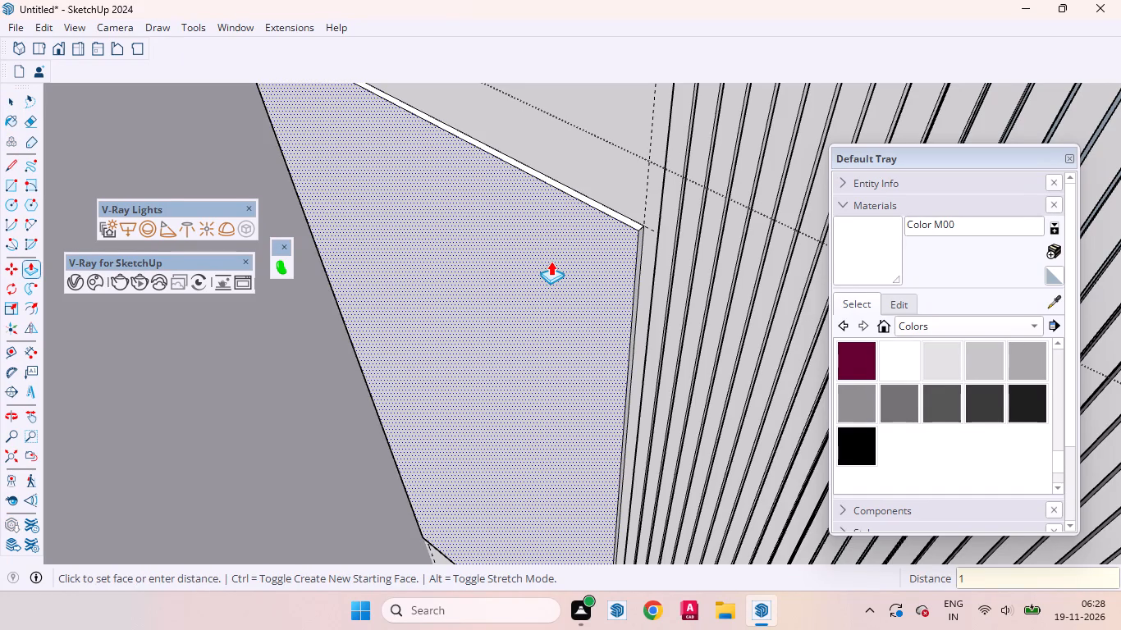
key(8)
text(mm)
key(Return)
key(space)
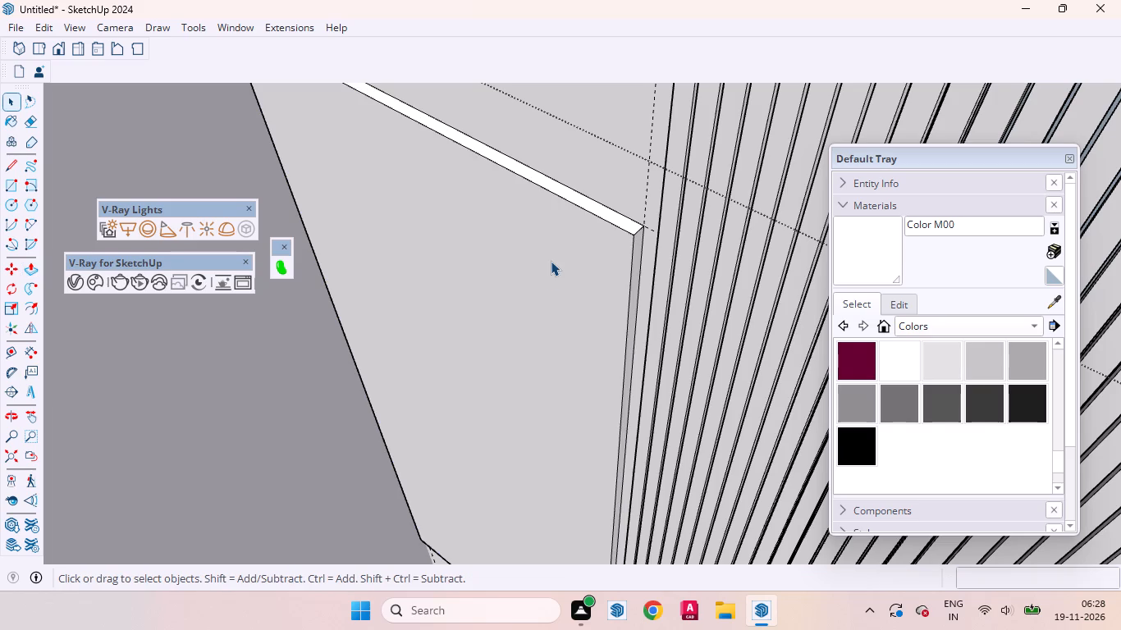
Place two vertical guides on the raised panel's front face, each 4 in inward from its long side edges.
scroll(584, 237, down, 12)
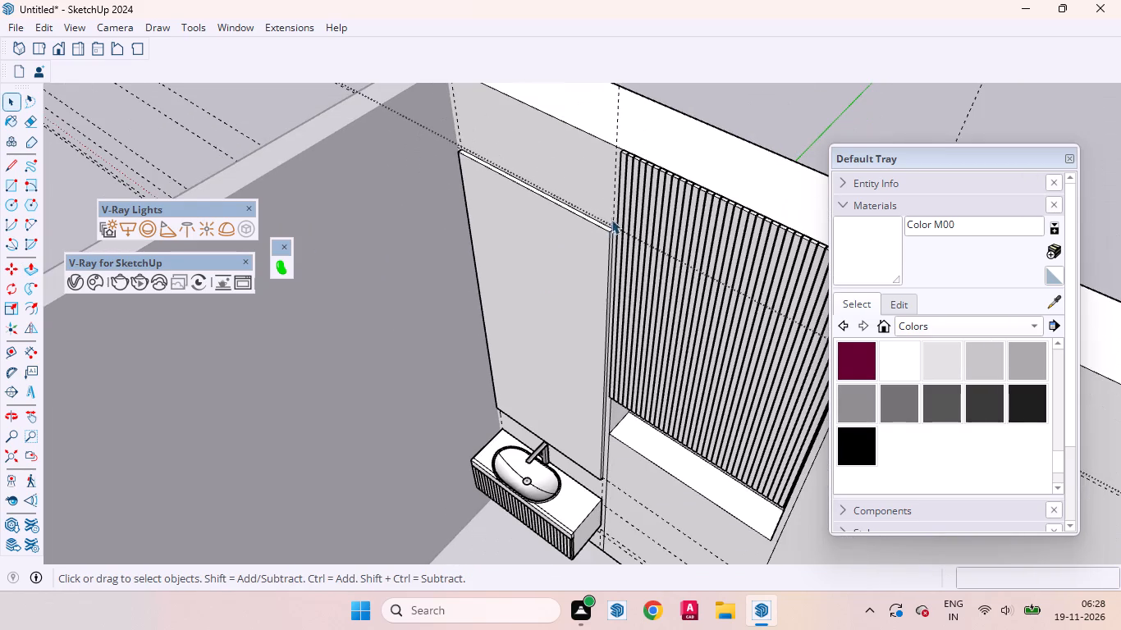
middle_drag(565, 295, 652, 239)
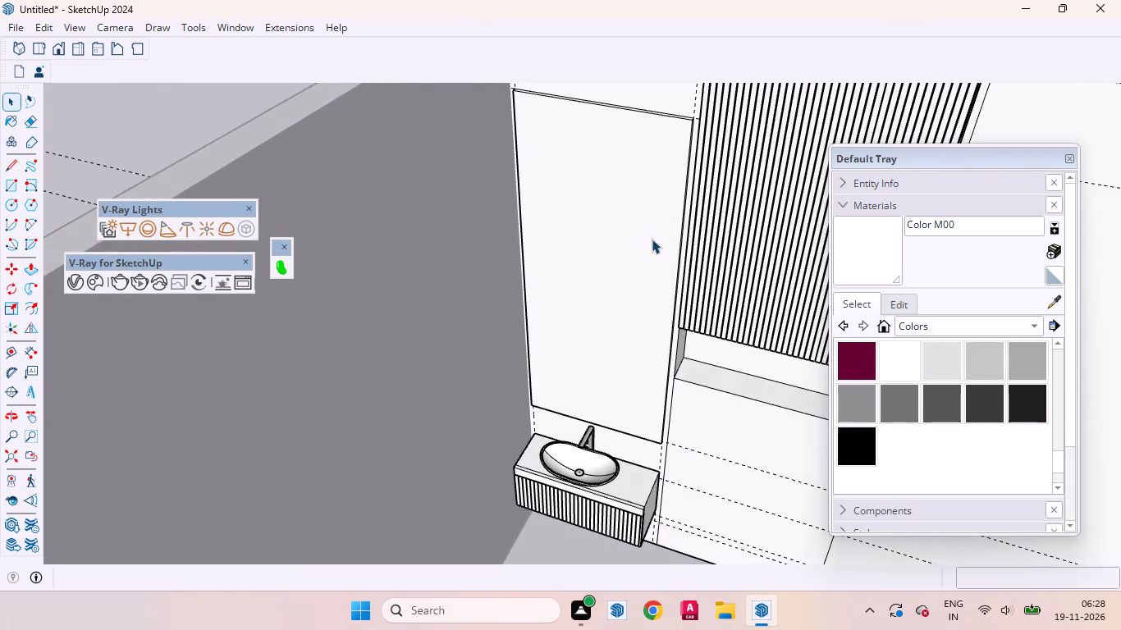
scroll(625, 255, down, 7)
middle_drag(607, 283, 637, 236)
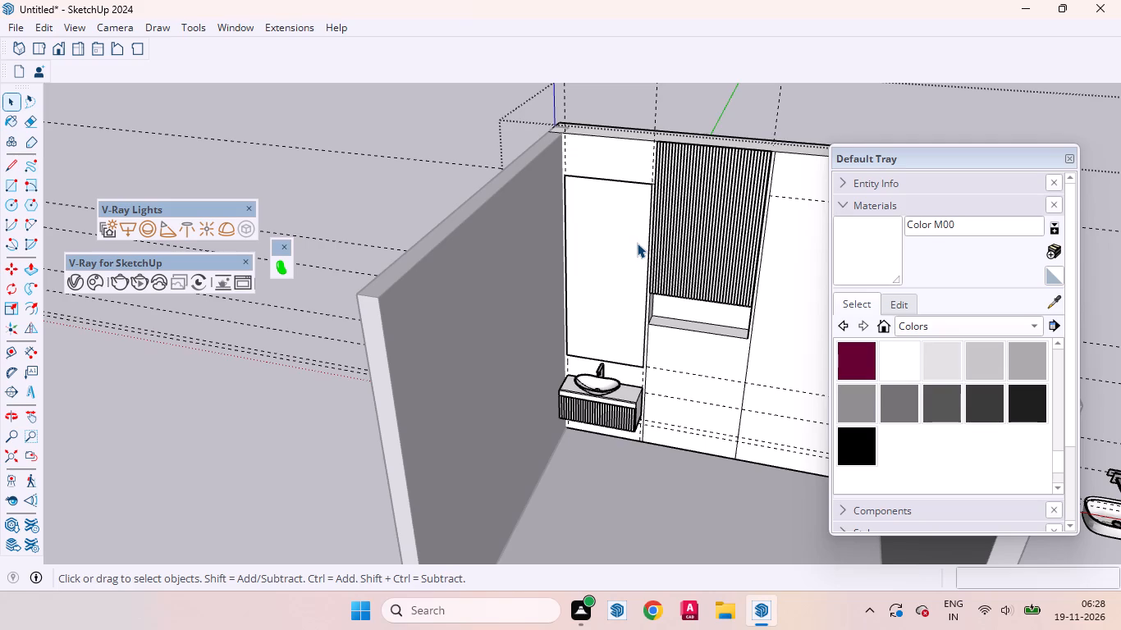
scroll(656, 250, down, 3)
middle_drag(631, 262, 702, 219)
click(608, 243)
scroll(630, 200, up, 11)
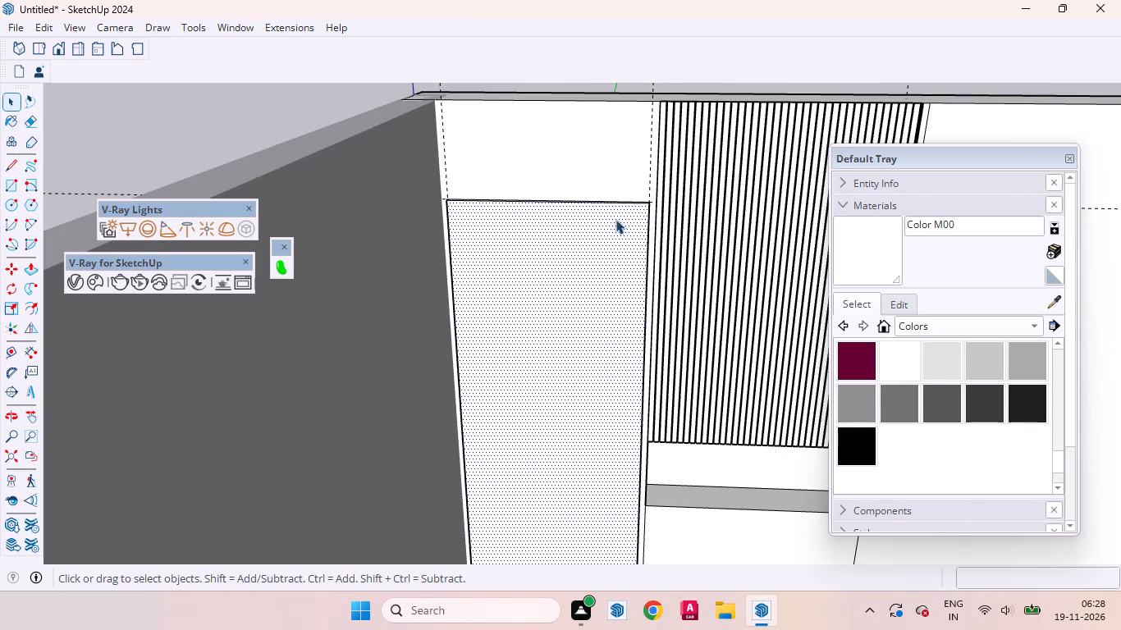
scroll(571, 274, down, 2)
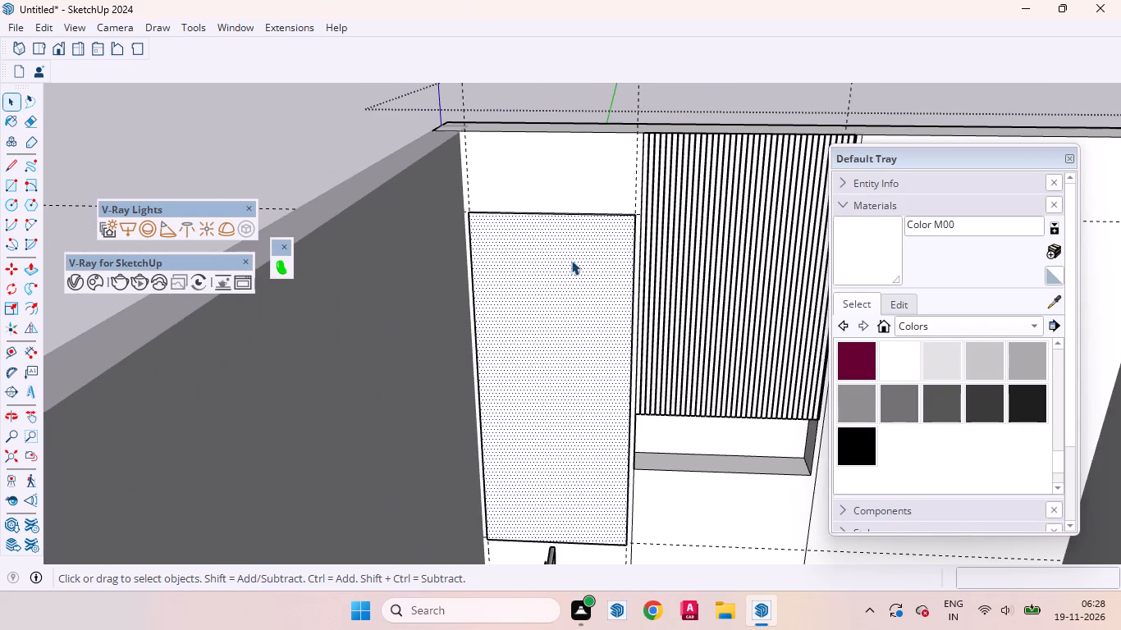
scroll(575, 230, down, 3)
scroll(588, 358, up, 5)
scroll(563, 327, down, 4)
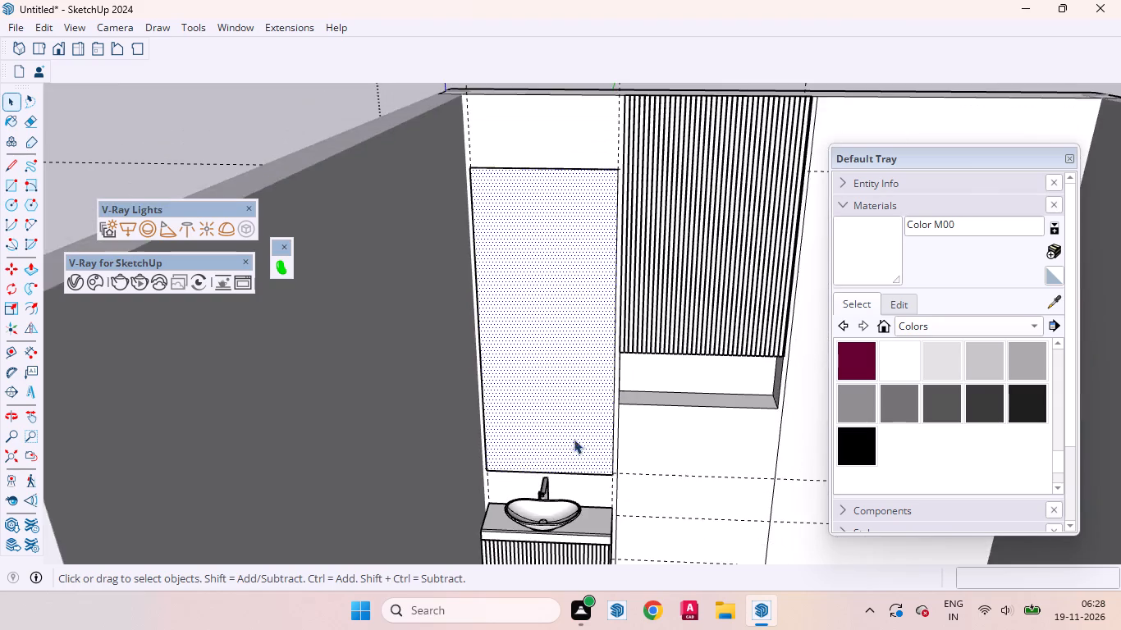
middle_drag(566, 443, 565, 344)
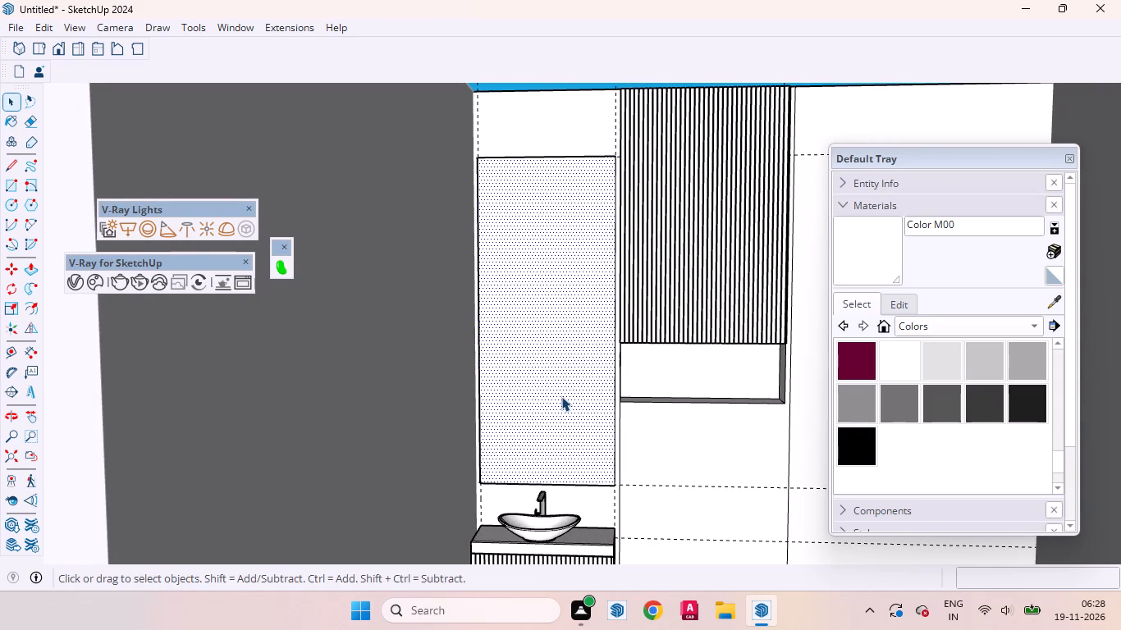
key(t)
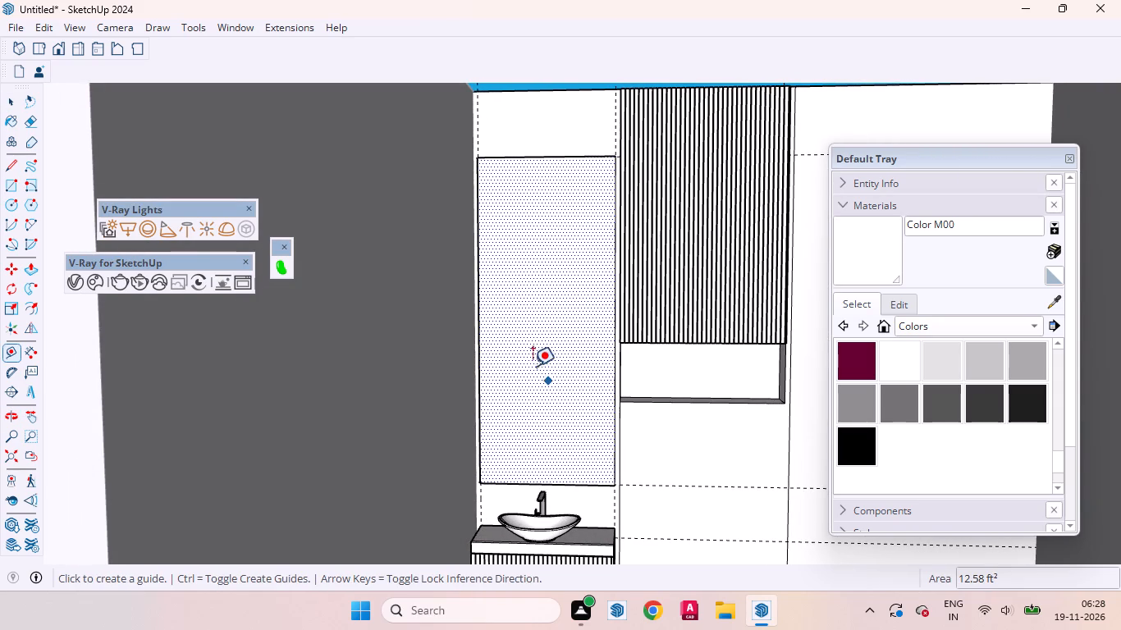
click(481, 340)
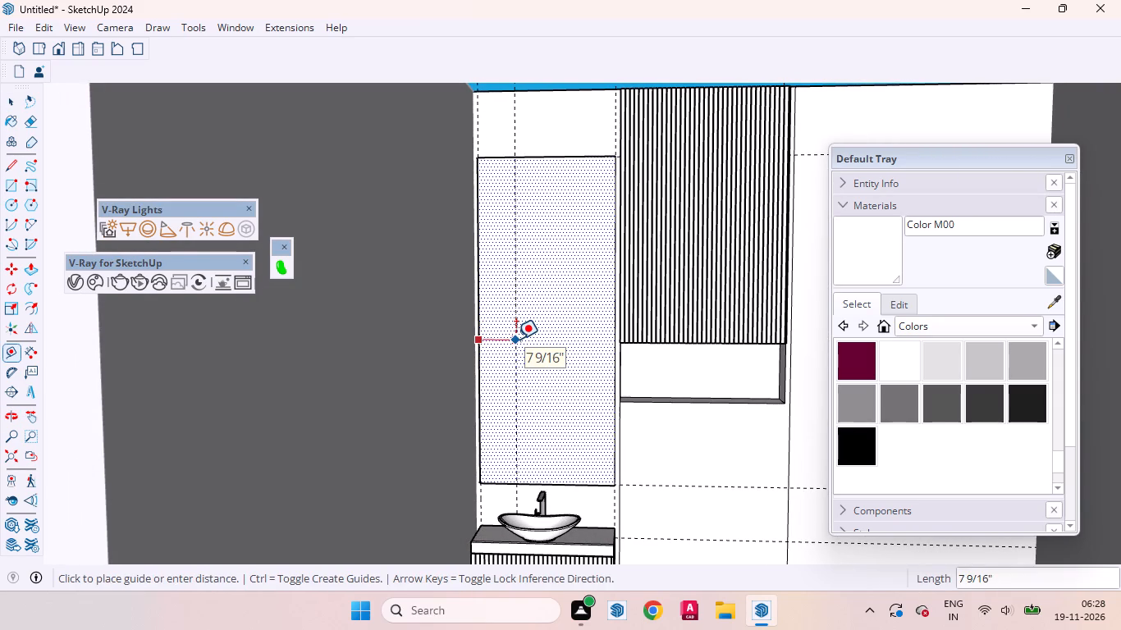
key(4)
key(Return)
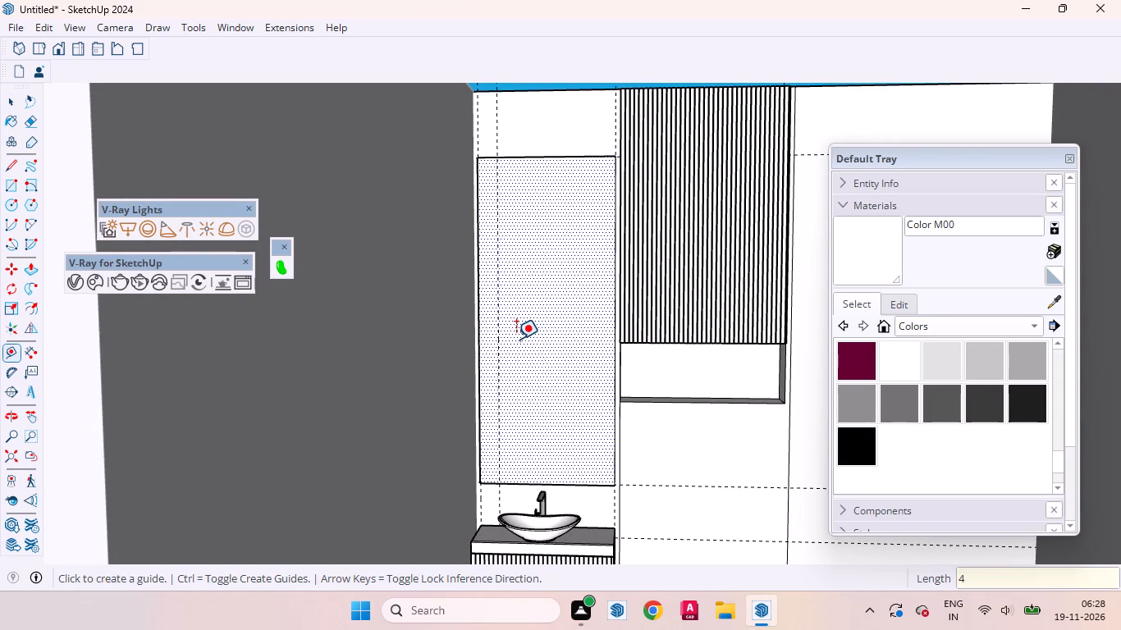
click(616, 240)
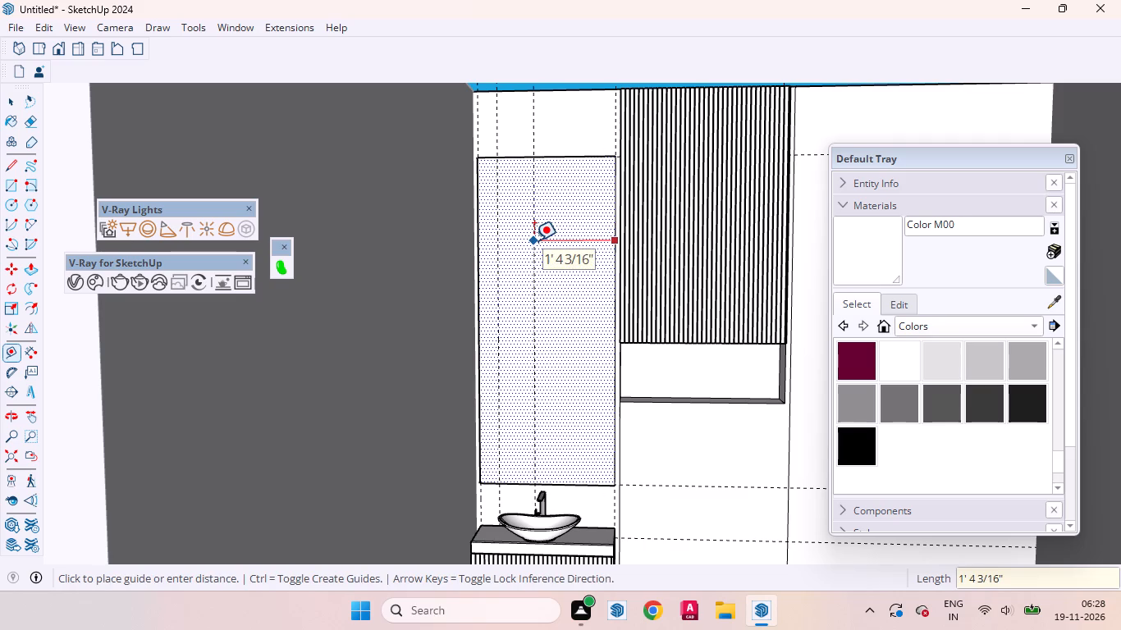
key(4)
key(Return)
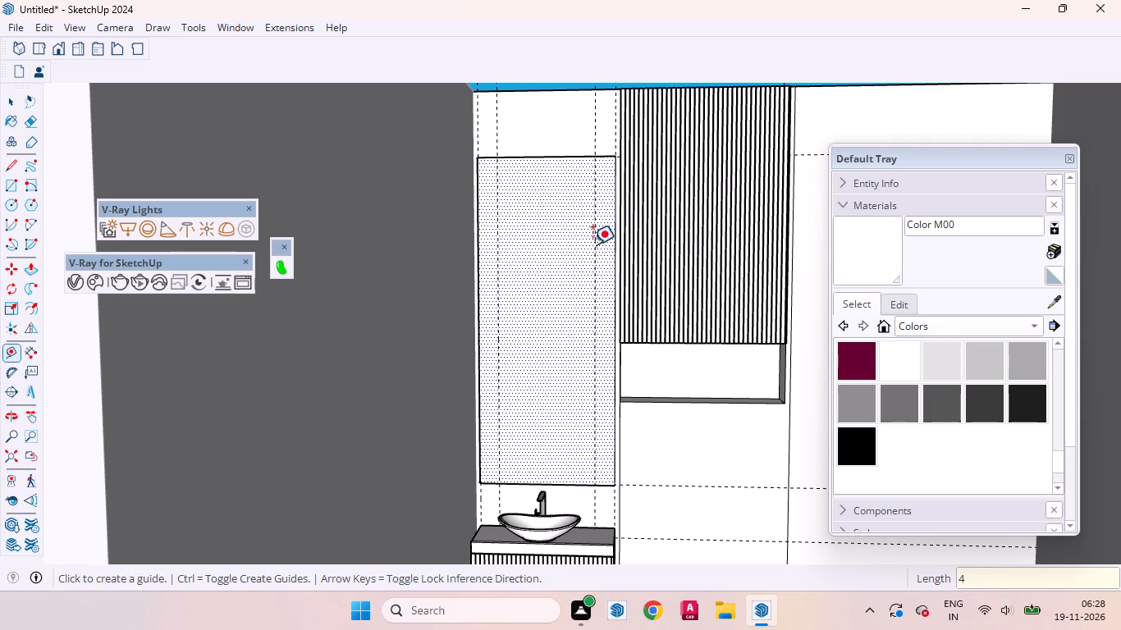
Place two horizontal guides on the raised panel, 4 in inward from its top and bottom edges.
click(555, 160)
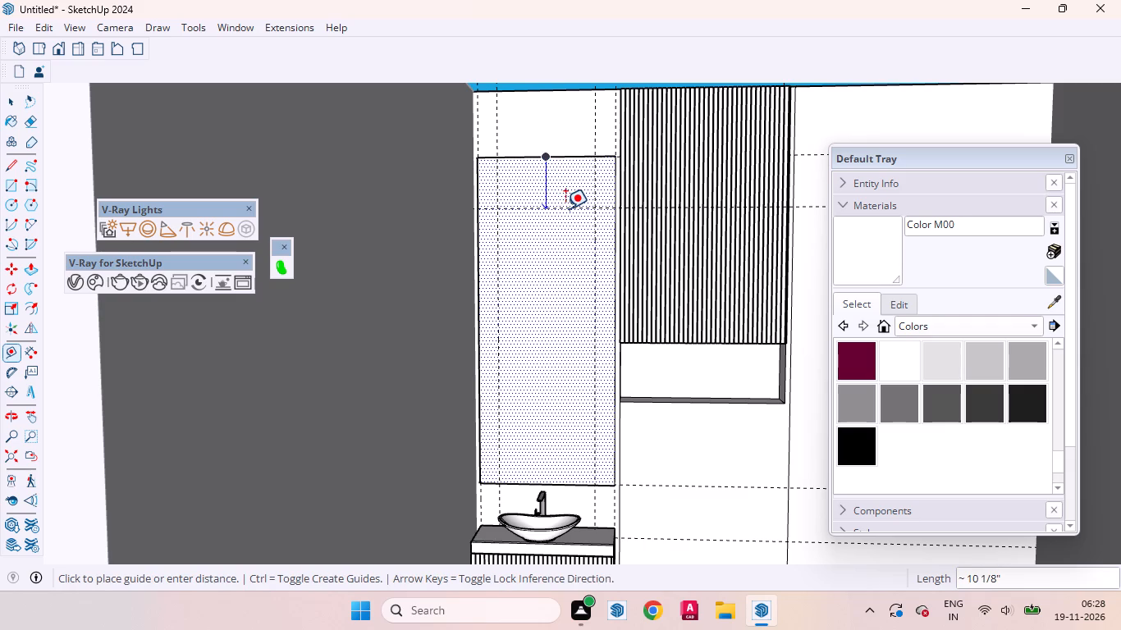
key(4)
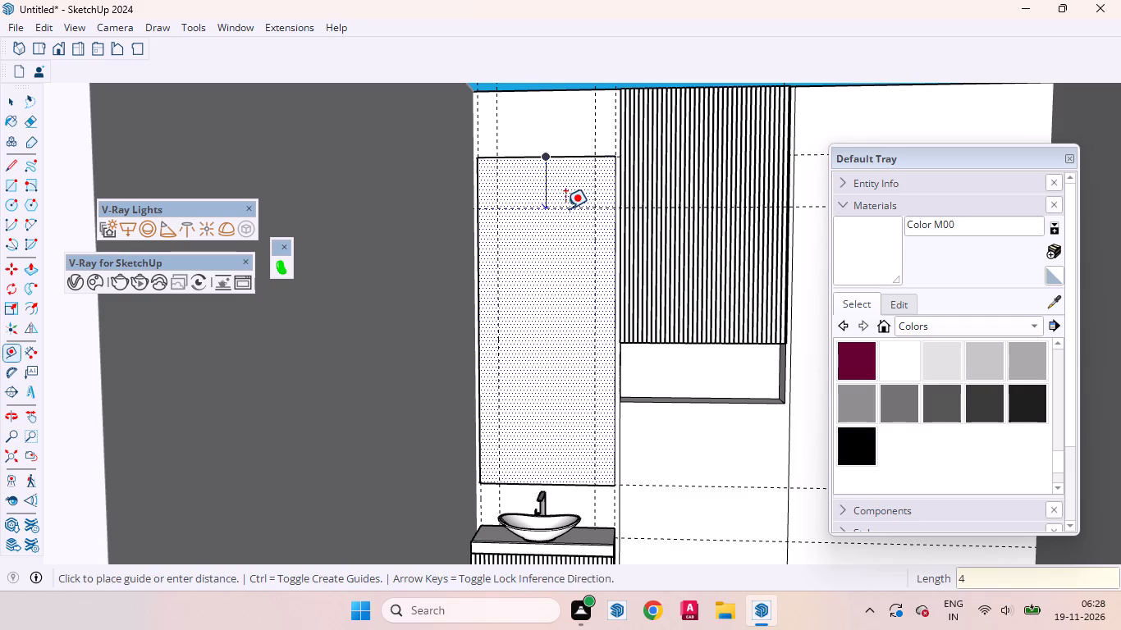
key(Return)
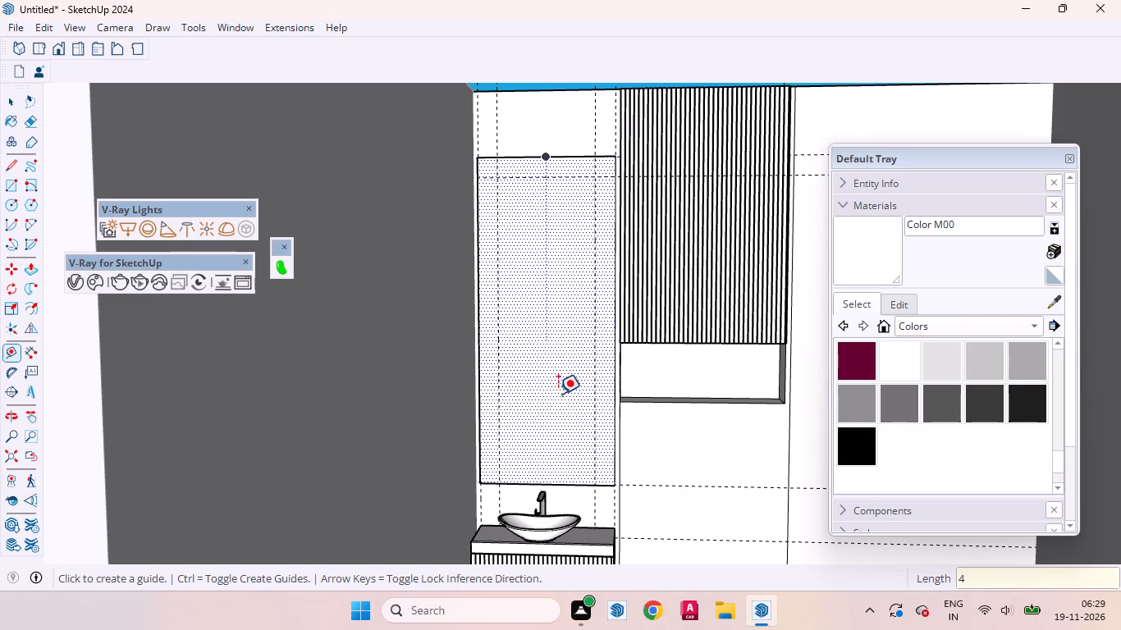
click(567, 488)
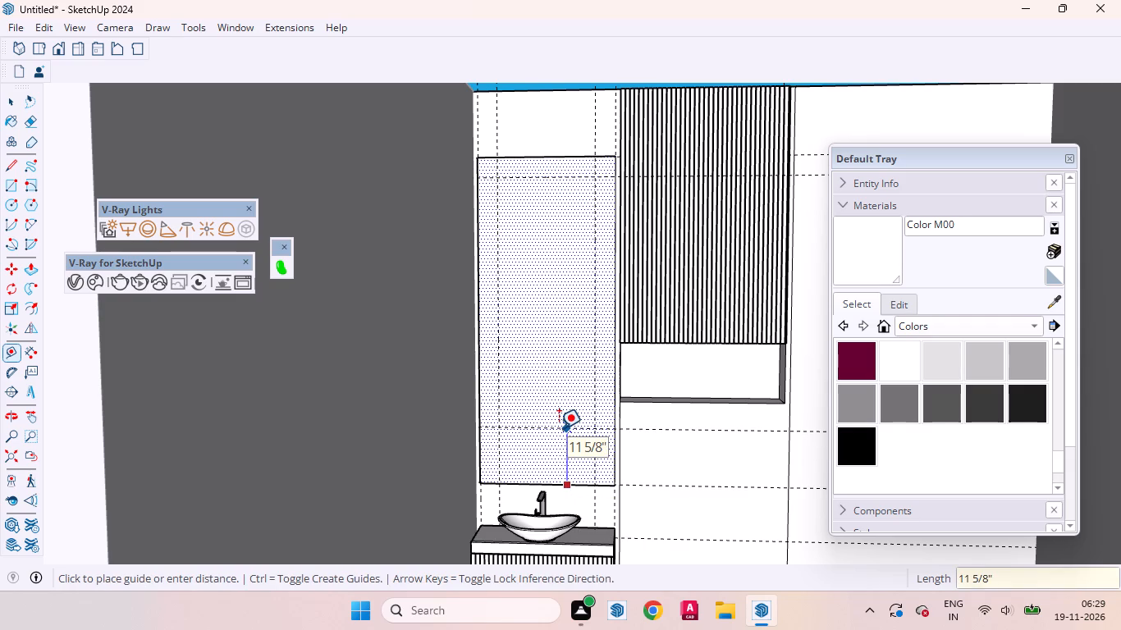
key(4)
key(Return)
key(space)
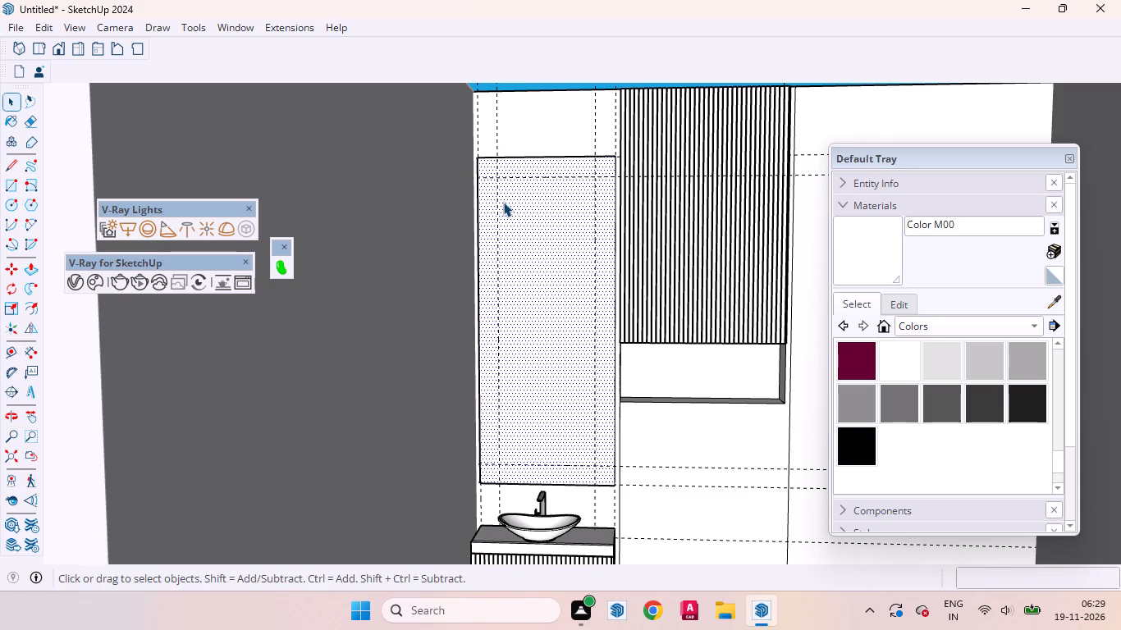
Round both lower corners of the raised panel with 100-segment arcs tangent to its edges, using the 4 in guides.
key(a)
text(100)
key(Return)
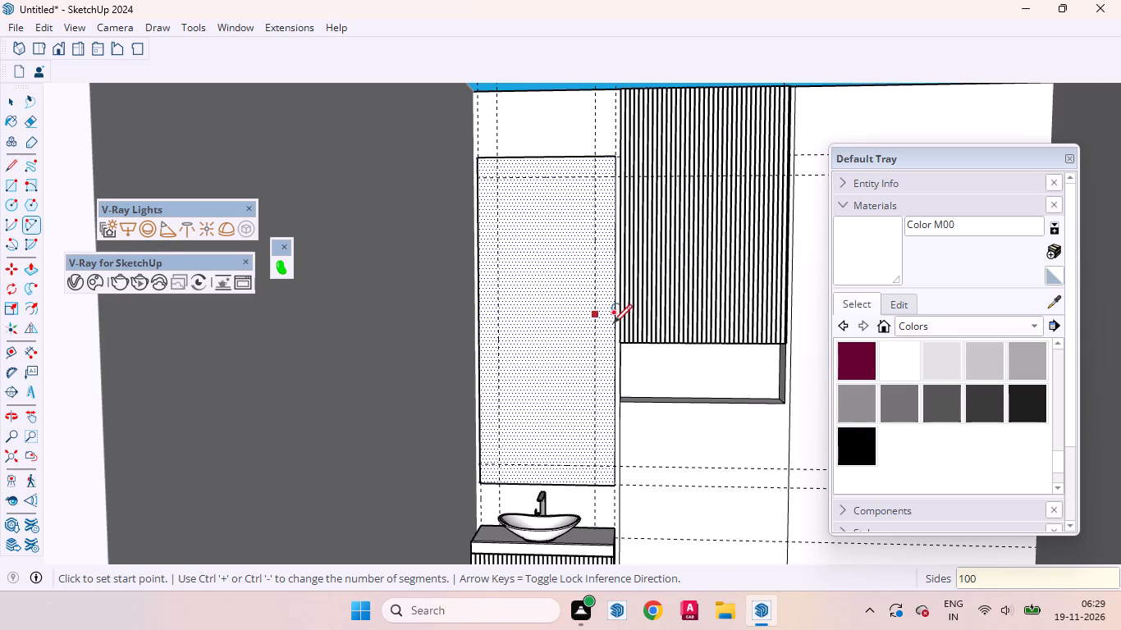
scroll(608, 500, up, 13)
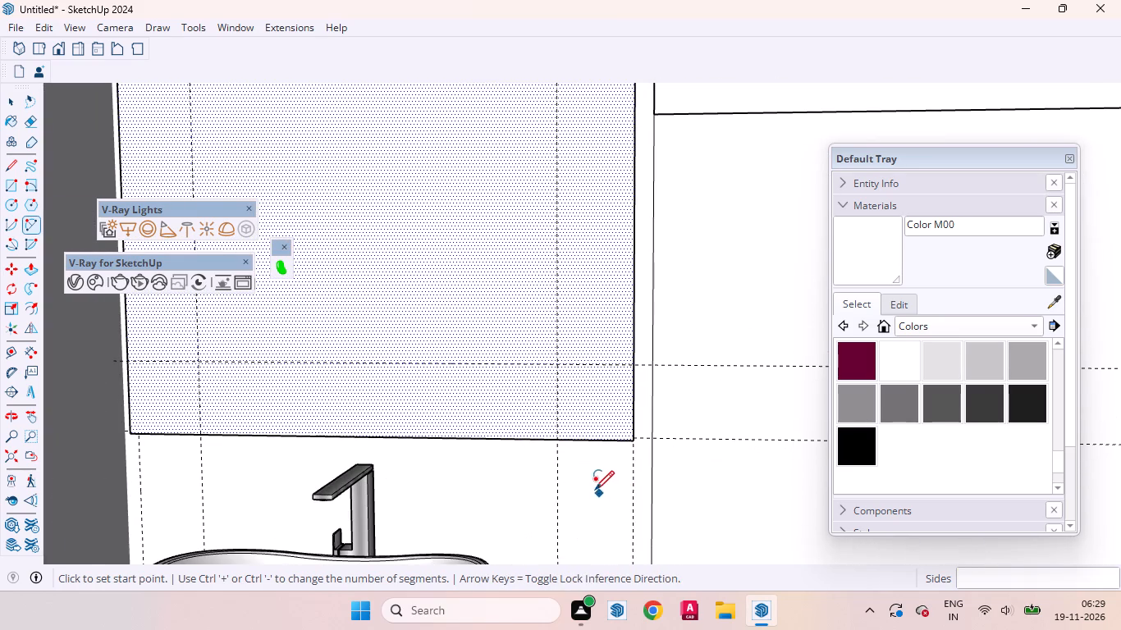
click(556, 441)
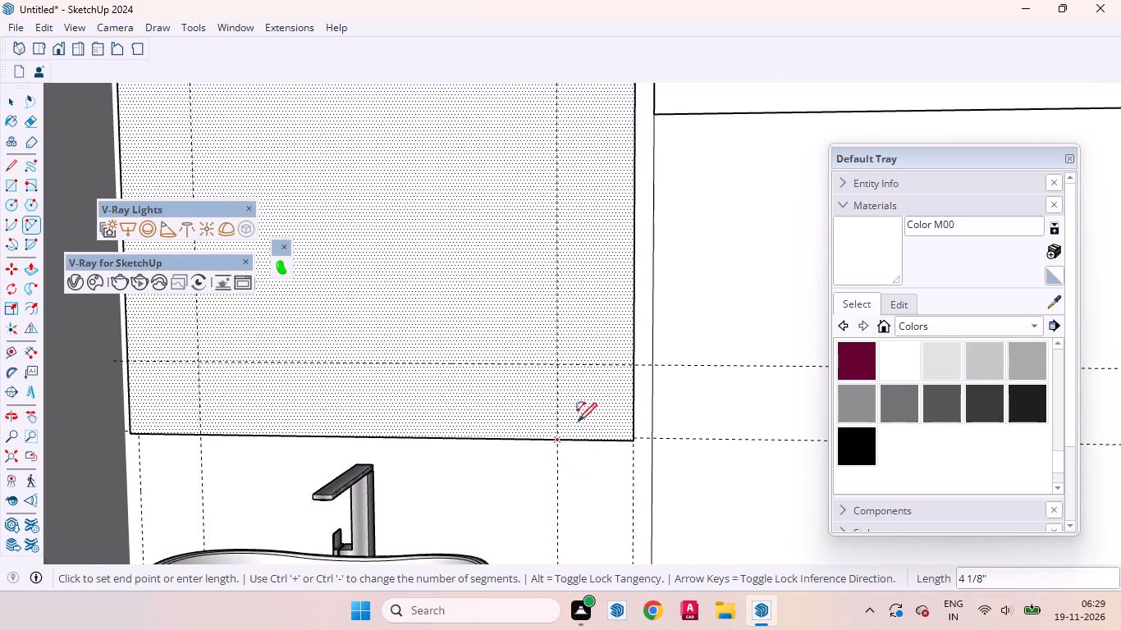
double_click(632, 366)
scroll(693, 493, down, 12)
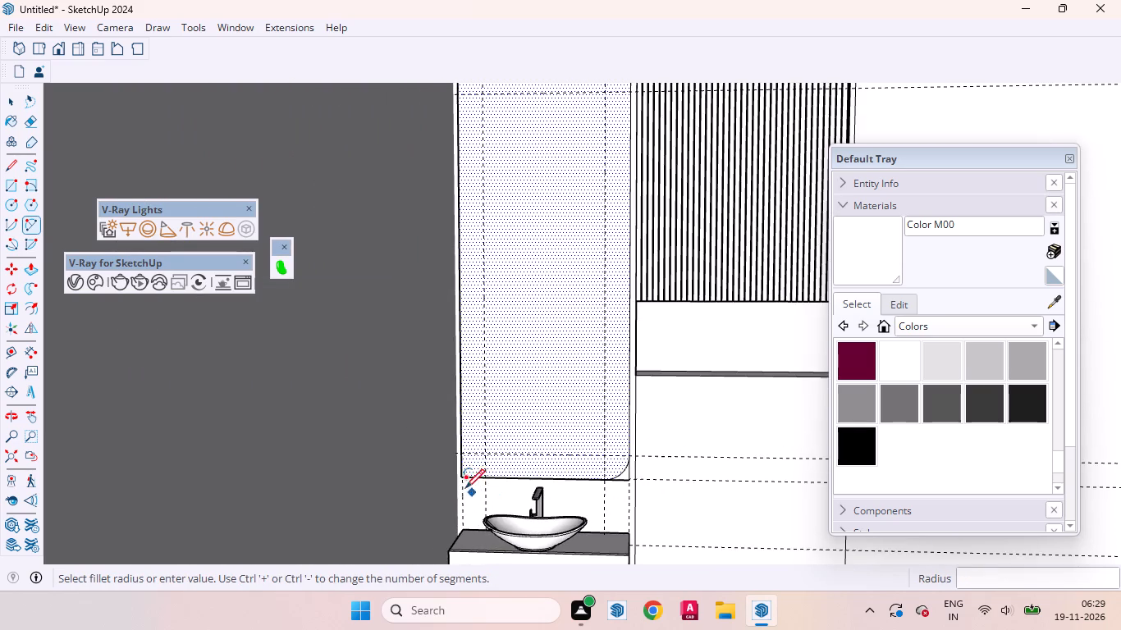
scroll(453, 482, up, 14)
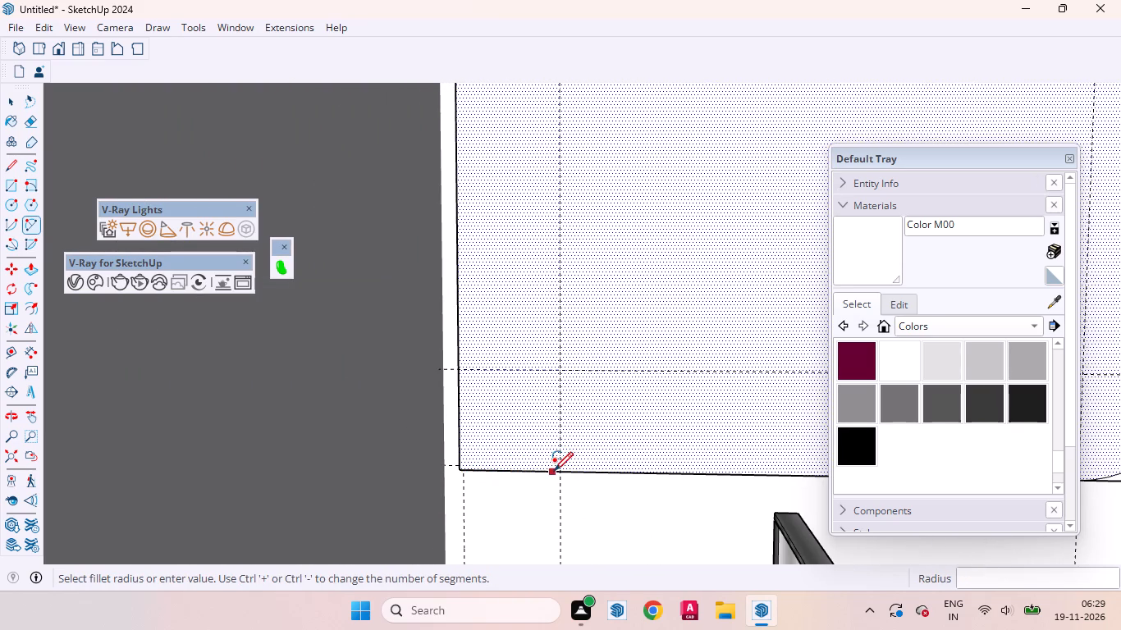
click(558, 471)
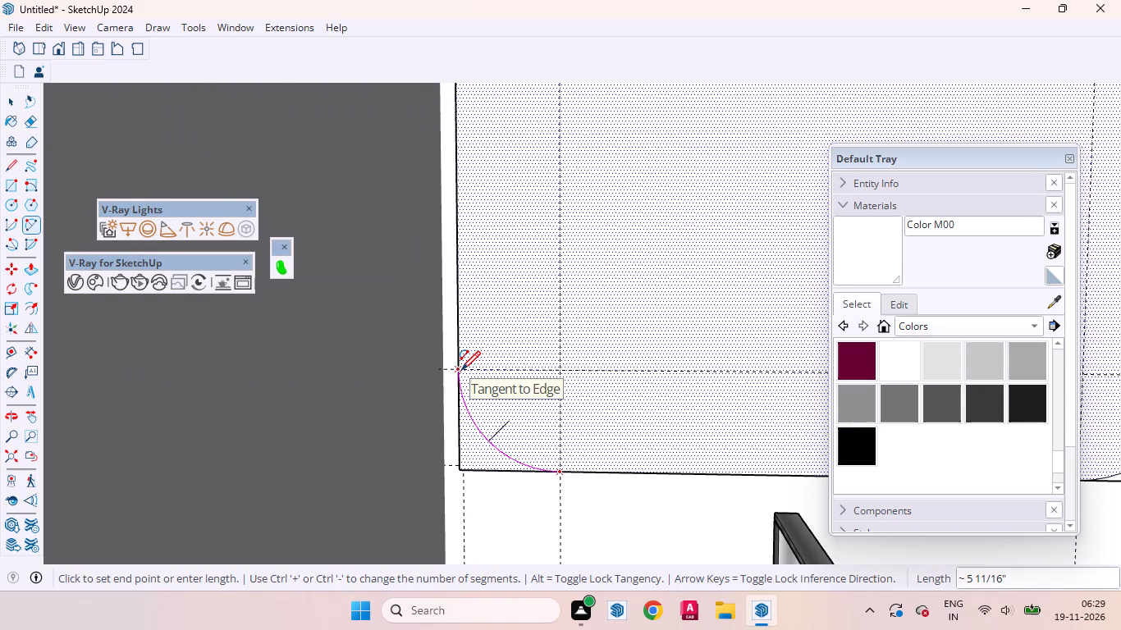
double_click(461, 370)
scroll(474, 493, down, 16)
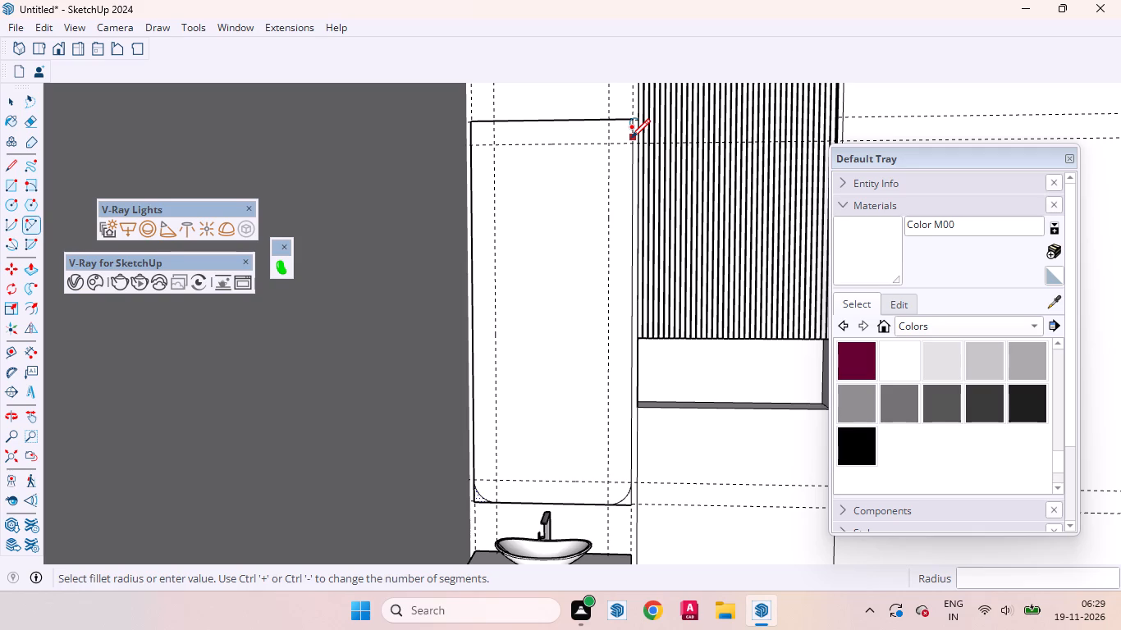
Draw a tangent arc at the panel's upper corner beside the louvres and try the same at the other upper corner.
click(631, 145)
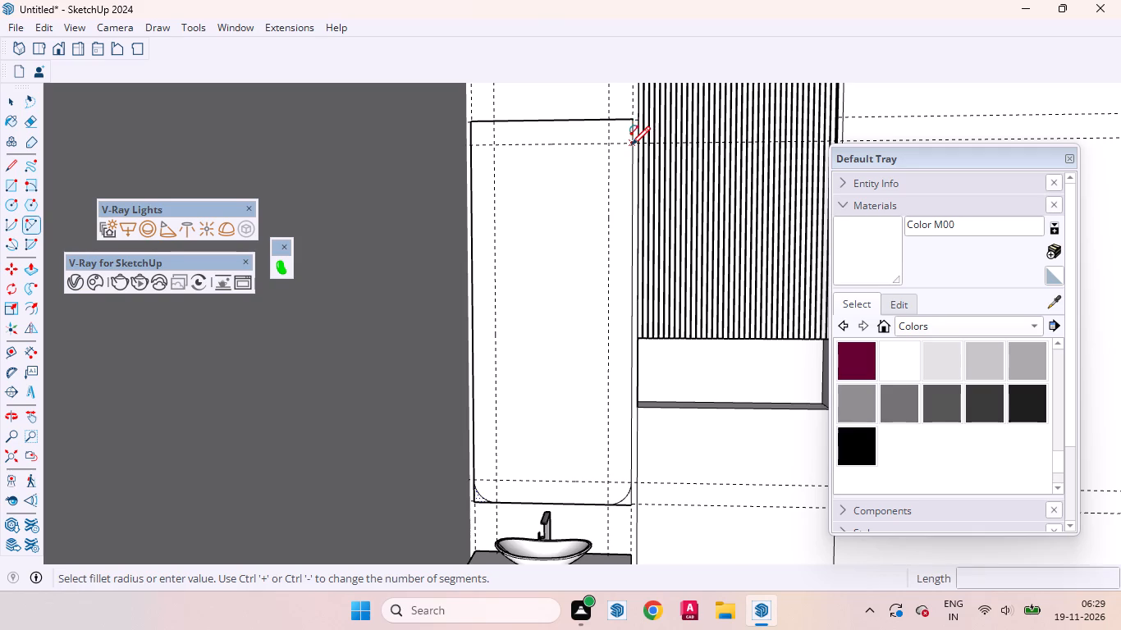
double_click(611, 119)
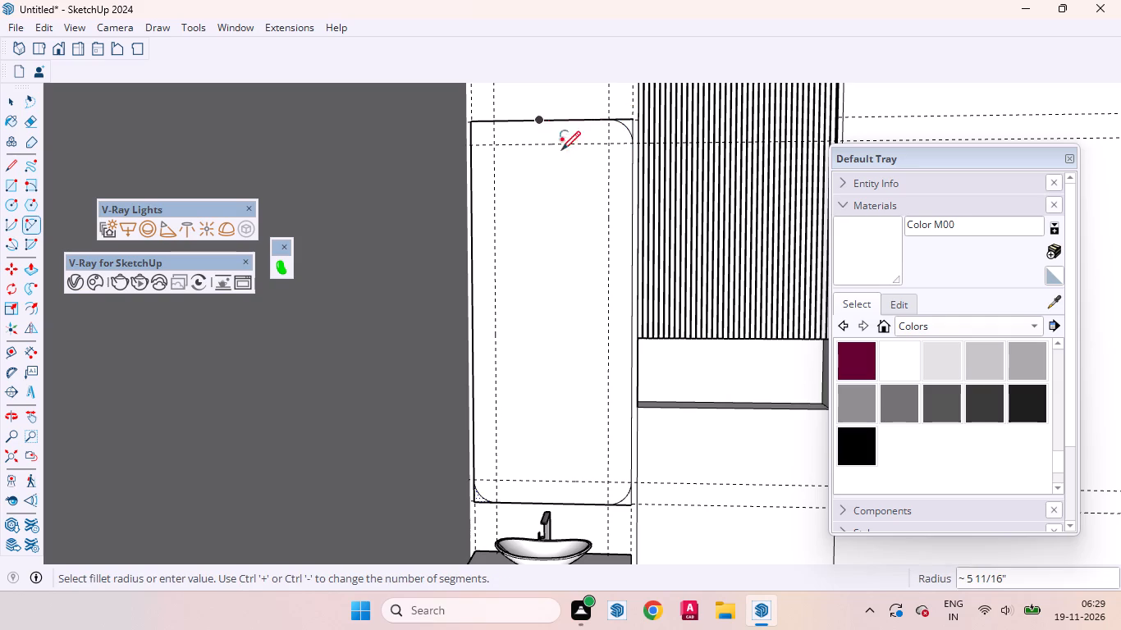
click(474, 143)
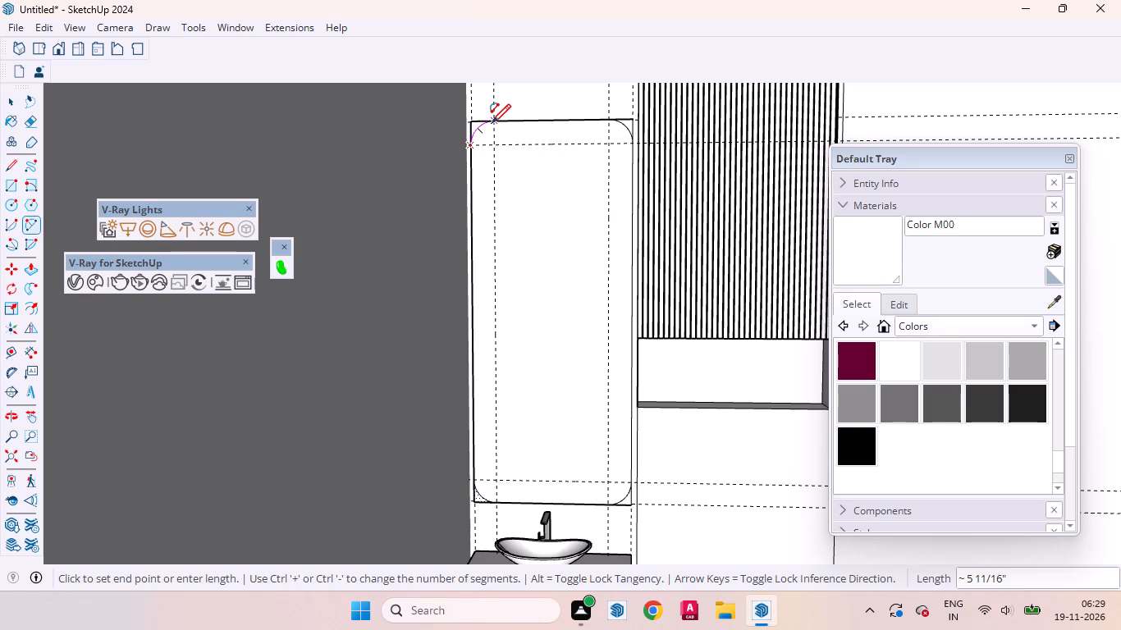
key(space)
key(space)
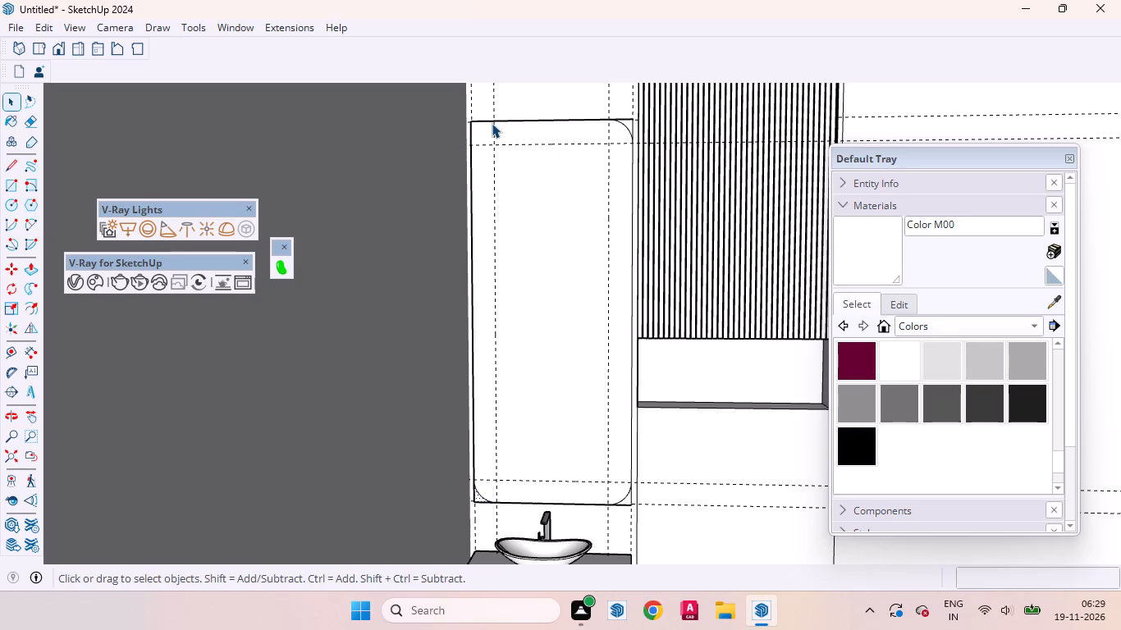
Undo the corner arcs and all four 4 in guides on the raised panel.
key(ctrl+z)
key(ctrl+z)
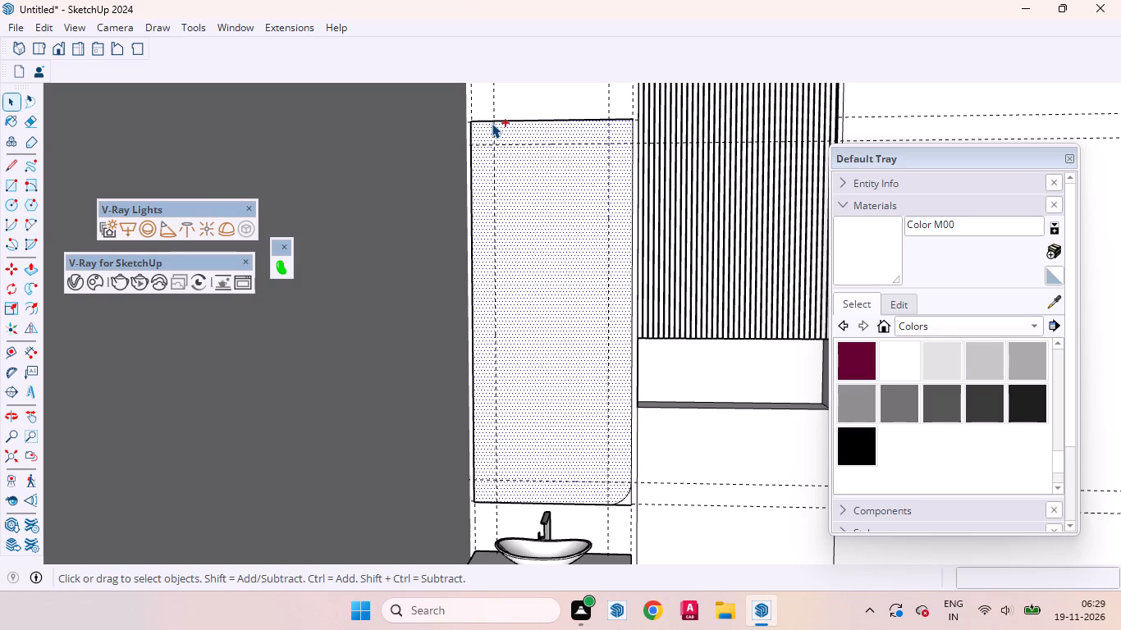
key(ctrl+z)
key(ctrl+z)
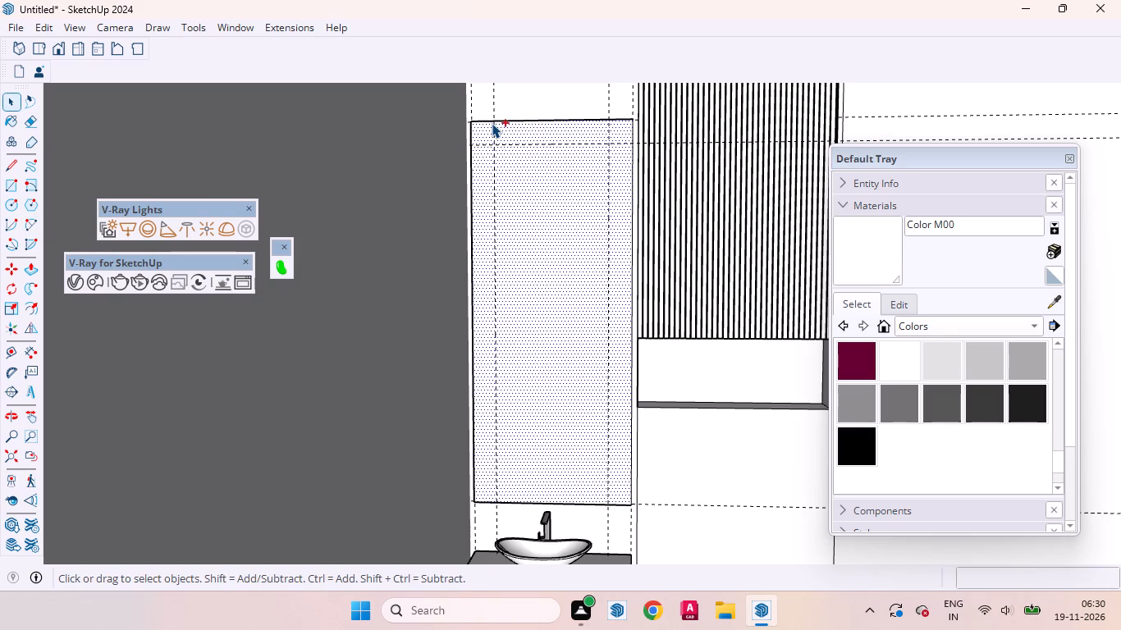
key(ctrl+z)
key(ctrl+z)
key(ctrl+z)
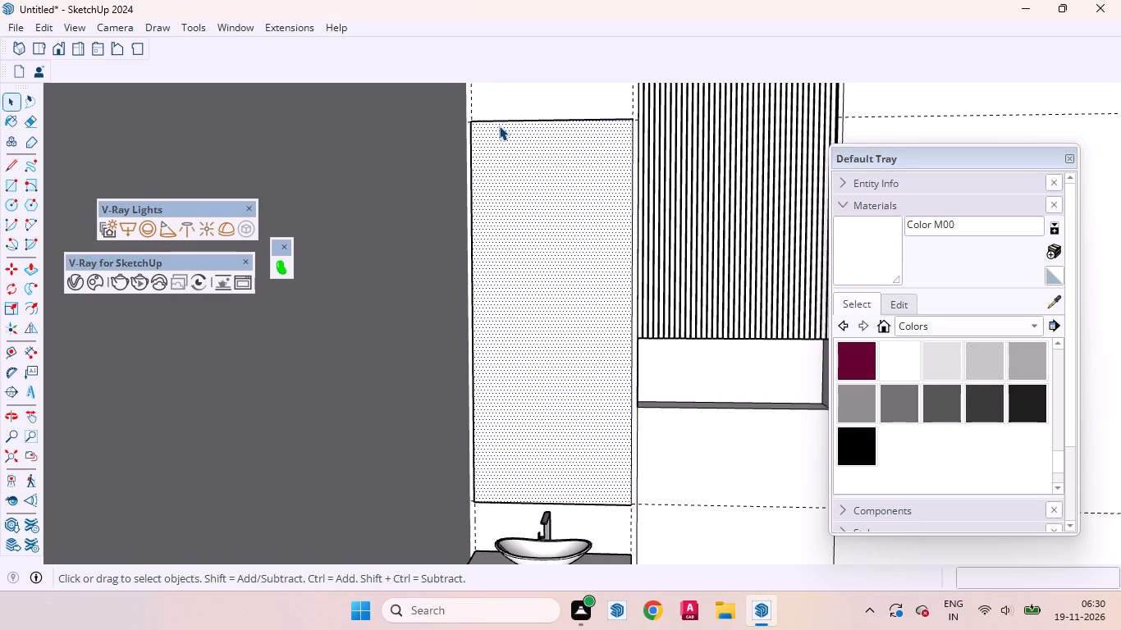
Place a vertical guide on the raised panel 6 in inward from its long edge beside the dark side wall.
key(t)
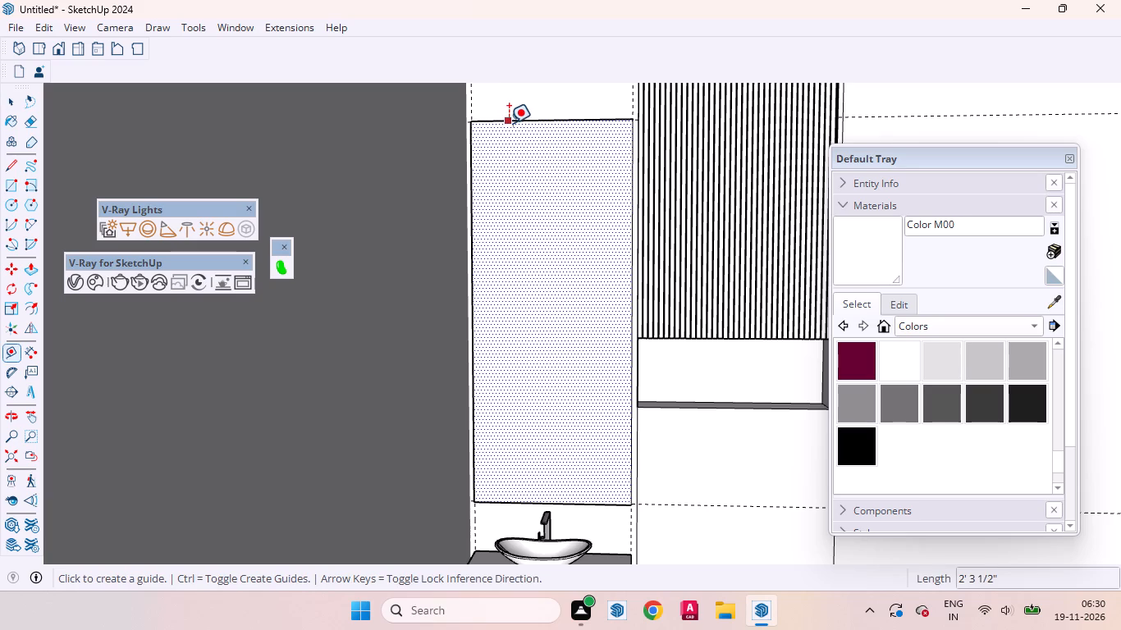
click(470, 251)
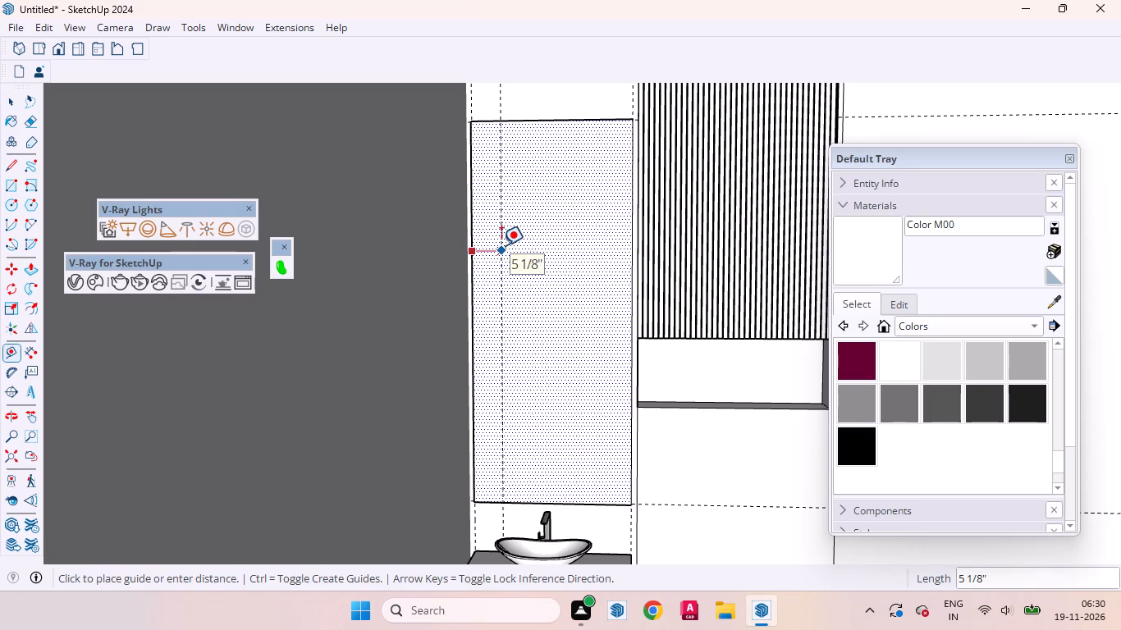
key(6)
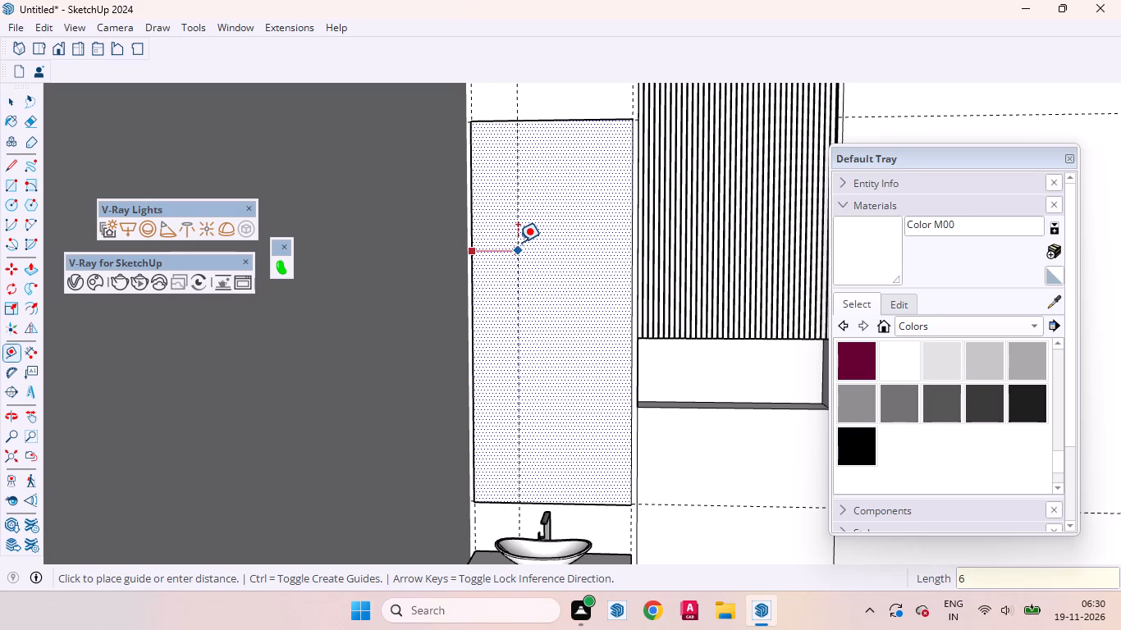
key(Return)
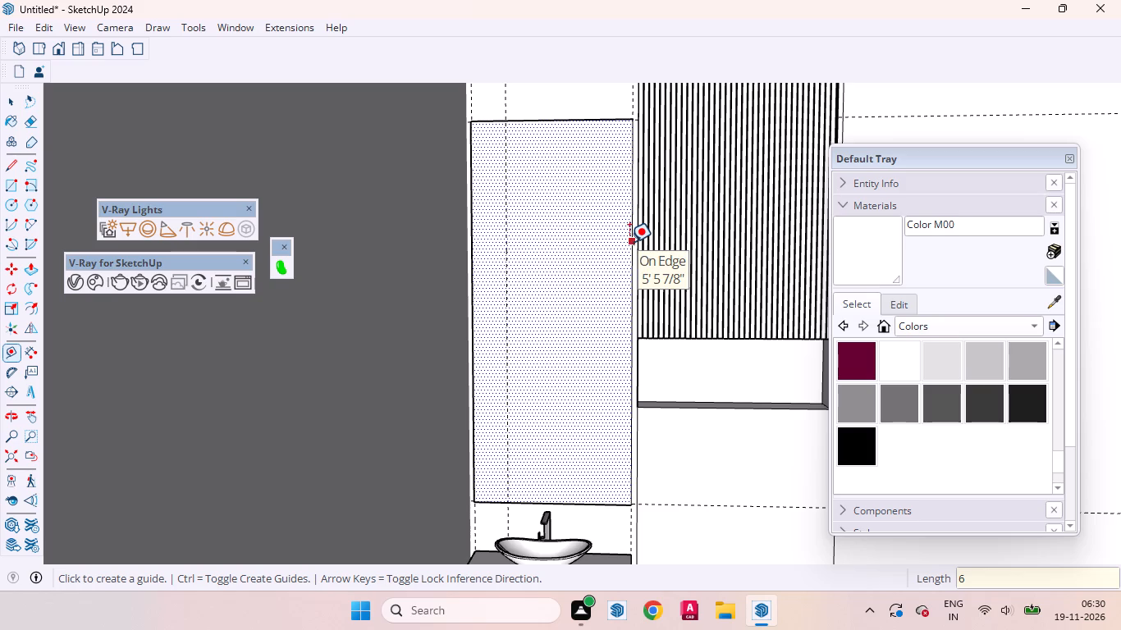
Place guides on the raised panel 4 in inward from its long edge beside the louvres and 4 in above its lower edge.
click(629, 242)
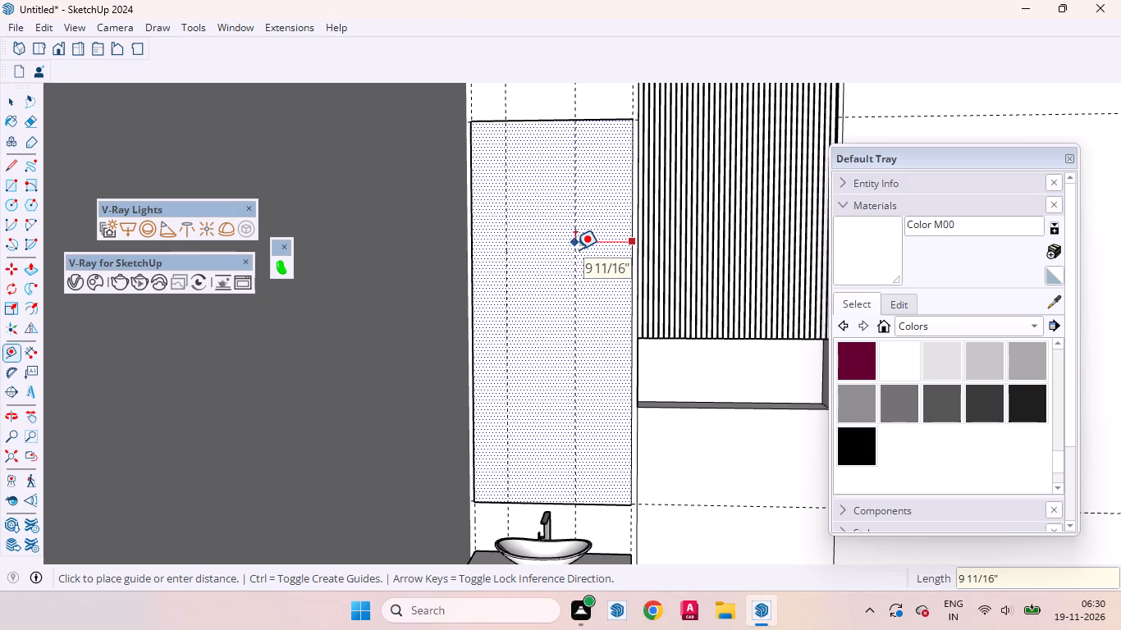
key(4)
key(Return)
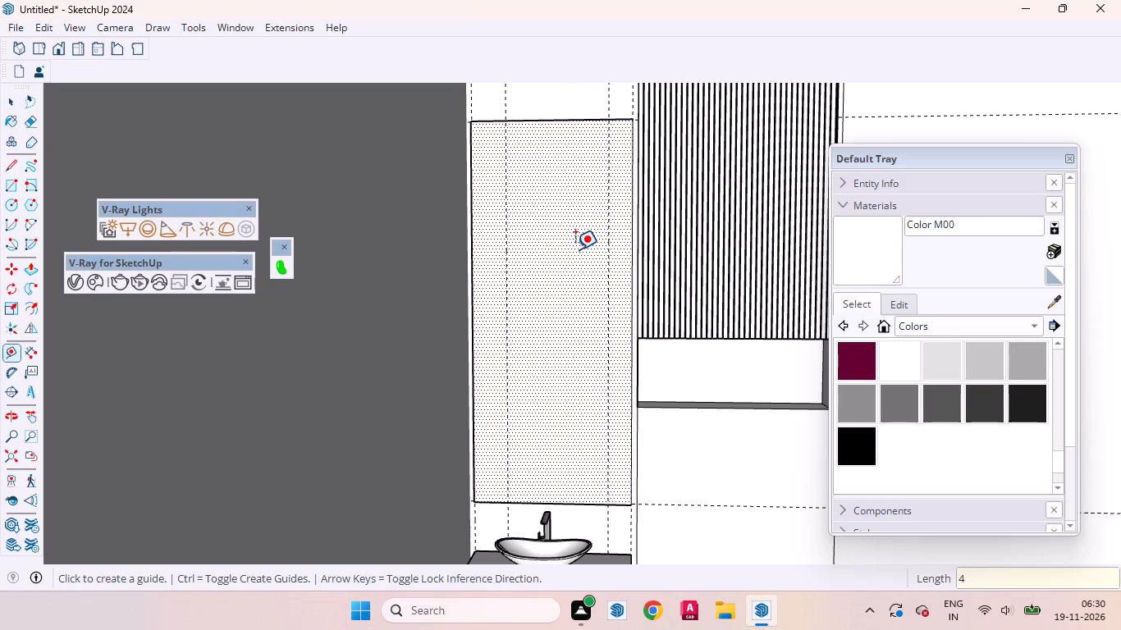
click(566, 500)
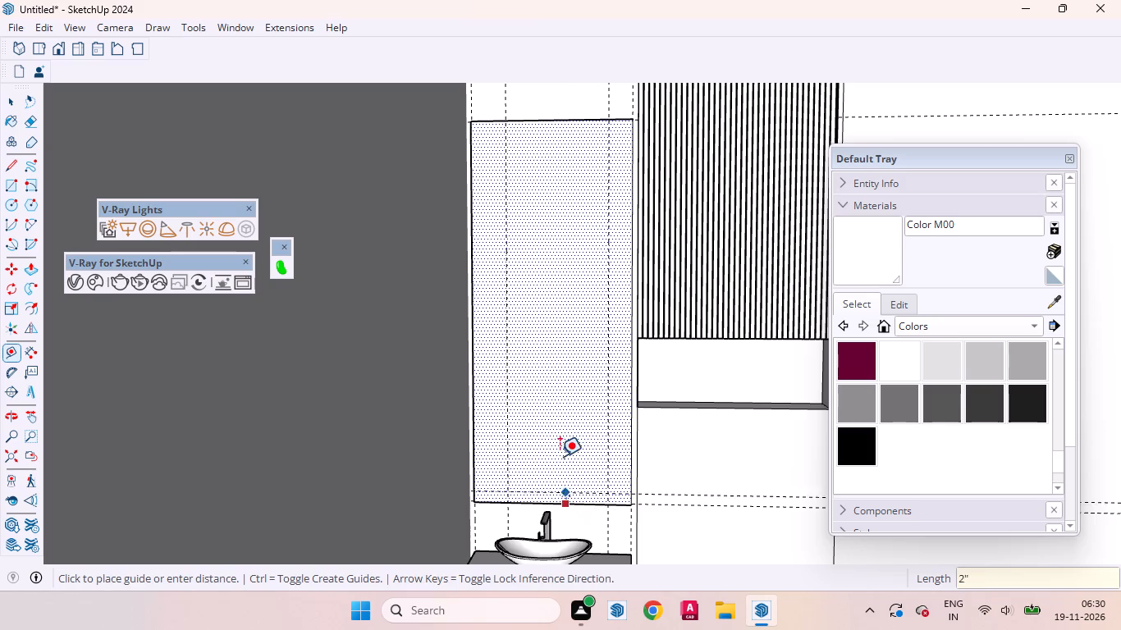
key(4)
key(Return)
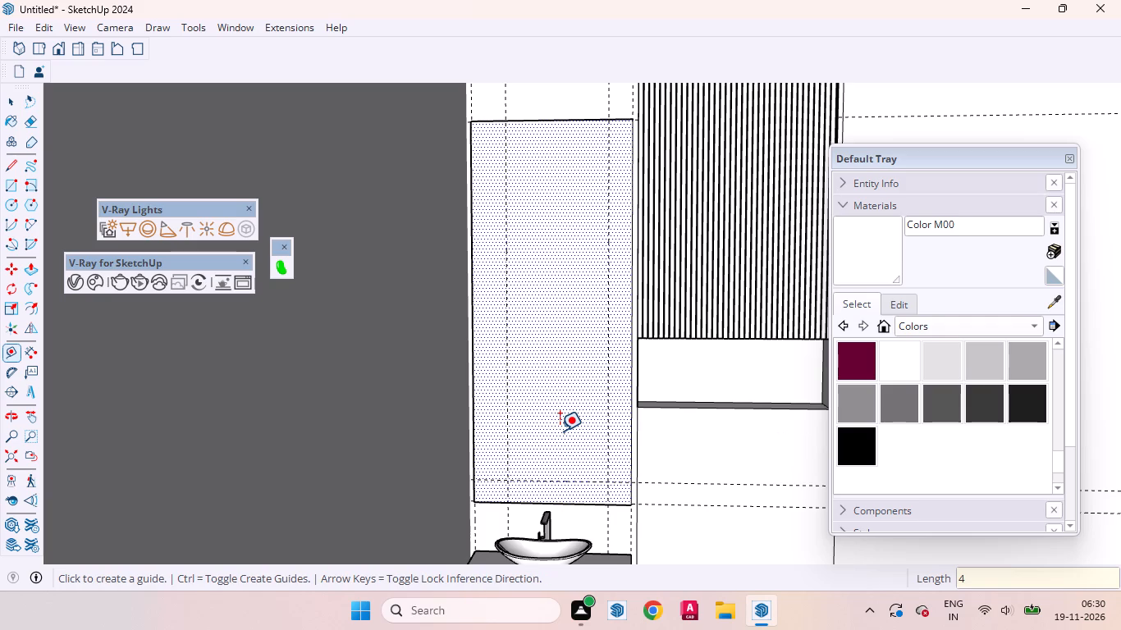
Place guides on the raised panel 6 in below its upper edge and 6 in inward from its long edge beside the louvres.
click(573, 119)
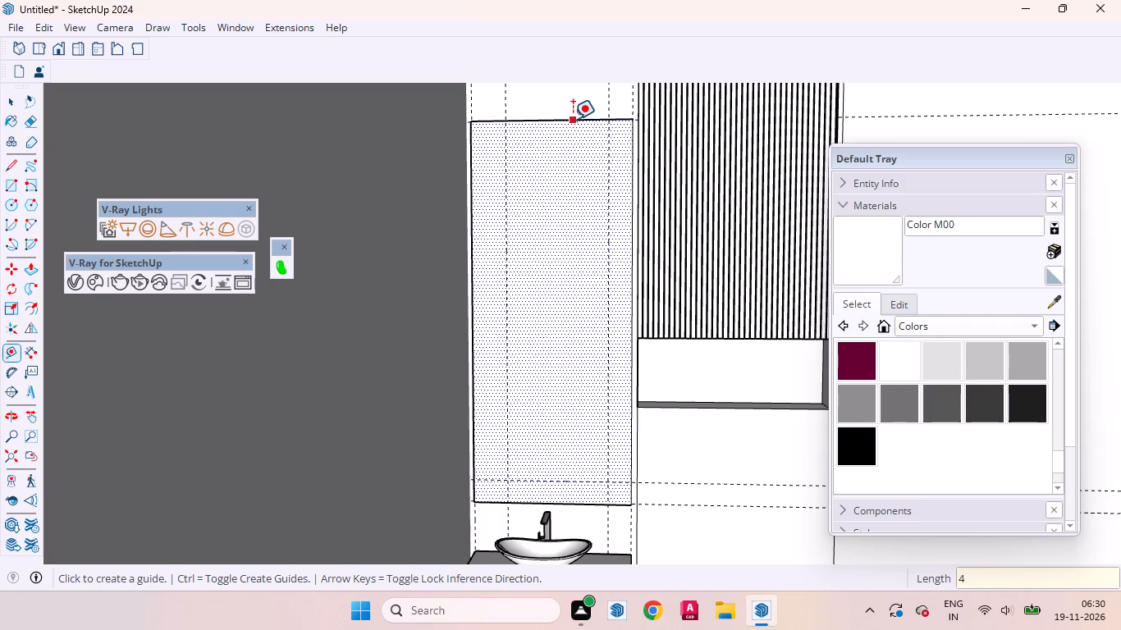
key(6)
key(Return)
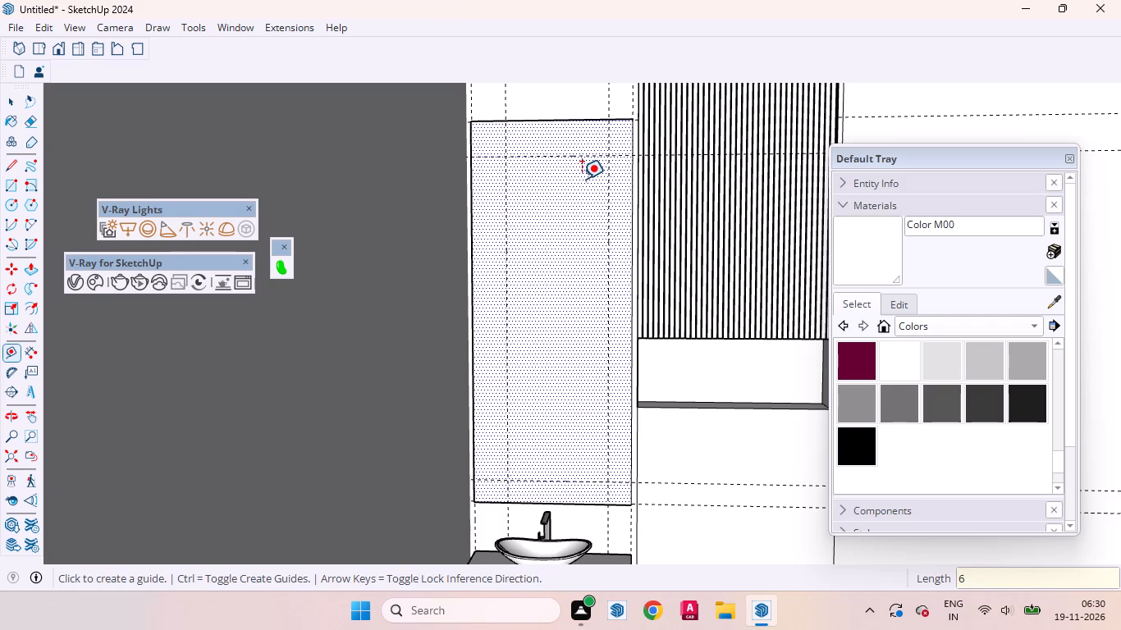
key(space)
scroll(582, 181, up, 2)
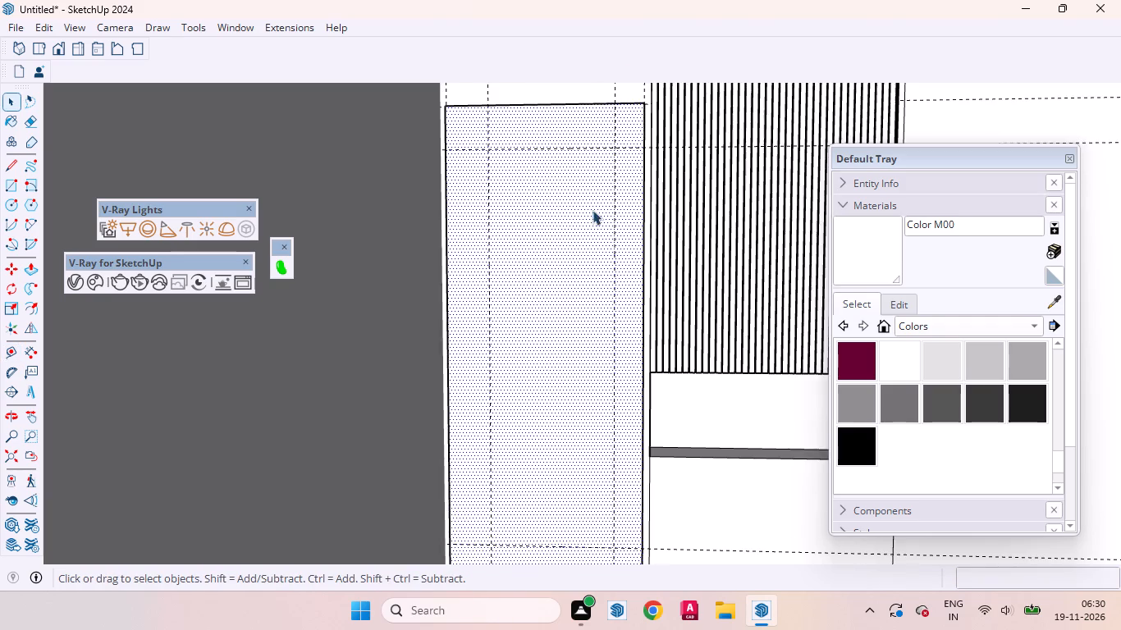
scroll(578, 246, down, 3)
key(r)
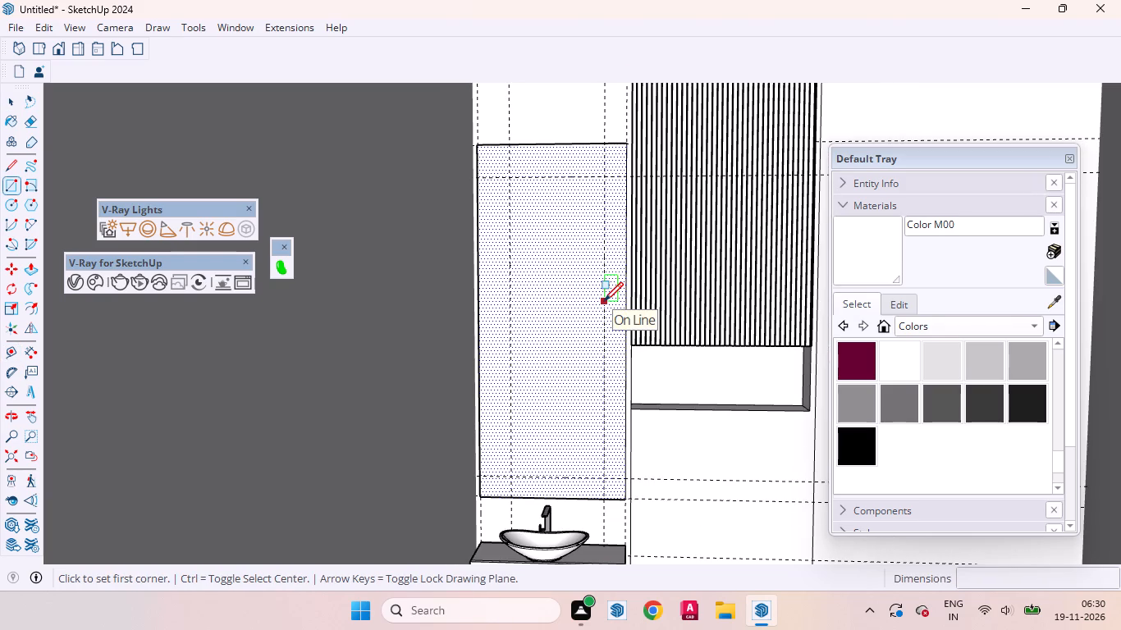
key(BackSpace)
key(t)
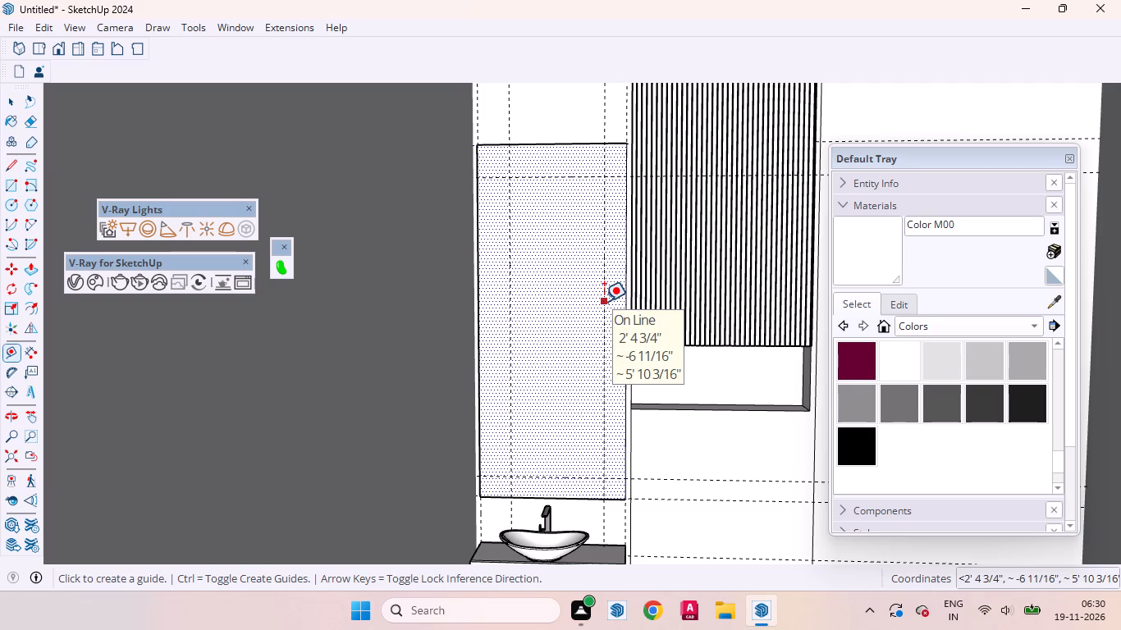
click(626, 304)
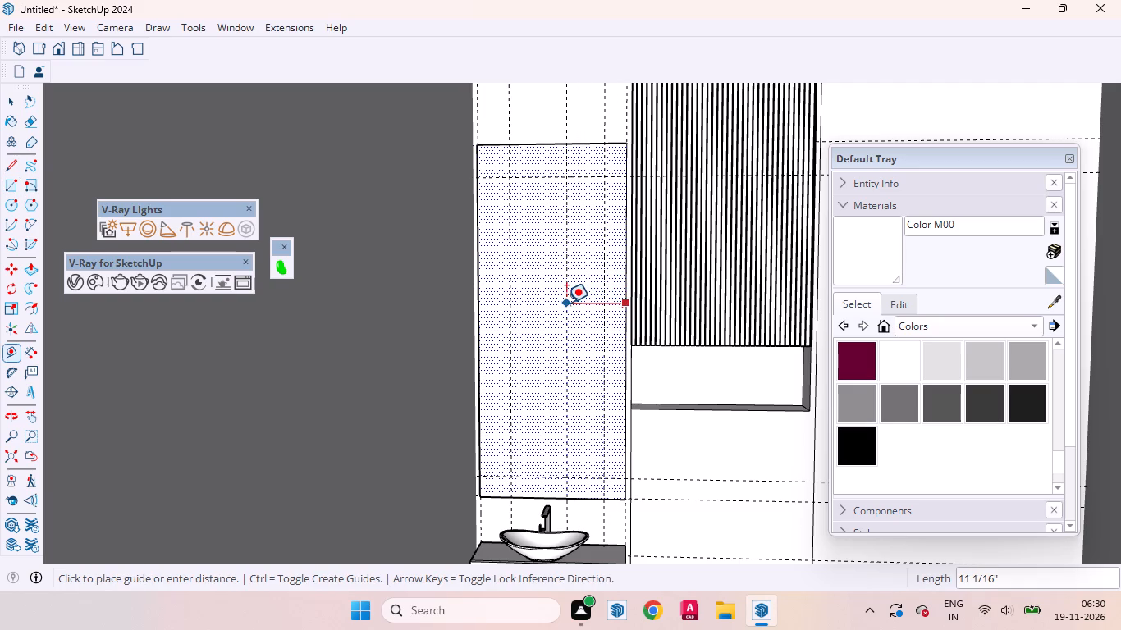
key(6)
key(Return)
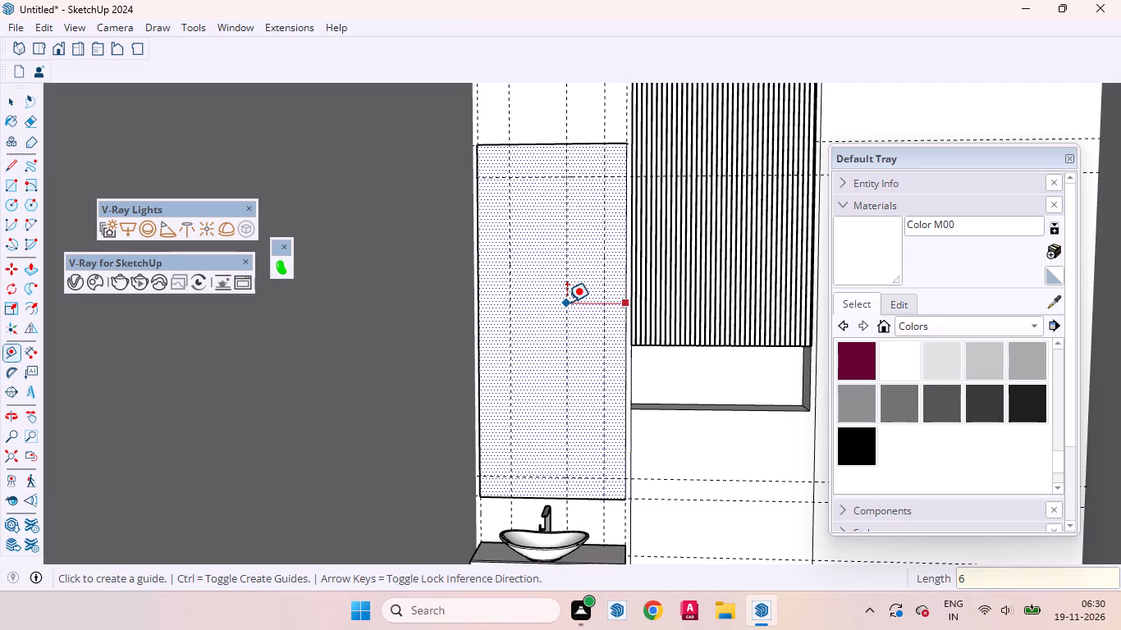
key(space)
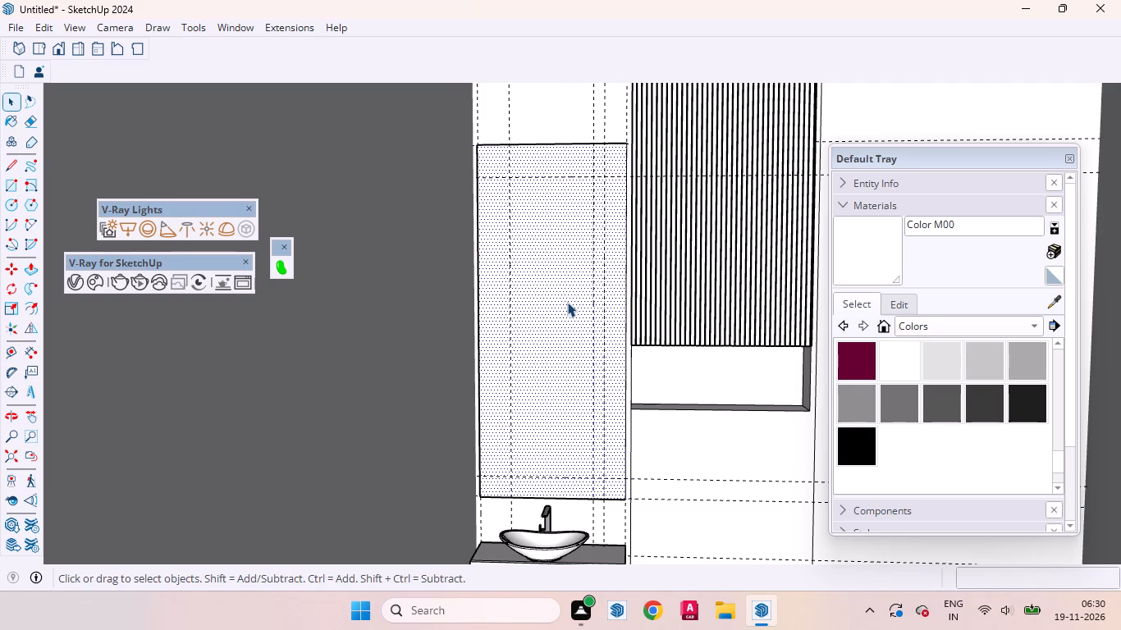
Set the arc tool to 100 segments.
key(a)
text(100)
key(Return)
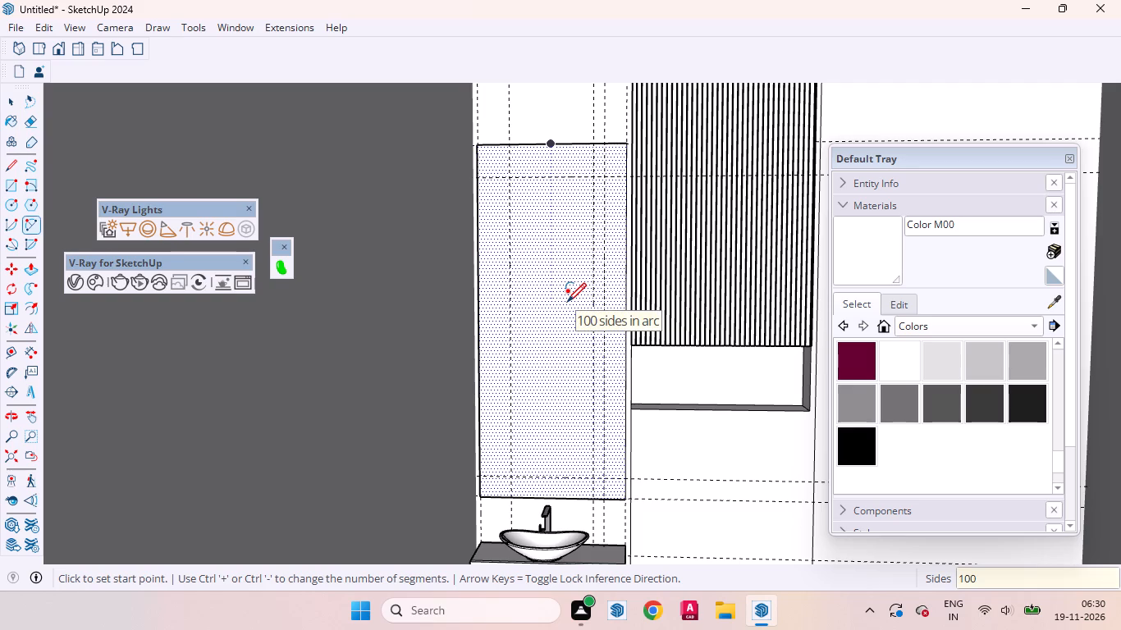
scroll(638, 511, up, 8)
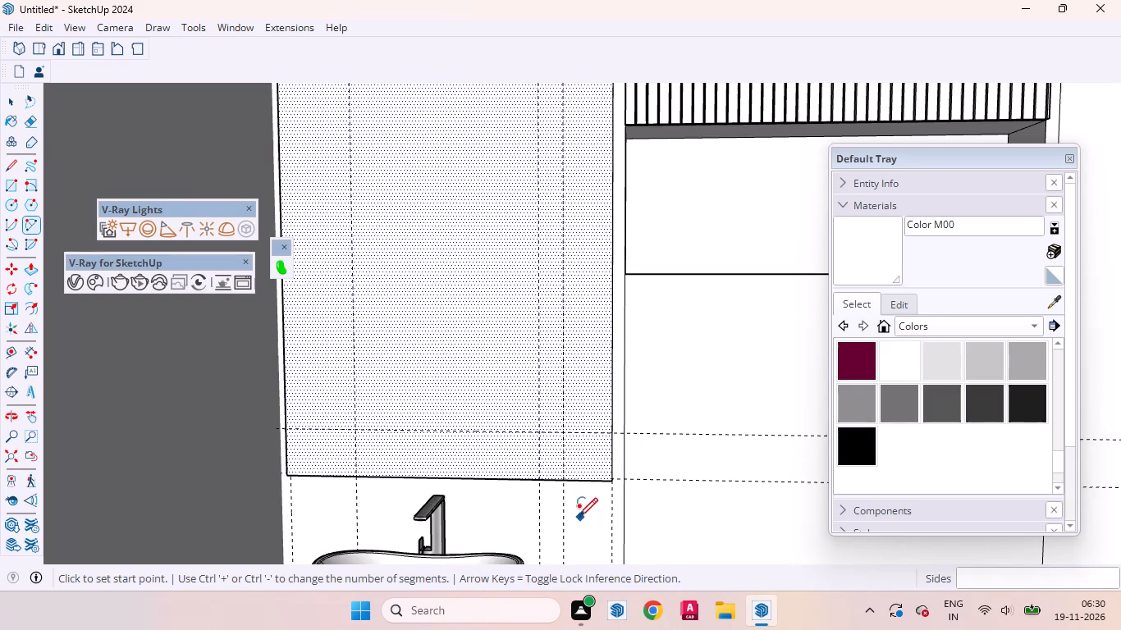
key(space)
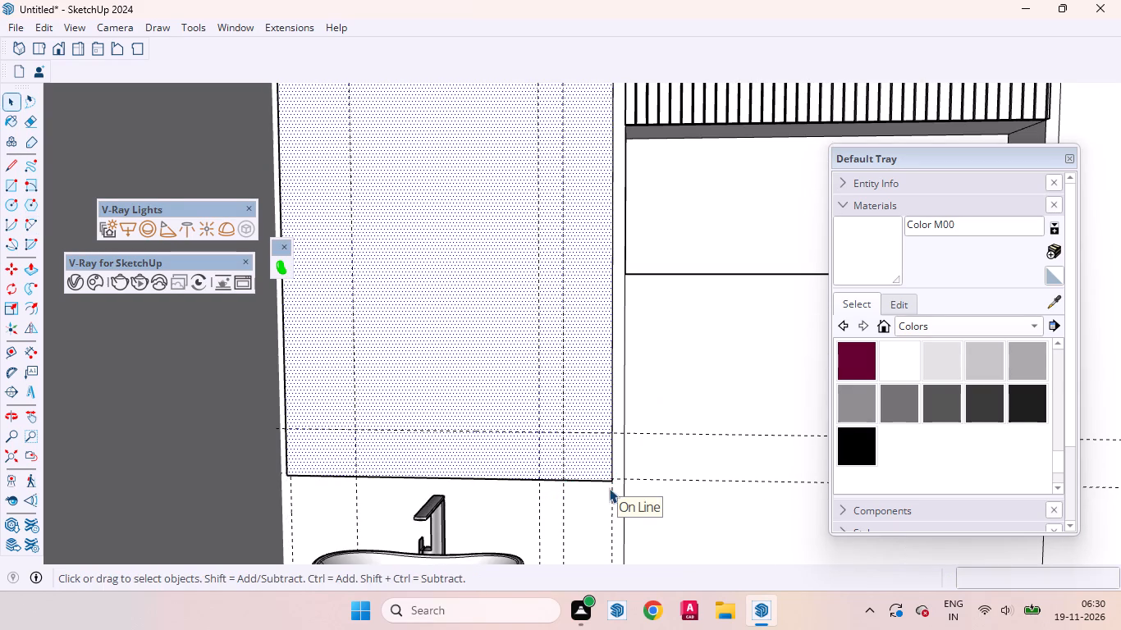
Place a horizontal guide on the raised panel 6 in above its lower edge.
scroll(562, 532, down, 5)
scroll(440, 238, down, 2)
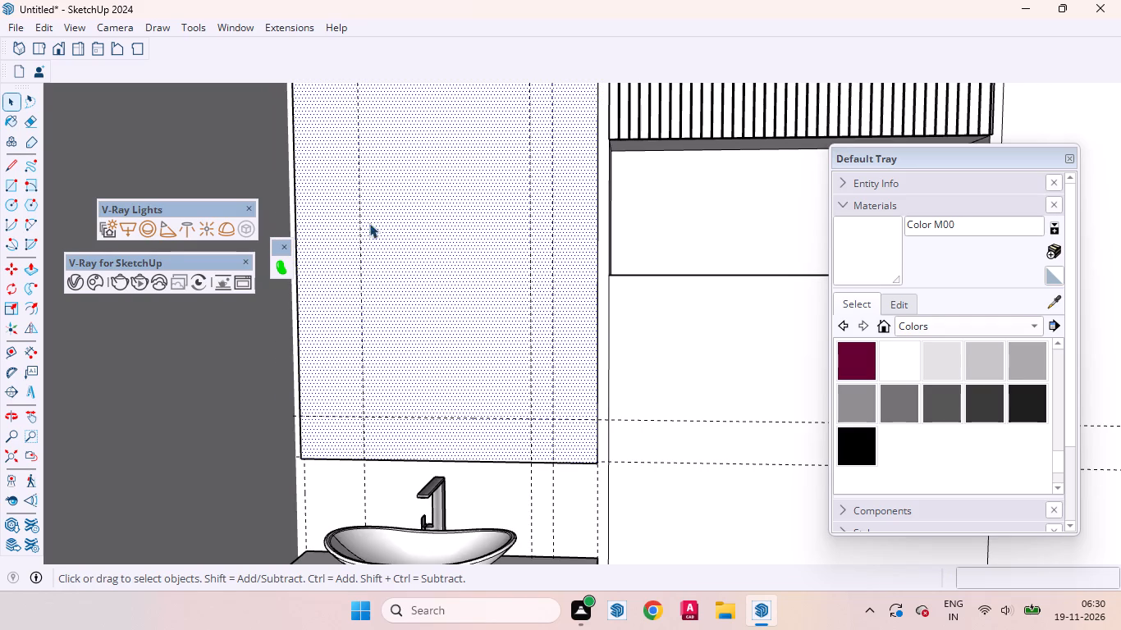
scroll(529, 332, down, 6)
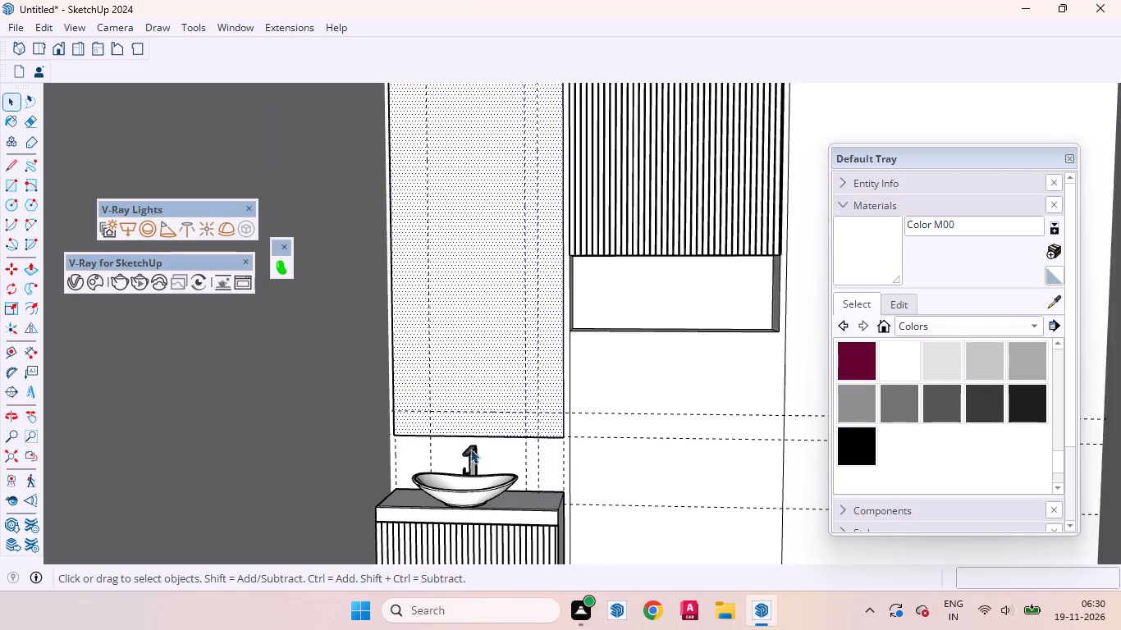
scroll(470, 449, down, 4)
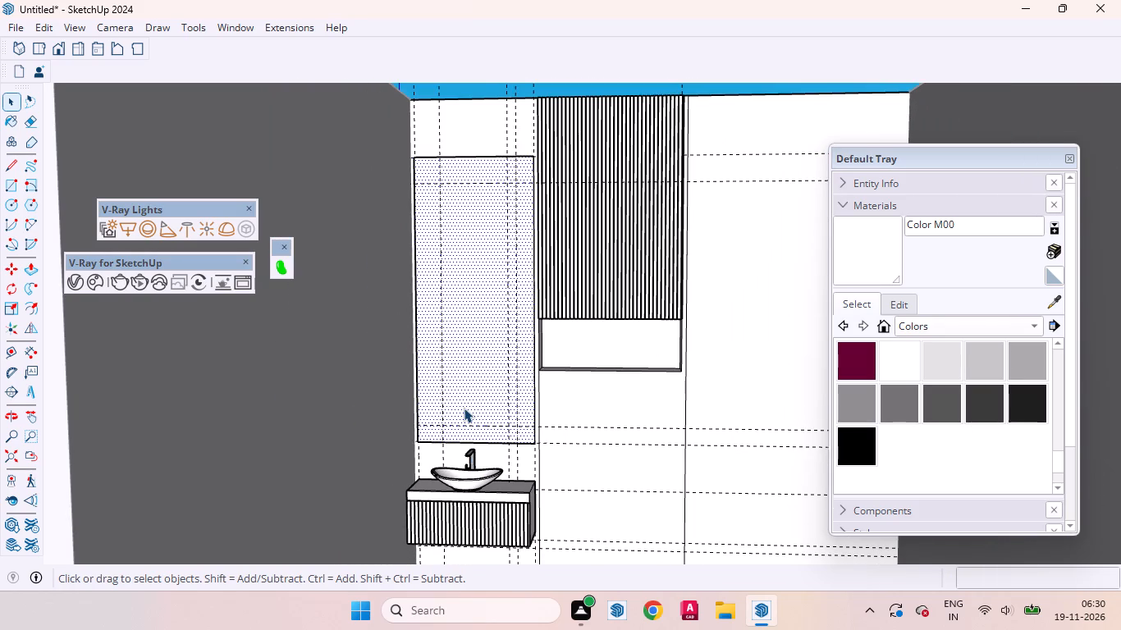
key(t)
scroll(454, 448, up, 3)
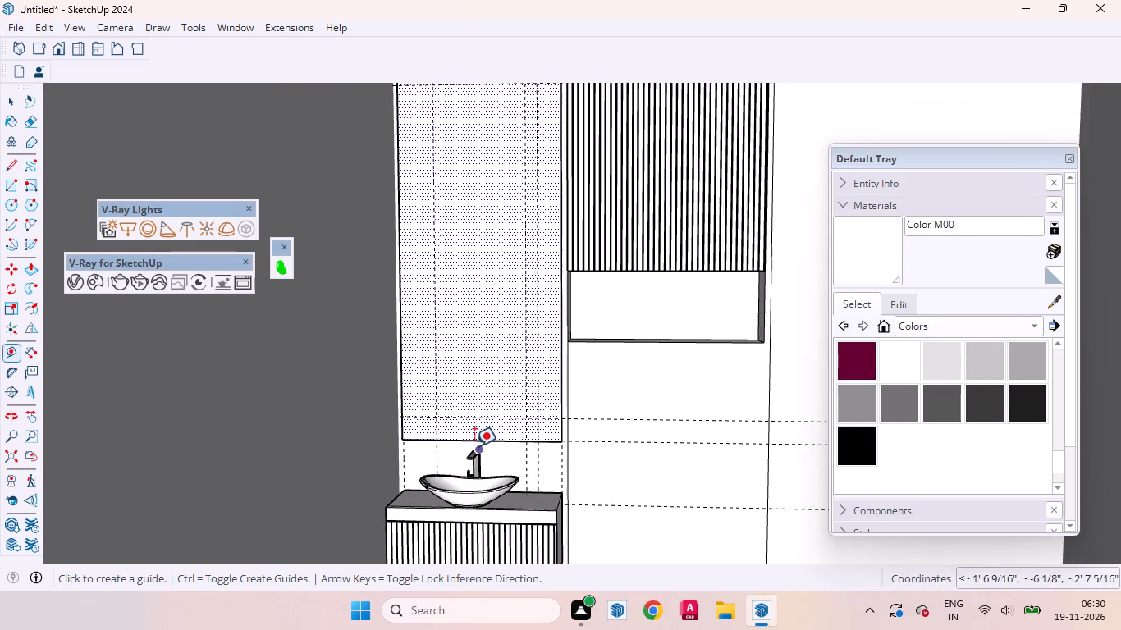
scroll(474, 446, up, 2)
click(505, 441)
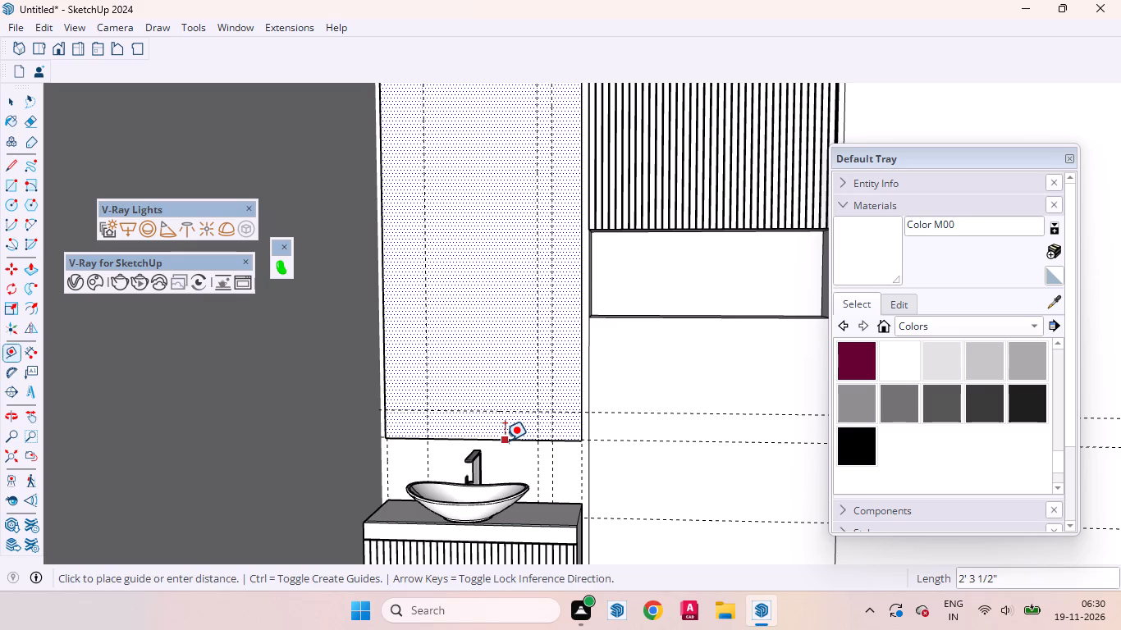
key(6)
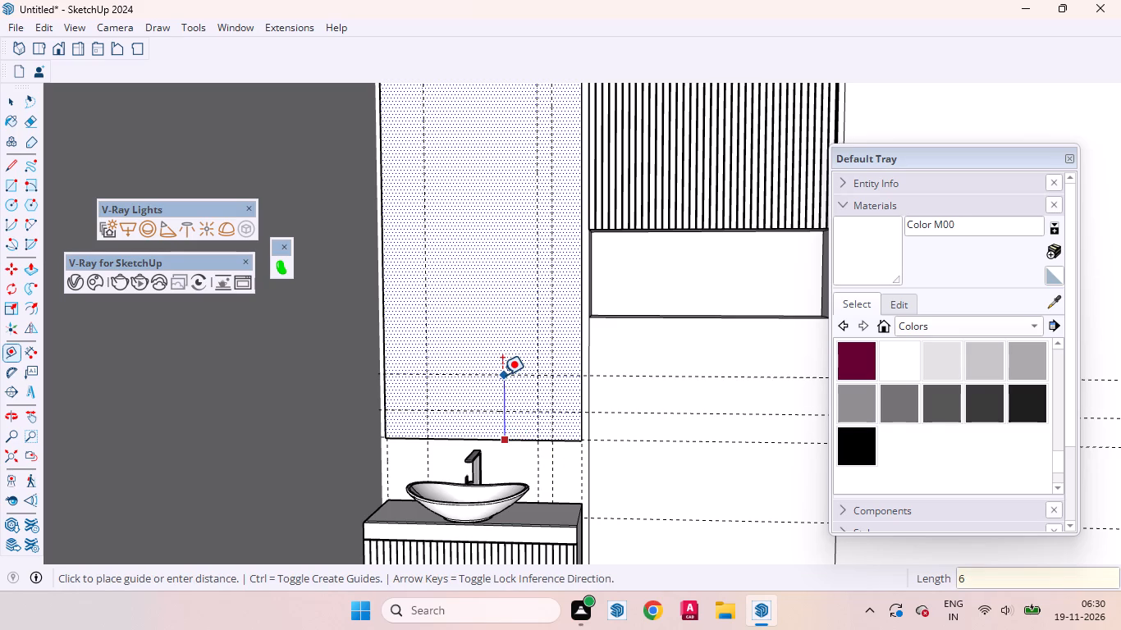
key(Return)
key(space)
Round both lower corners of the raised panel with arcs tangent to its edges, ending on the 6 in guides.
key(a)
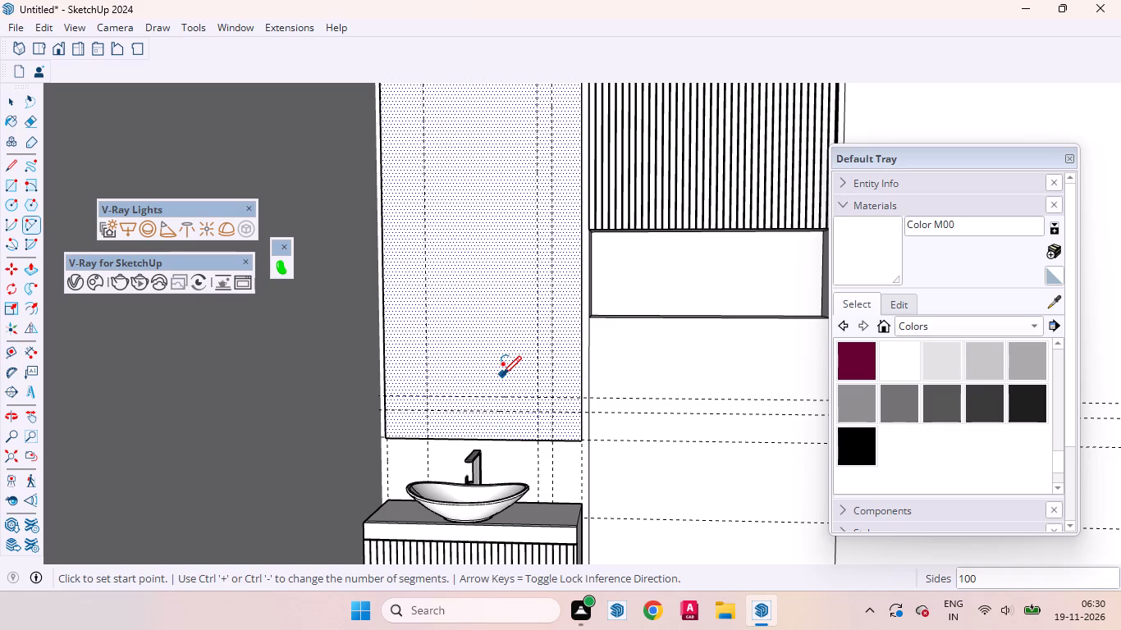
scroll(546, 434, up, 5)
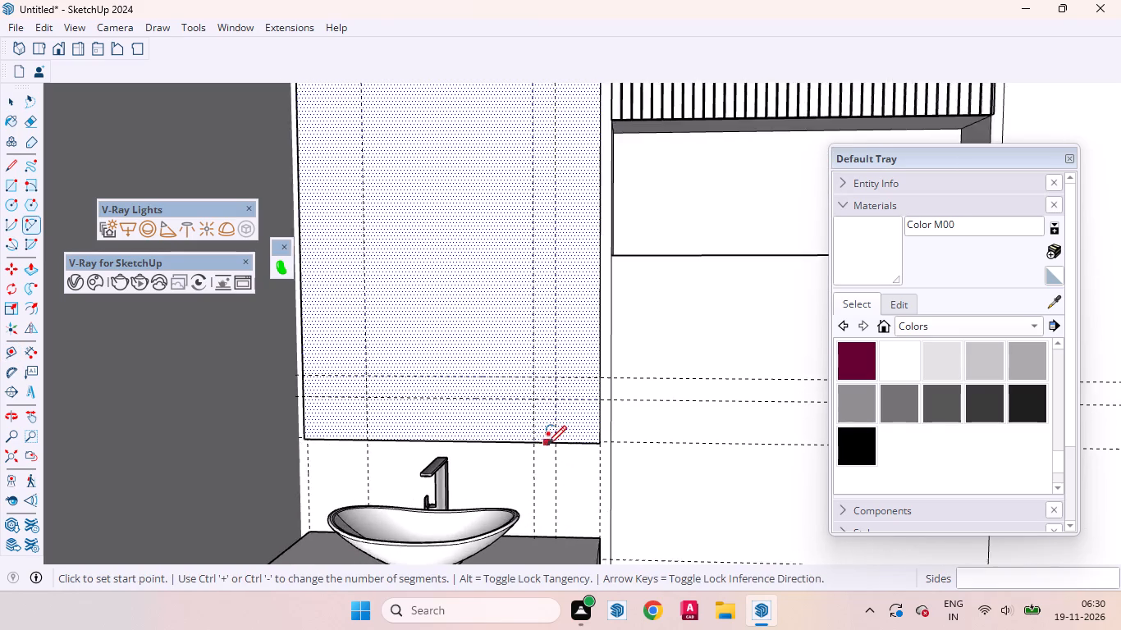
scroll(547, 445, up, 1)
click(533, 442)
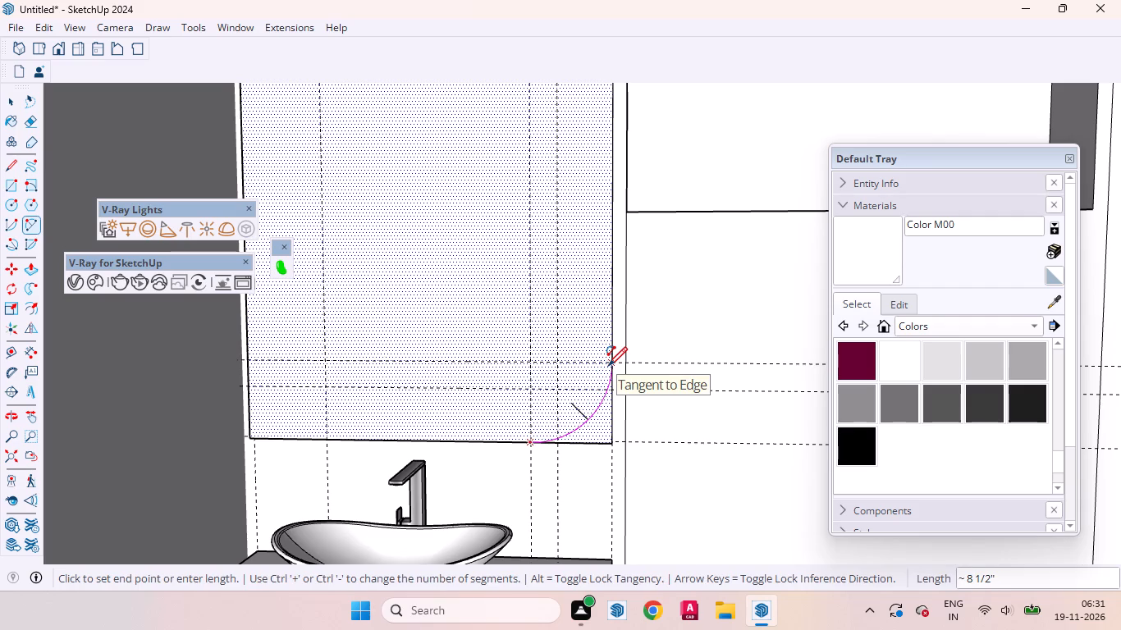
double_click(609, 366)
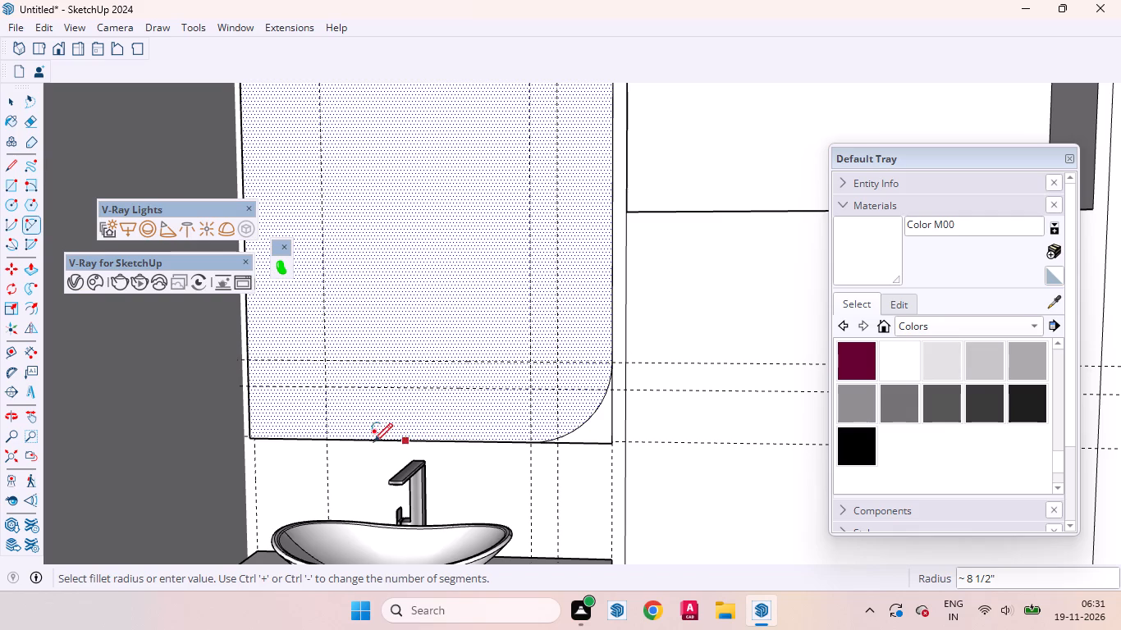
click(328, 438)
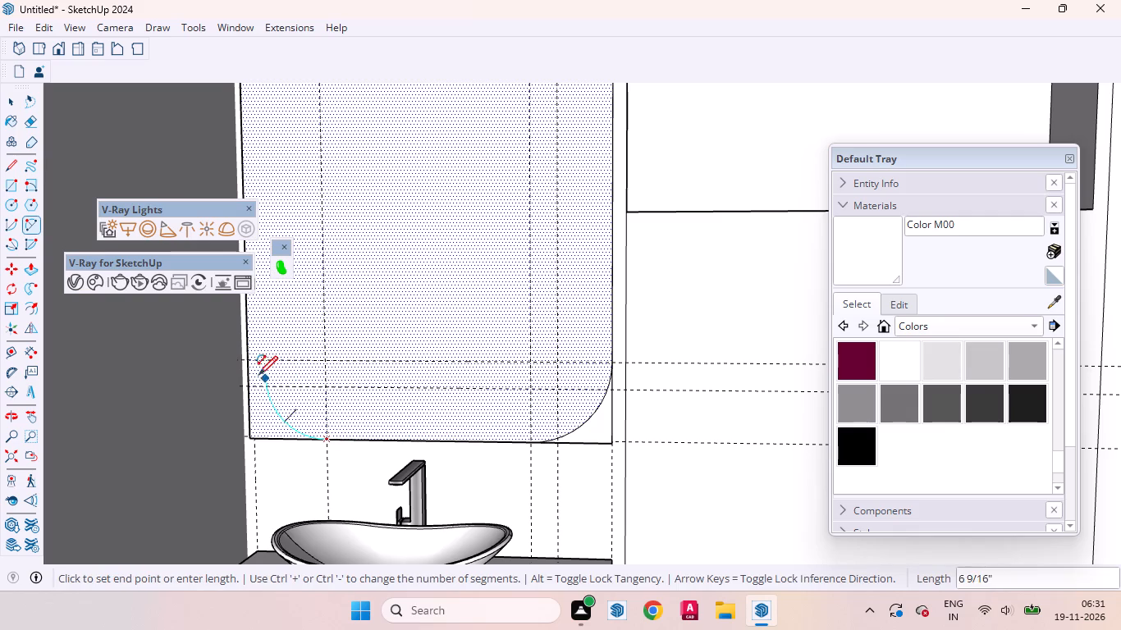
double_click(246, 360)
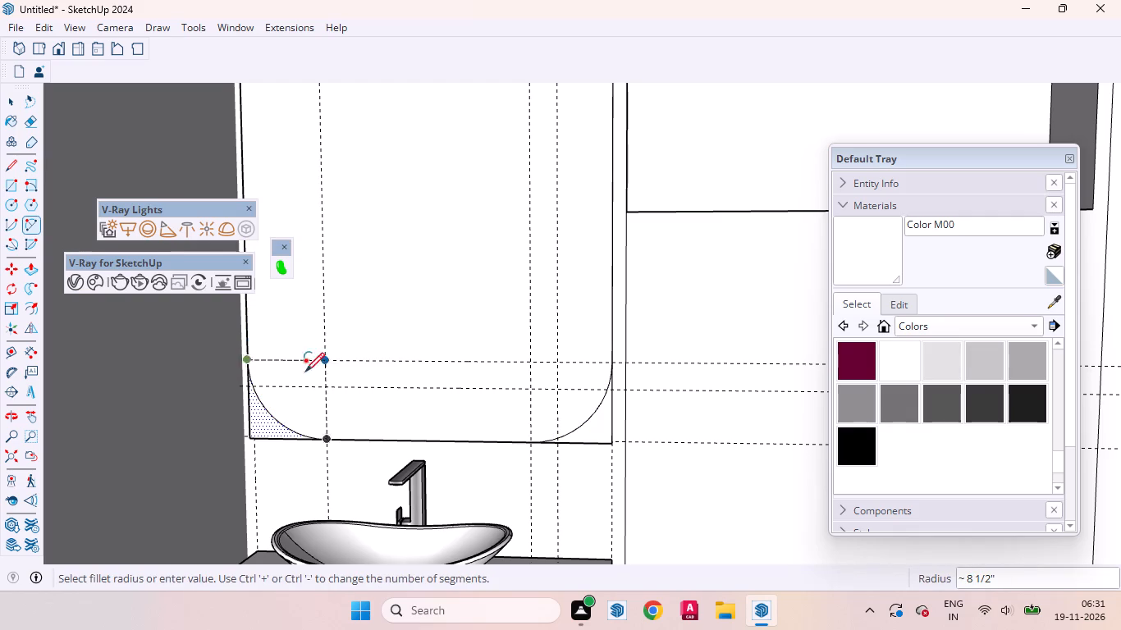
Round both upper corners of the raised panel with arcs tangent to its edges, ending on the 6 in guides.
scroll(428, 438, down, 16)
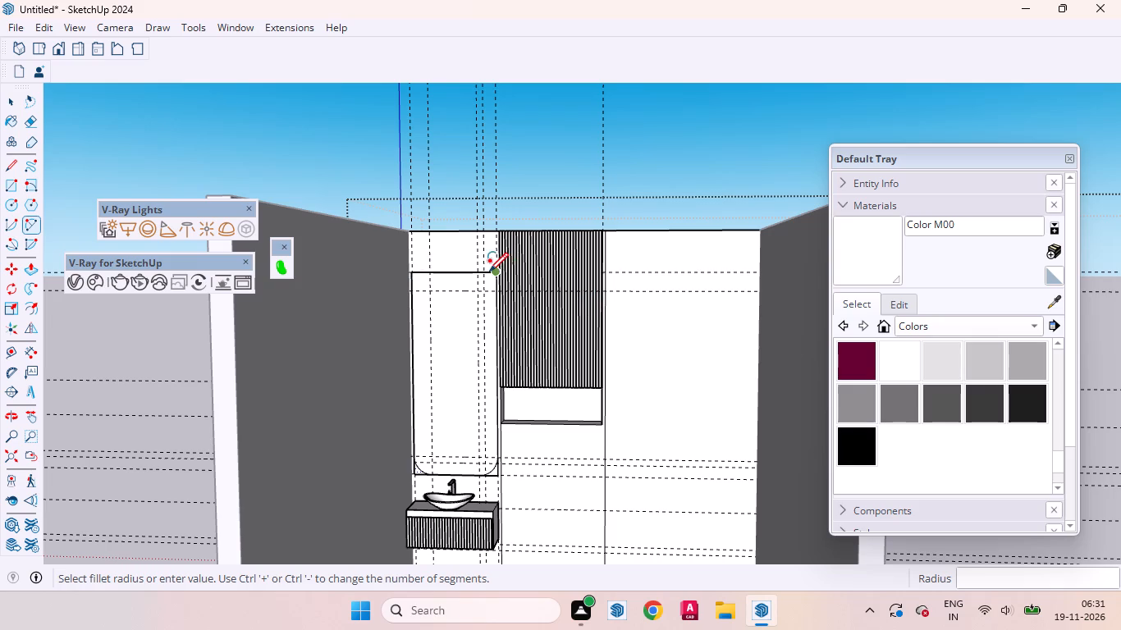
scroll(489, 272, up, 9)
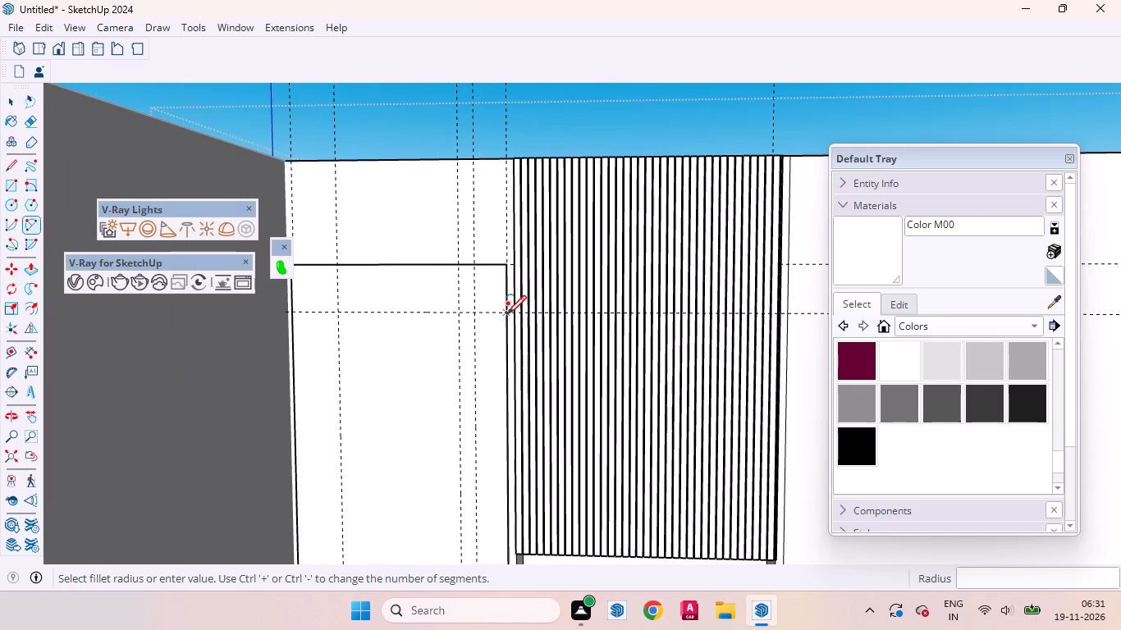
click(507, 314)
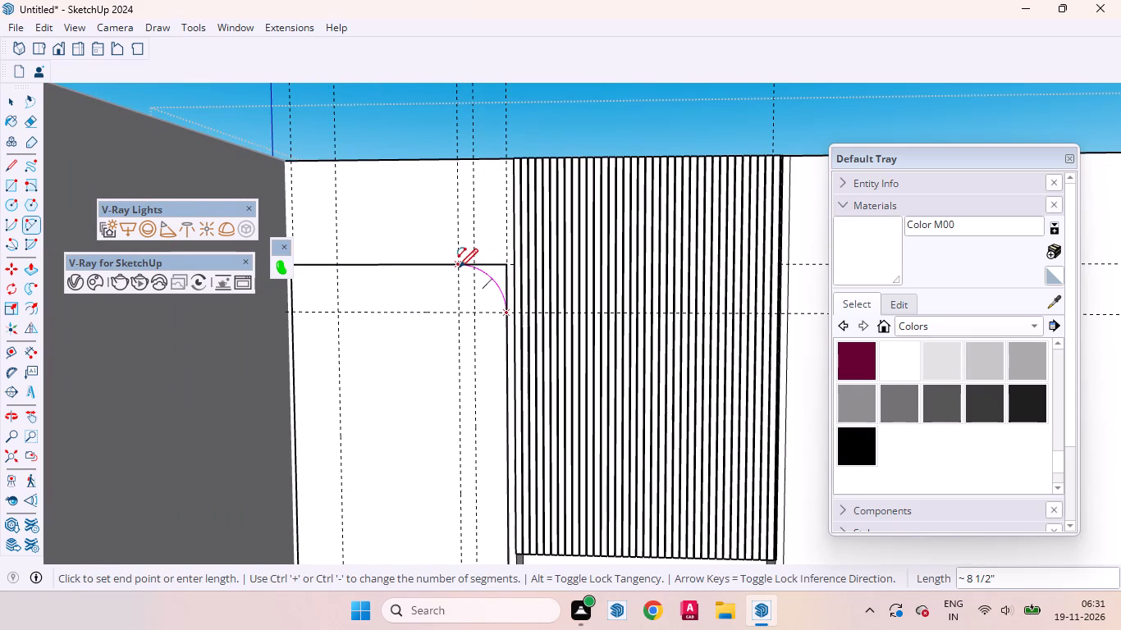
double_click(458, 264)
scroll(606, 352, down, 2)
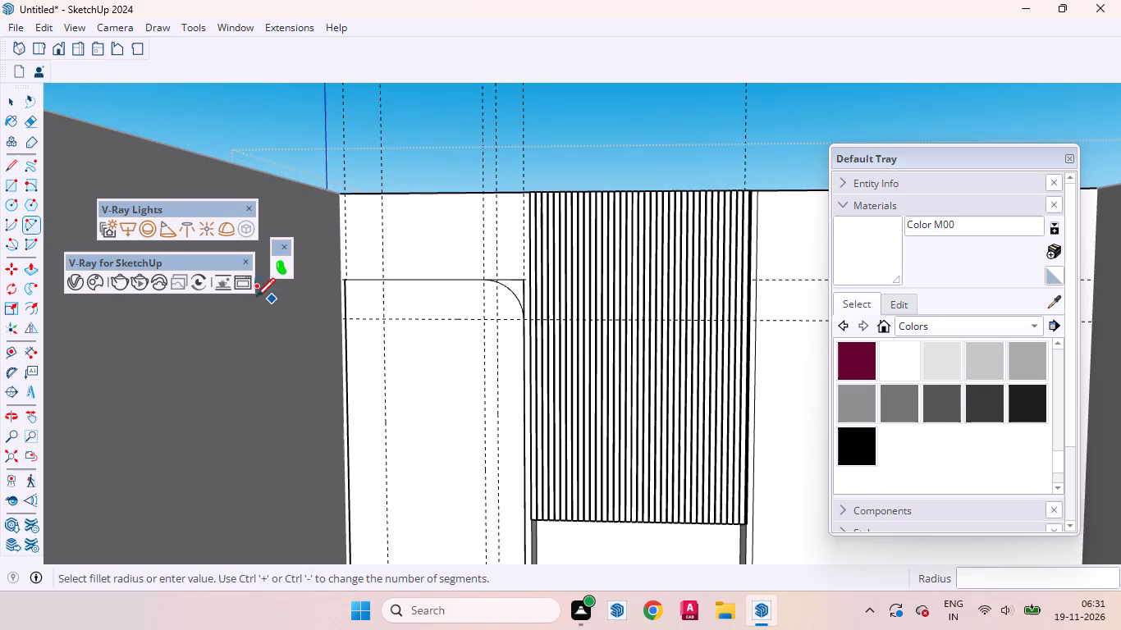
scroll(306, 296, up, 6)
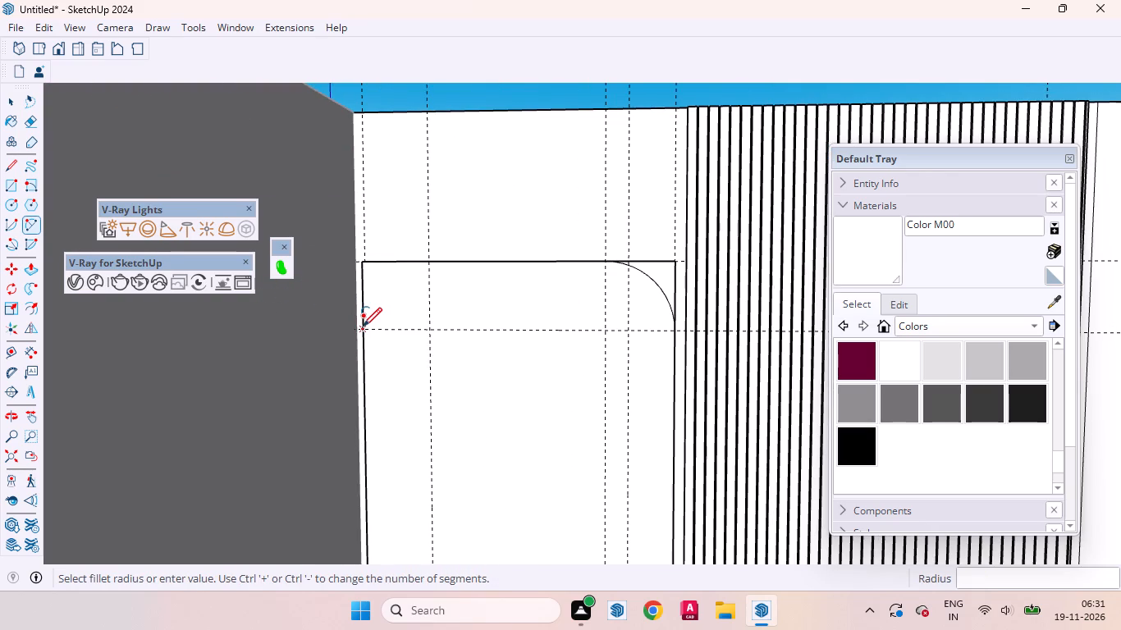
click(363, 326)
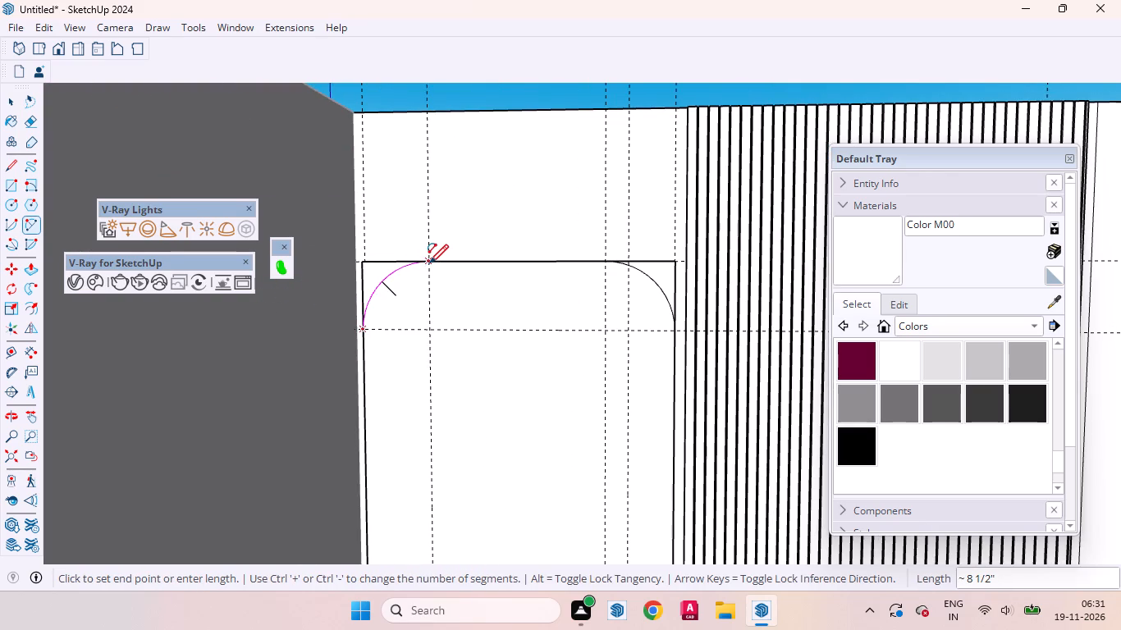
double_click(429, 263)
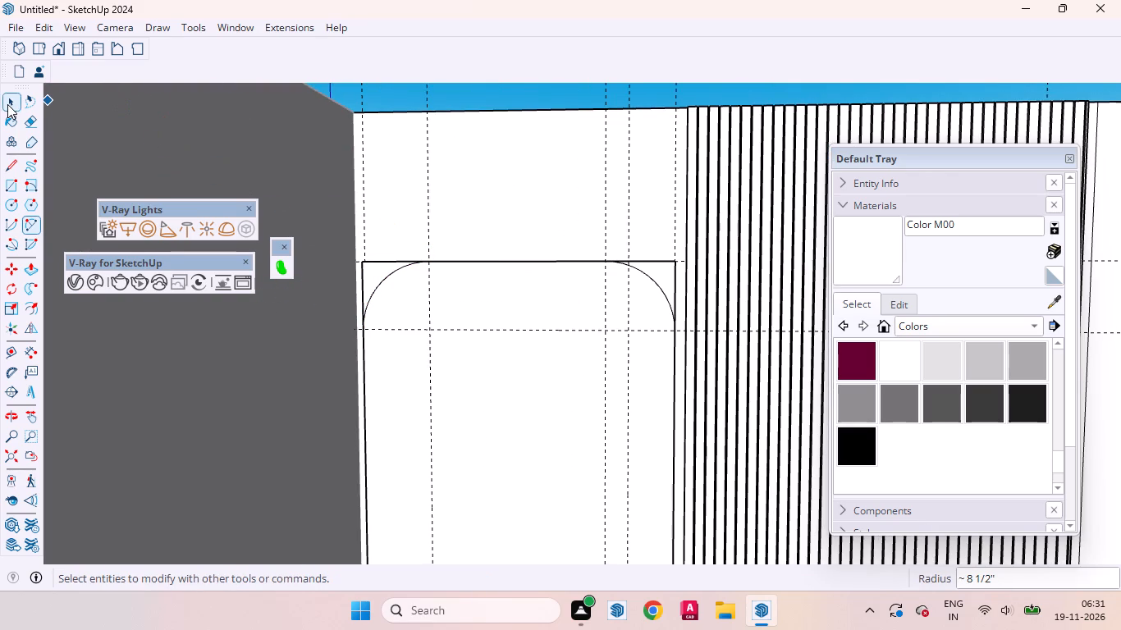
Push the waste outside the raised panel's upper arc next to the louvres back about 11/16 in, flush with the wall.
click(7, 104)
click(661, 274)
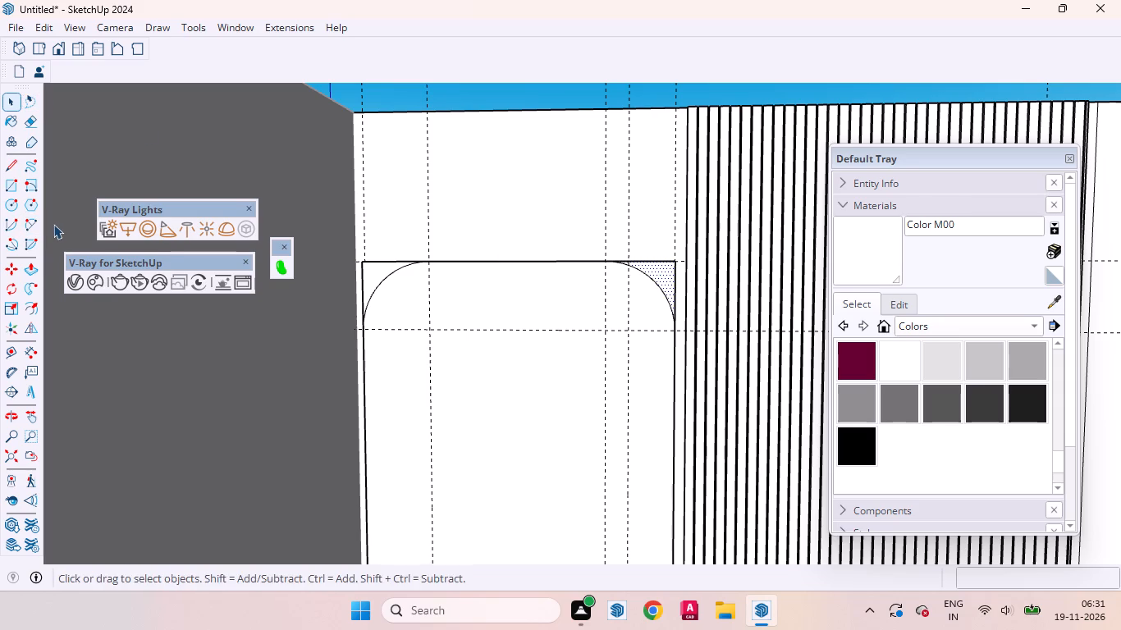
click(26, 270)
scroll(696, 301, up, 4)
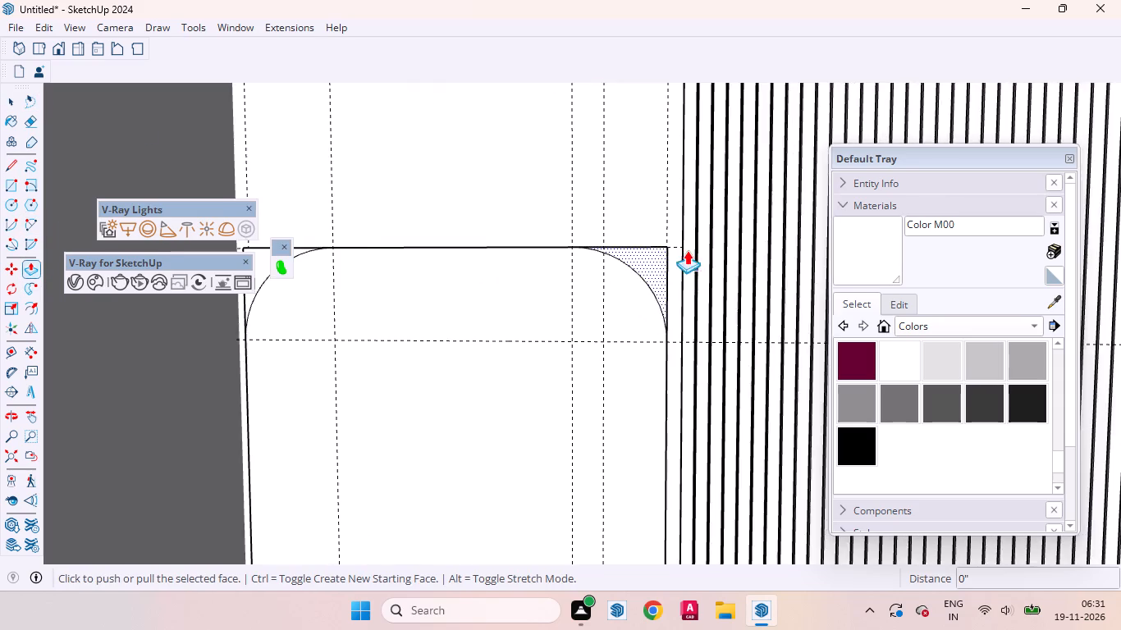
scroll(687, 250, up, 3)
middle_drag(687, 244, 576, 422)
scroll(662, 275, up, 8)
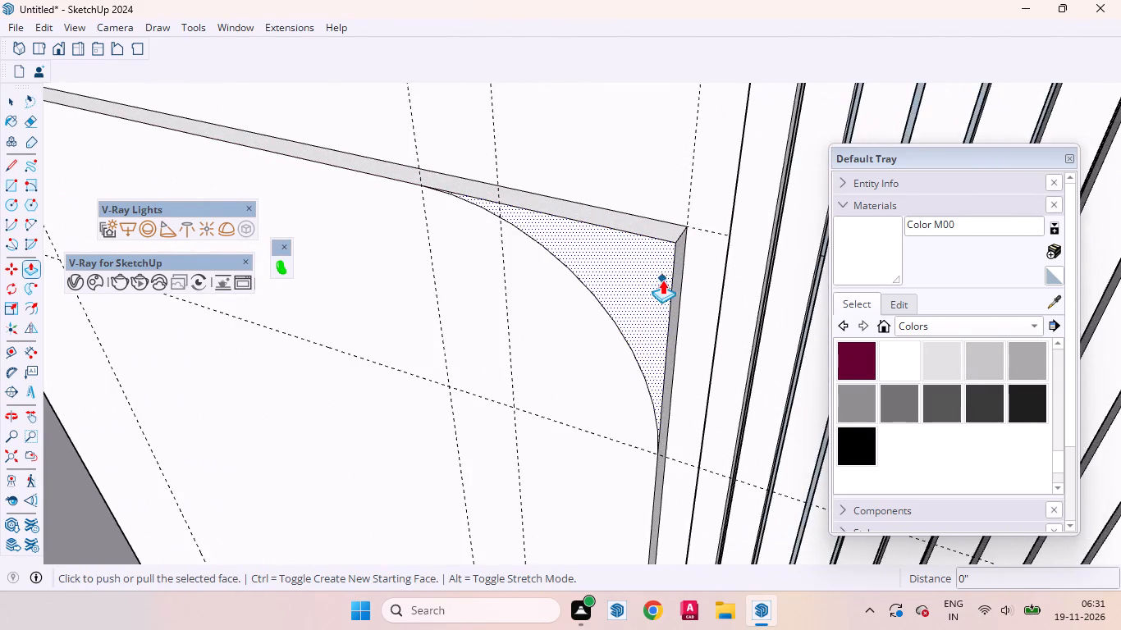
scroll(662, 280, up, 2)
click(644, 283)
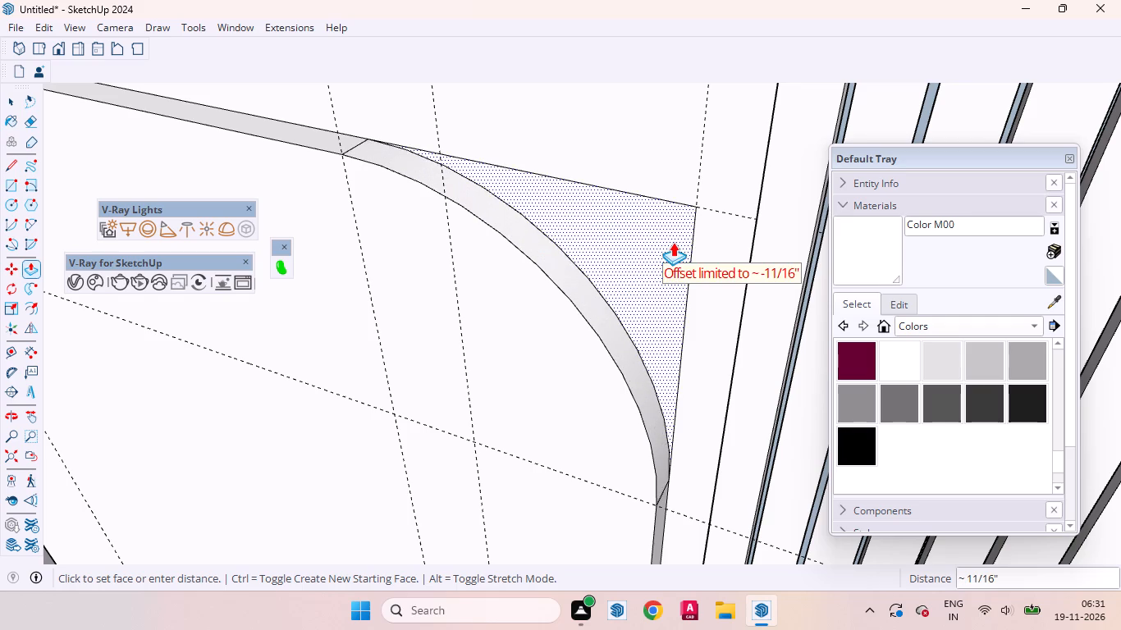
click(673, 242)
Push the waste outside the panel's upper arc beside the side wall back by the same distance, flush with the wall.
scroll(762, 249, down, 16)
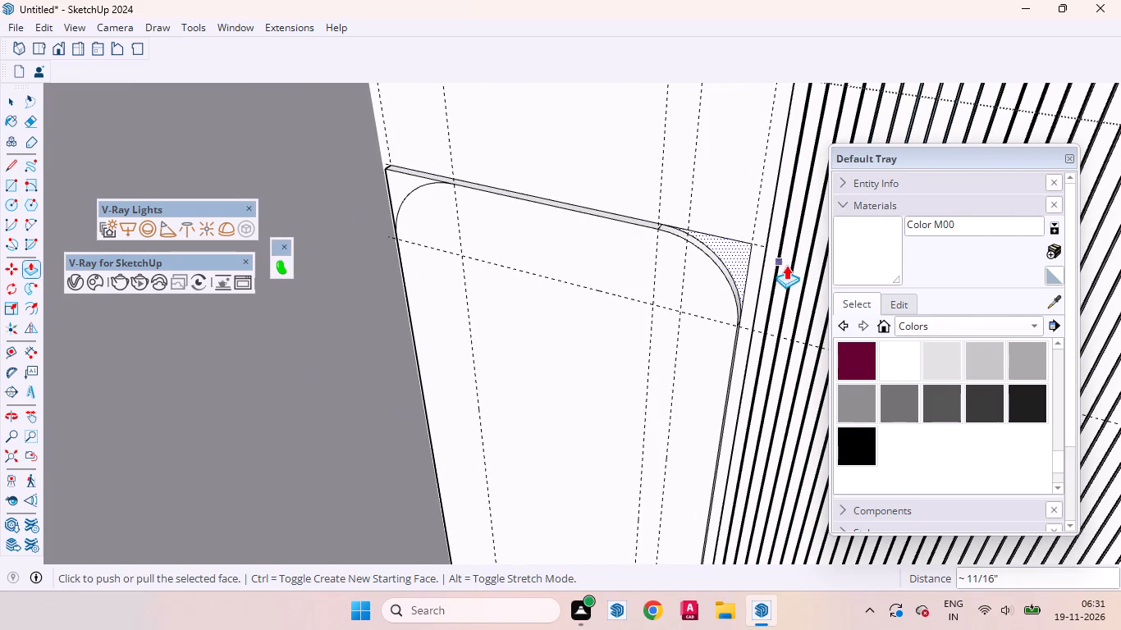
key(space)
text(p)
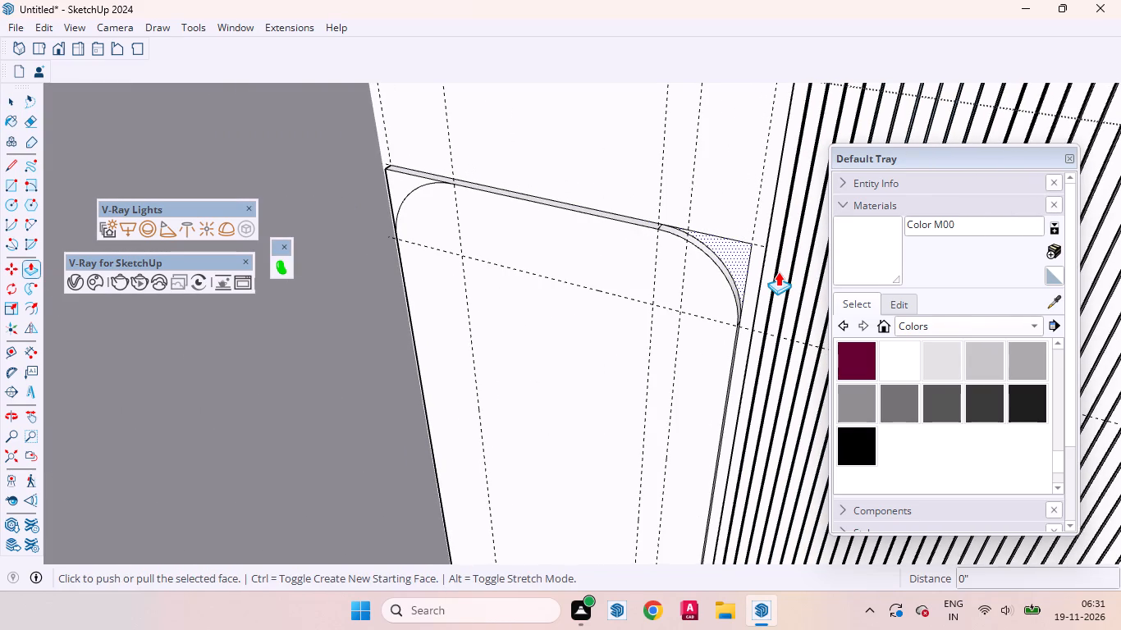
scroll(415, 200, up, 8)
key(space)
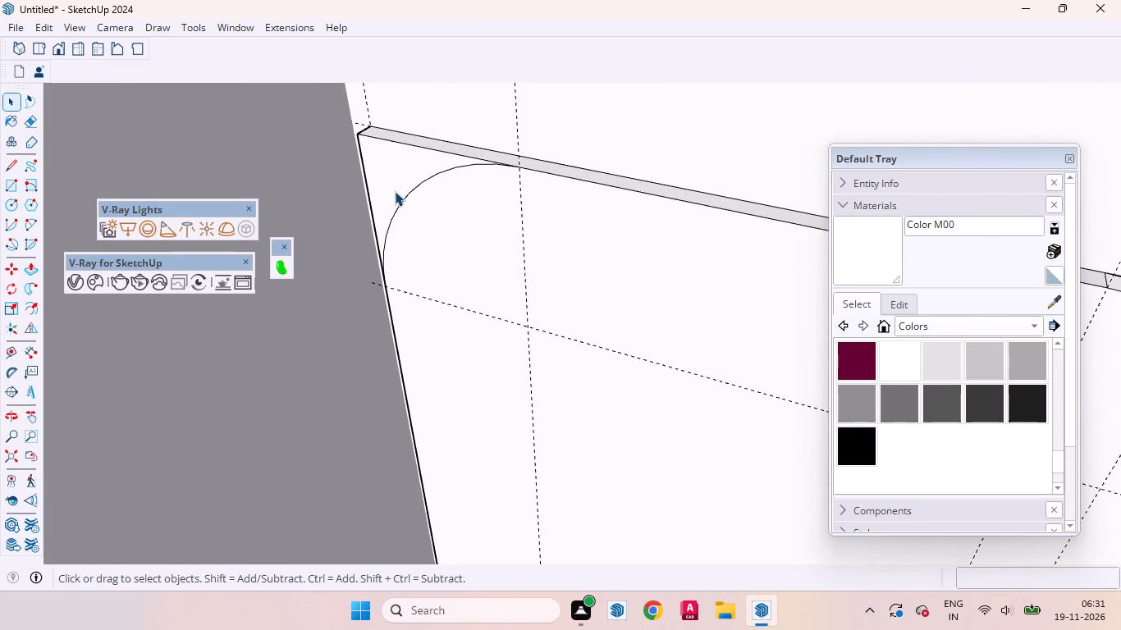
click(387, 190)
key(p)
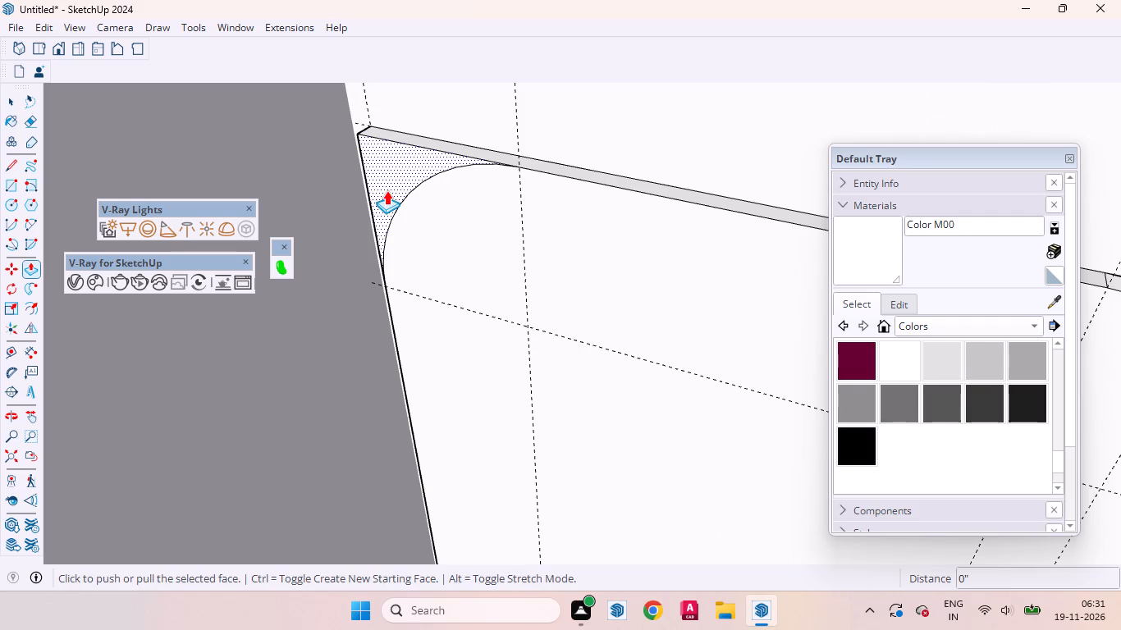
double_click(387, 190)
Push the waste outside the panel's lower arc on the louvre side back flush with the wall.
scroll(499, 162, down, 5)
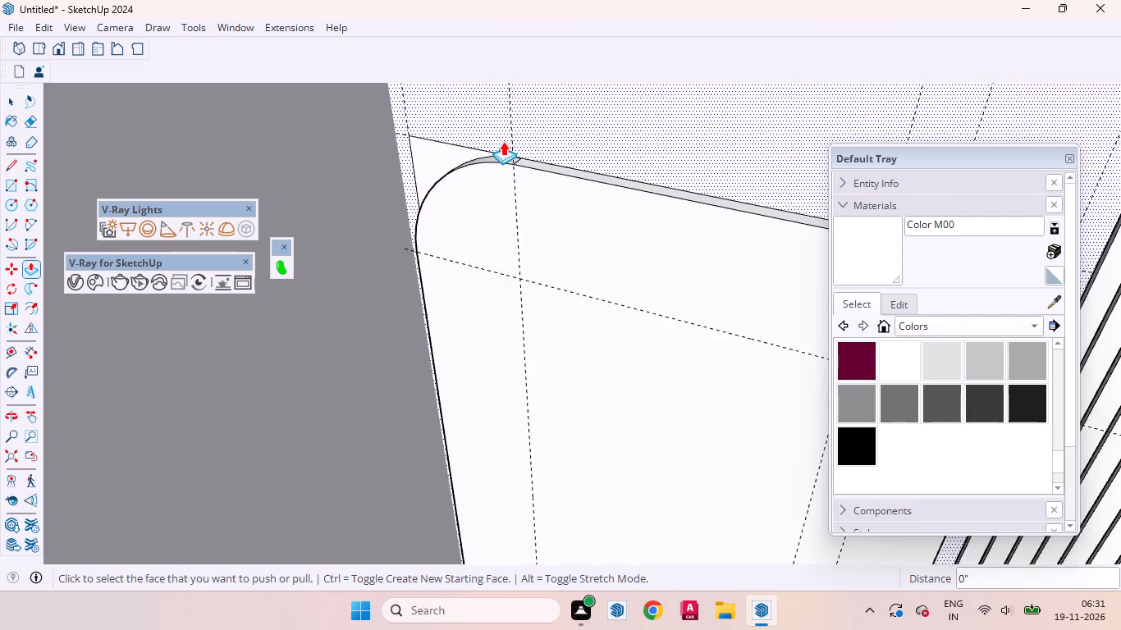
scroll(503, 141, down, 10)
scroll(469, 126, up, 1)
scroll(470, 148, down, 8)
scroll(542, 423, up, 4)
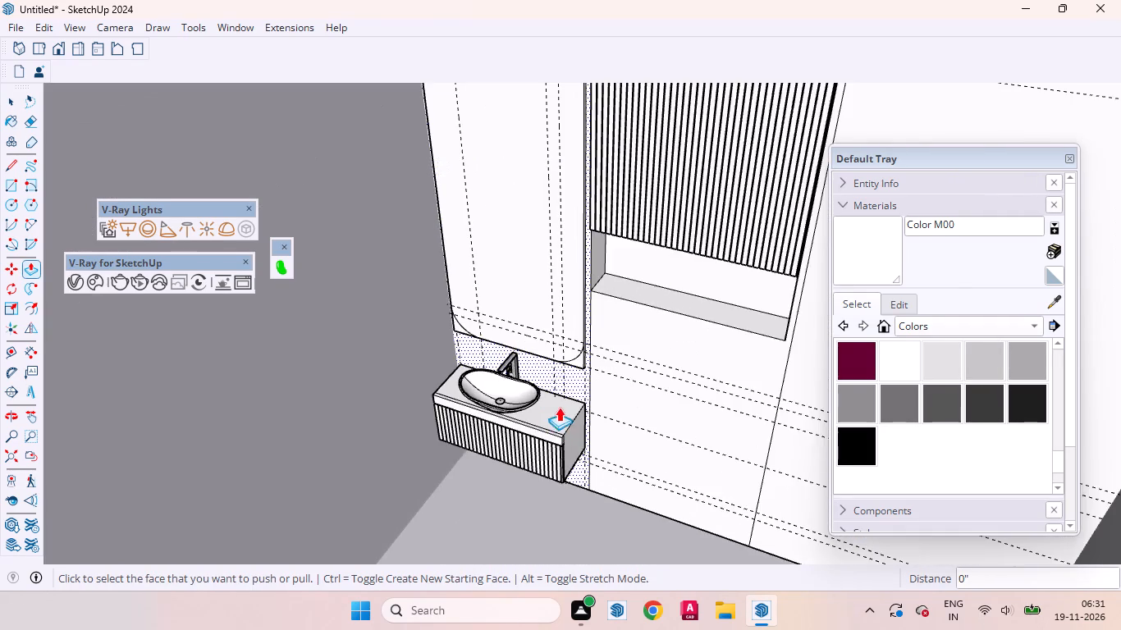
scroll(560, 399, up, 7)
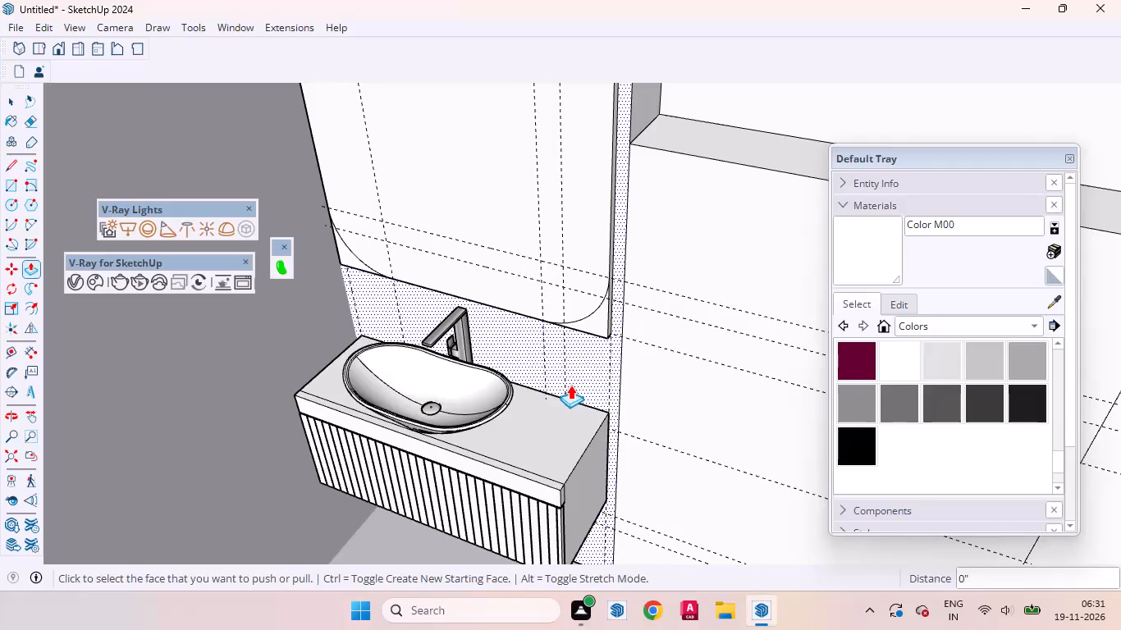
scroll(599, 289, up, 1)
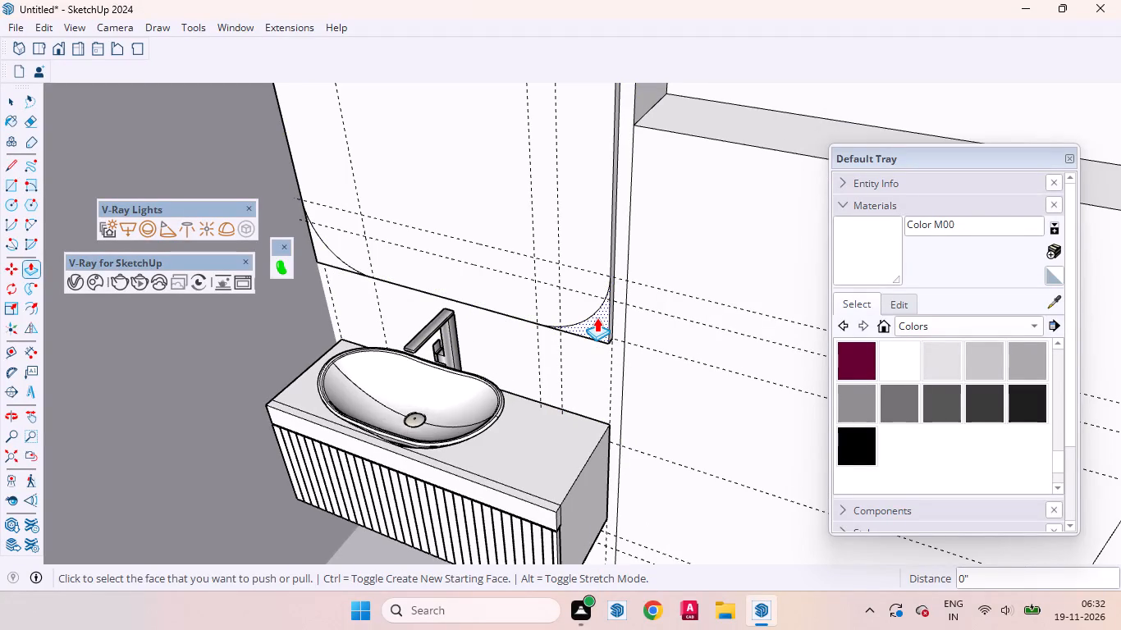
scroll(579, 317, up, 6)
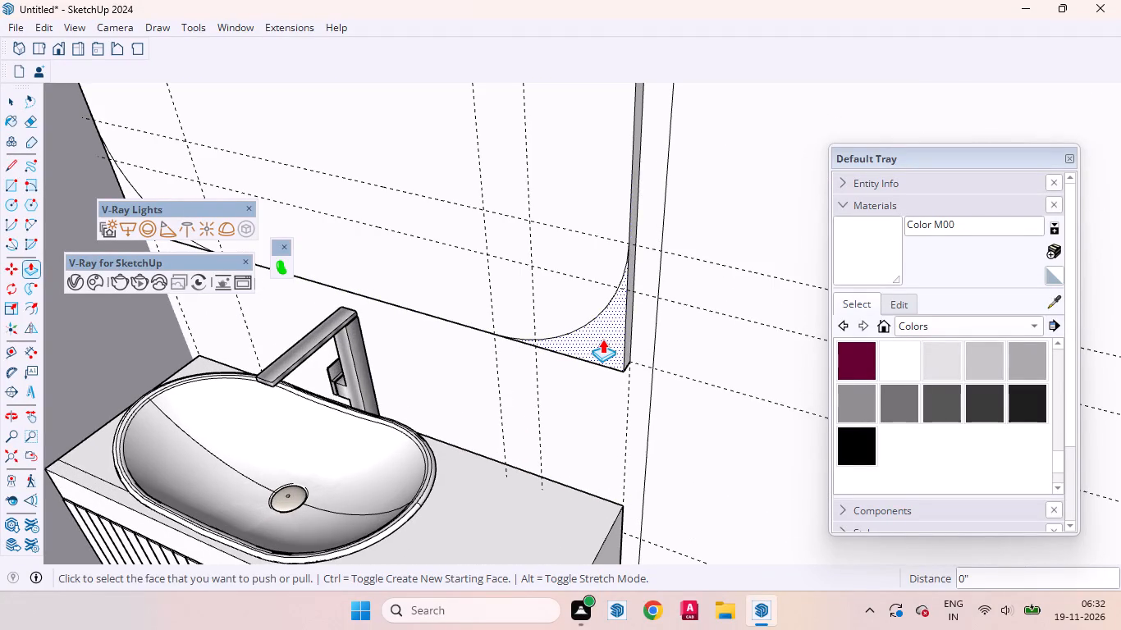
double_click(602, 339)
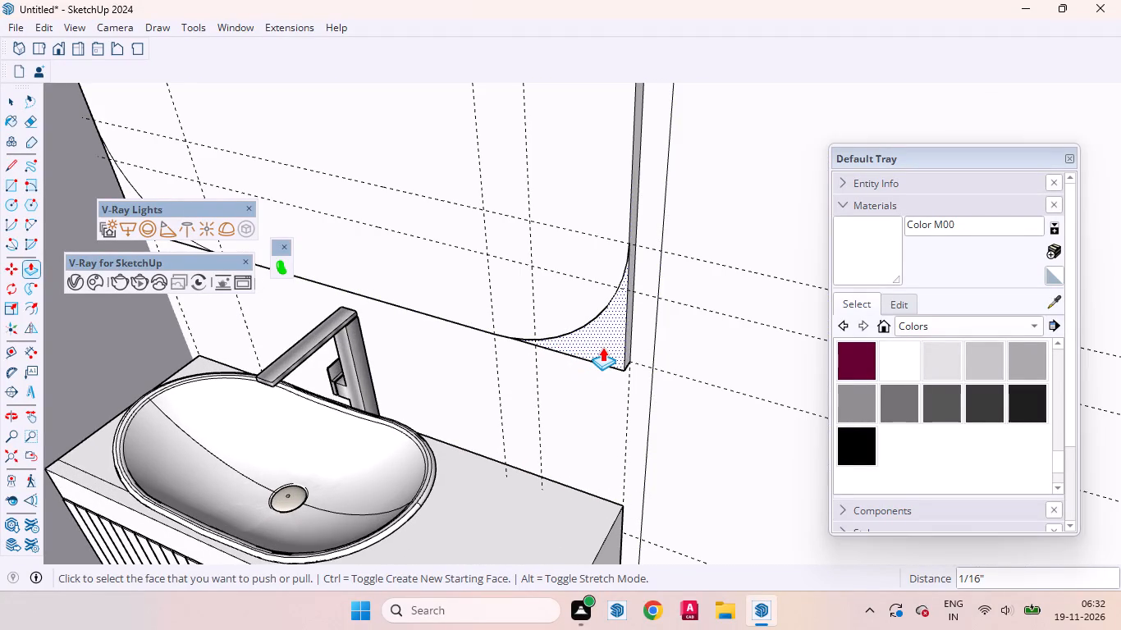
double_click(602, 347)
scroll(625, 350, up, 4)
click(607, 354)
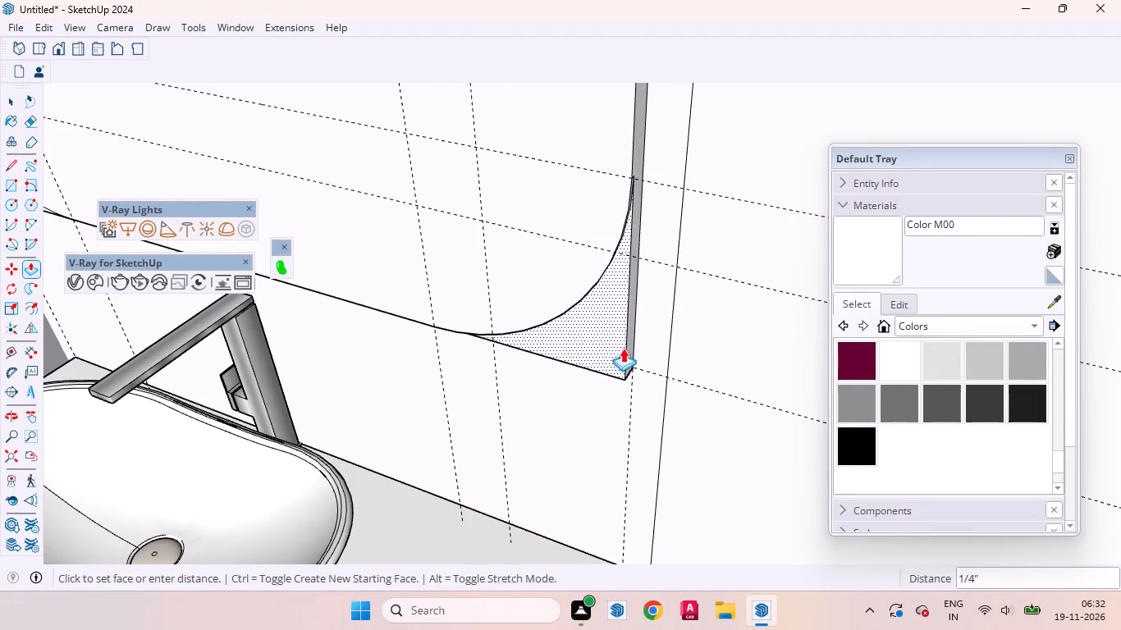
click(638, 317)
Push the waste outside the panel's lower arc beside the side wall back about 11/16 in, flush with the wall.
scroll(704, 385, down, 6)
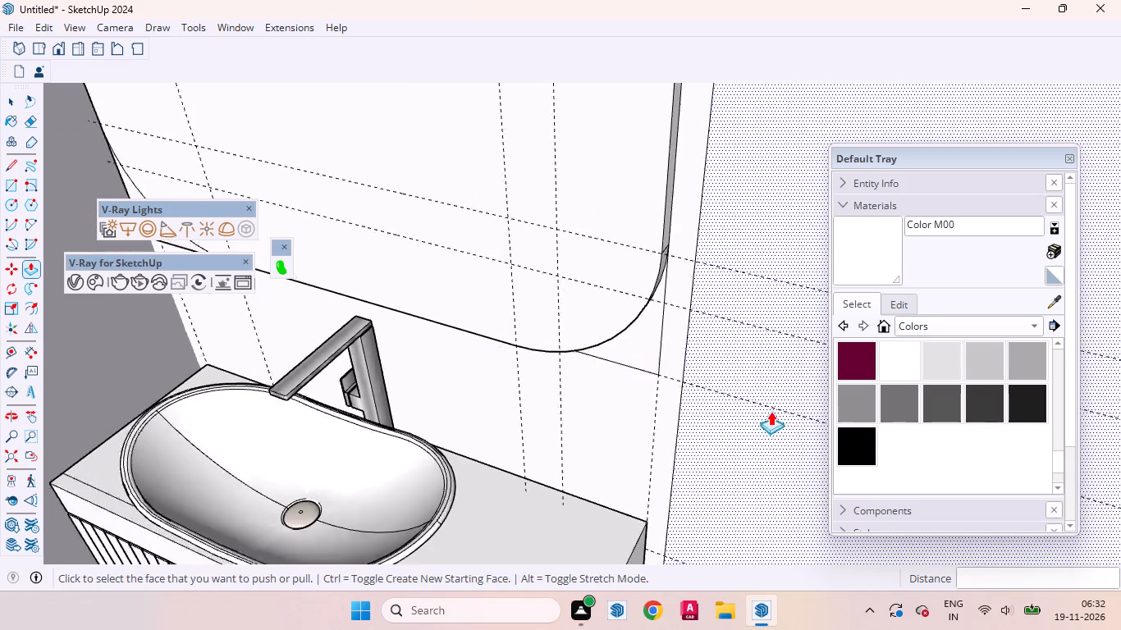
scroll(771, 411, down, 5)
scroll(794, 415, up, 1)
scroll(287, 300, up, 13)
click(423, 281)
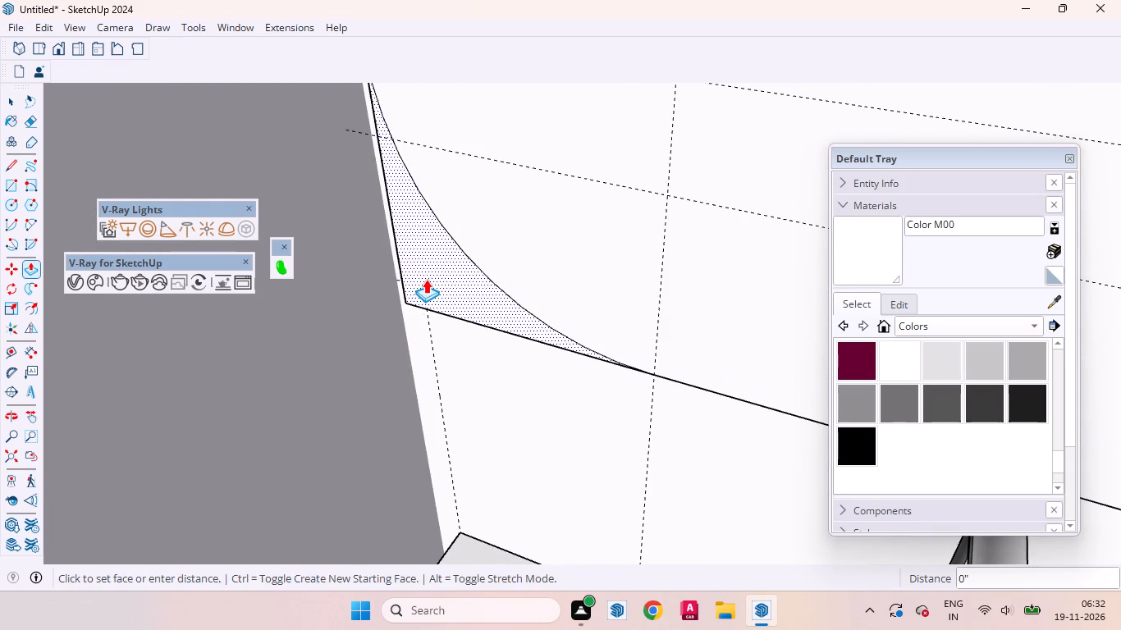
click(530, 355)
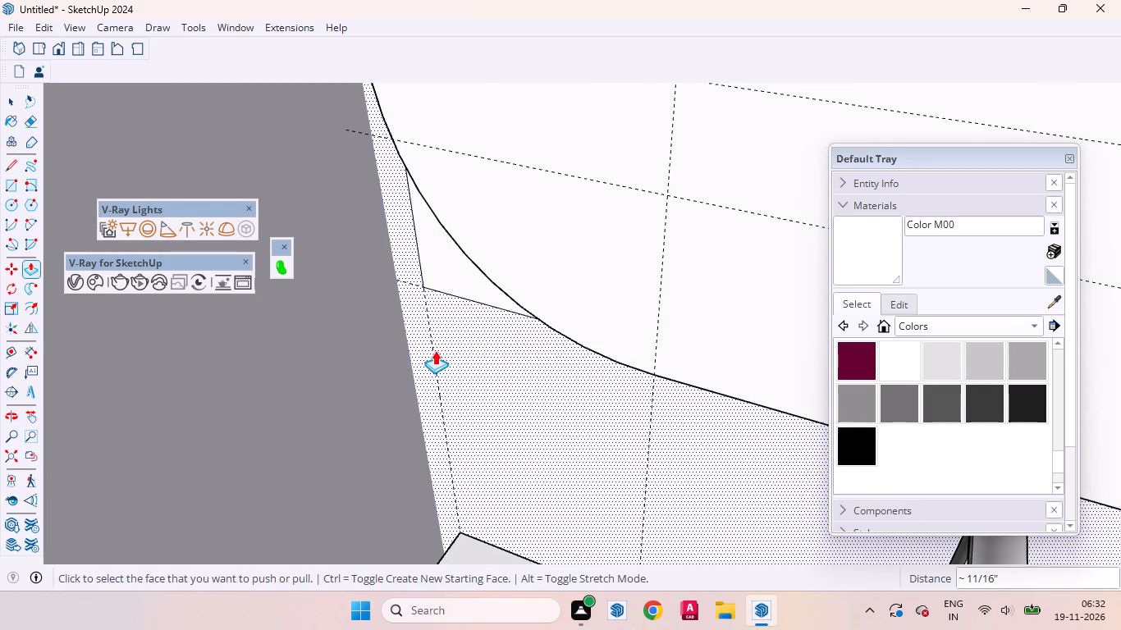
Erase the leftover square-corner edges on the wall around both upper rounded corners of the panel.
scroll(433, 350, down, 14)
scroll(355, 238, up, 1)
scroll(355, 239, down, 1)
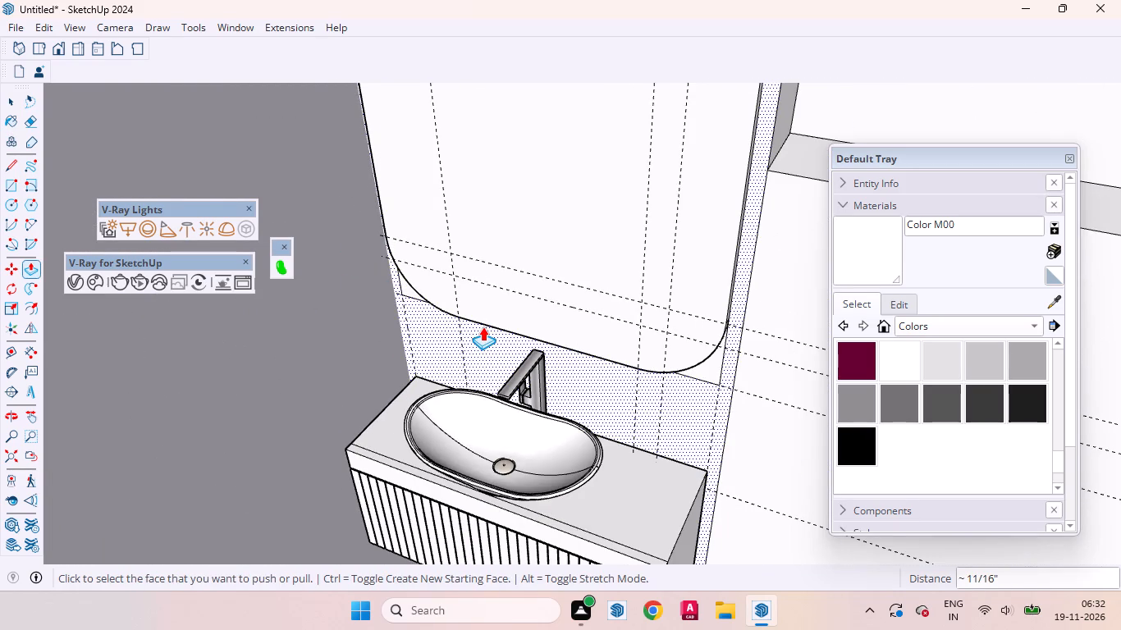
scroll(485, 348, down, 15)
scroll(437, 180, up, 4)
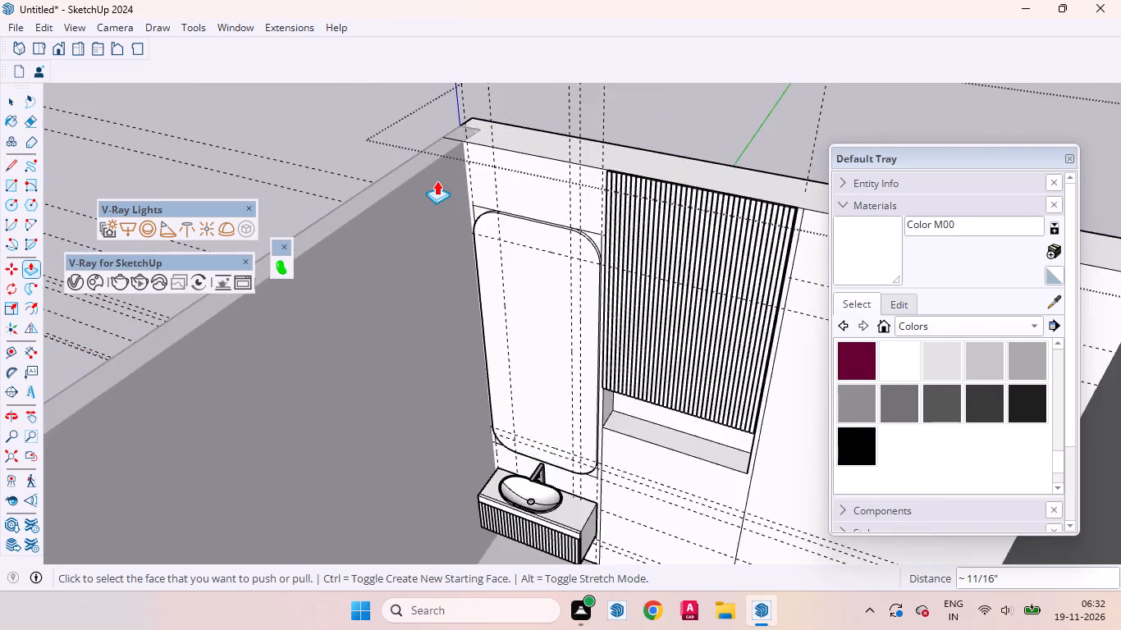
scroll(437, 180, up, 6)
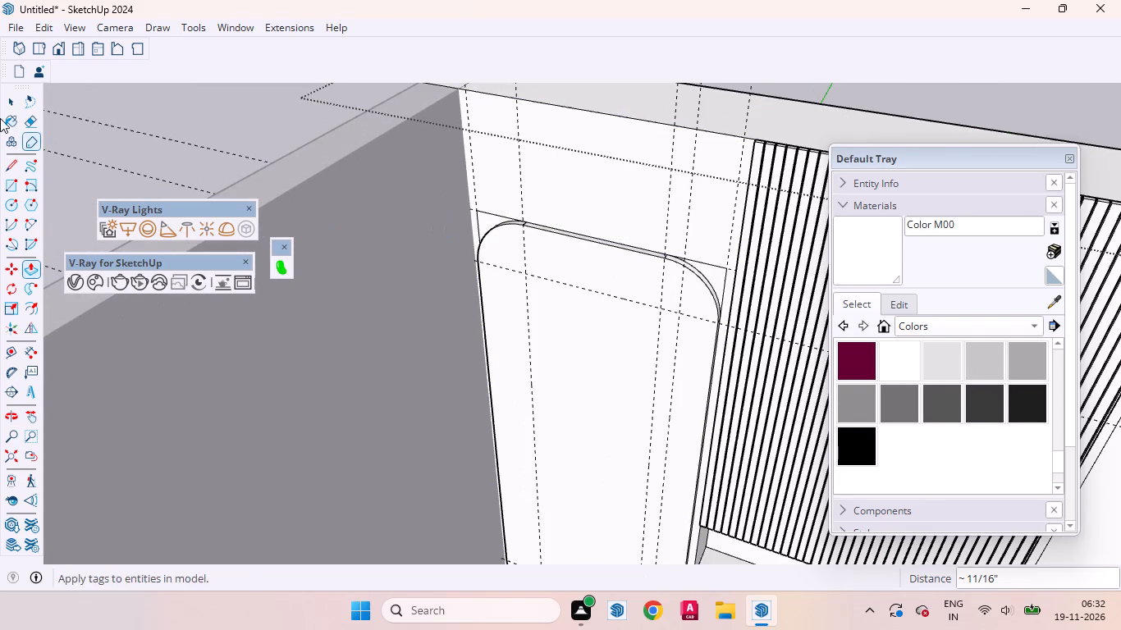
click(28, 118)
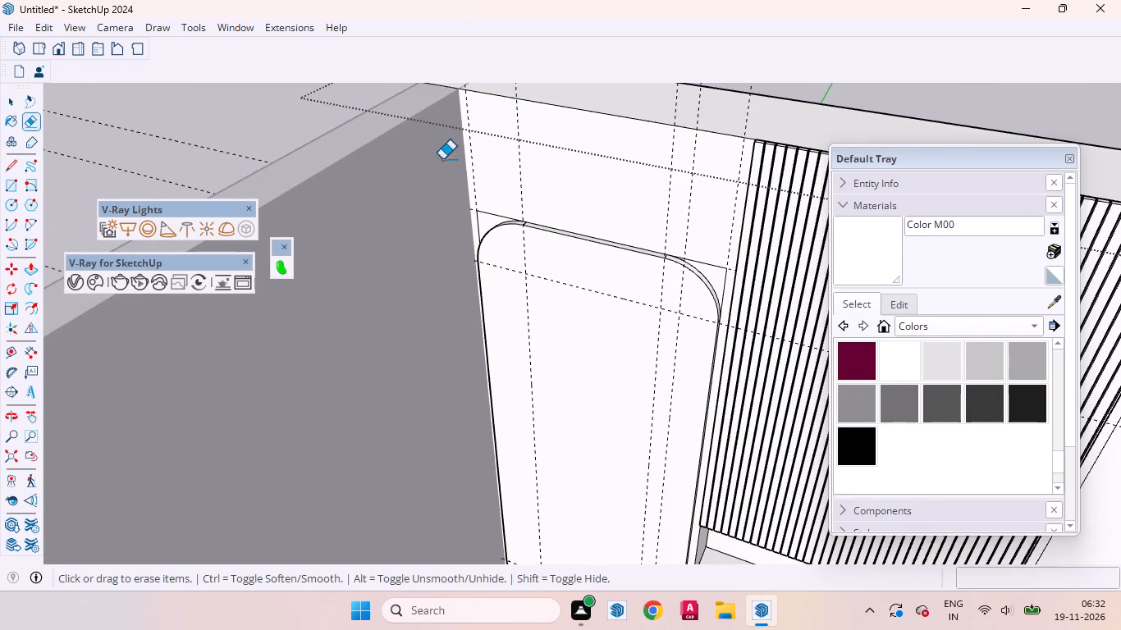
scroll(496, 192, up, 11)
click(471, 218)
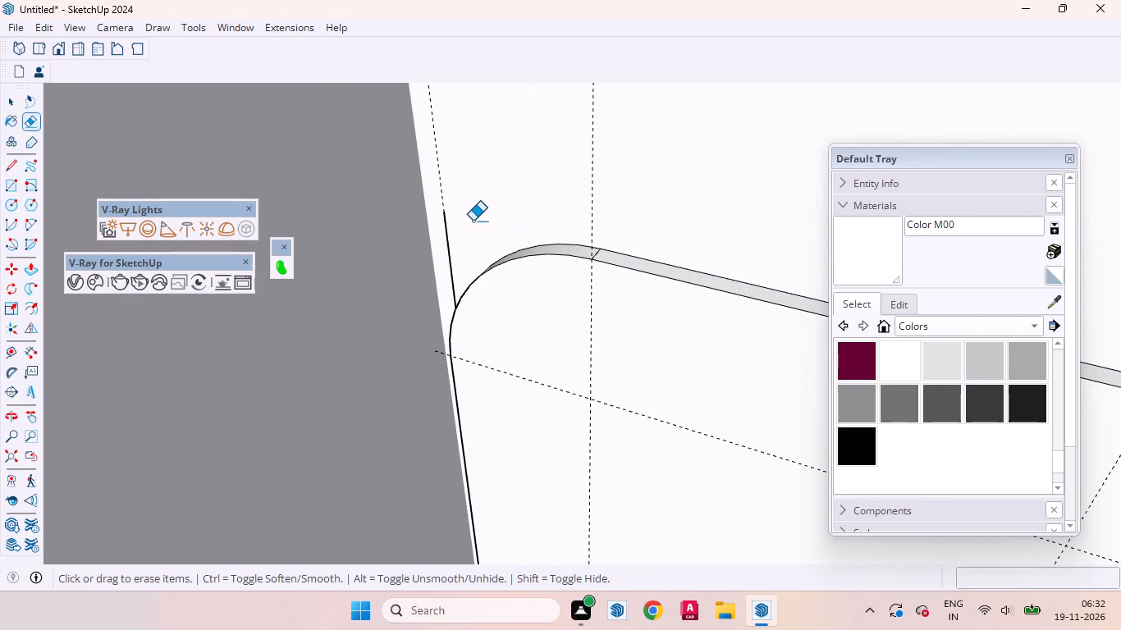
click(445, 235)
scroll(463, 257, down, 2)
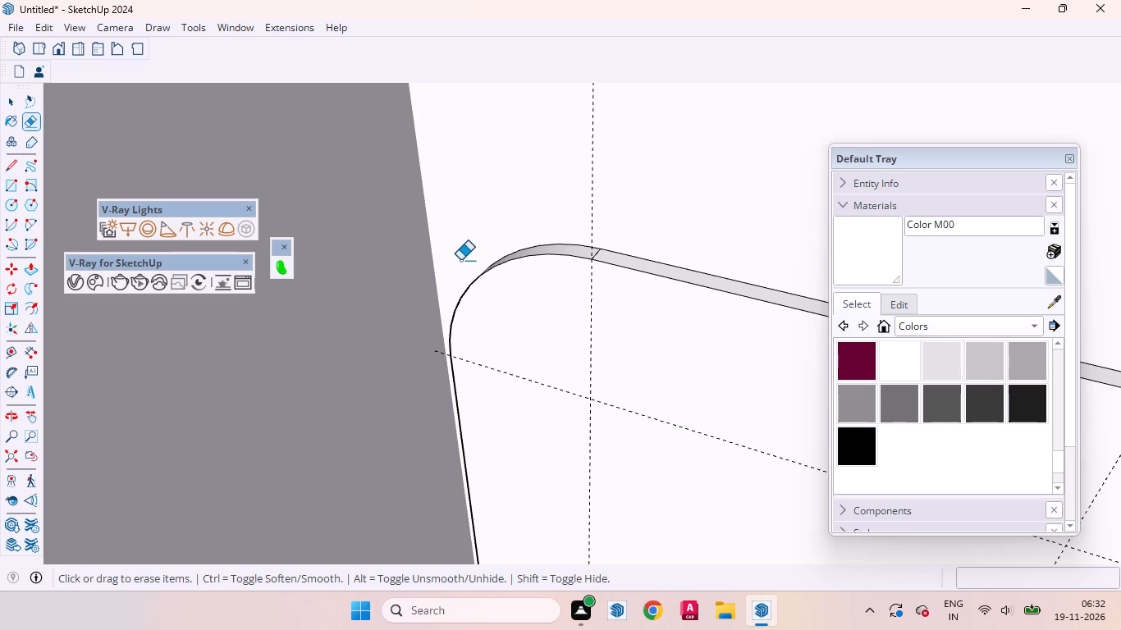
scroll(460, 260, down, 17)
scroll(572, 304, up, 9)
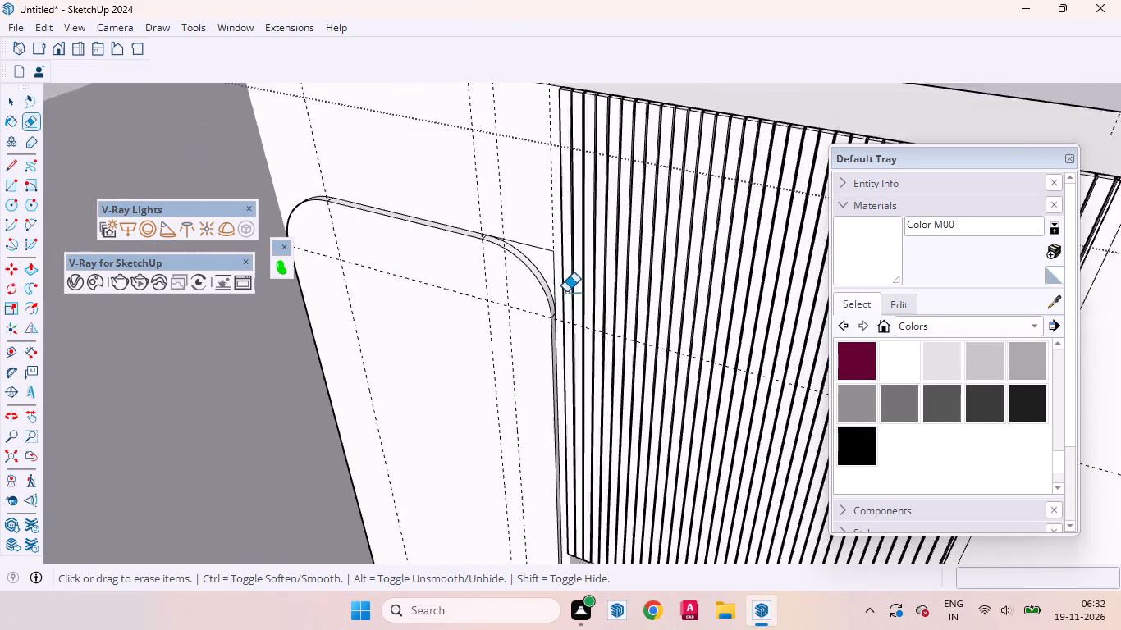
scroll(566, 292, up, 6)
click(546, 254)
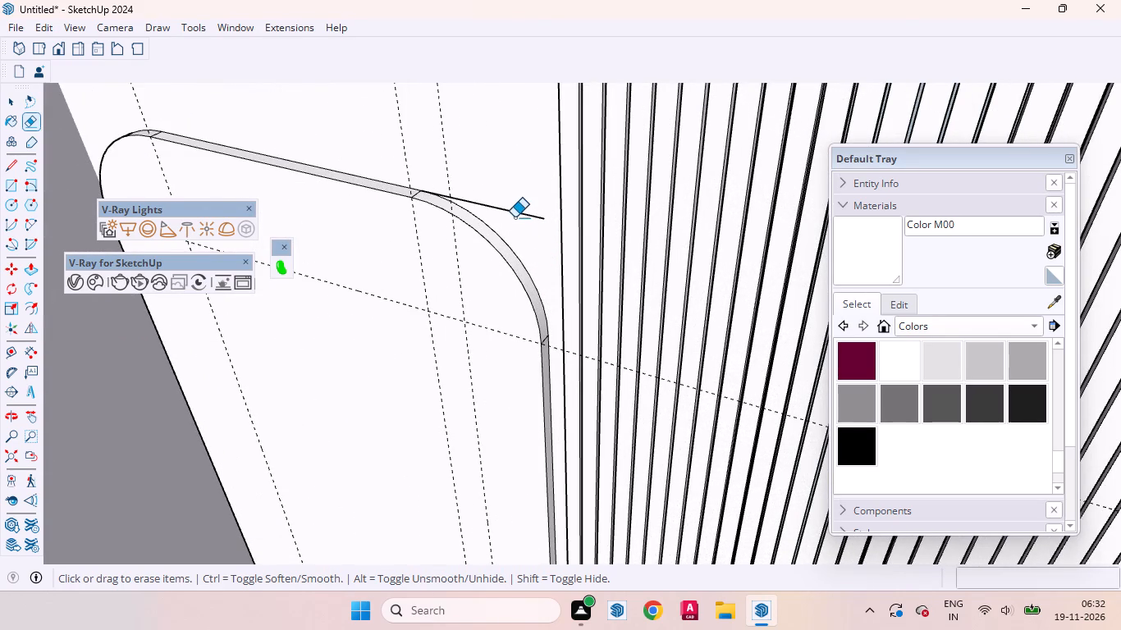
click(515, 212)
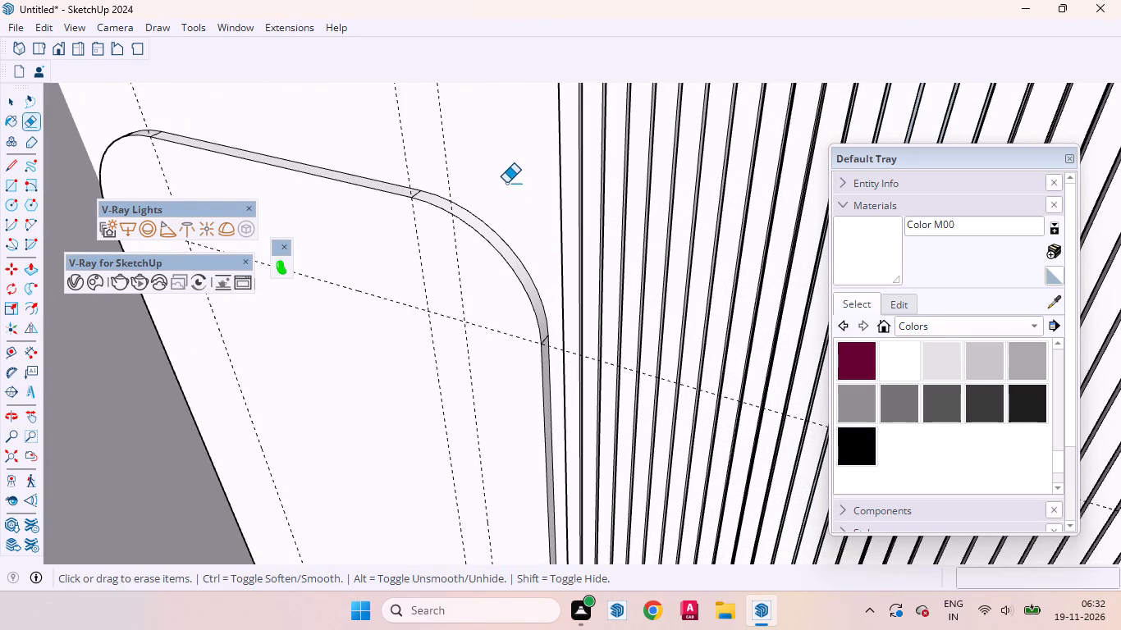
Erase the leftover square-corner edges on the wall around both lower rounded corners of the panel.
scroll(500, 185, down, 20)
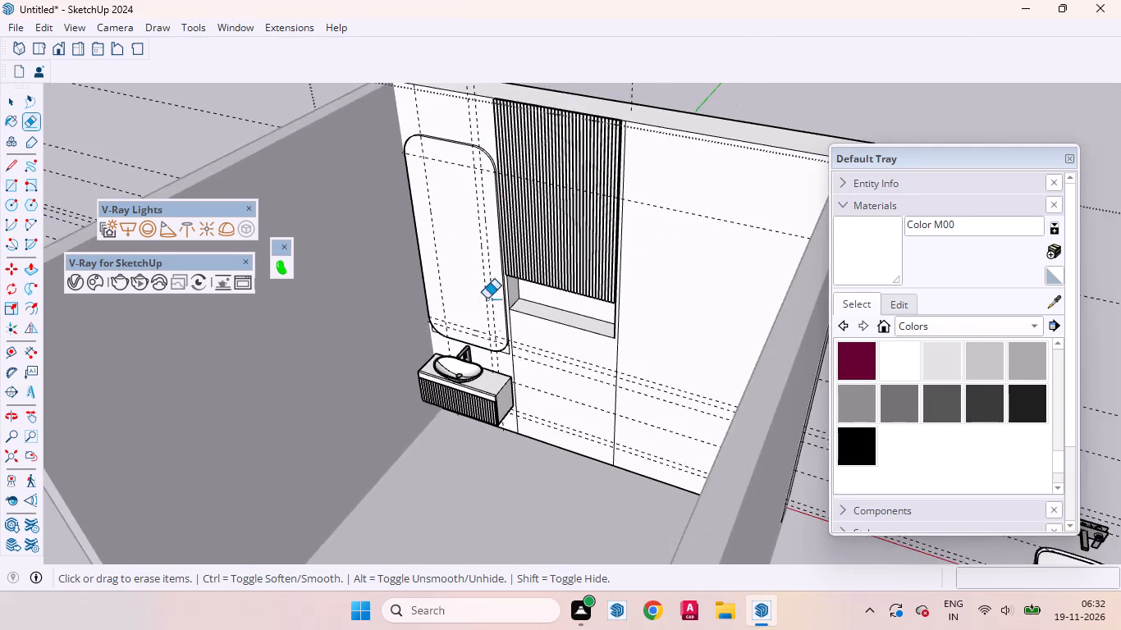
scroll(491, 366, up, 16)
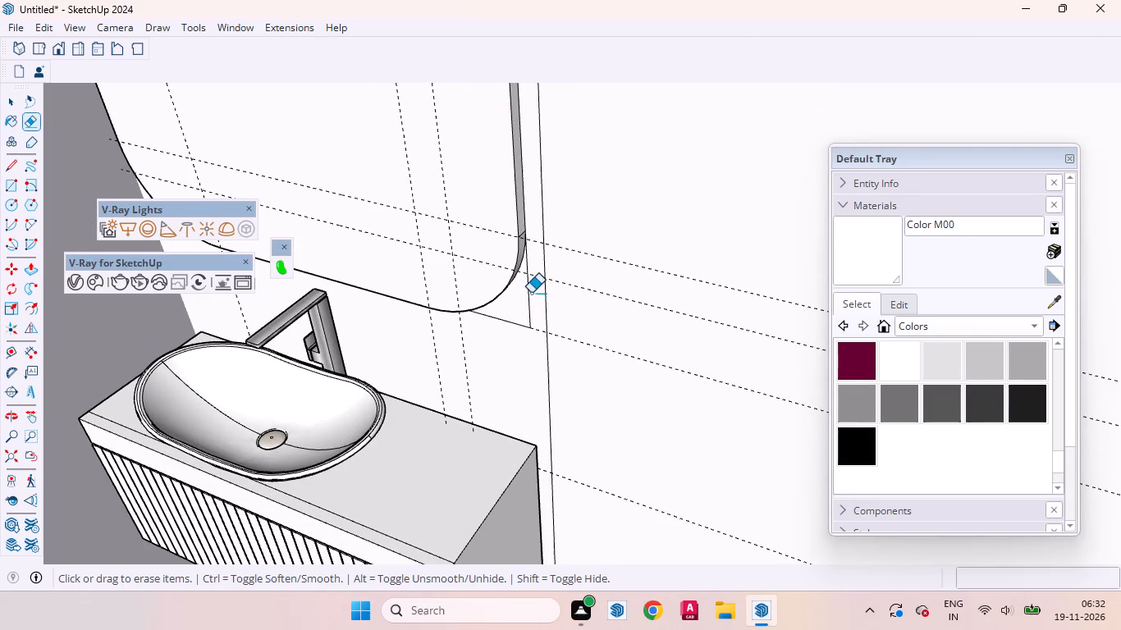
click(526, 292)
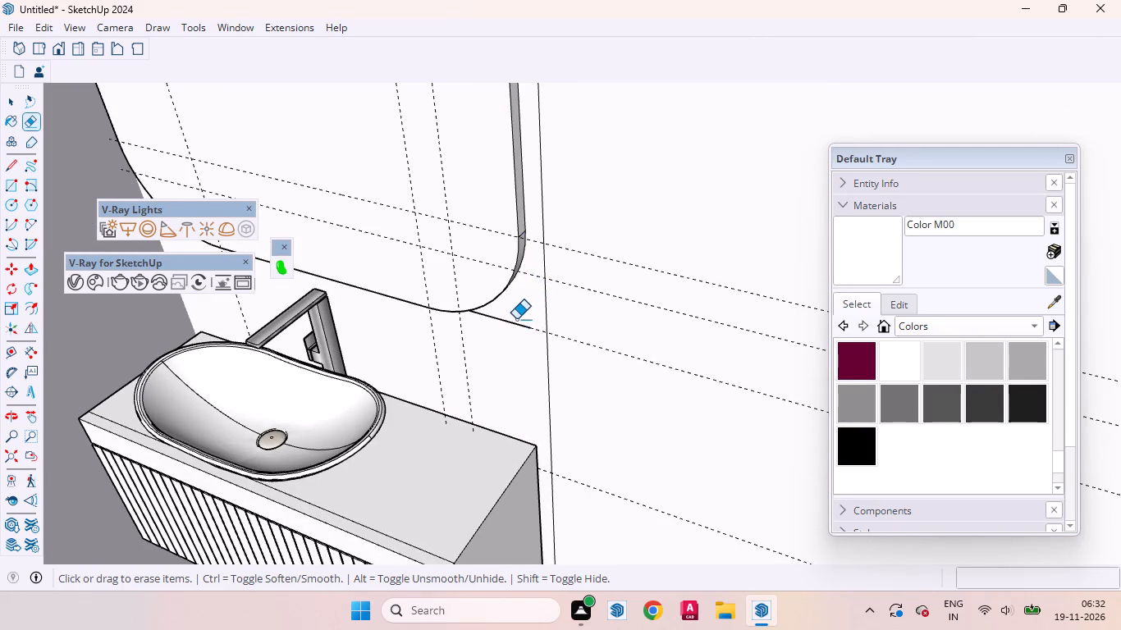
click(515, 324)
middle_drag(580, 320, 737, 222)
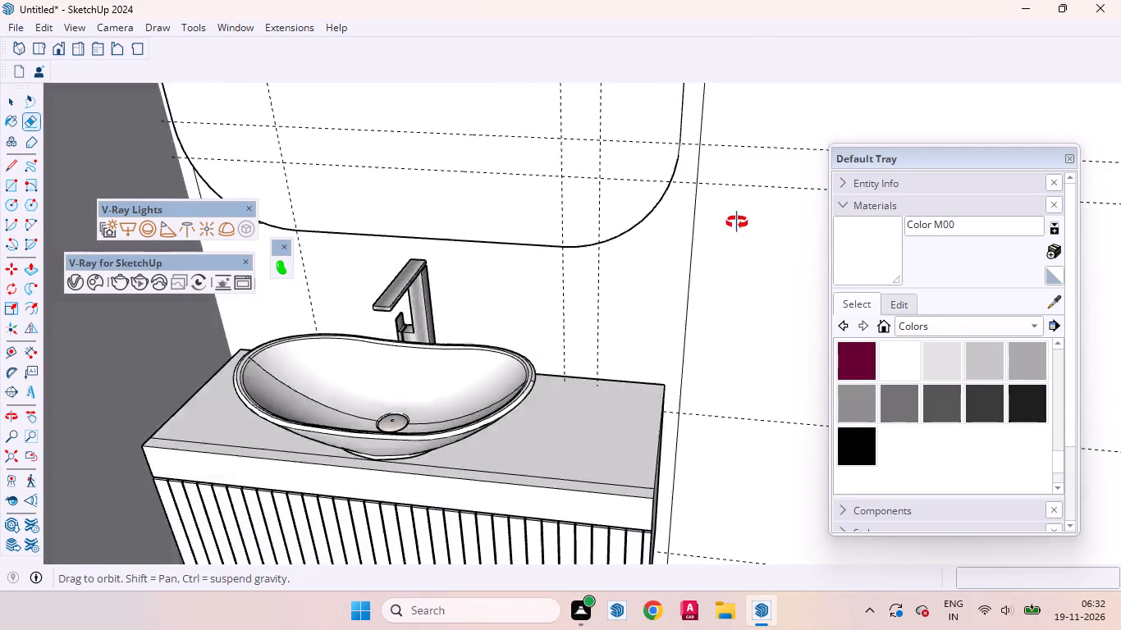
middle_drag(737, 222, 748, 213)
click(319, 121)
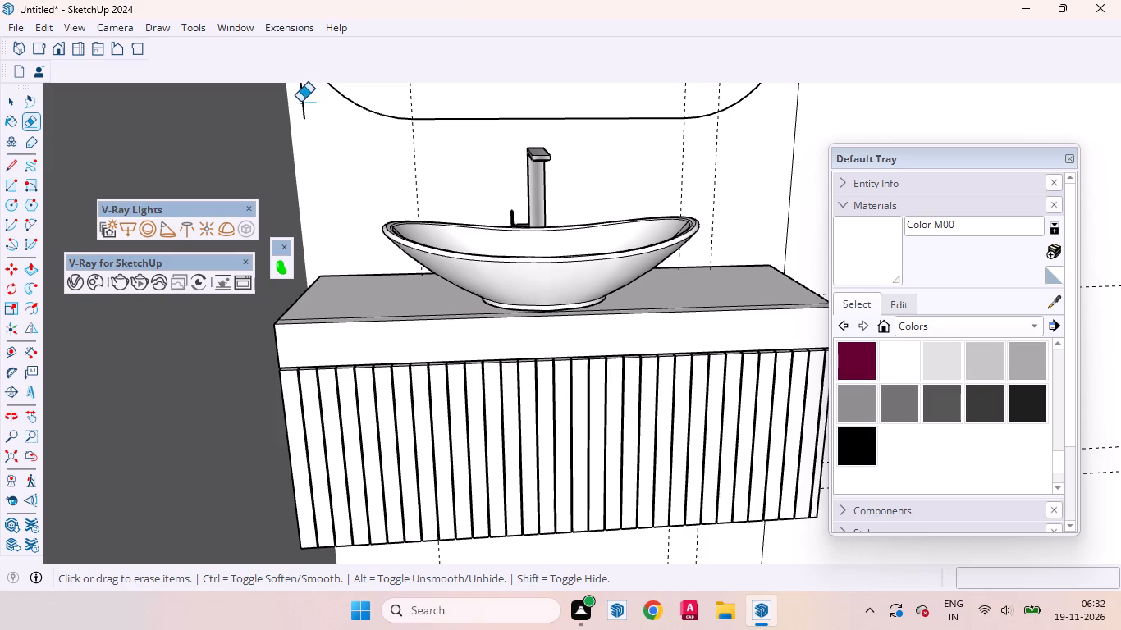
click(300, 102)
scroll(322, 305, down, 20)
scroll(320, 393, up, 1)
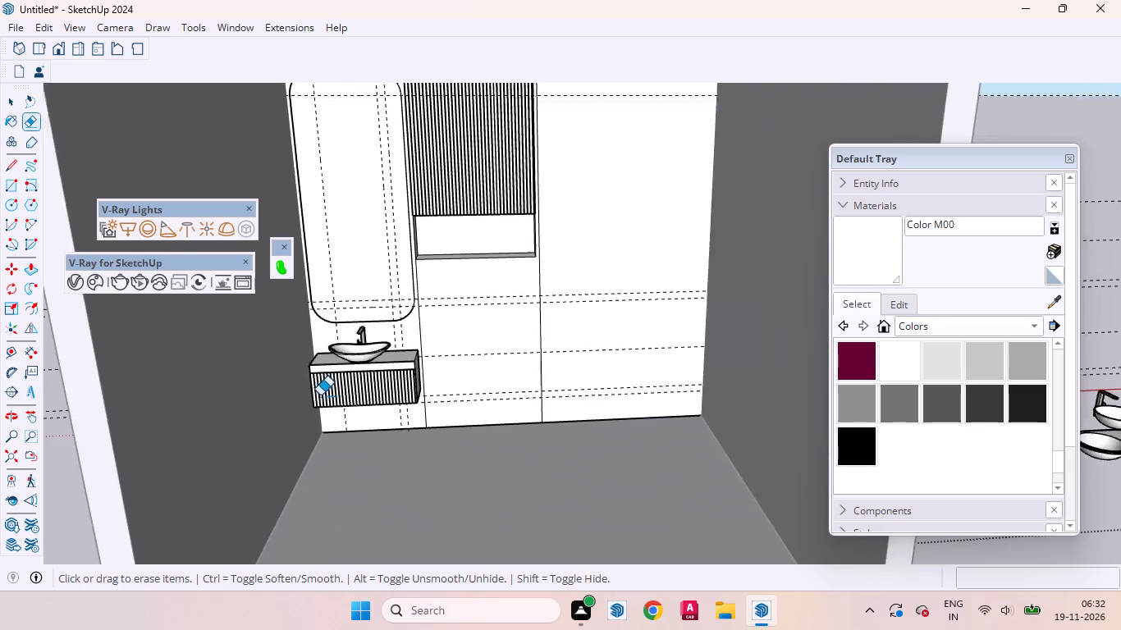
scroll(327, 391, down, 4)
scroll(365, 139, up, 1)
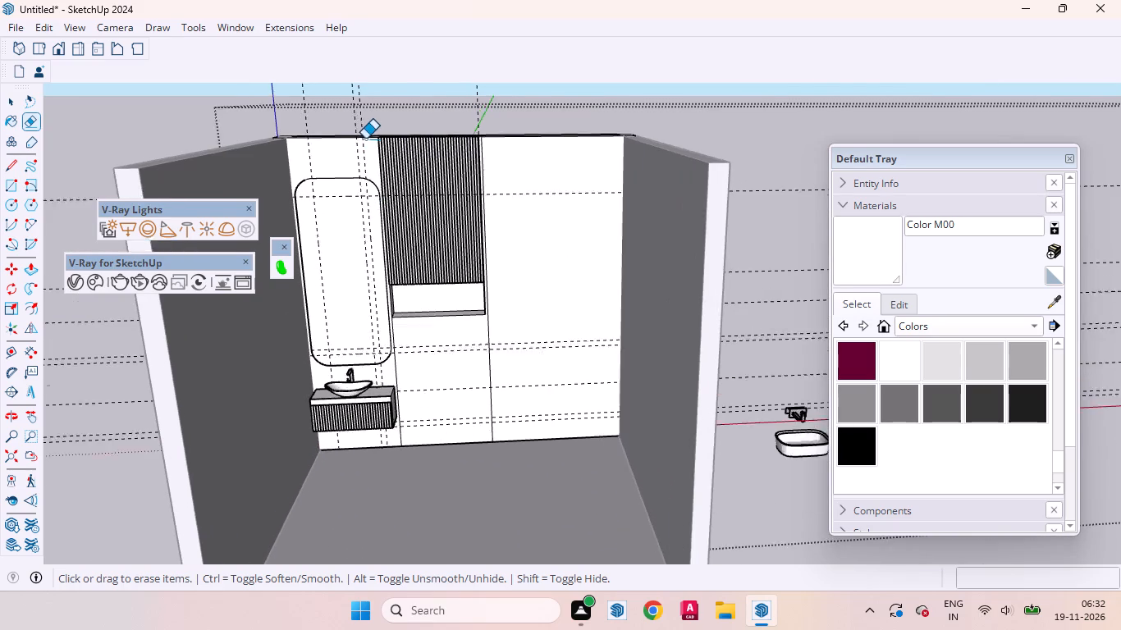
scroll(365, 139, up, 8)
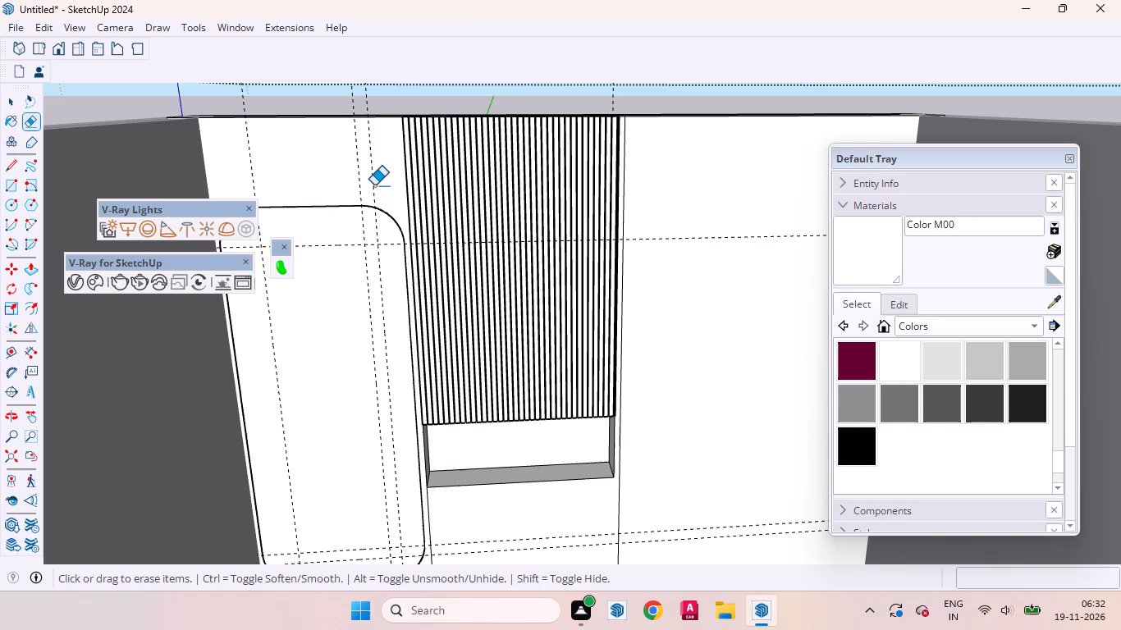
Undo the erasing of the leftover square-corner edges and construction guides around the raised panel's rounded corners.
key(ctrl+z)
key(ctrl+z)
key(ctrl+z)
key(z)
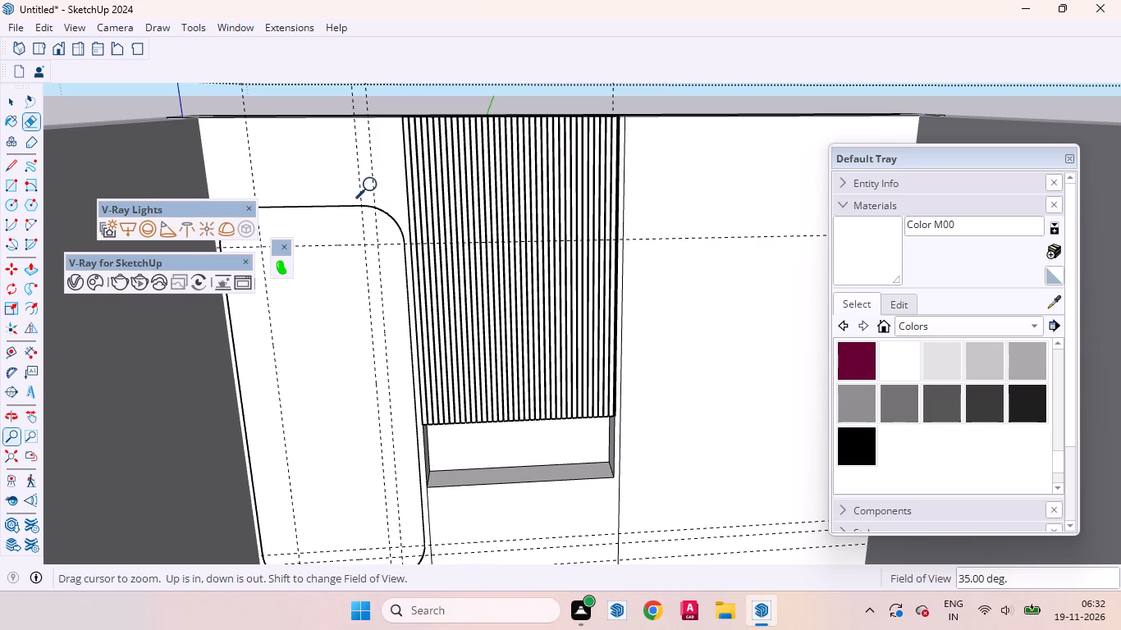
key(ctrl+z)
text(zzz)
key(ctrl+z)
text(zzzzzz)
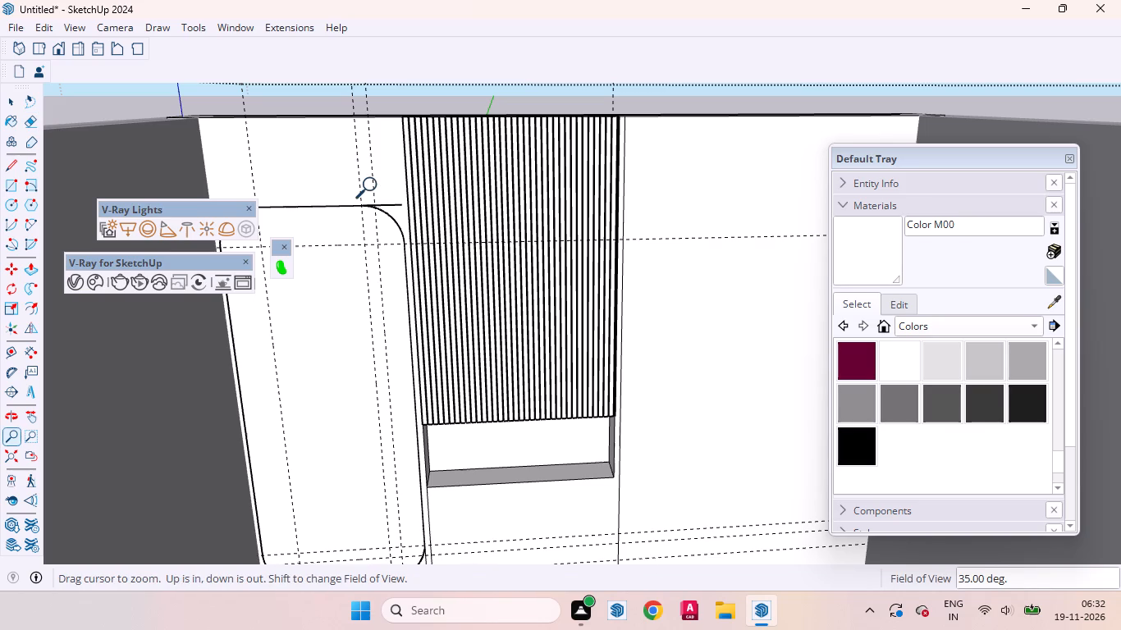
key(ctrl+z)
key(ctrl+z)
key(ctrl+z)
key(ctrl+z)
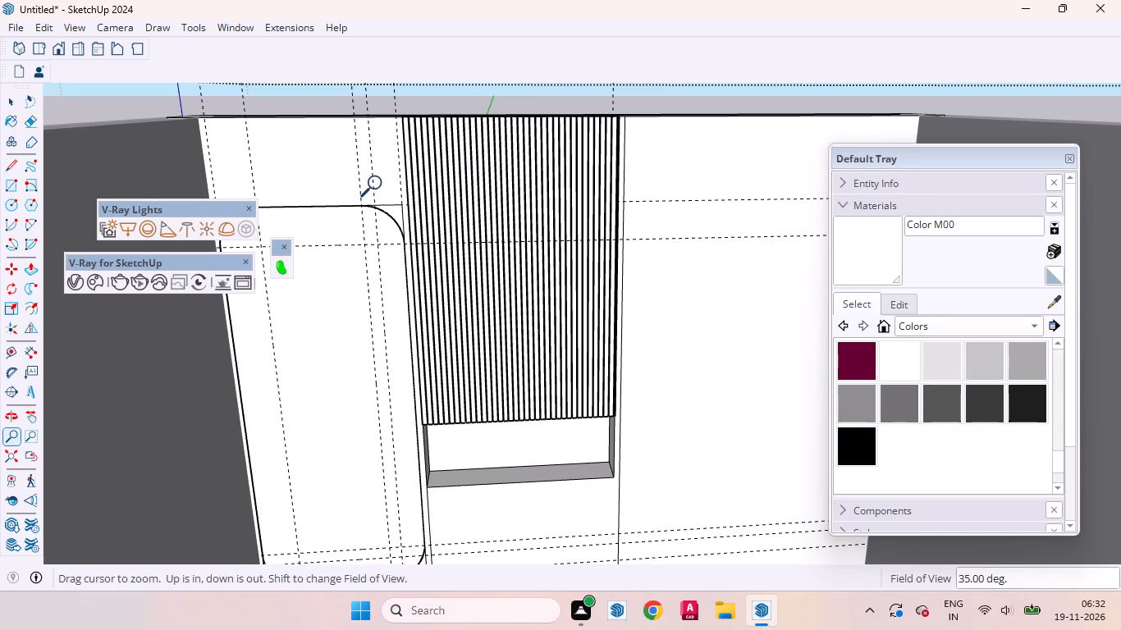
Undo the corner waste pushes and the corner arcs, back to the square-cornered raised panel.
key(z)
key(ctrl+z)
key(ctrl+z)
key(ctrl+z)
key(ctrl+z)
key(ctrl+z)
key(ctrl+z)
key(ctrl+z)
text(zz)
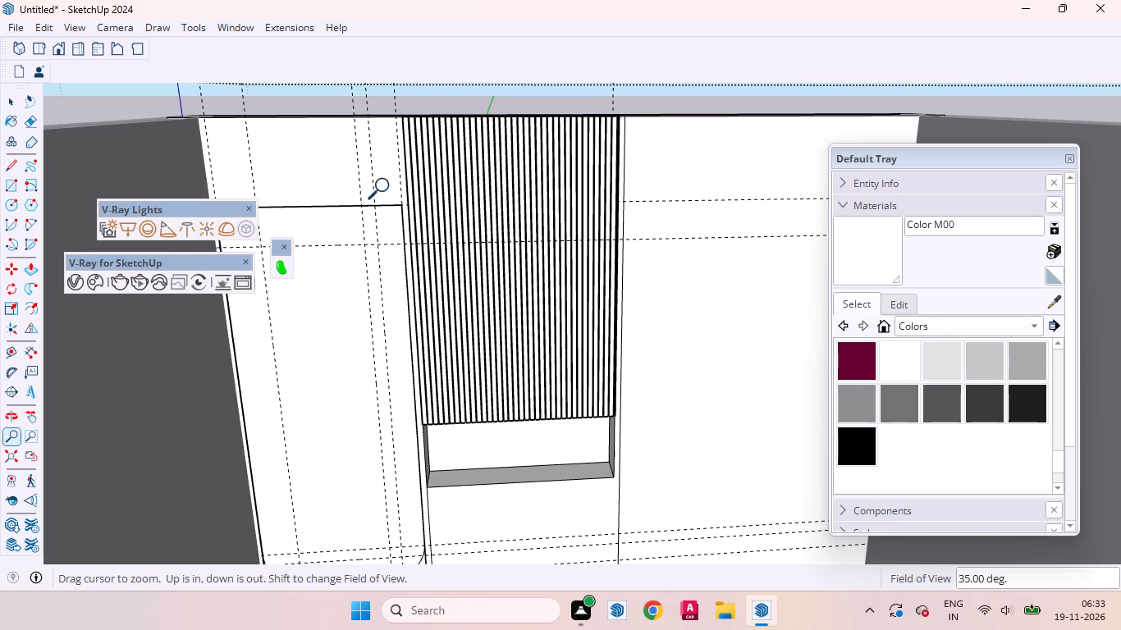
key(ctrl+z)
key(ctrl+z)
key(z)
Draw a 2' 3 1/2" line along the middle of the panel's top side face, splitting its thickness lengthwise.
key(space)
scroll(432, 241, down, 2)
scroll(432, 241, up, 1)
scroll(432, 241, down, 6)
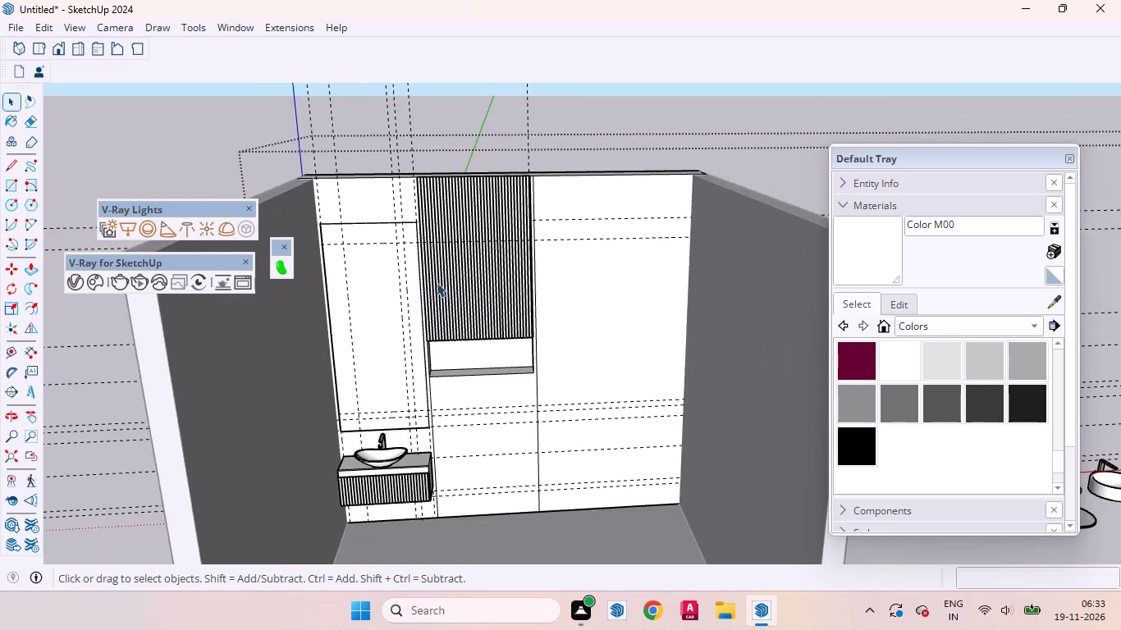
scroll(410, 426, up, 8)
scroll(436, 399, down, 4)
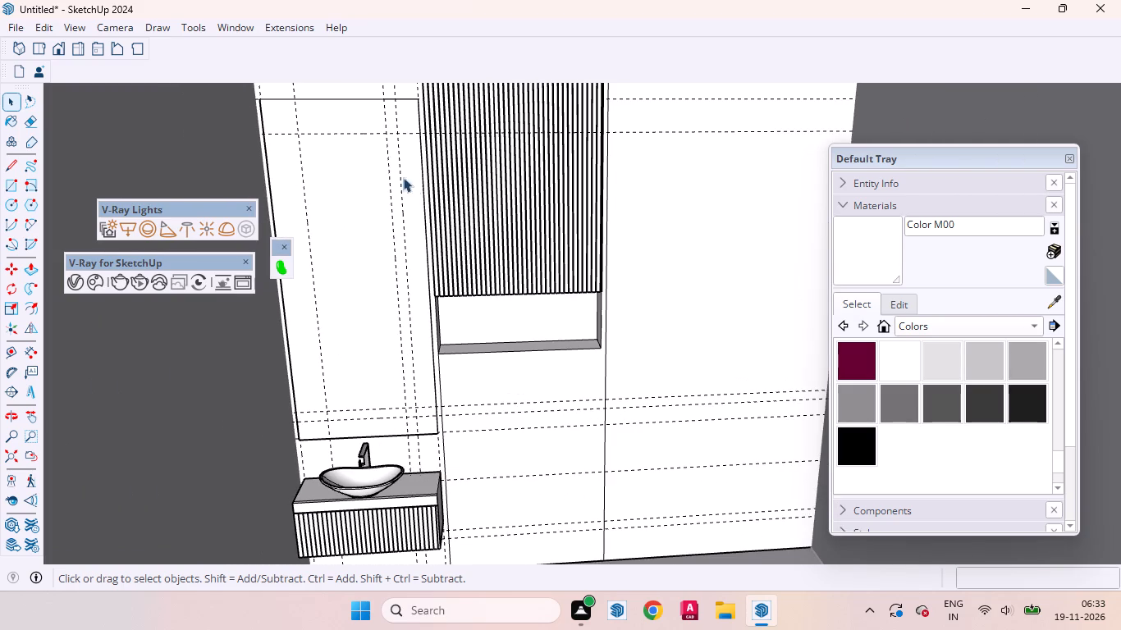
scroll(436, 422, down, 2)
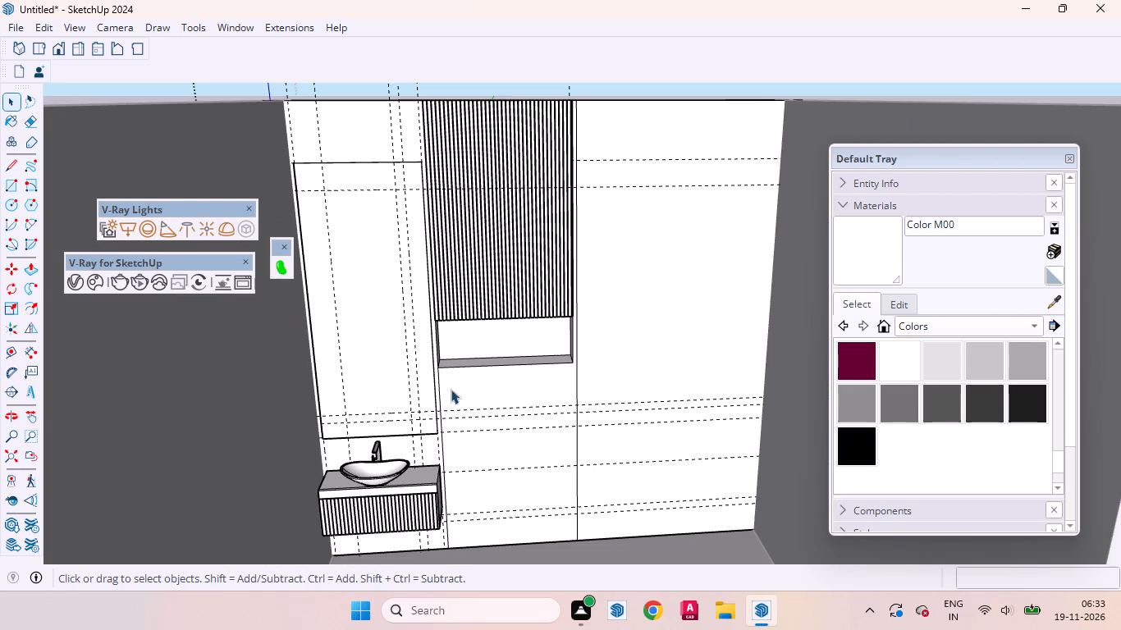
scroll(464, 454, down, 4)
scroll(373, 177, up, 8)
click(366, 387)
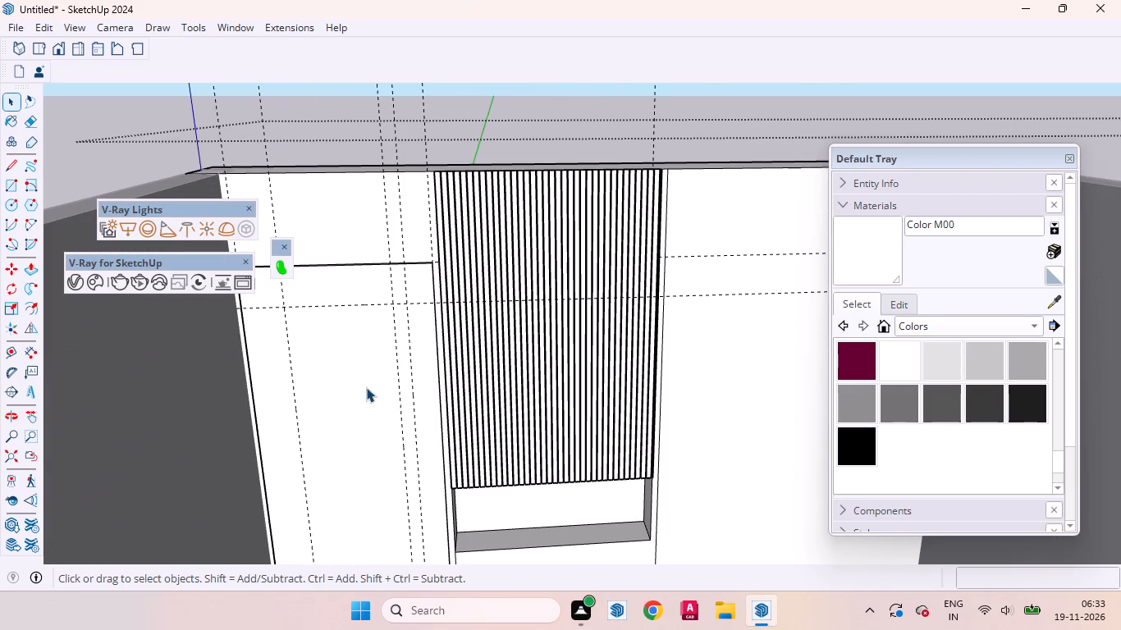
middle_drag(389, 246, 409, 480)
scroll(313, 347, up, 8)
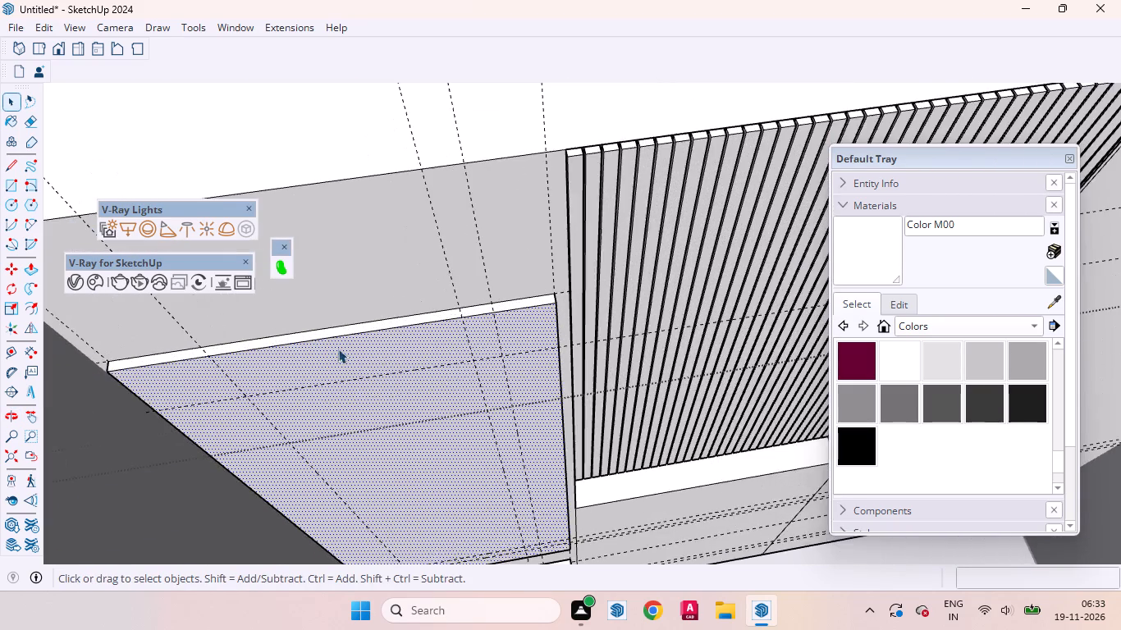
scroll(345, 348, up, 3)
scroll(521, 390, down, 4)
scroll(264, 372, up, 7)
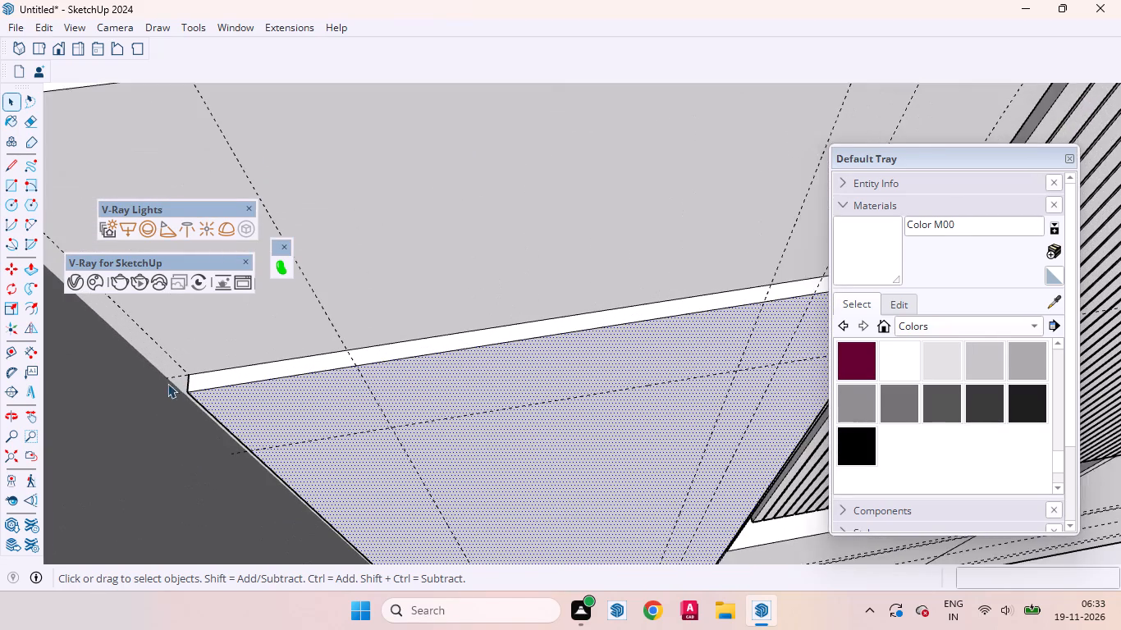
scroll(198, 388, up, 1)
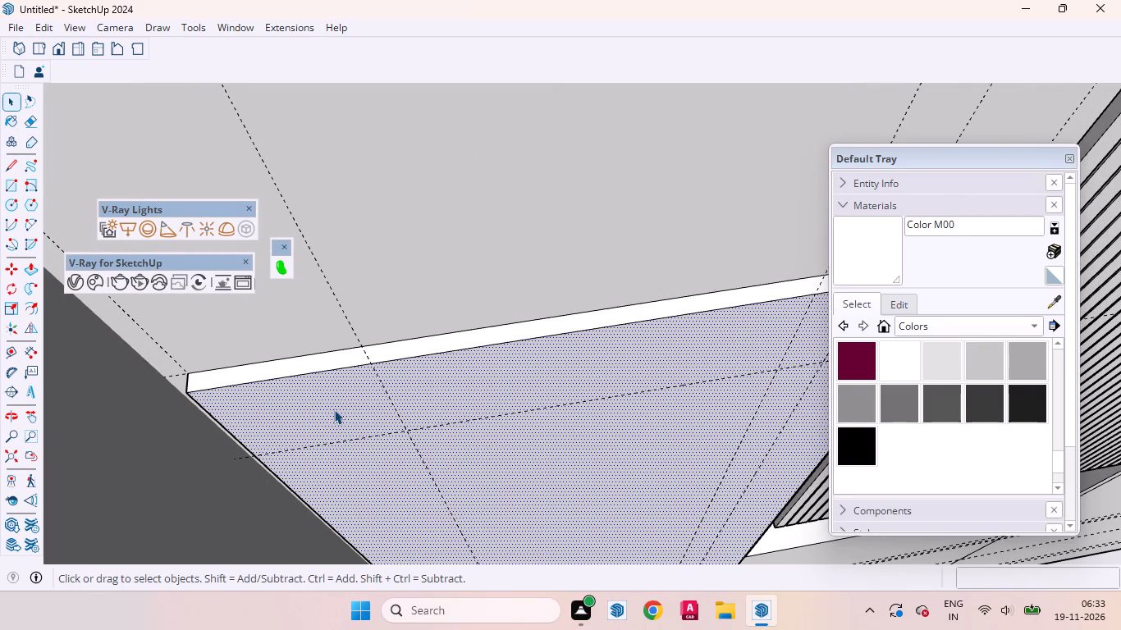
key(l)
scroll(186, 377, up, 8)
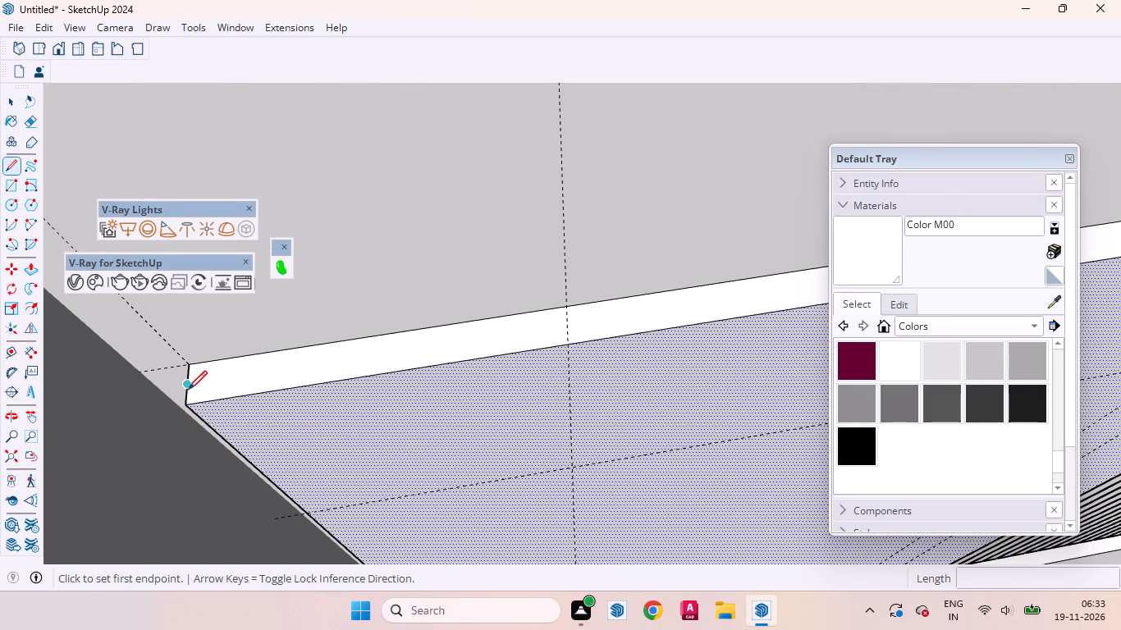
drag(190, 386, 198, 386)
scroll(174, 374, down, 11)
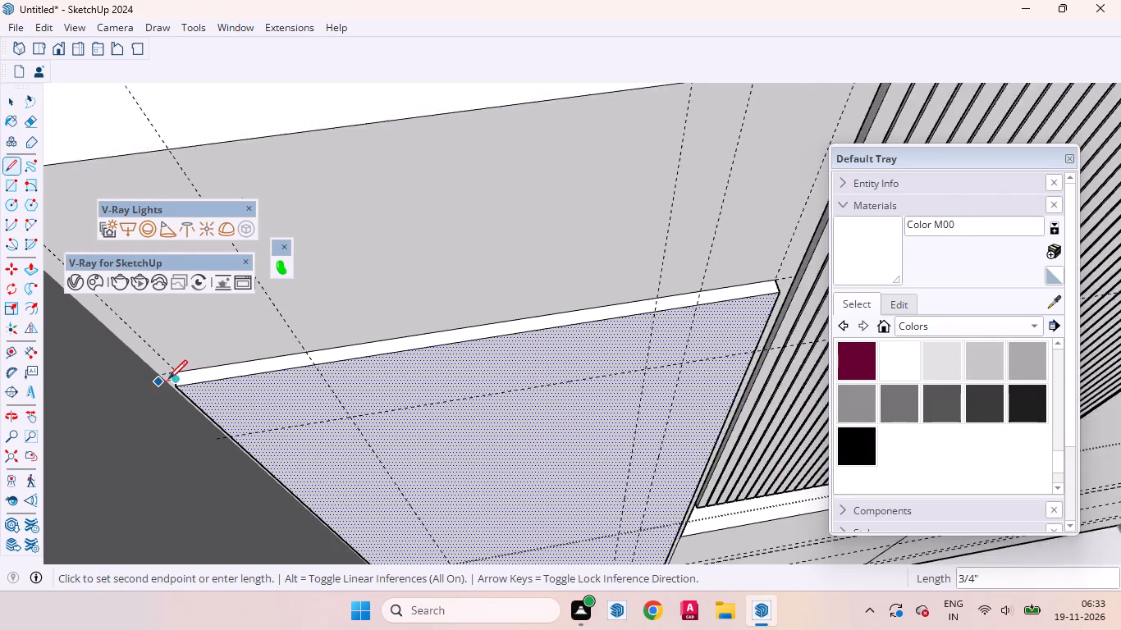
scroll(168, 379, down, 4)
scroll(635, 304, up, 6)
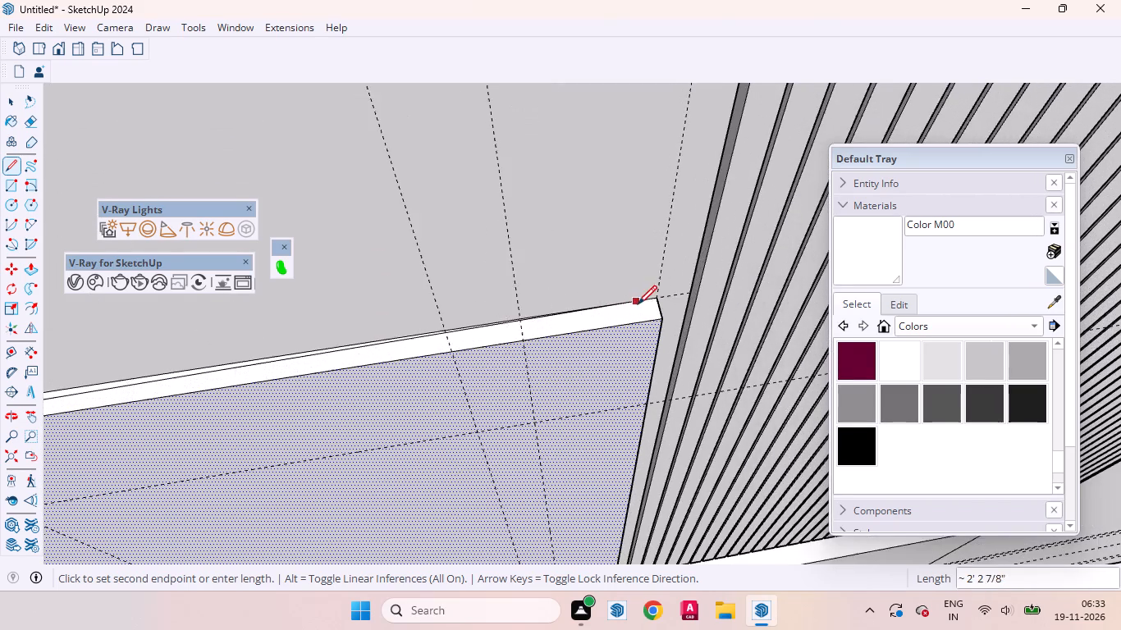
scroll(638, 304, up, 4)
click(663, 310)
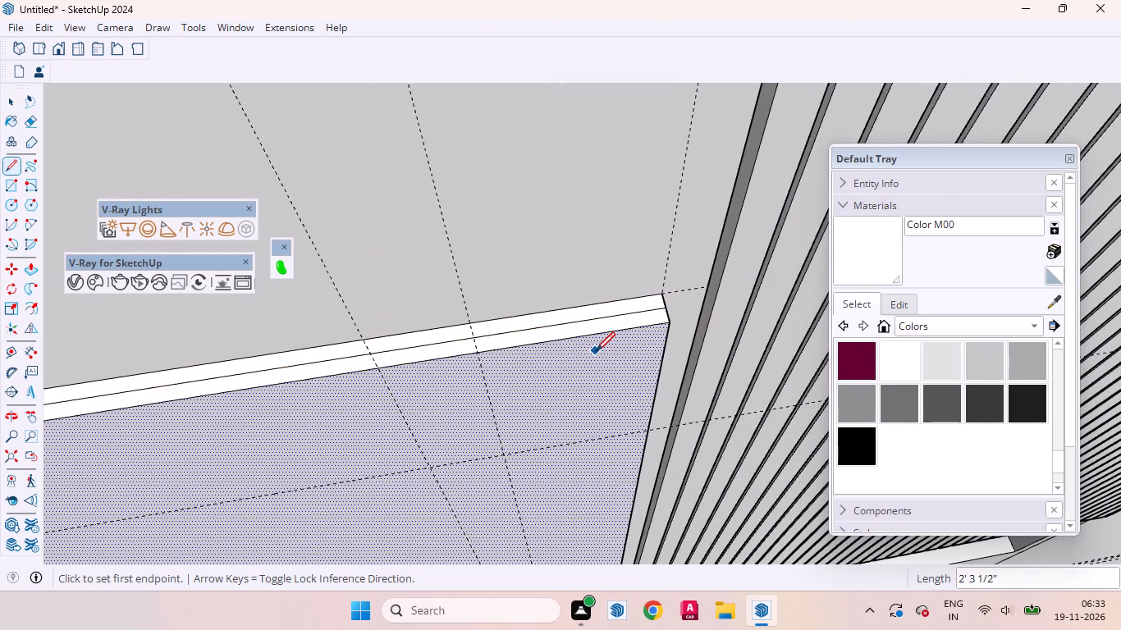
key(space)
Draw a vertical line about 5' 5 7/8" long down the middle of the panel's side face beside the louvres.
scroll(584, 317, up, 5)
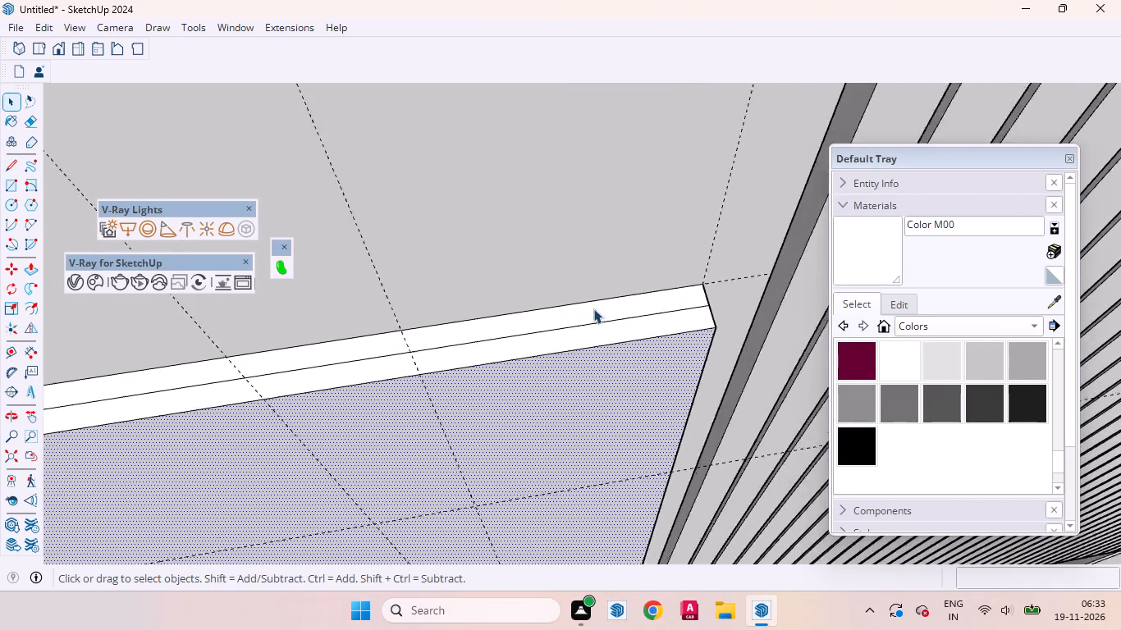
scroll(593, 308, up, 2)
click(579, 318)
middle_drag(632, 327, 332, 183)
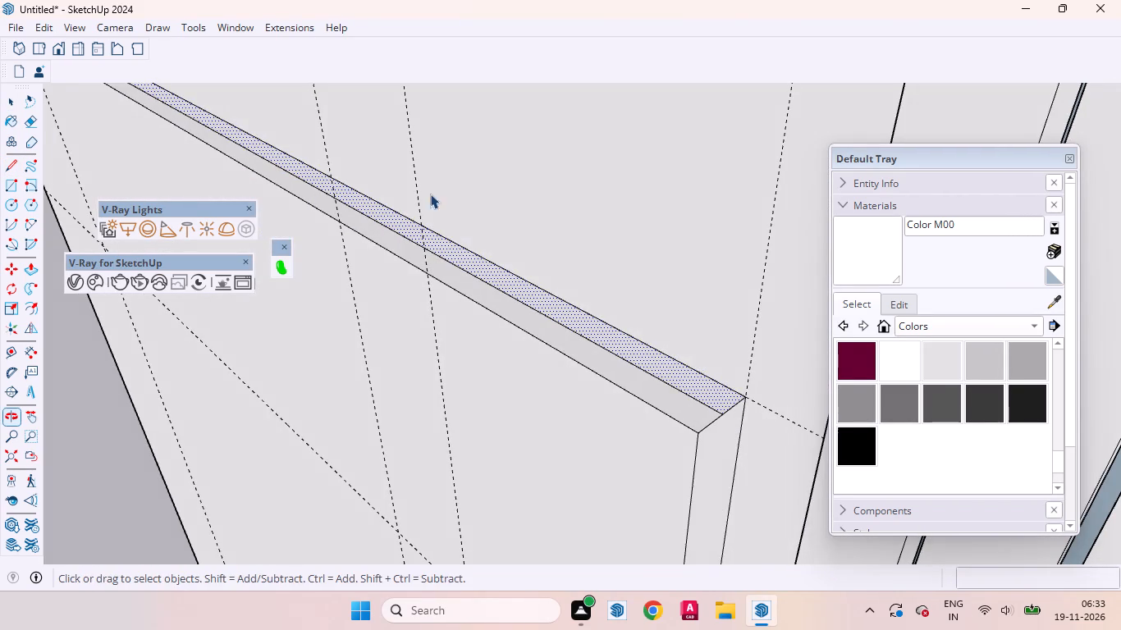
scroll(568, 245, up, 1)
scroll(570, 245, down, 7)
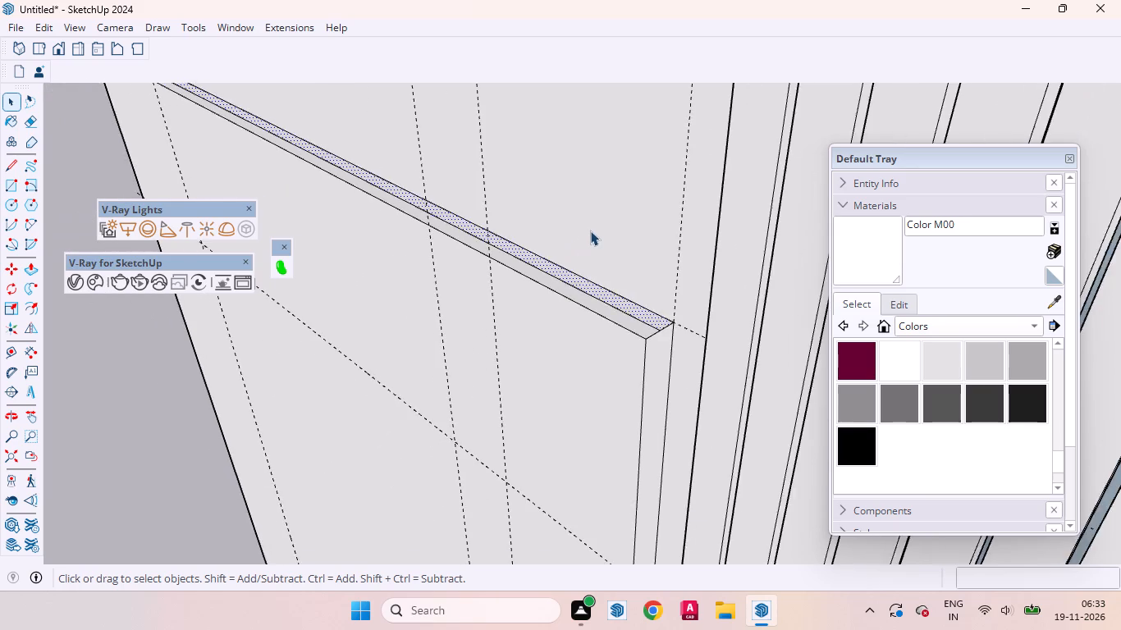
scroll(588, 233, down, 6)
scroll(602, 303, up, 3)
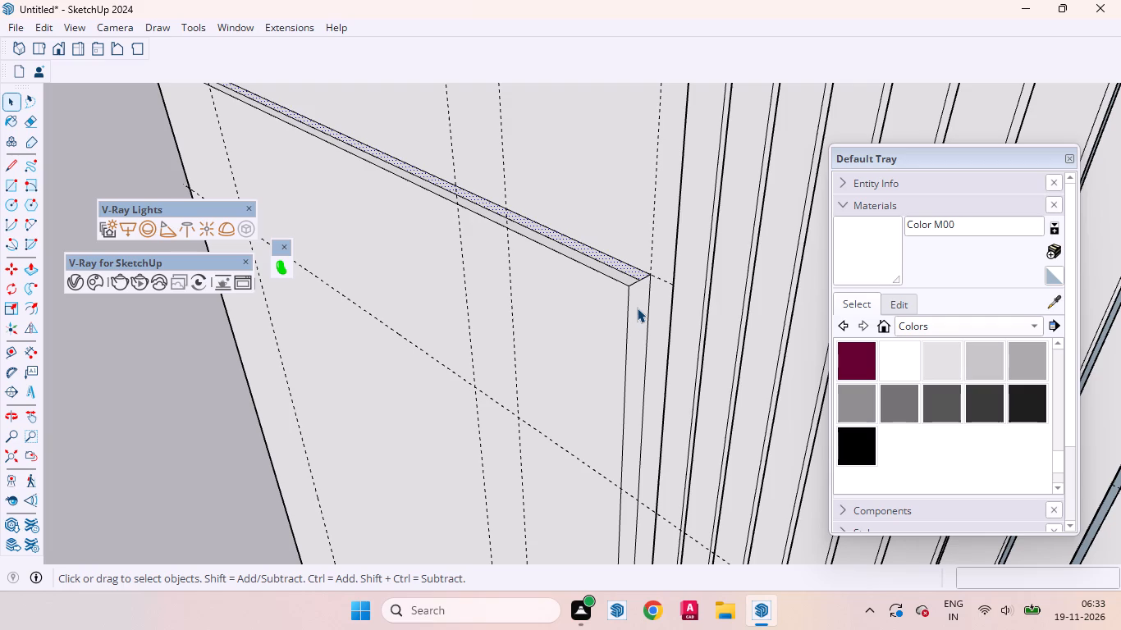
click(637, 308)
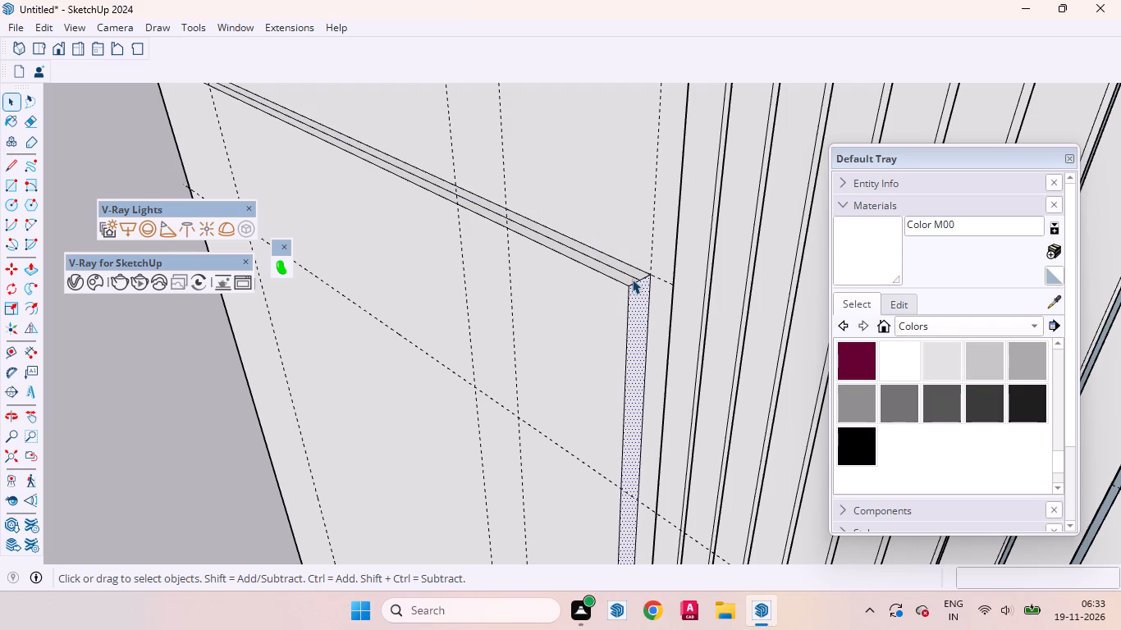
key(l)
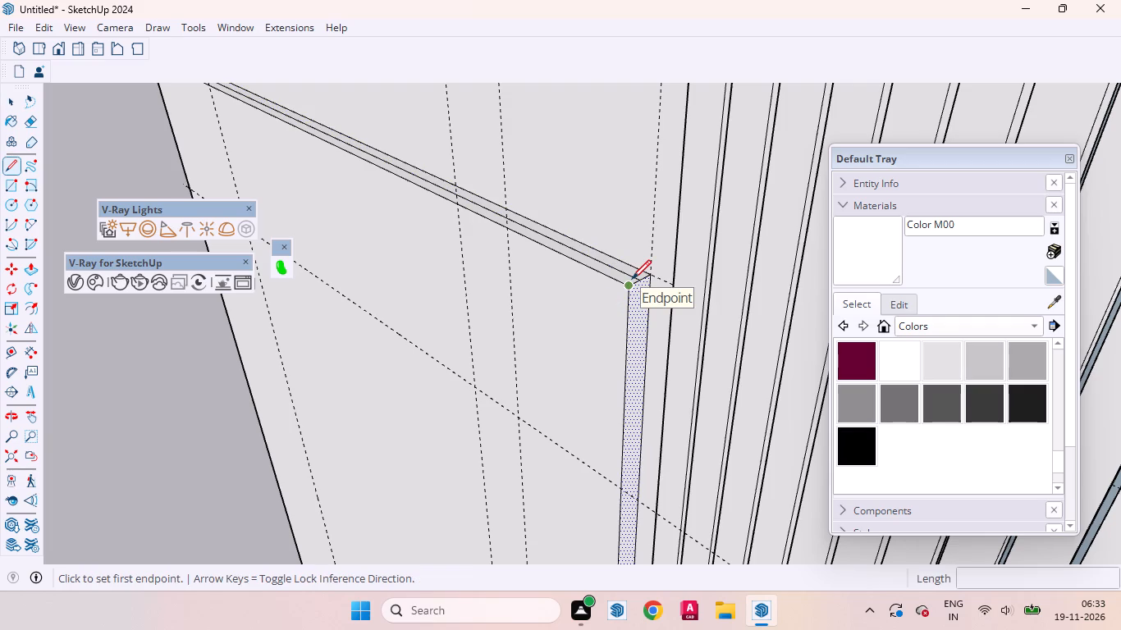
drag(638, 277, 643, 312)
scroll(649, 346, down, 10)
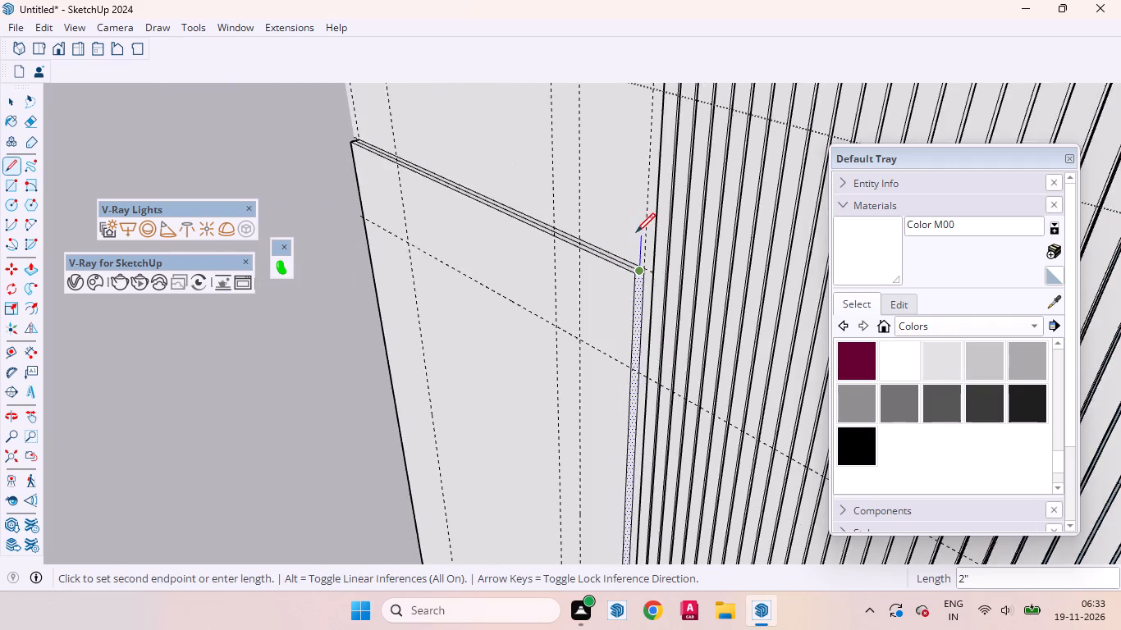
scroll(636, 232, down, 12)
scroll(645, 598, up, 4)
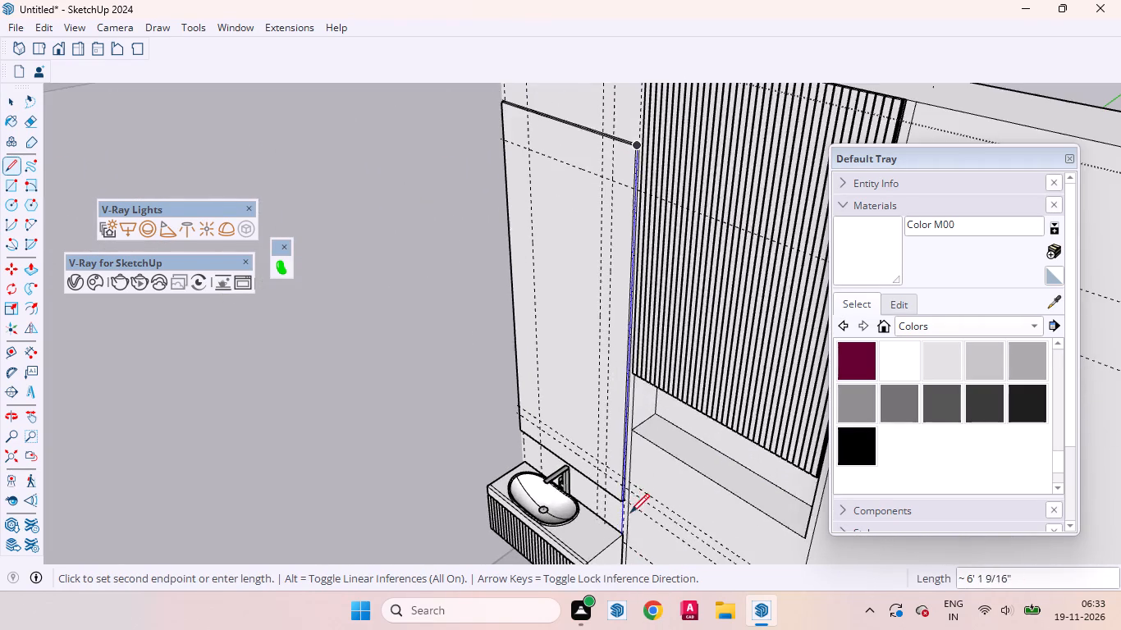
scroll(627, 501, up, 18)
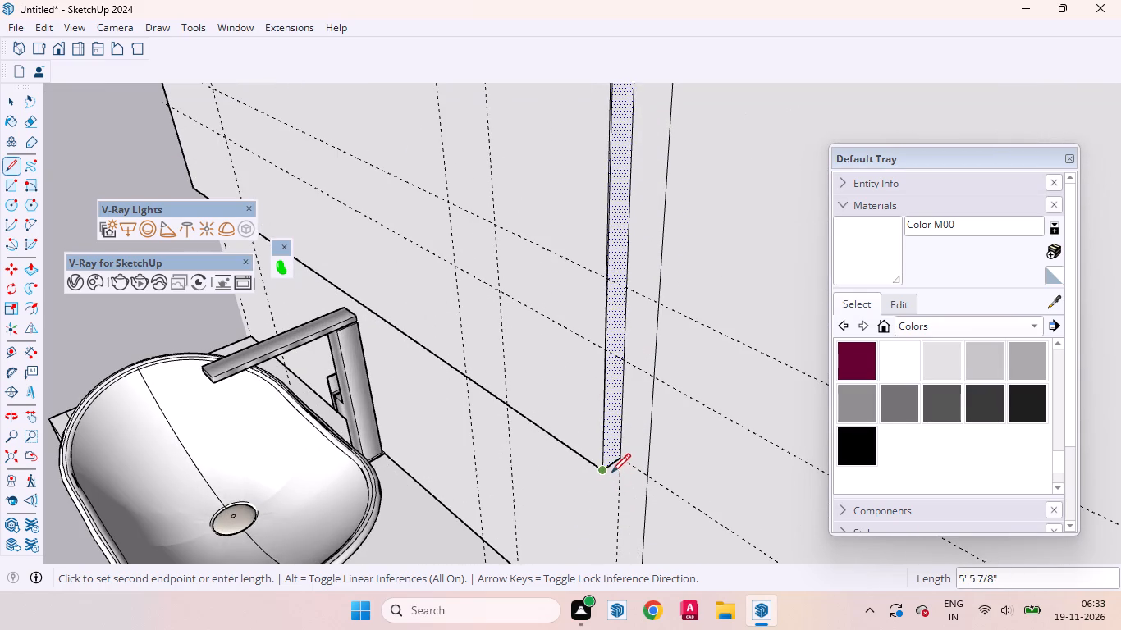
click(615, 465)
Draw a 2' 3 1/2" line along the middle of the panel's underside, from the louvre side to the side-wall end.
middle_drag(589, 493, 734, 292)
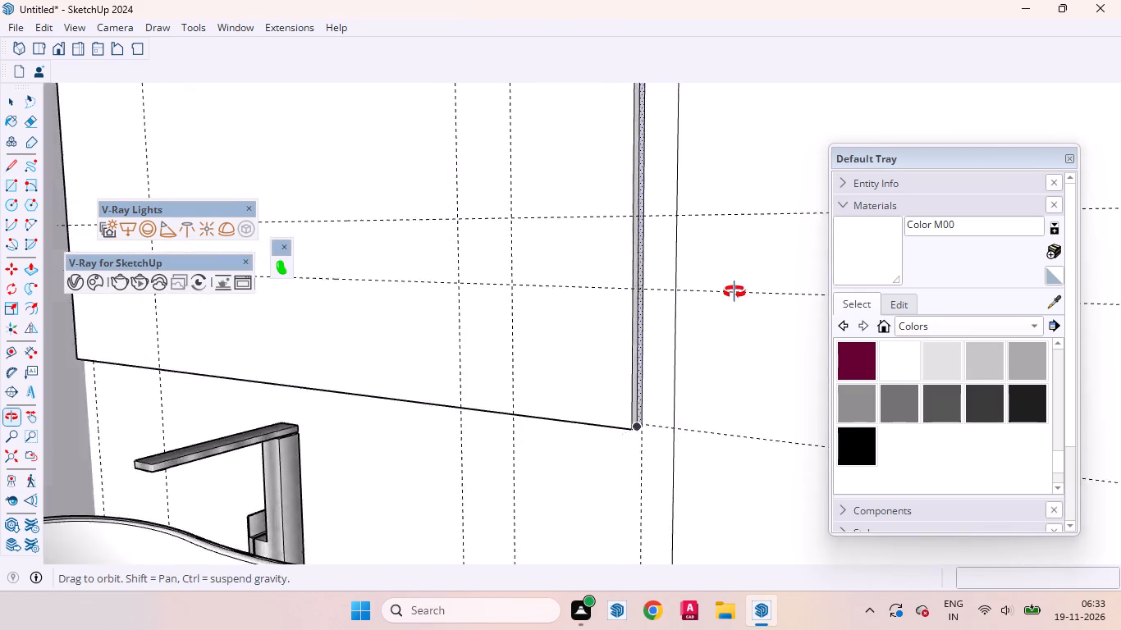
middle_drag(734, 292, 874, 117)
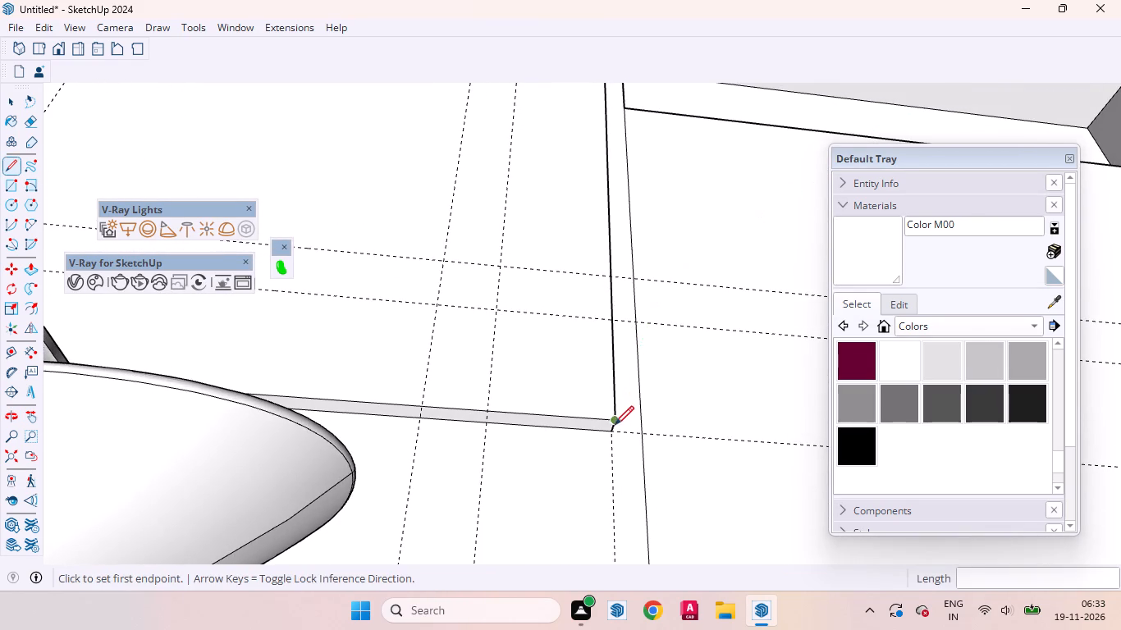
click(614, 427)
scroll(681, 411, down, 6)
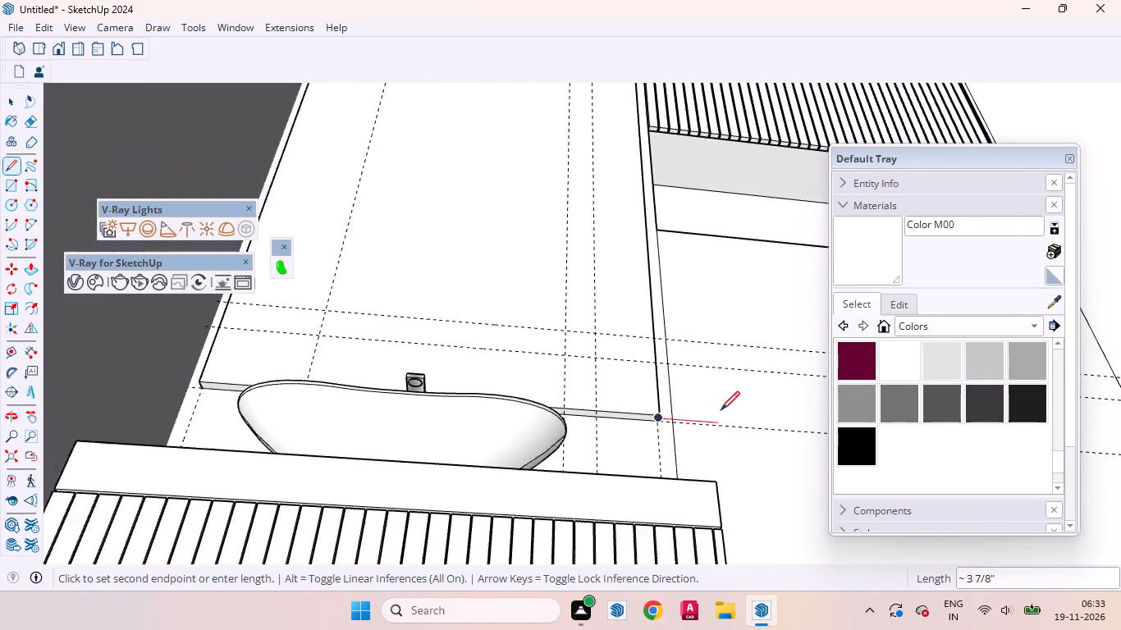
scroll(721, 410, down, 2)
scroll(240, 380, up, 10)
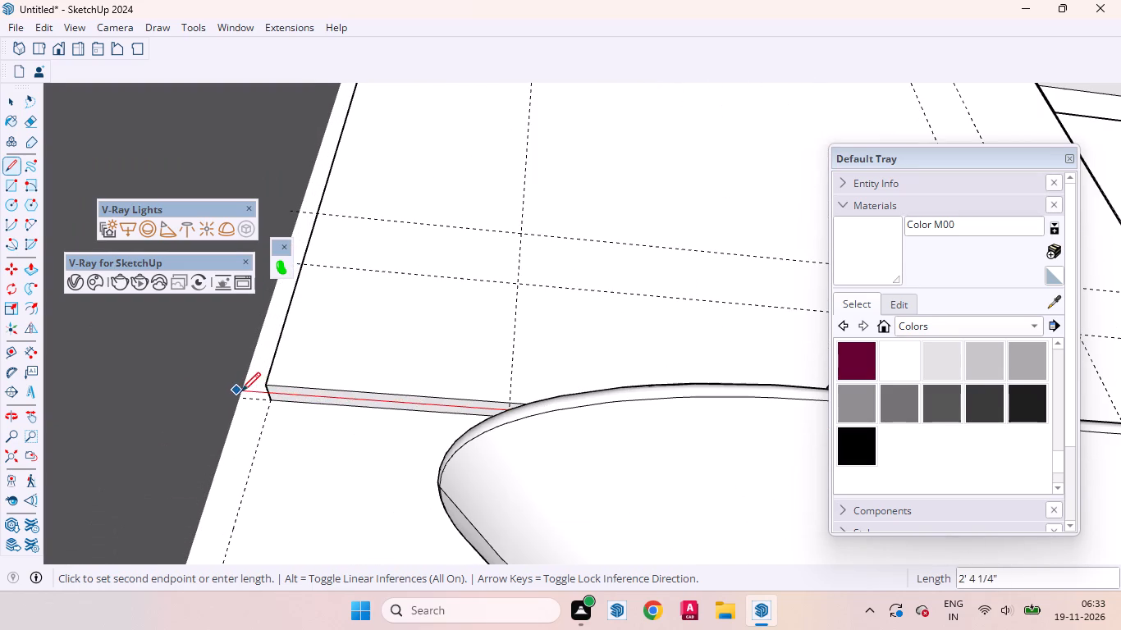
click(268, 395)
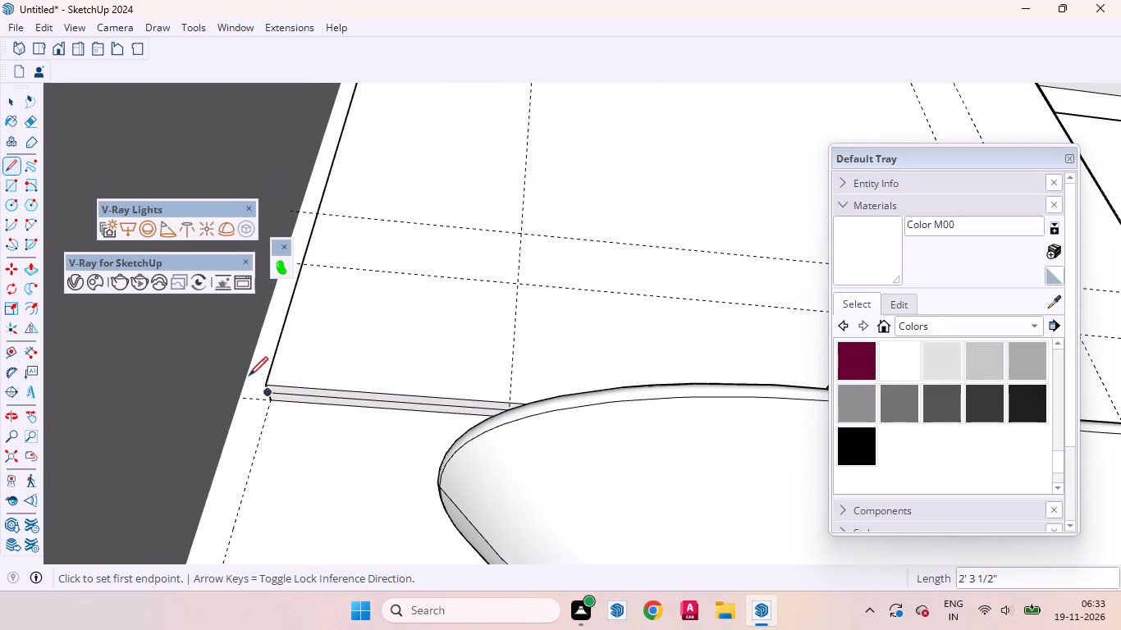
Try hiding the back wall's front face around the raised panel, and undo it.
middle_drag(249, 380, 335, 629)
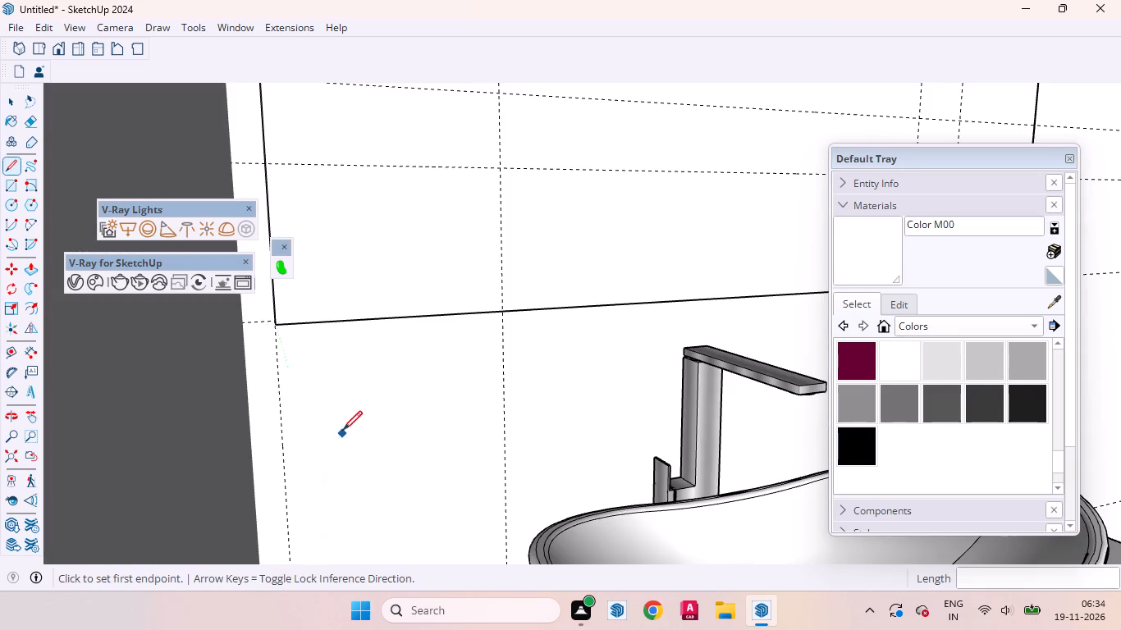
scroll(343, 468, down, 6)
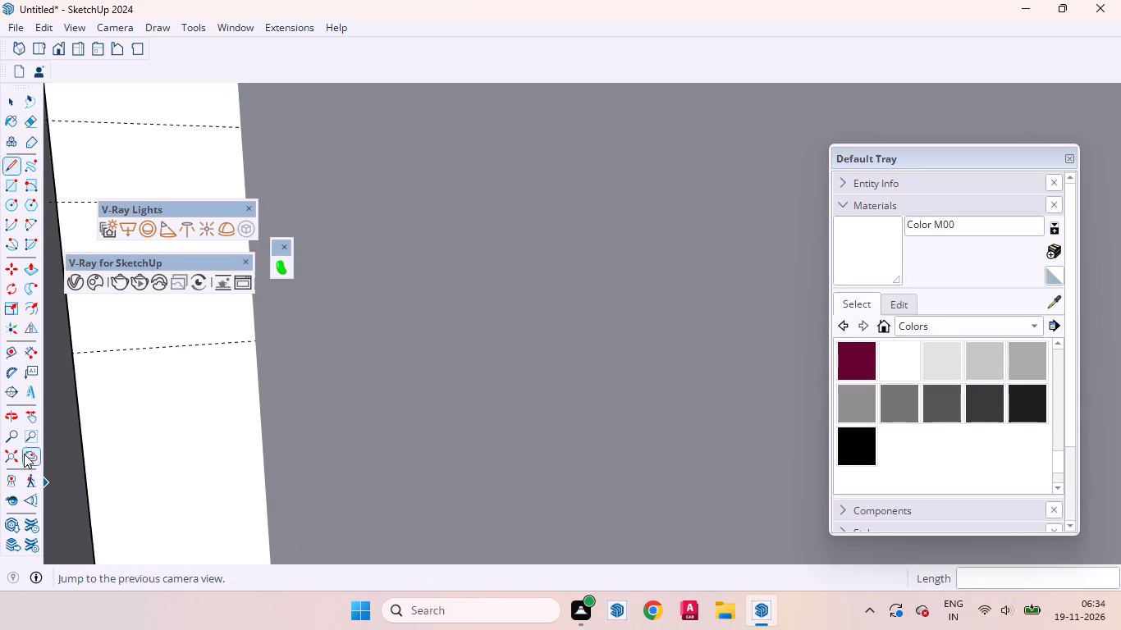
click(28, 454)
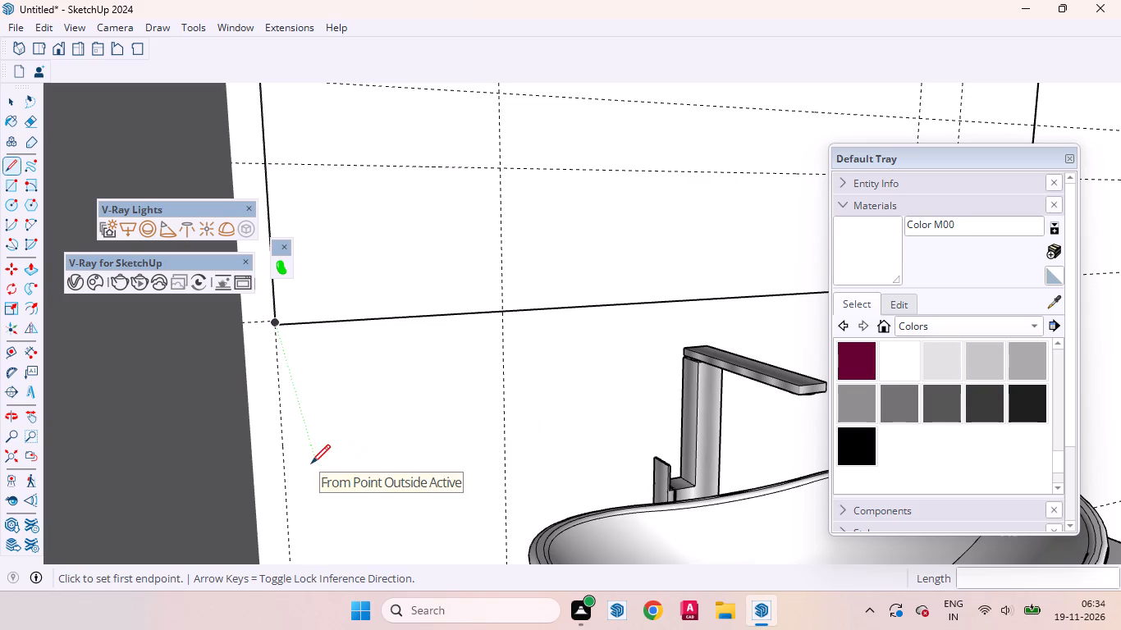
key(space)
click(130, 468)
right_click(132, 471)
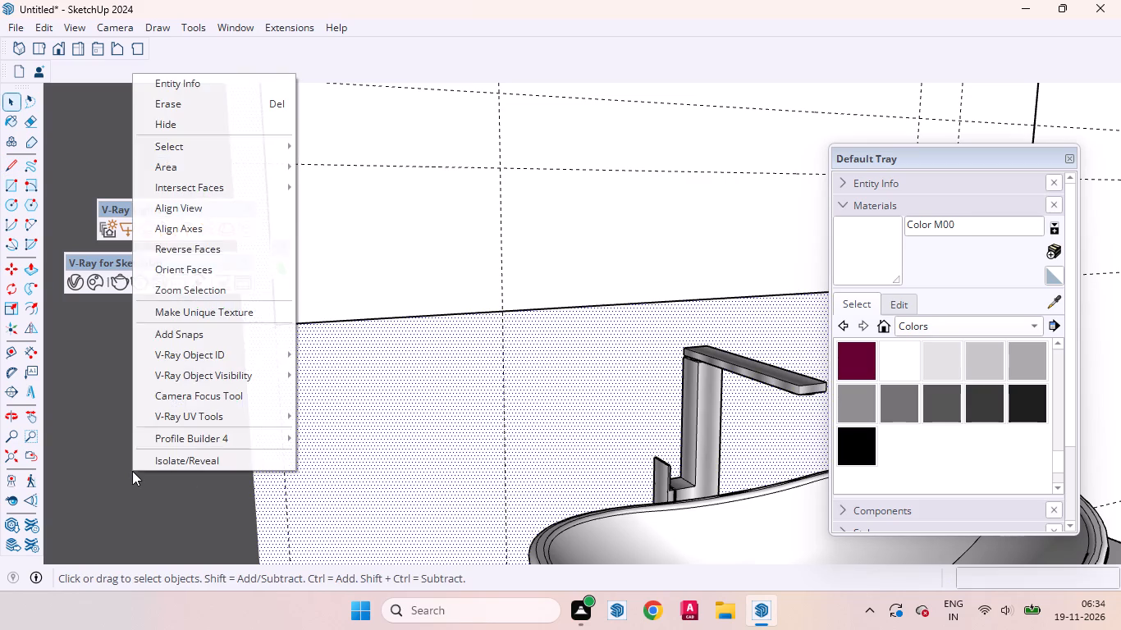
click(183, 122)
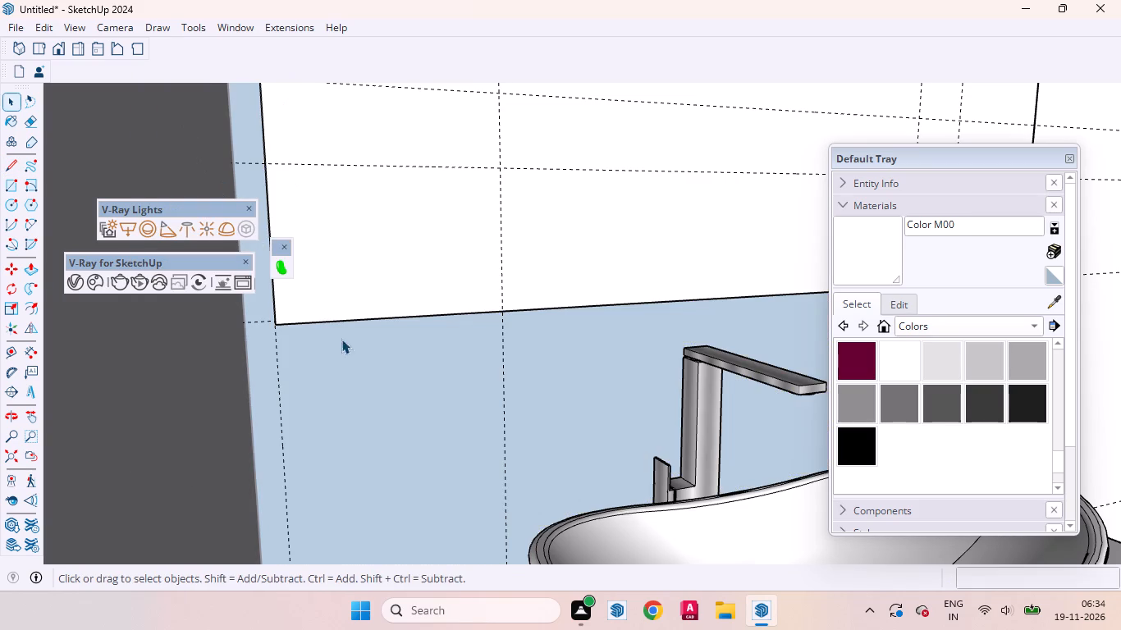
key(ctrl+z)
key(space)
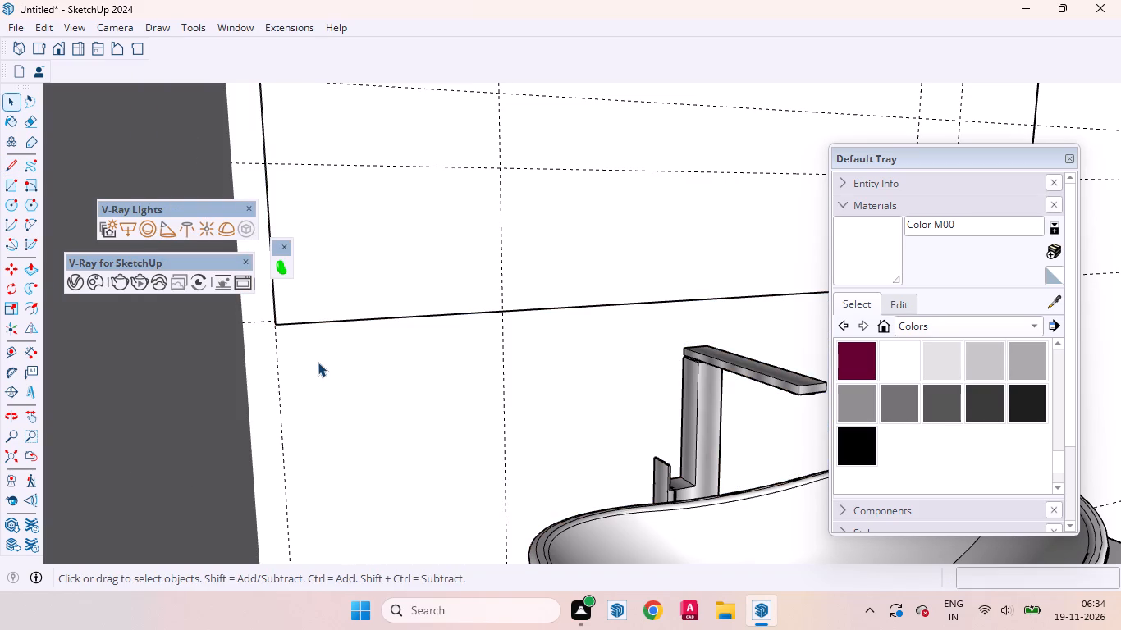
Hide the side wall group next to the basin to expose the raised panel's end.
scroll(429, 297, down, 6)
middle_drag(333, 406, 66, 458)
scroll(546, 396, down, 2)
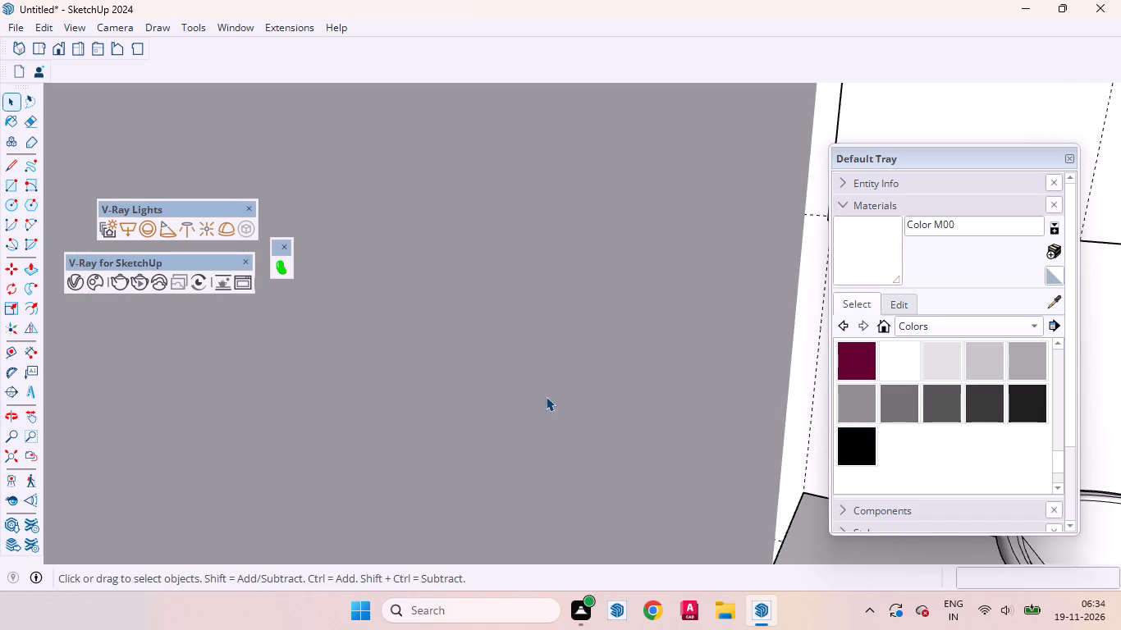
scroll(546, 396, down, 1)
scroll(546, 397, up, 1)
scroll(533, 361, down, 20)
scroll(533, 361, down, 2)
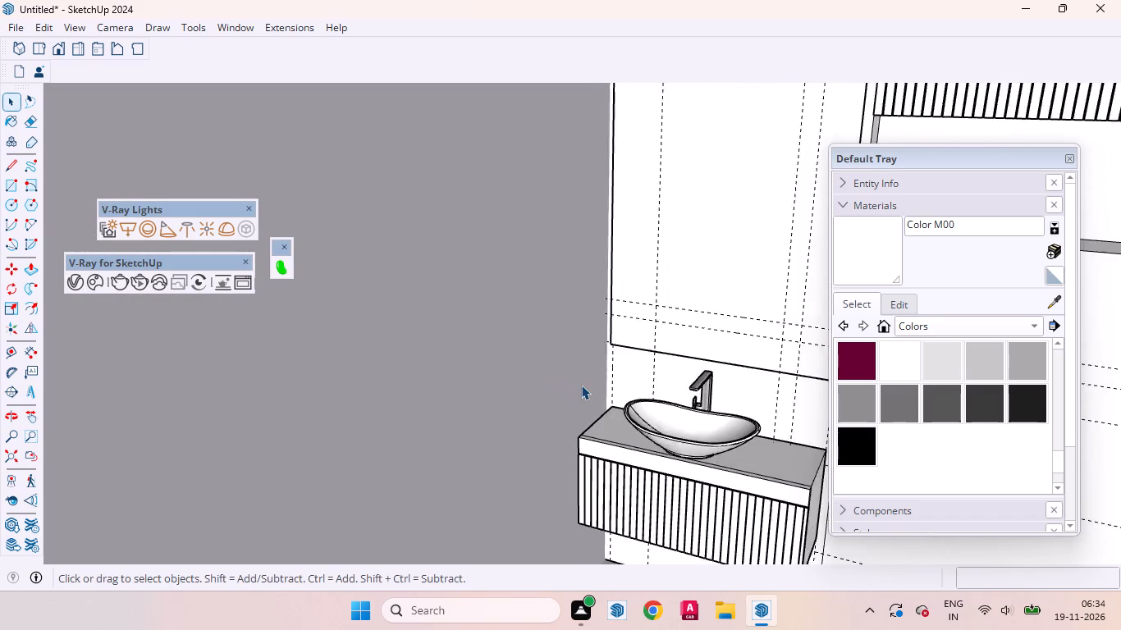
scroll(581, 385, down, 18)
click(333, 454)
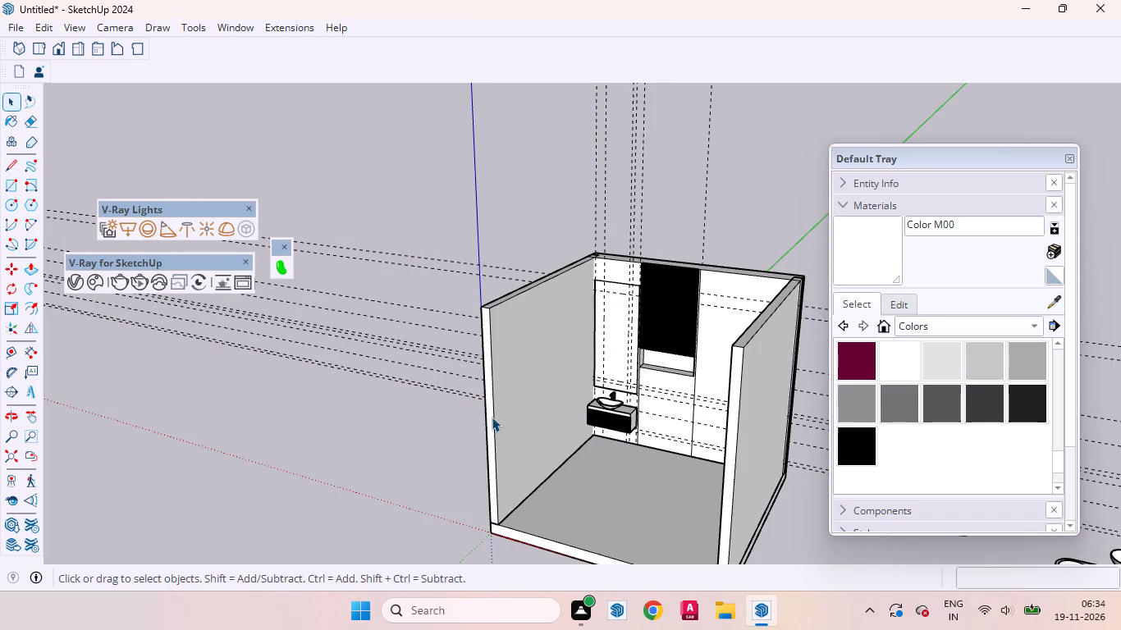
click(522, 413)
right_click(522, 413)
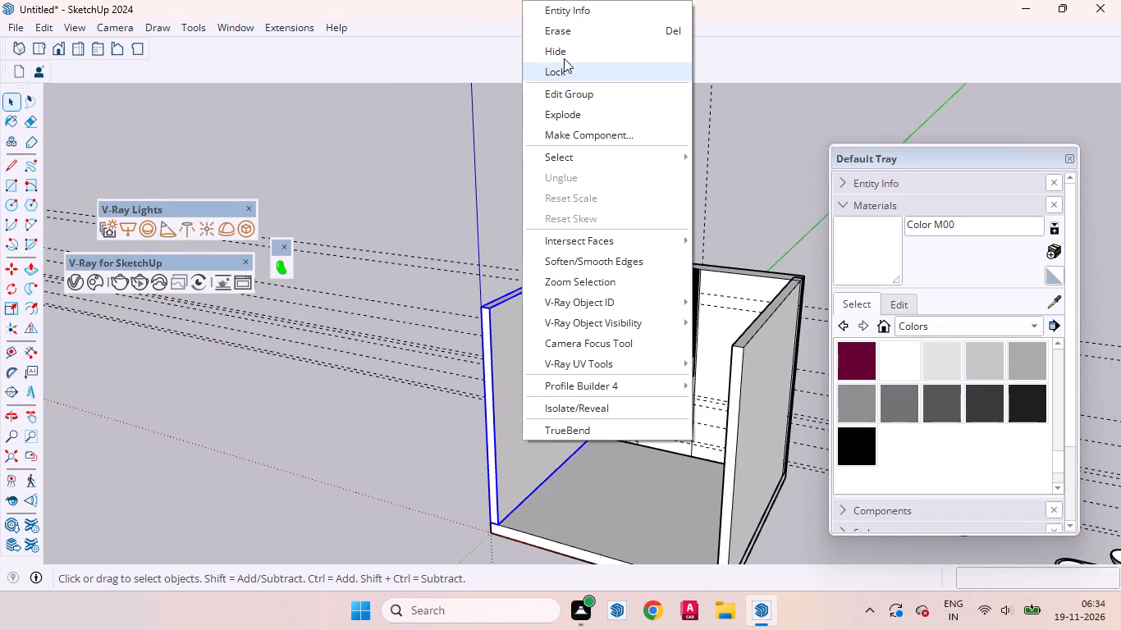
click(565, 48)
Draw a vertical 5' 5 7/8" line down the middle of the panel's side face at the hidden side wall's end.
scroll(614, 284, up, 8)
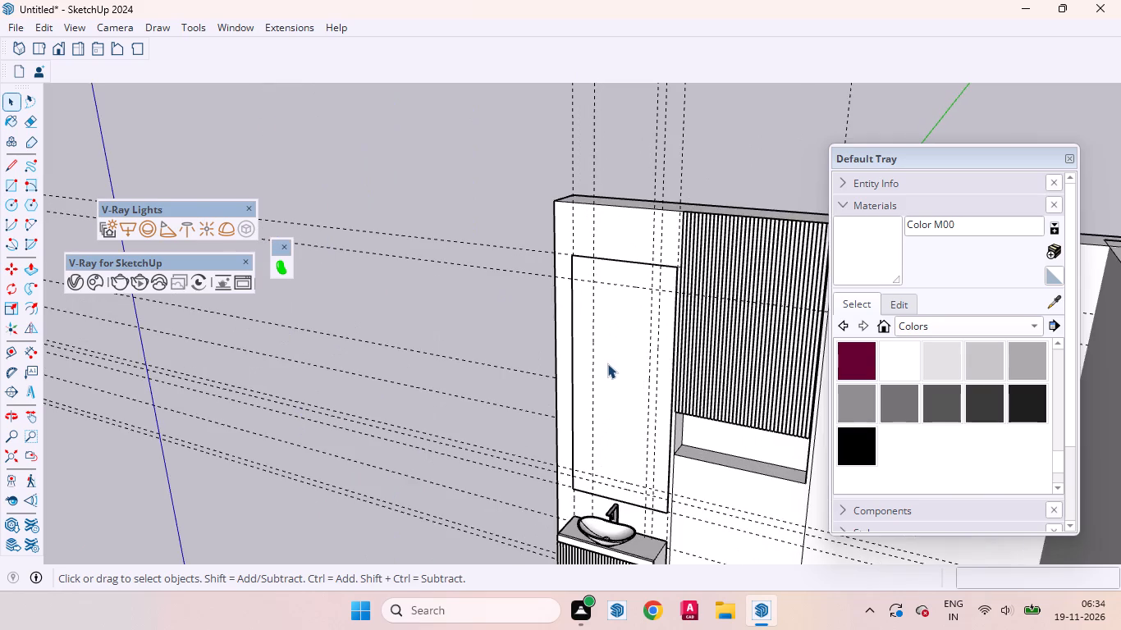
middle_drag(607, 363, 911, 306)
click(620, 378)
double_click(620, 377)
click(620, 389)
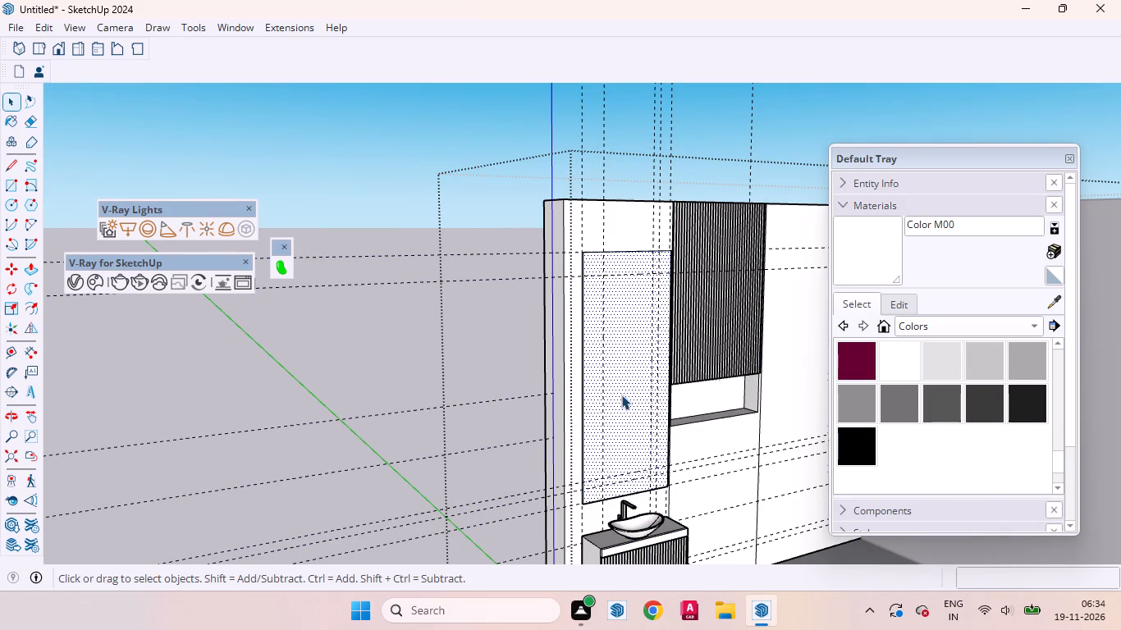
click(17, 167)
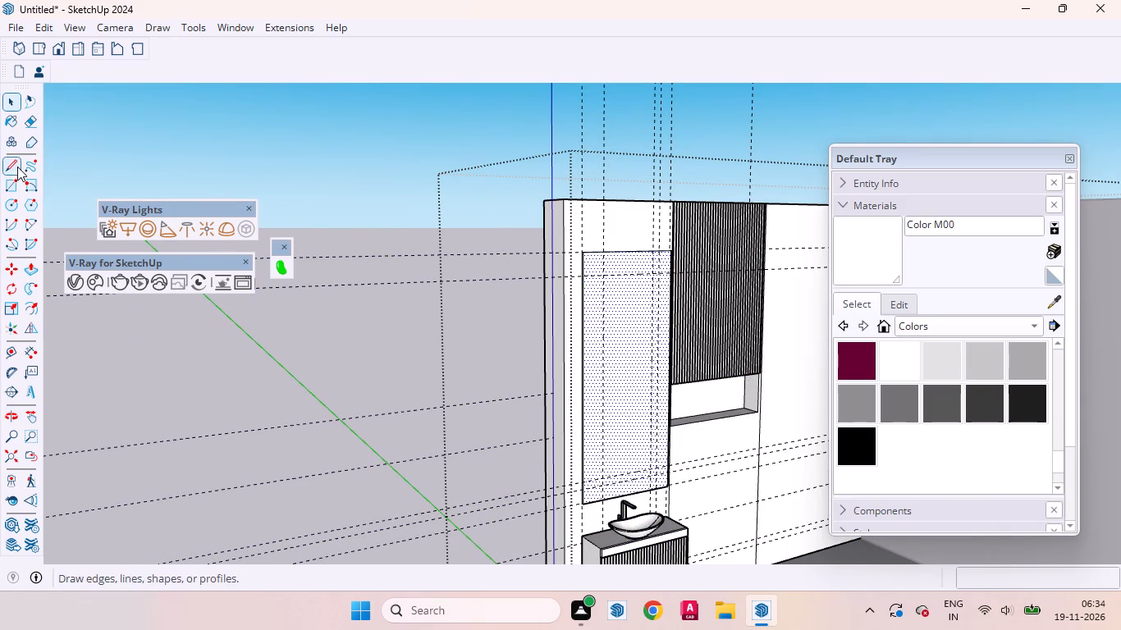
scroll(553, 518, up, 7)
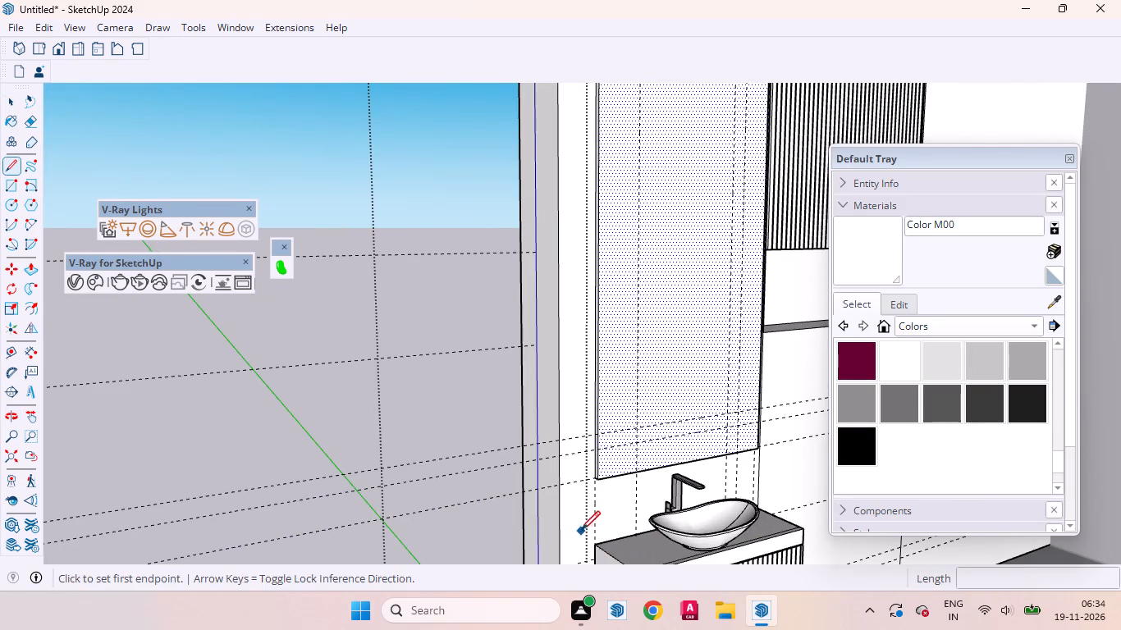
scroll(581, 530, up, 20)
scroll(581, 530, up, 2)
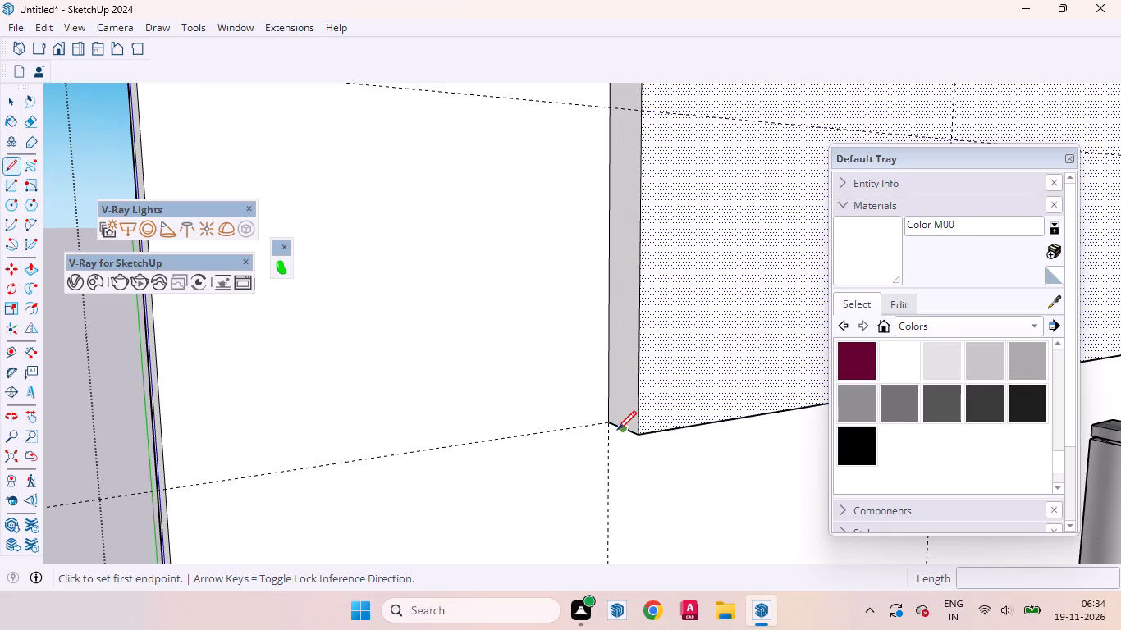
click(618, 431)
scroll(619, 431, down, 11)
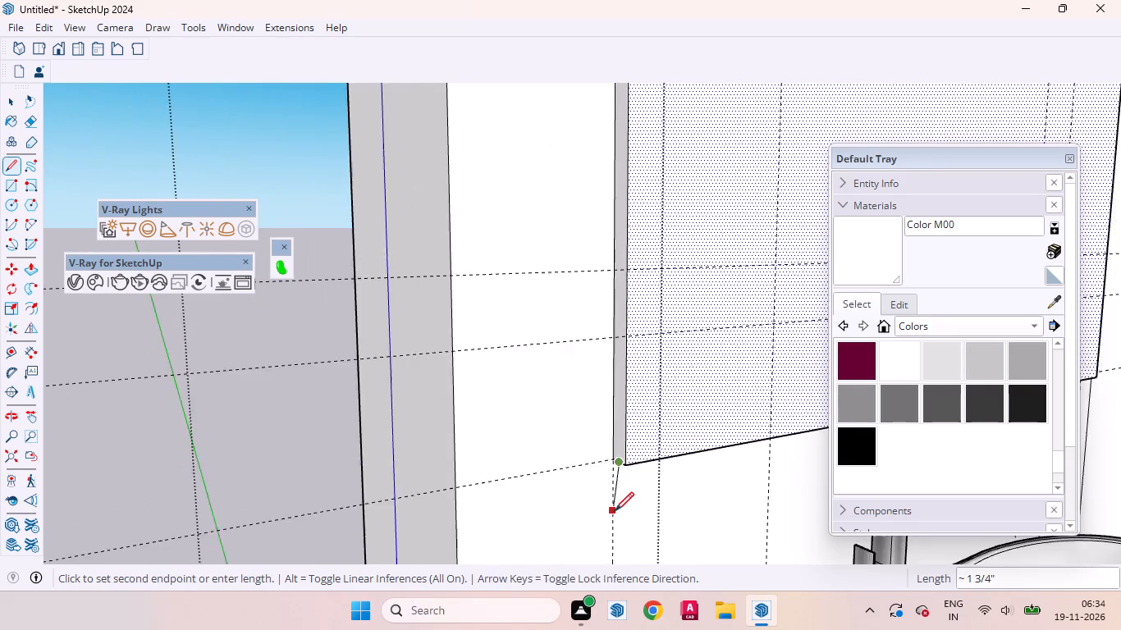
scroll(615, 511, down, 2)
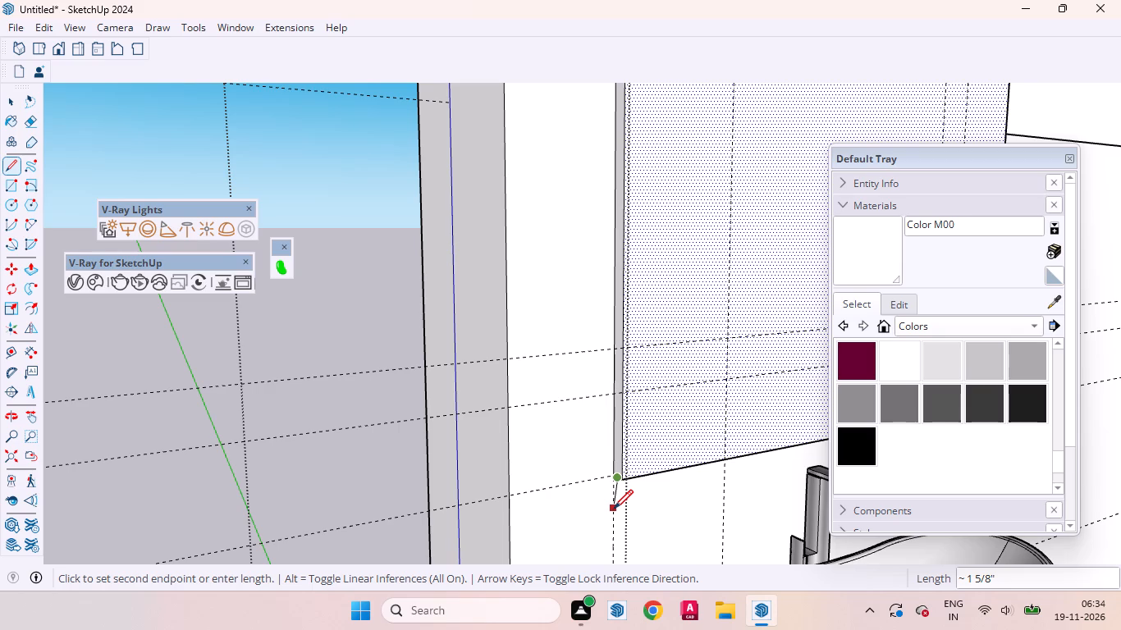
scroll(646, 561, down, 4)
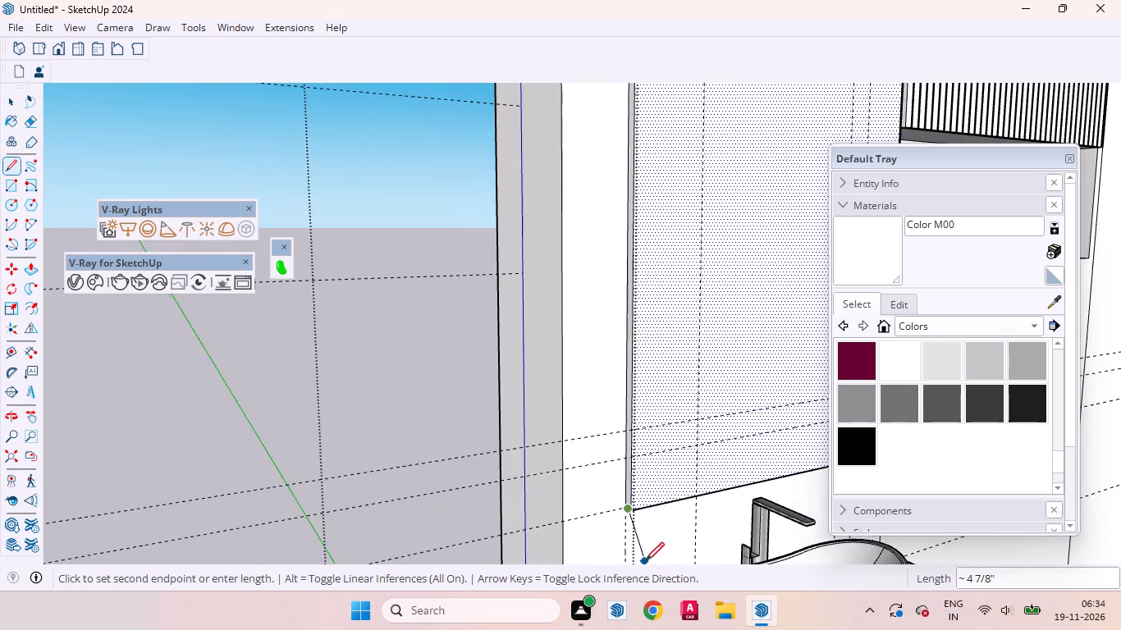
scroll(645, 561, down, 5)
scroll(638, 554, up, 1)
scroll(629, 536, down, 4)
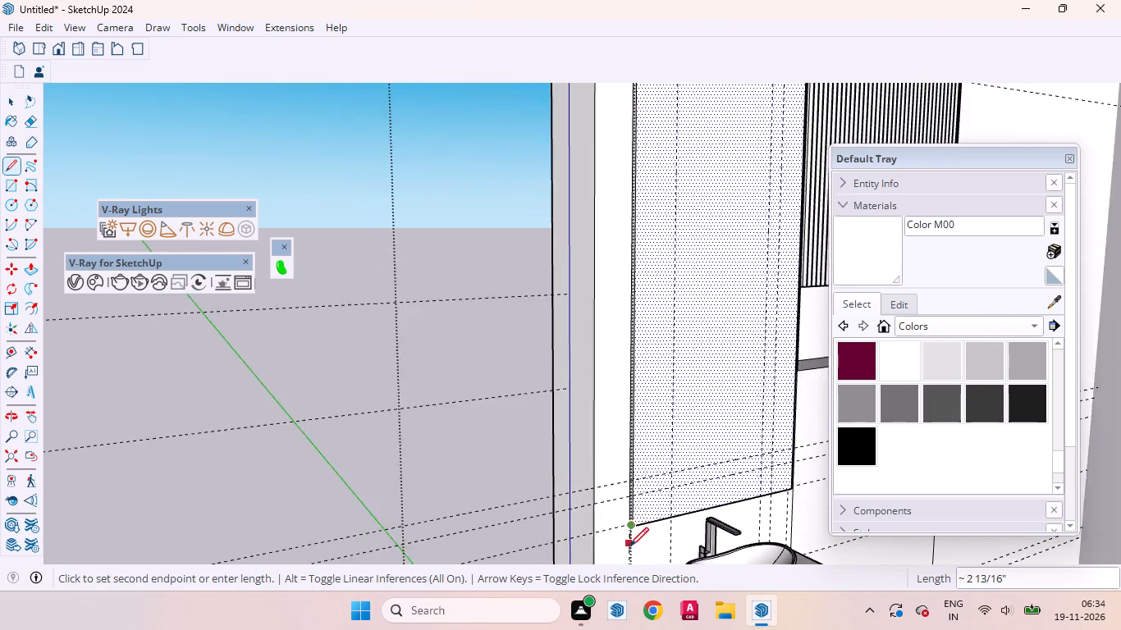
scroll(629, 546, down, 5)
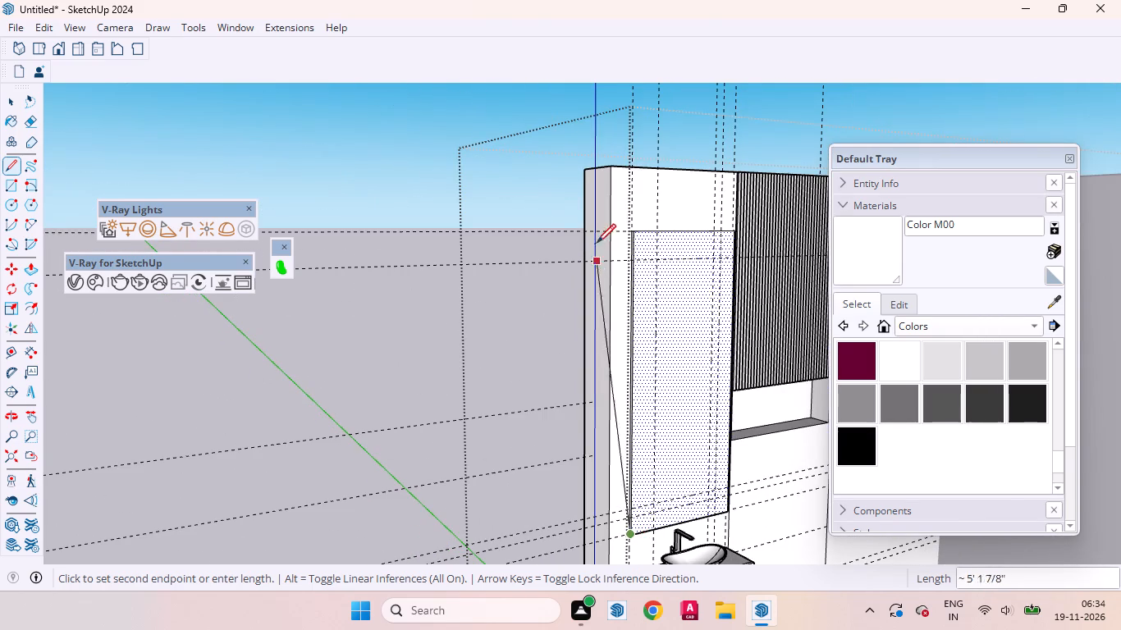
scroll(610, 233, up, 20)
scroll(610, 233, up, 1)
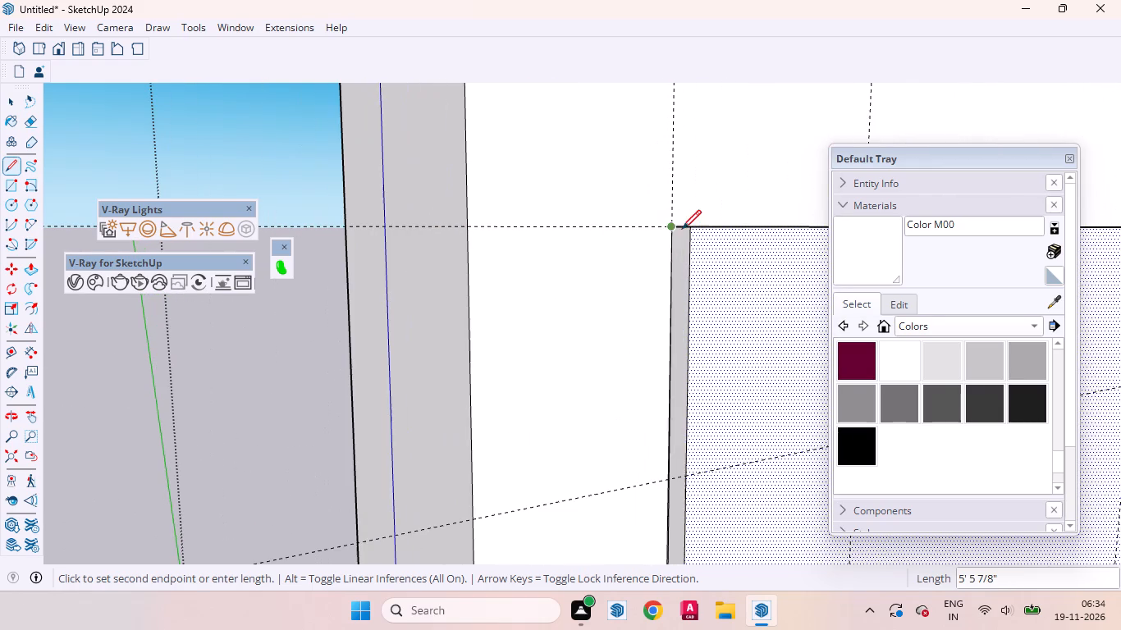
click(677, 229)
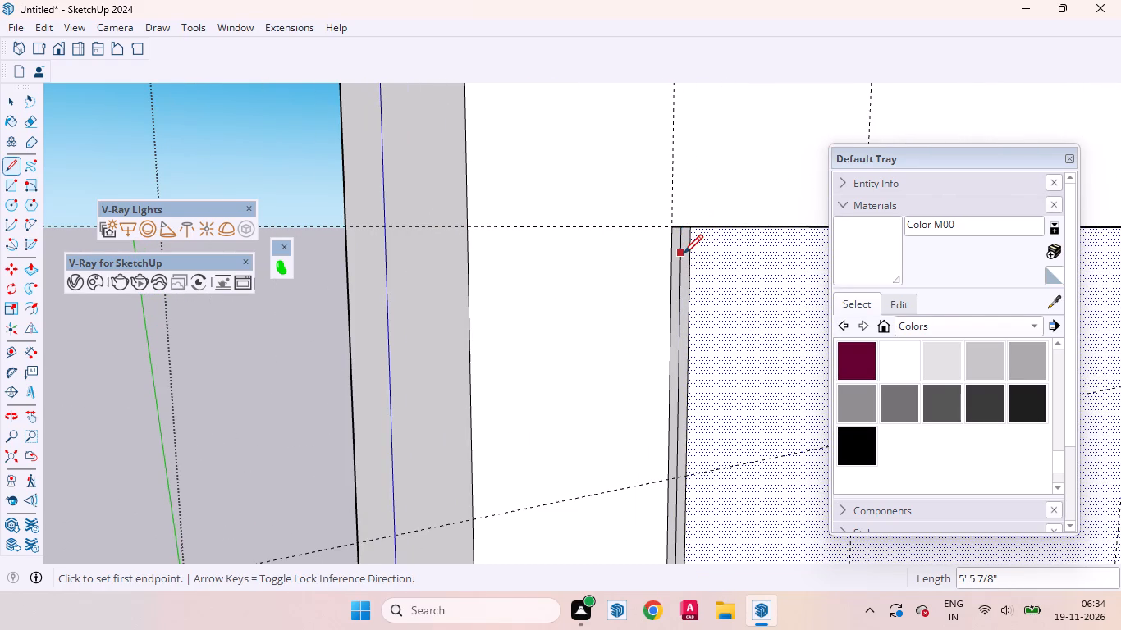
key(space)
Push the rear strip of the panel's side face at the hidden wall's end inward 2.5".
scroll(589, 257, up, 4)
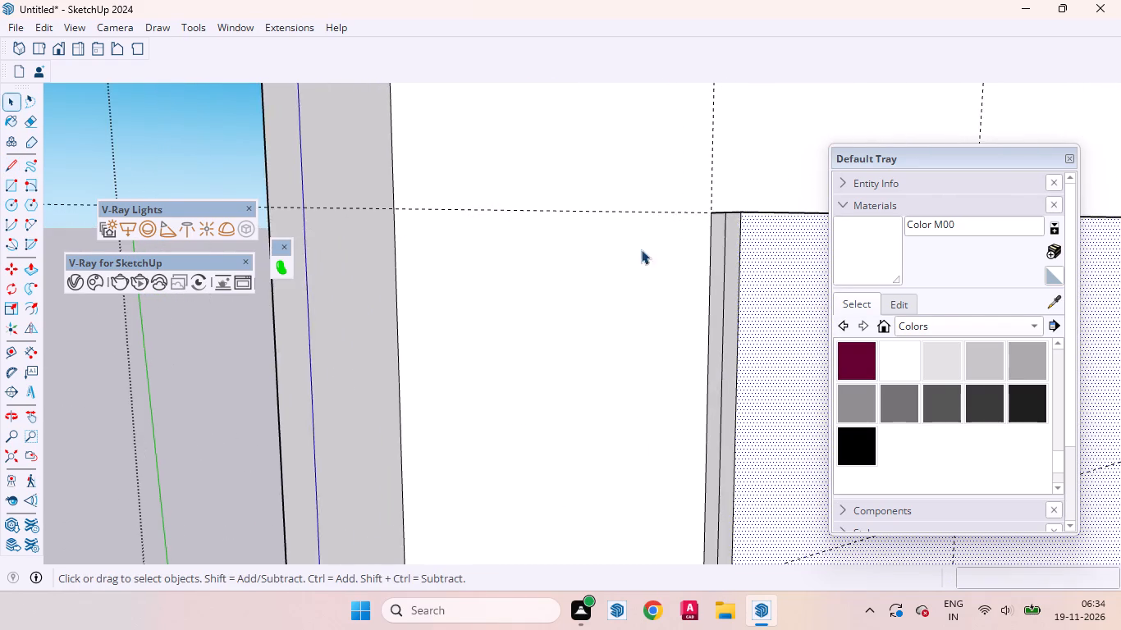
scroll(721, 251, up, 4)
click(716, 261)
middle_drag(731, 297, 729, 349)
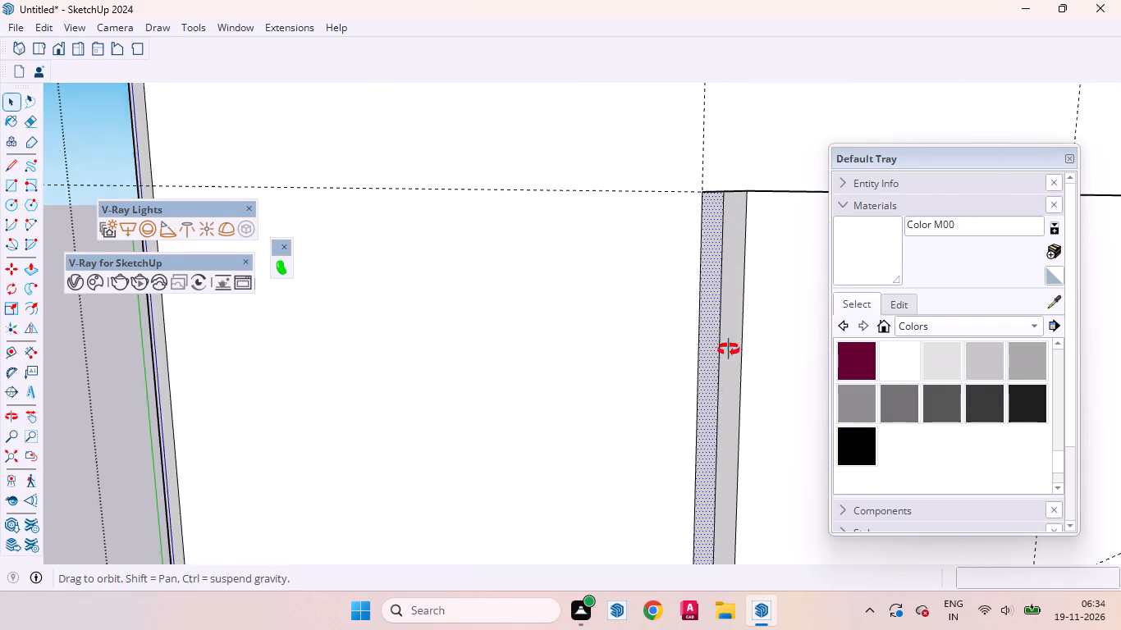
middle_drag(729, 349, 697, 529)
scroll(713, 213, up, 8)
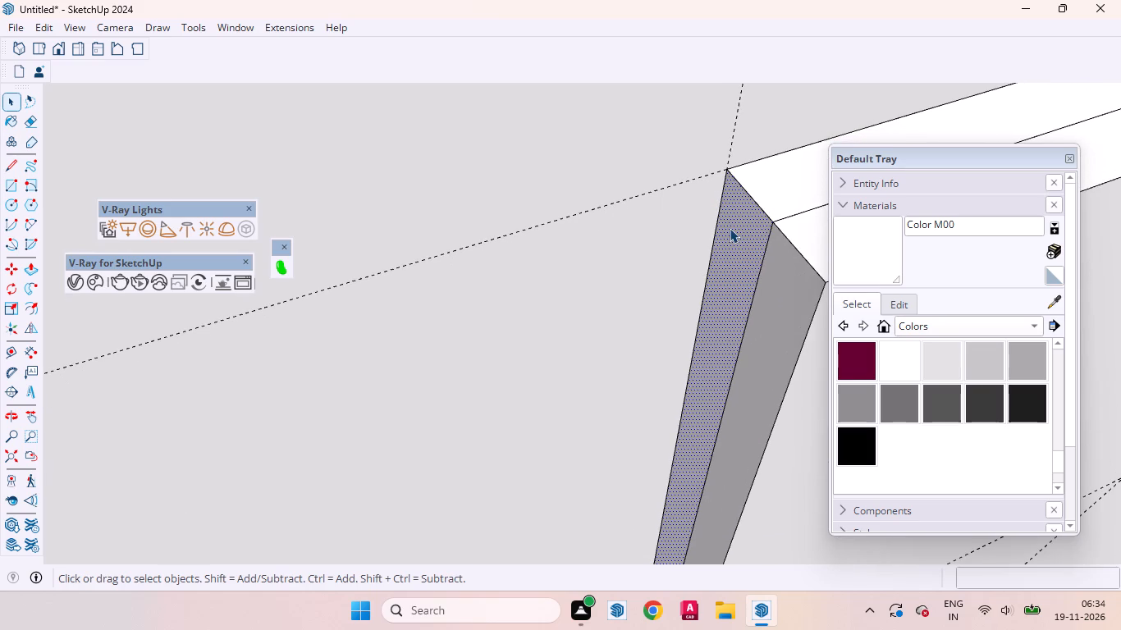
key(p)
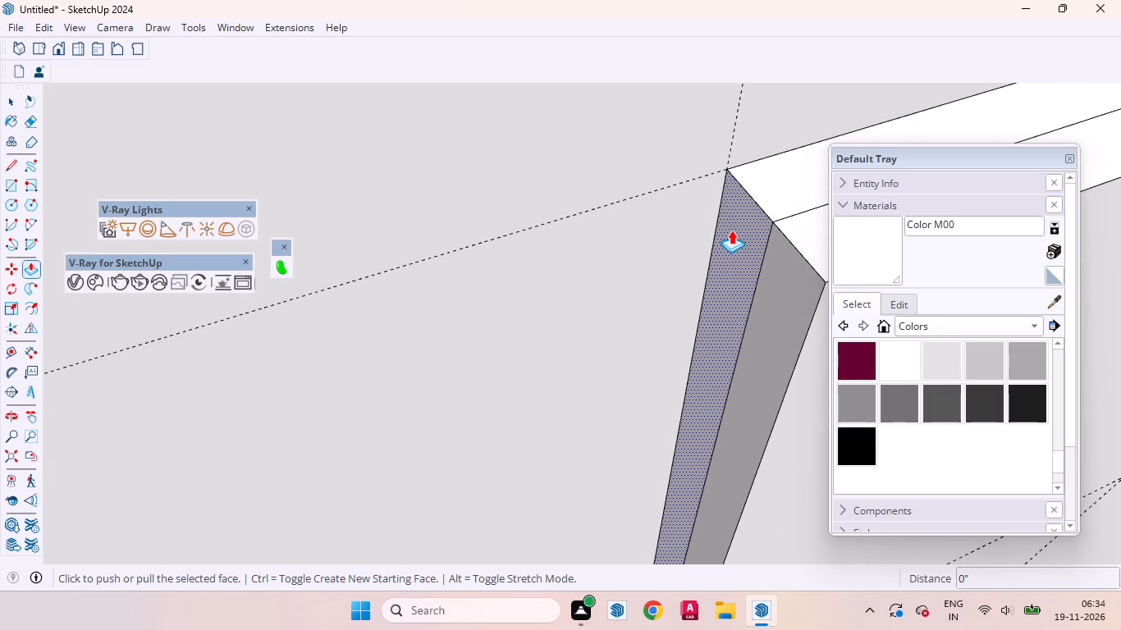
click(729, 251)
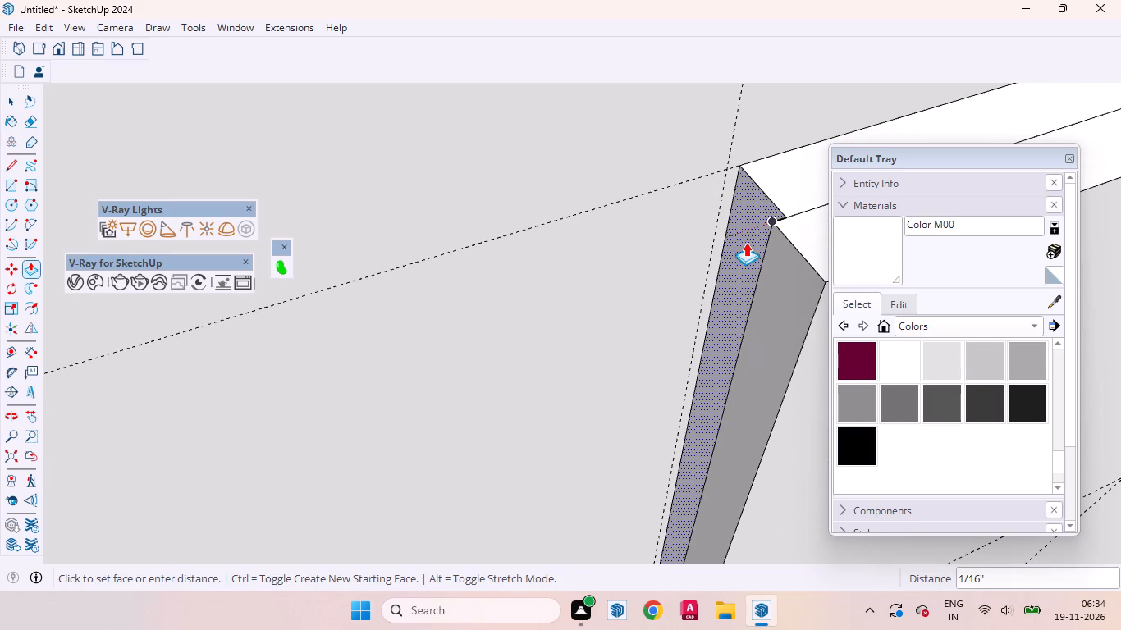
key(2)
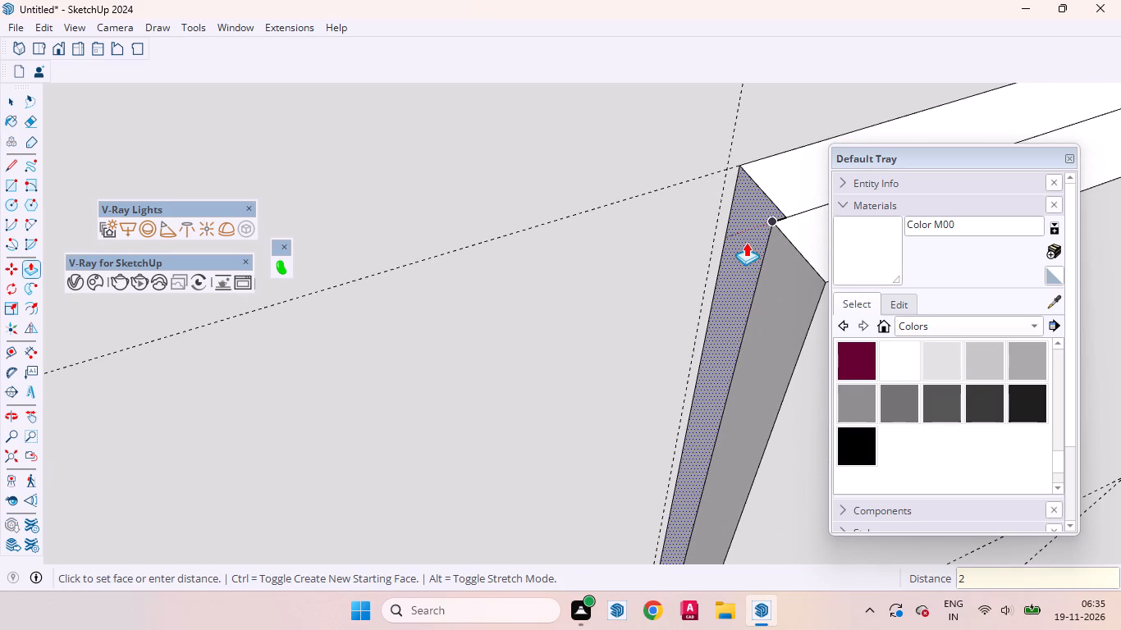
text(.5)
key(Return)
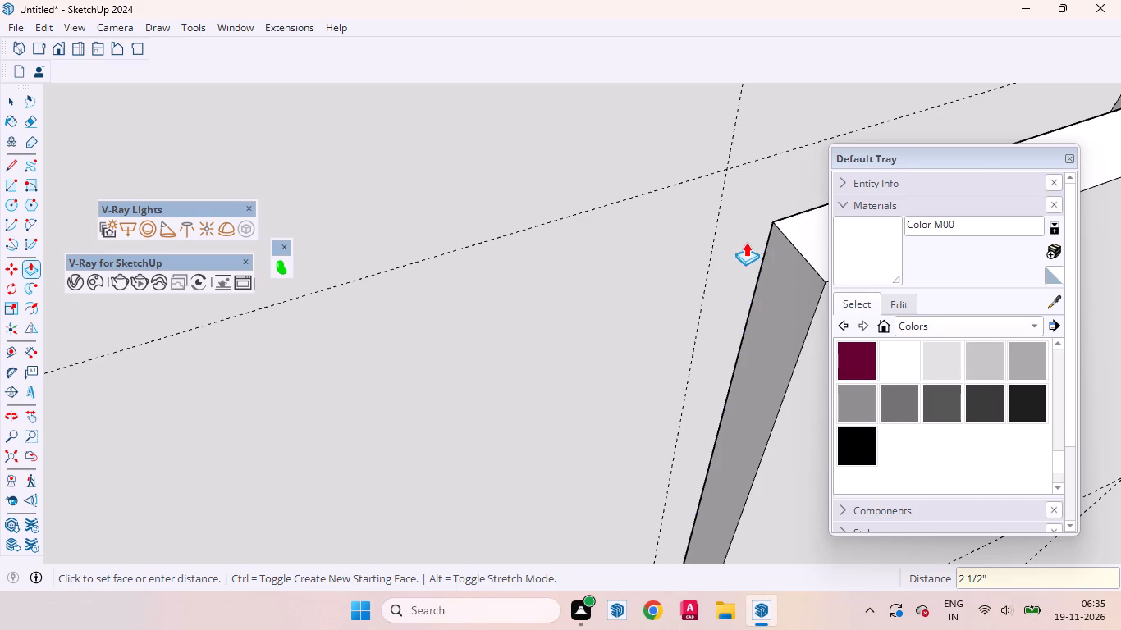
Push the rear strip of the panel's side face beside the louvres inward by the same 2 1/2".
scroll(336, 320, down, 20)
scroll(336, 320, down, 4)
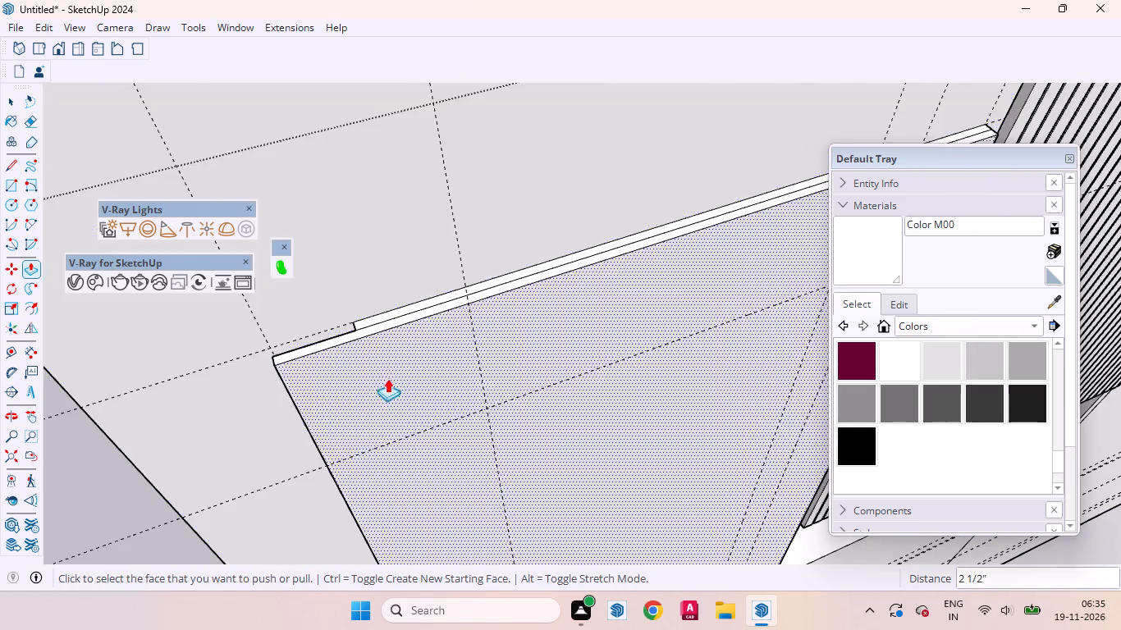
scroll(387, 378, down, 1)
scroll(387, 379, up, 1)
scroll(387, 379, down, 13)
scroll(577, 326, up, 9)
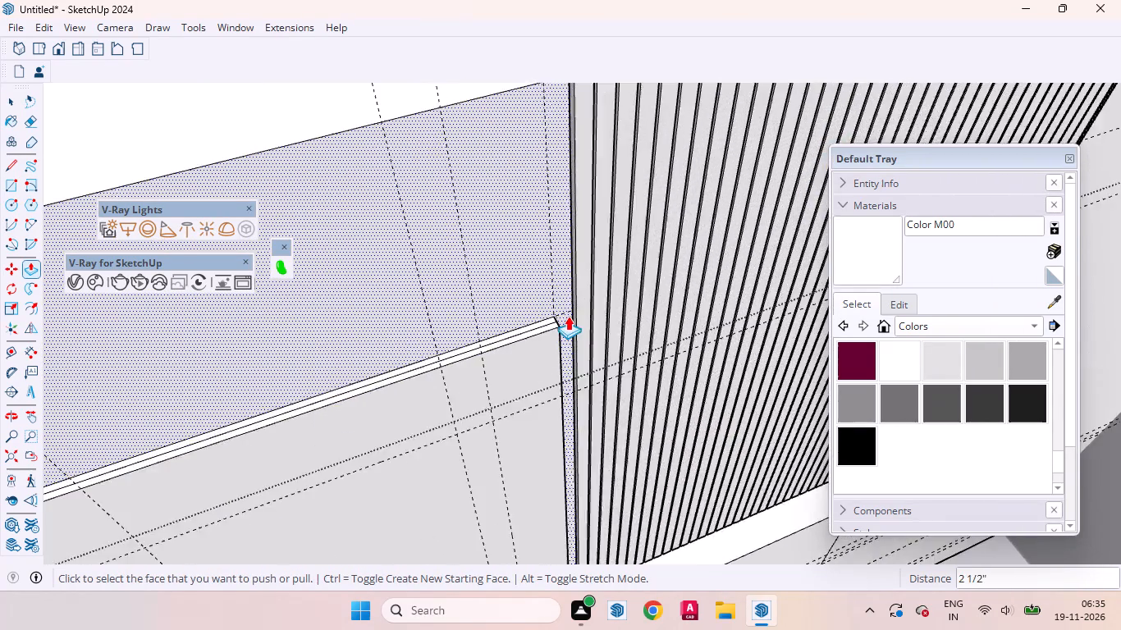
scroll(568, 316, up, 12)
middle_drag(528, 342, 252, 343)
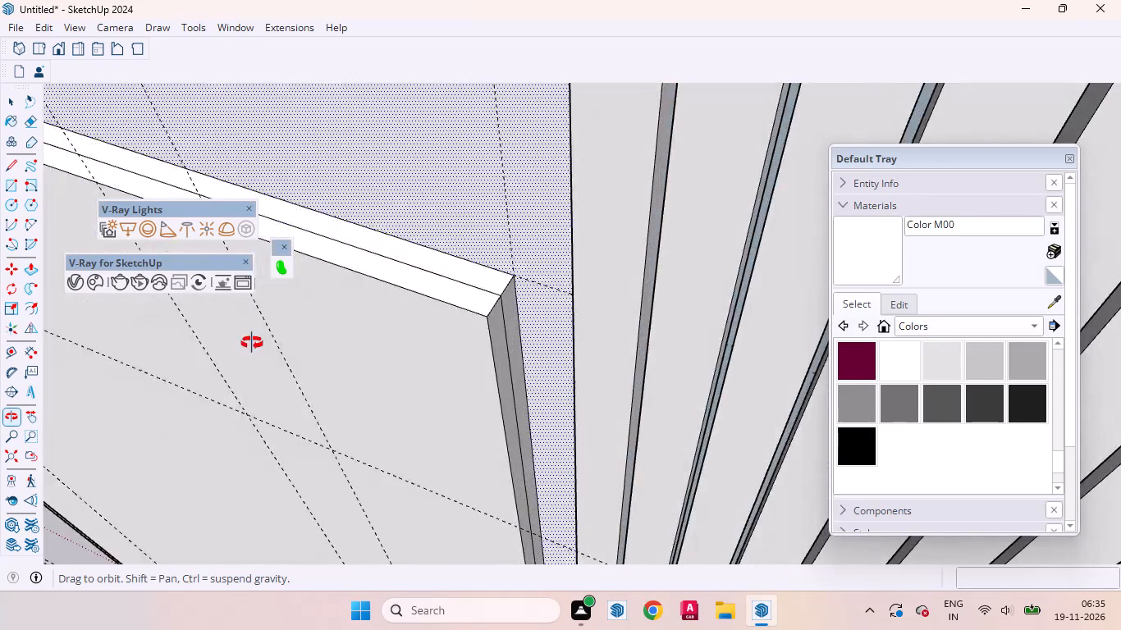
middle_drag(252, 343, 250, 343)
scroll(580, 290, up, 8)
double_click(474, 293)
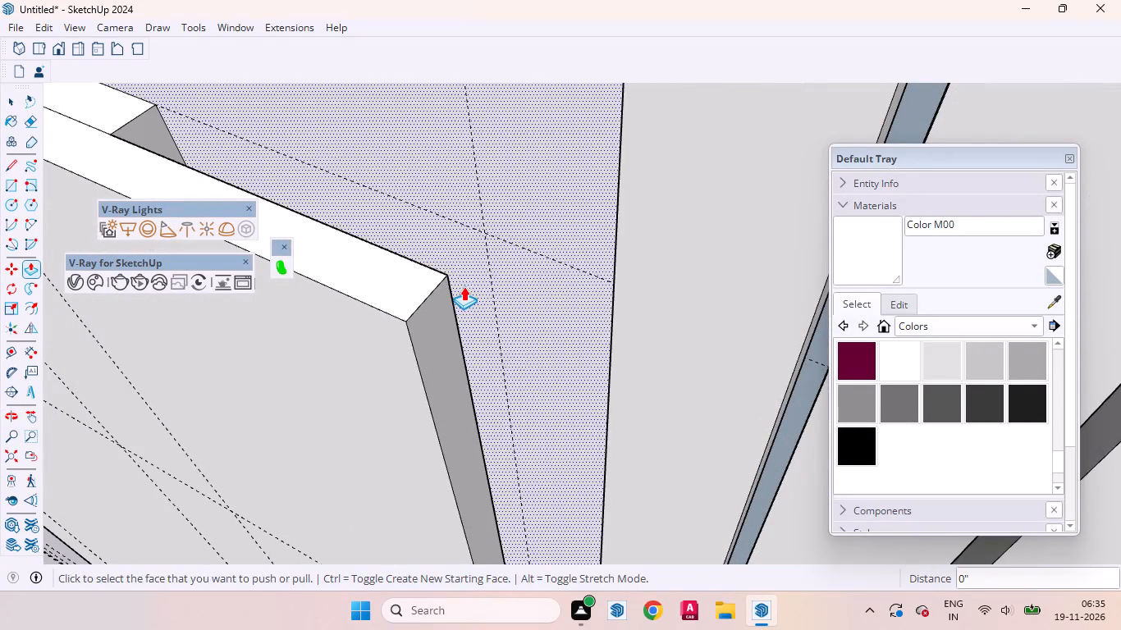
Push the rear strip of the panel's top side face inward by the same 2 1/2".
scroll(567, 377, down, 13)
scroll(364, 237, up, 7)
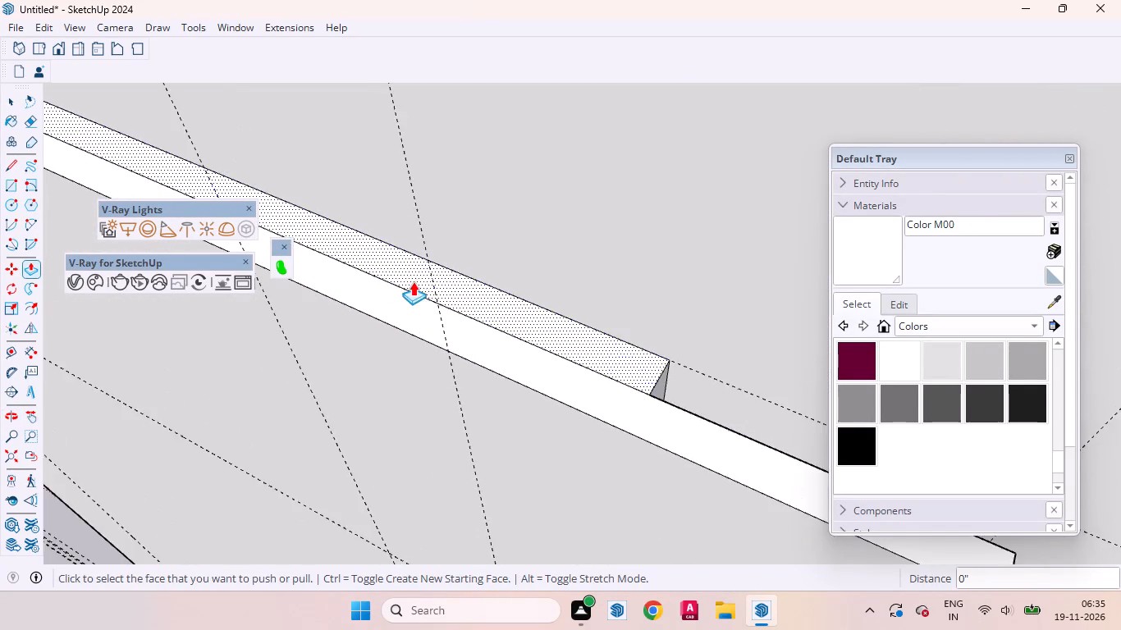
scroll(413, 281, up, 4)
double_click(507, 316)
scroll(520, 255, down, 11)
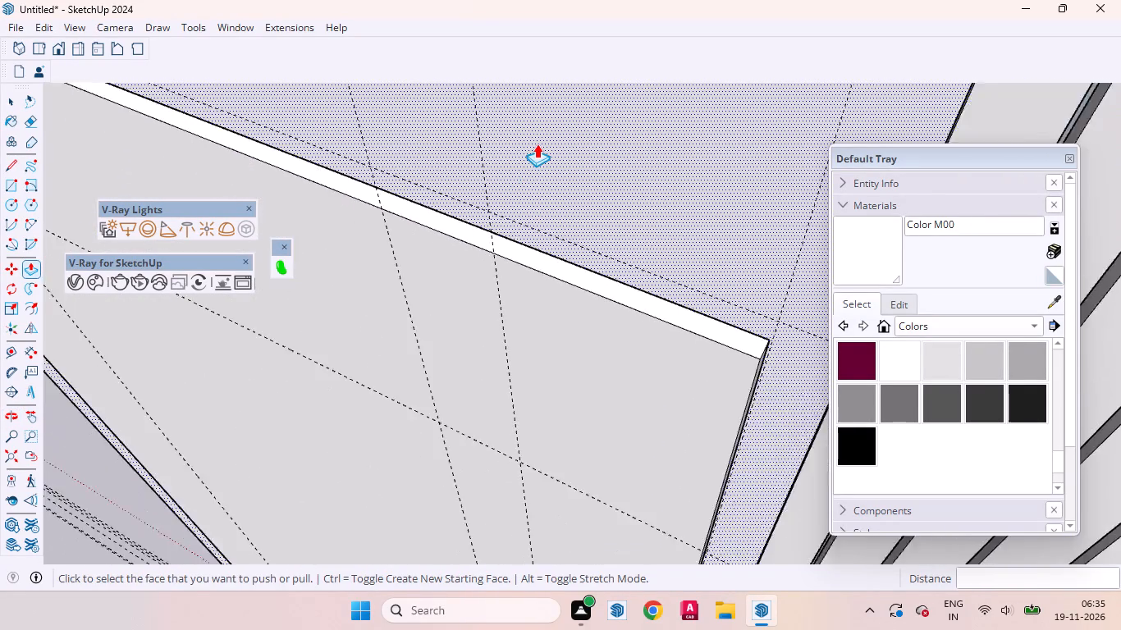
Push the rear strip of the panel's bottom side face inward by the same 2 1/2".
scroll(537, 144, down, 12)
scroll(569, 157, up, 1)
scroll(606, 166, down, 14)
scroll(542, 276, down, 1)
scroll(542, 285, up, 1)
scroll(542, 290, down, 2)
scroll(553, 412, up, 20)
scroll(553, 412, up, 4)
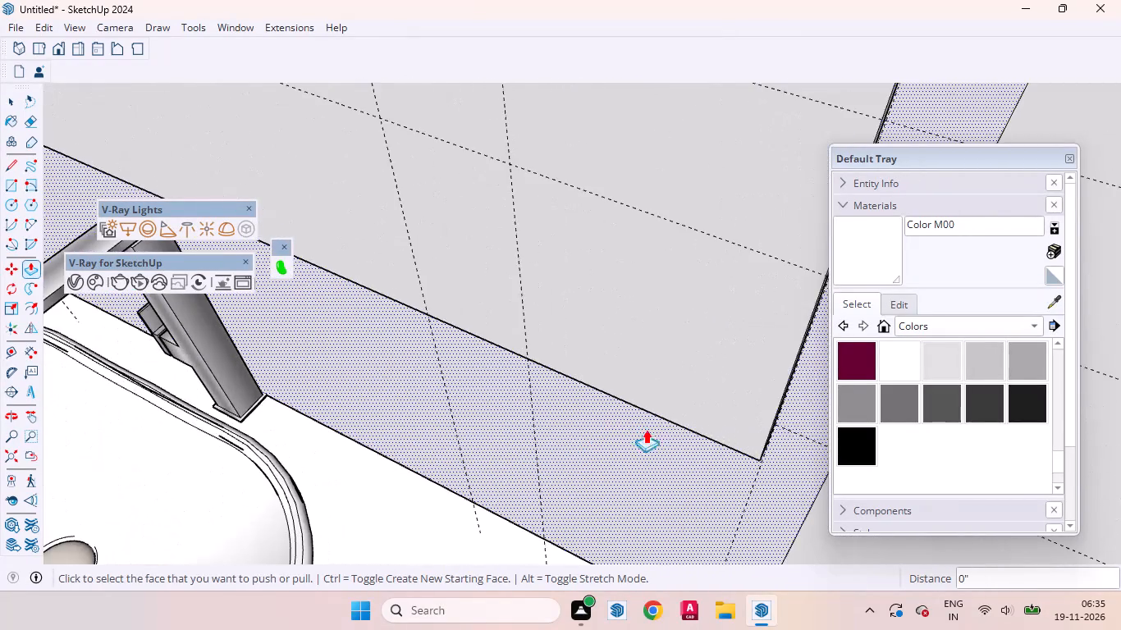
middle_drag(653, 436, 494, 71)
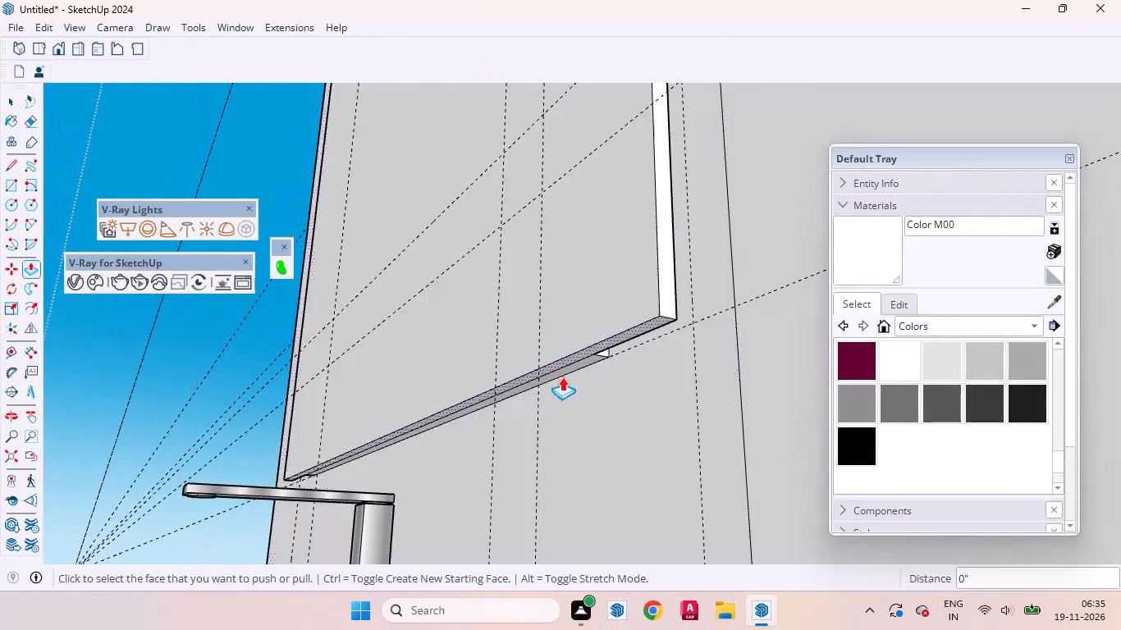
scroll(562, 377, up, 15)
double_click(609, 331)
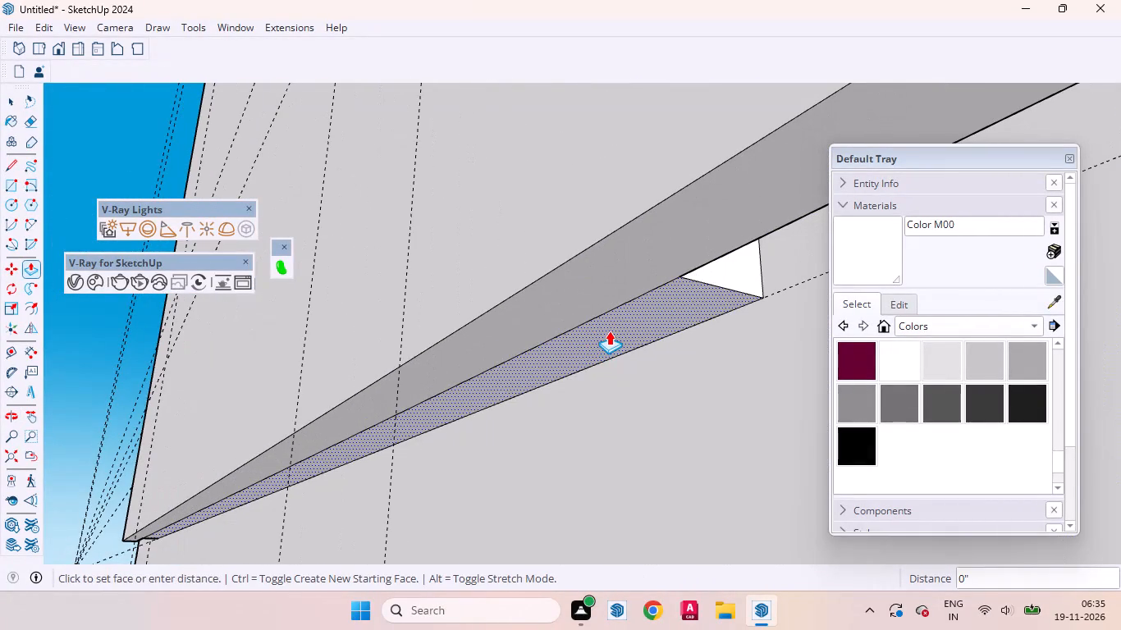
Draw tangent arcs of about 8 1/2" radius across both lower corners of the panel's front face, using the guide intersections.
scroll(684, 372, down, 12)
middle_drag(427, 411, 550, 422)
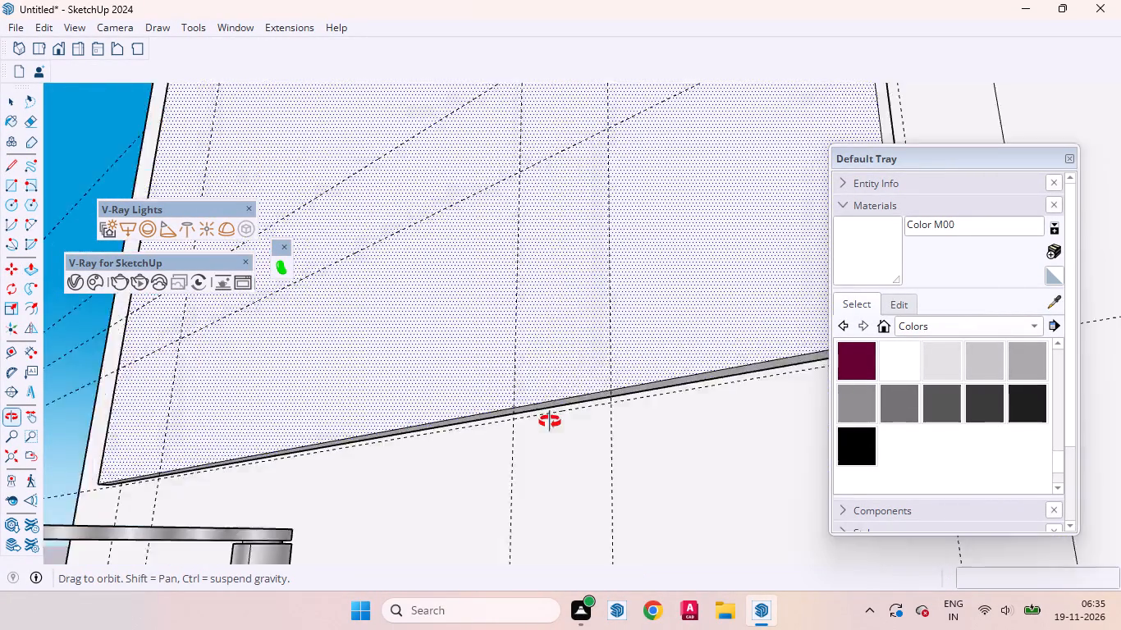
middle_drag(550, 422, 790, 441)
scroll(614, 428, down, 12)
scroll(548, 434, down, 4)
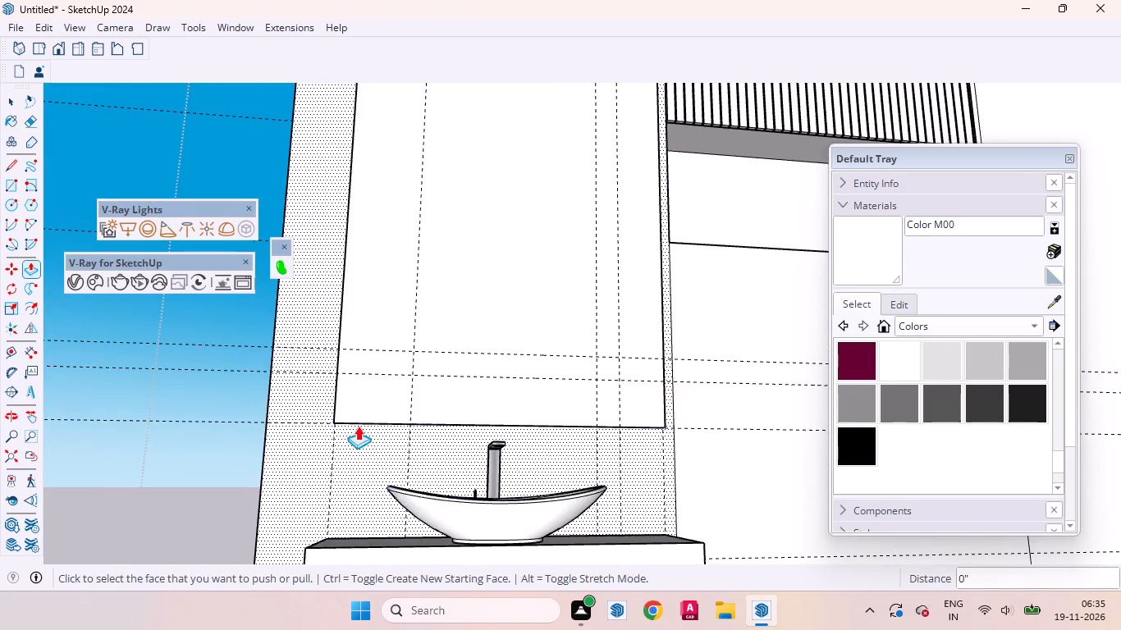
middle_drag(429, 410, 904, 445)
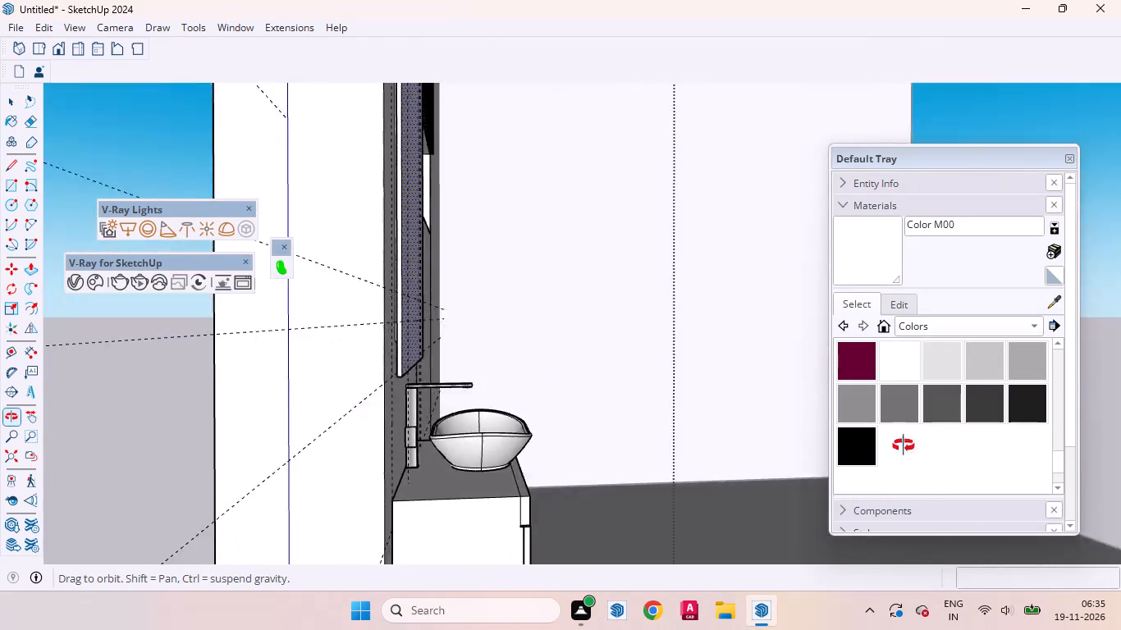
middle_drag(904, 445, 474, 517)
key(space)
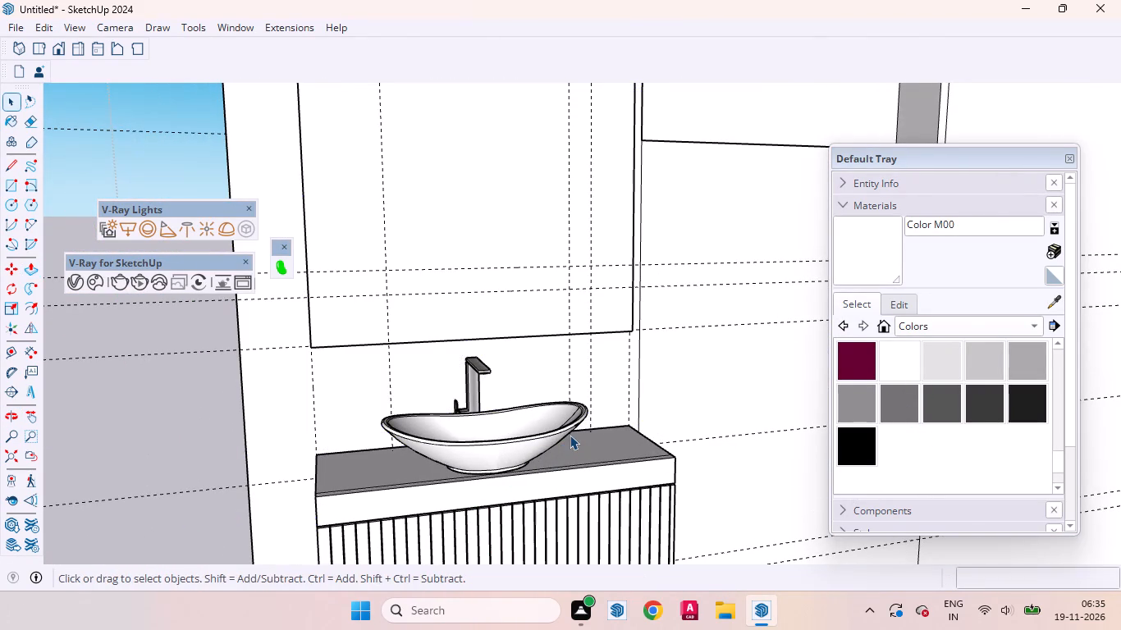
scroll(592, 399, down, 4)
middle_drag(638, 340, 590, 355)
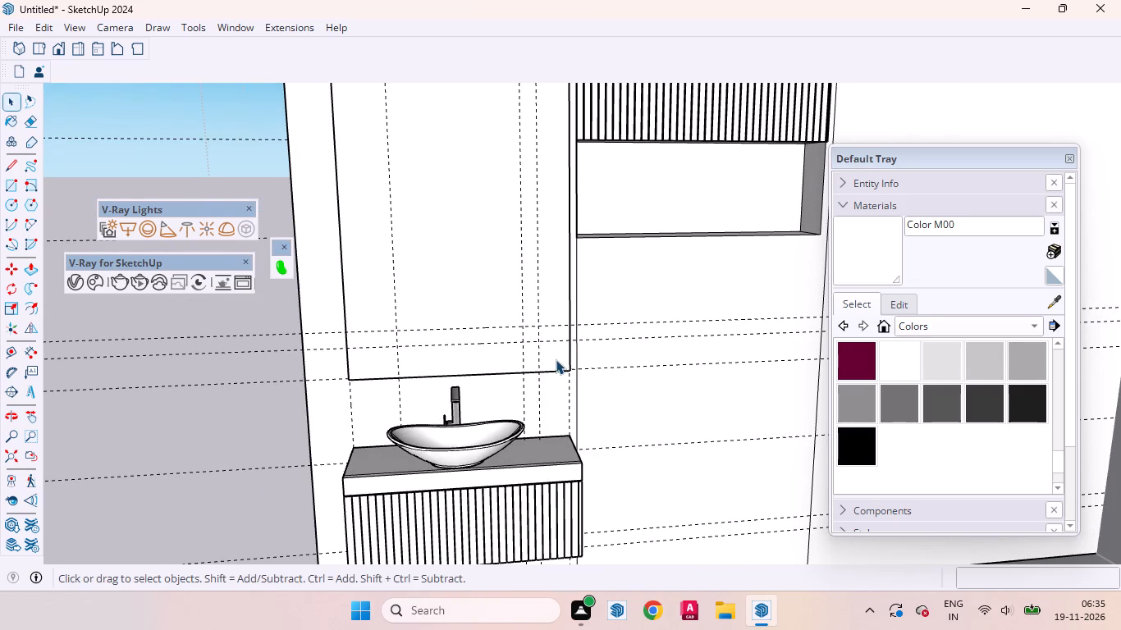
click(556, 359)
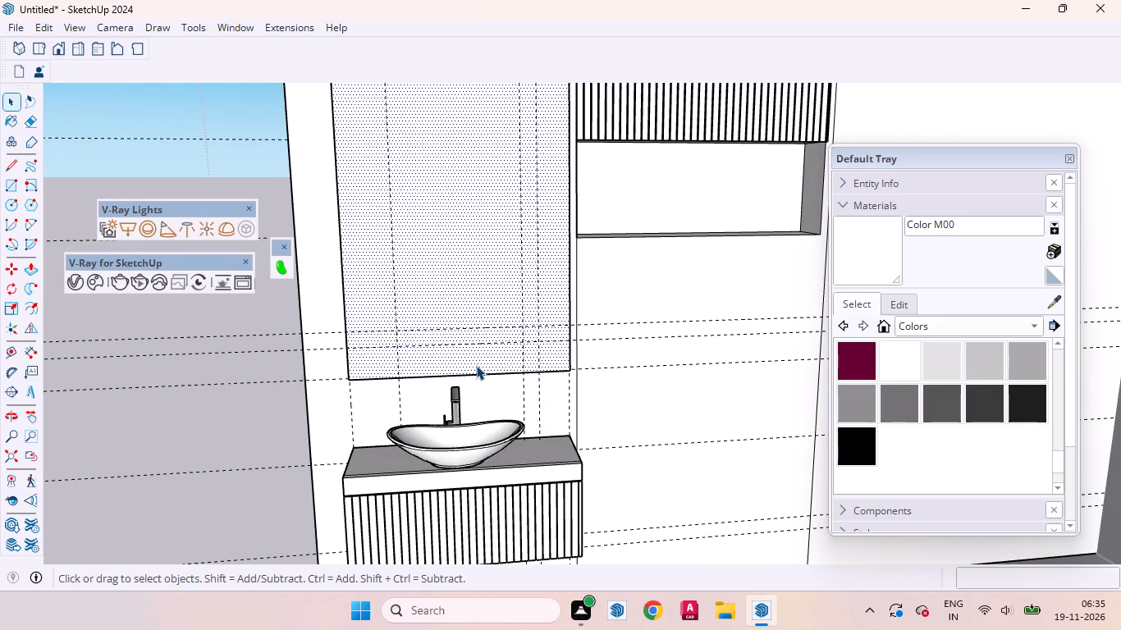
key(a)
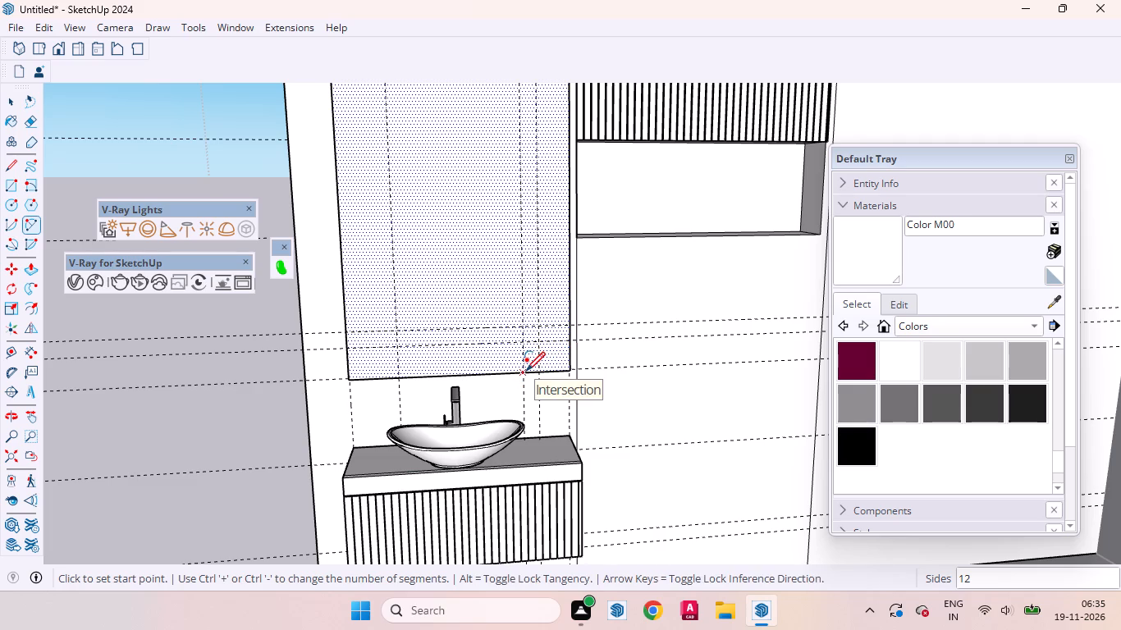
click(526, 371)
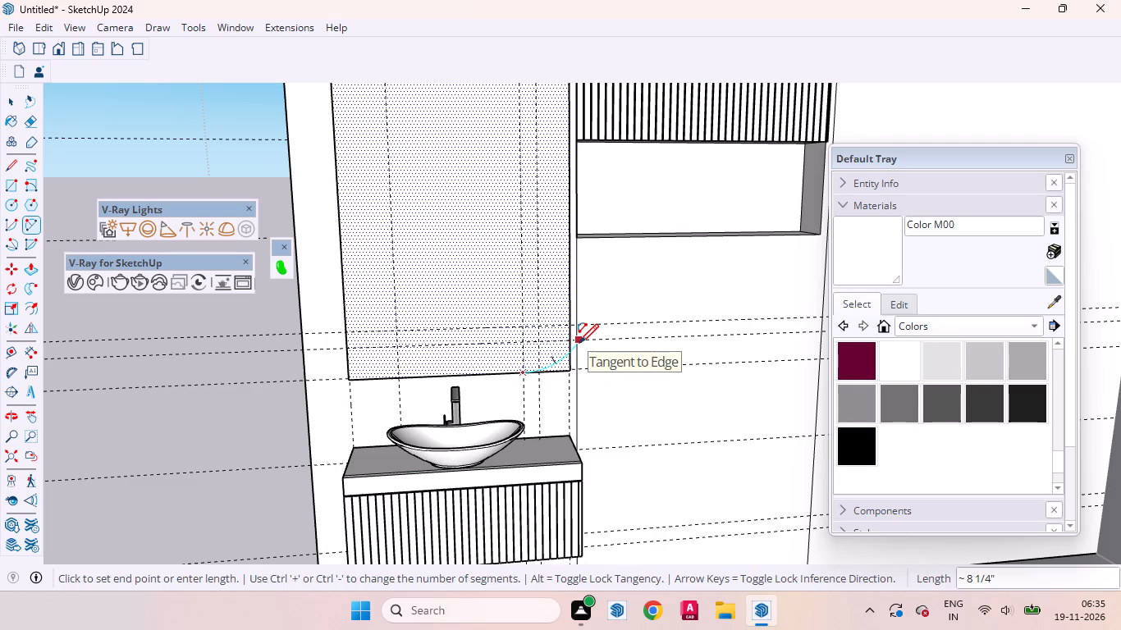
double_click(569, 328)
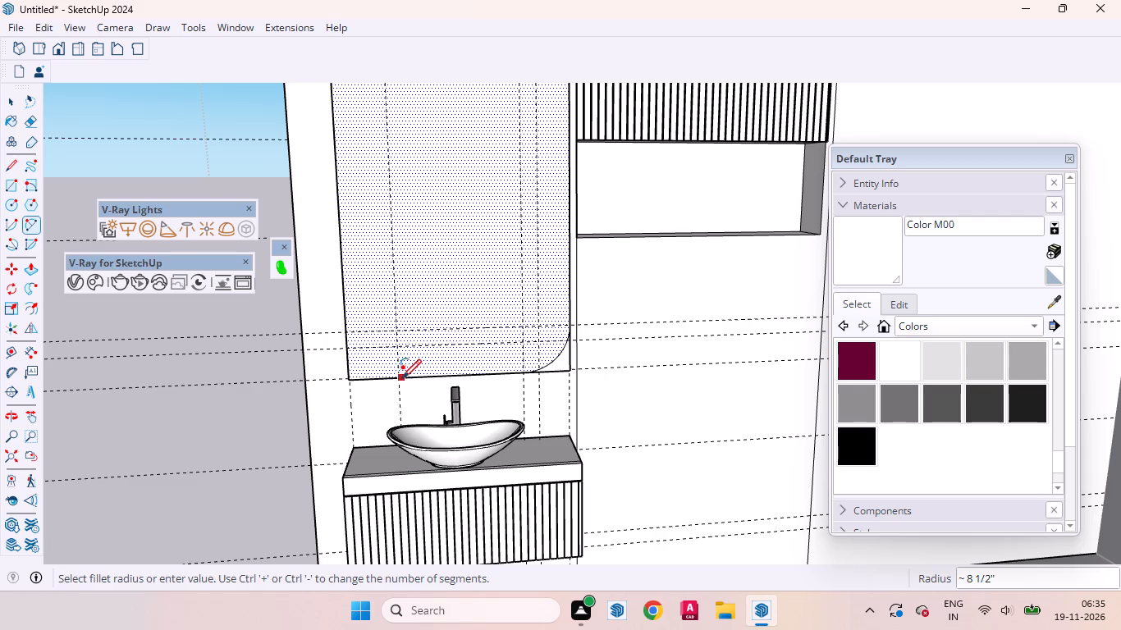
click(345, 331)
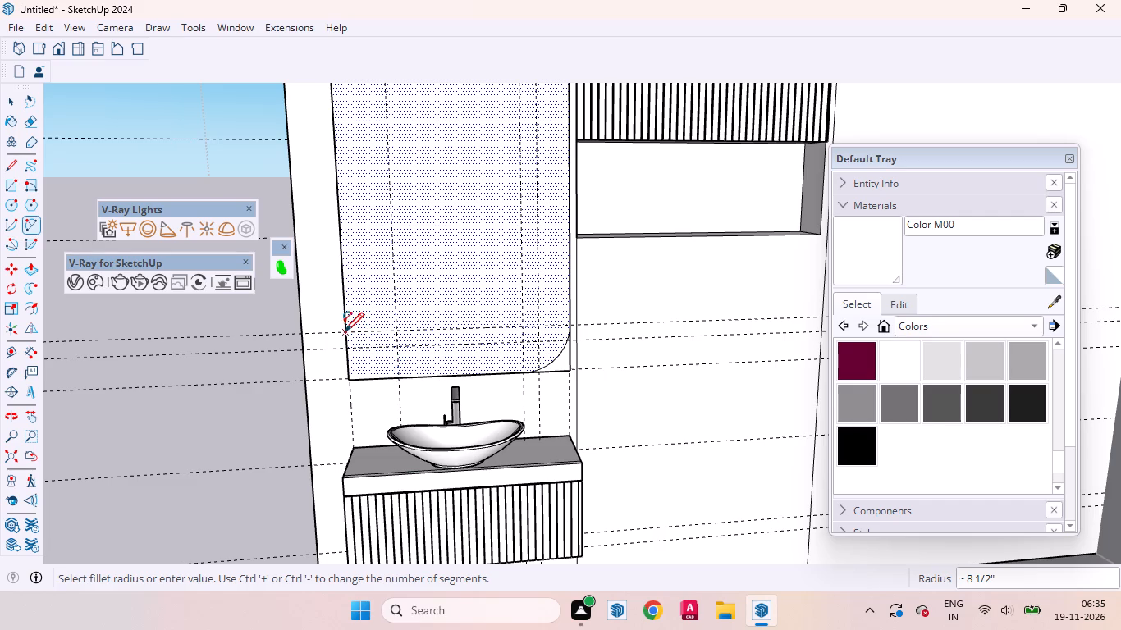
double_click(399, 377)
Draw matching tangent arcs of about 8 1/2" radius across both upper corners of the panel's front face.
scroll(558, 441, down, 12)
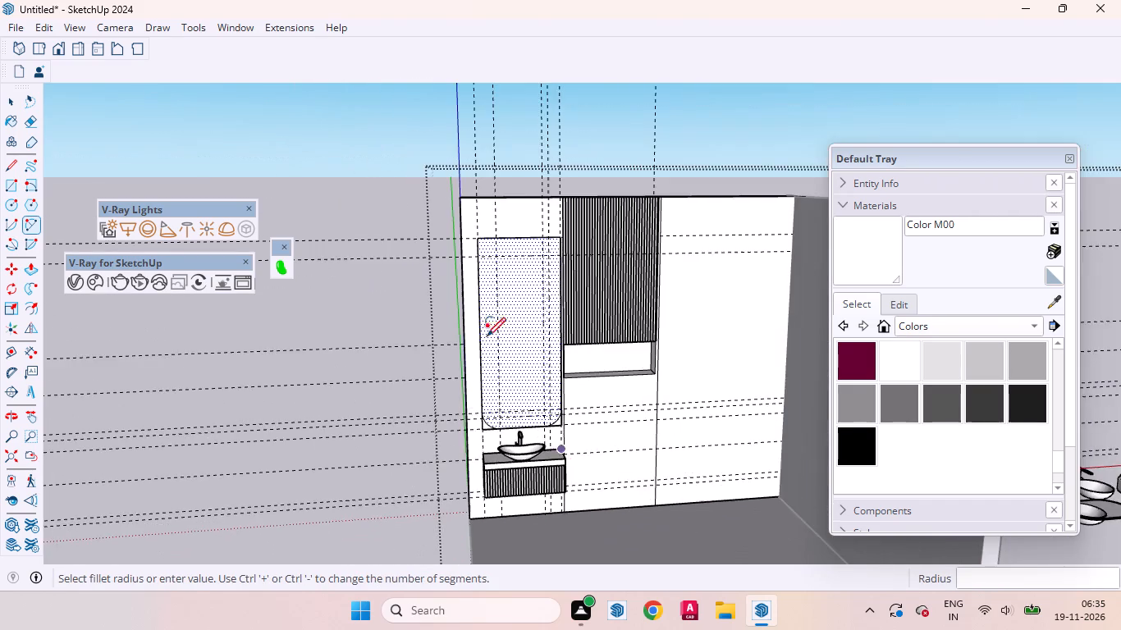
scroll(483, 304, up, 12)
click(451, 225)
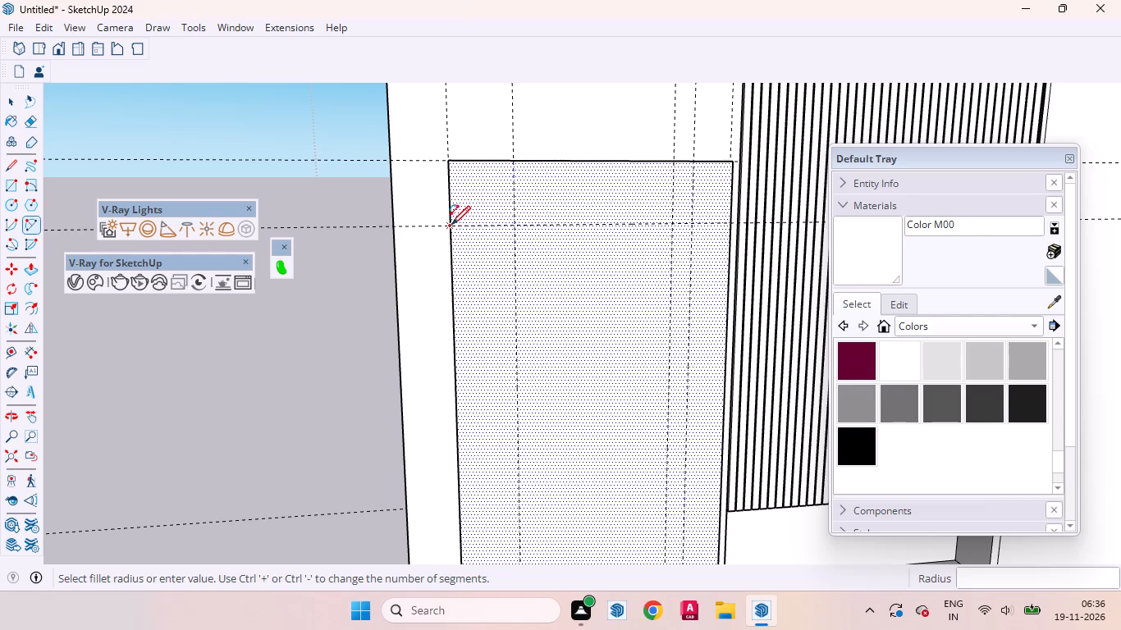
double_click(514, 163)
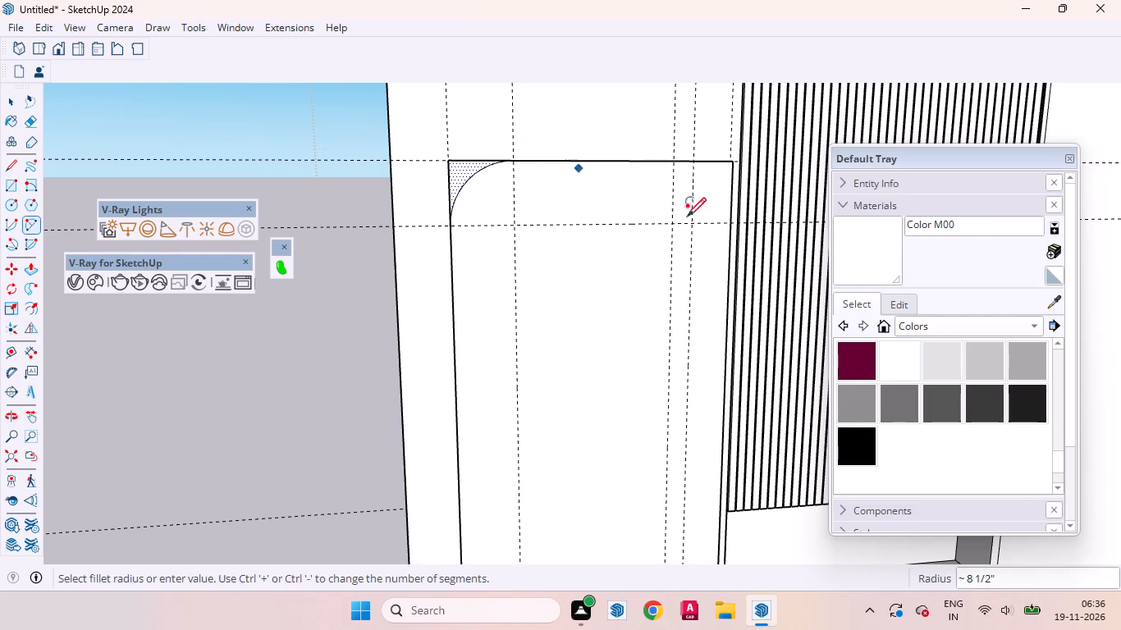
click(730, 226)
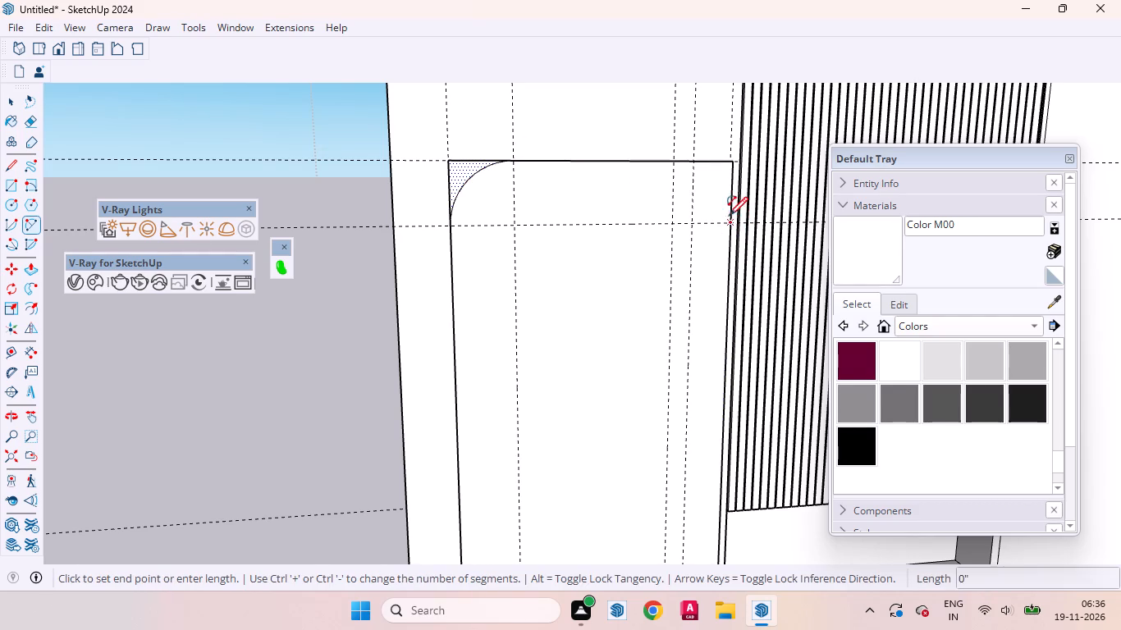
double_click(676, 161)
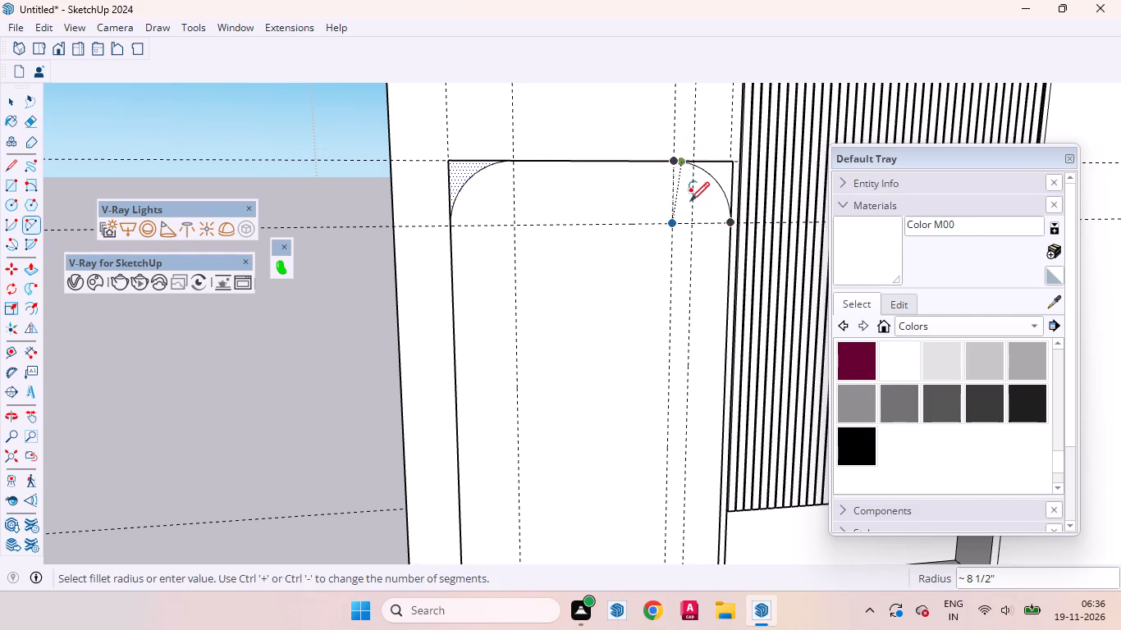
key(space)
Push the piece outside the arc at the panel's upper corner by the hidden side wall's end back about 3/8".
scroll(483, 155, up, 6)
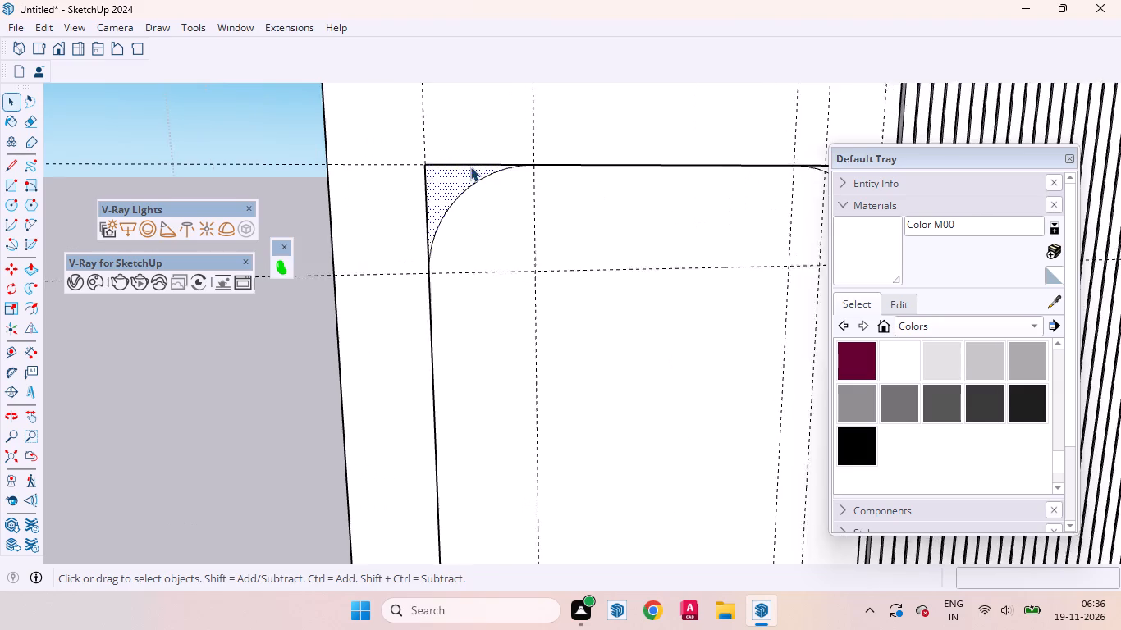
scroll(470, 167, up, 3)
middle_drag(469, 188, 968, 283)
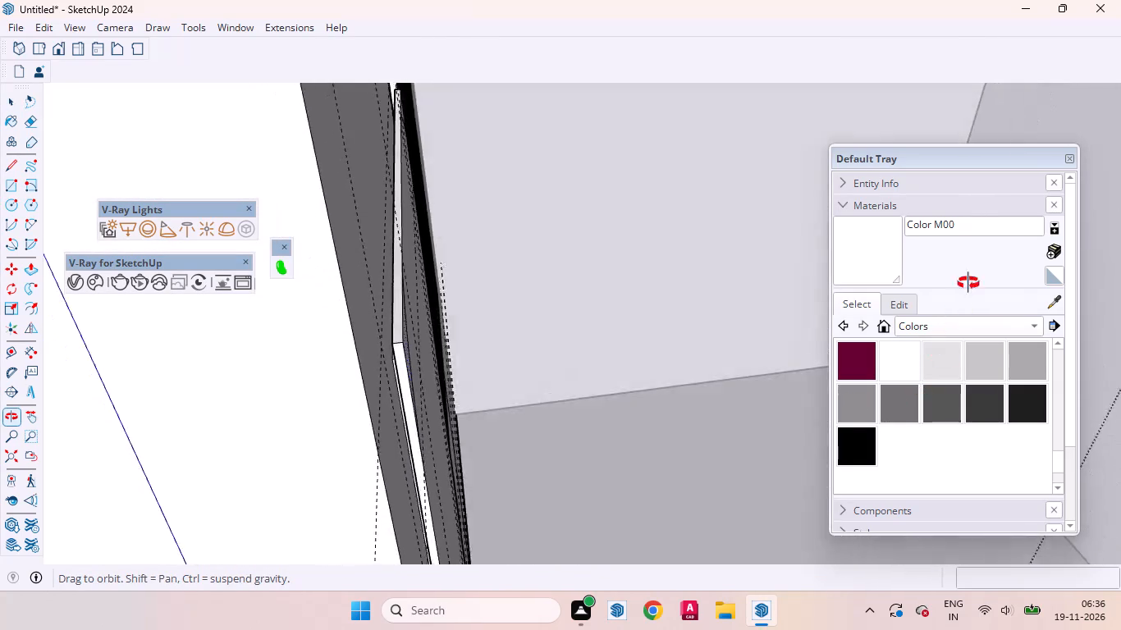
middle_drag(968, 283, 533, 290)
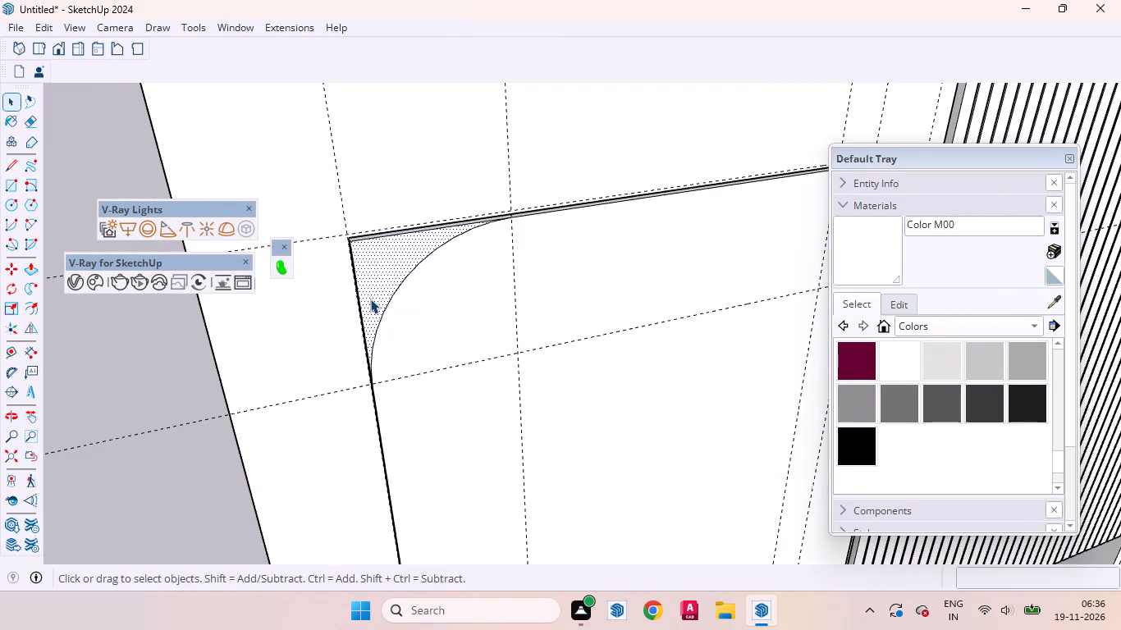
key(p)
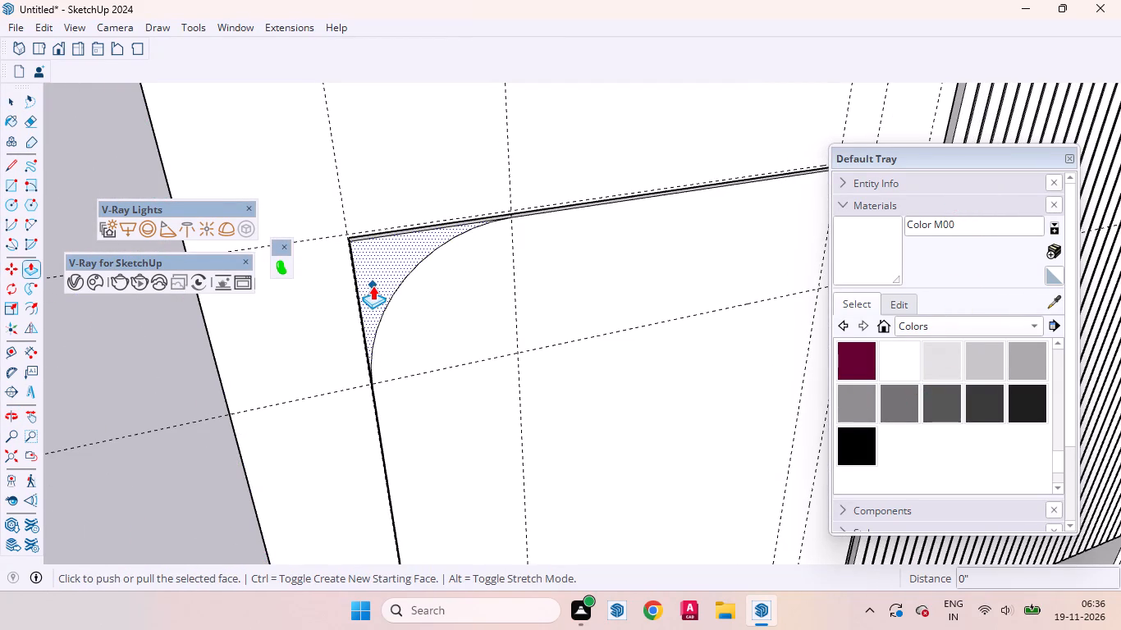
click(373, 285)
click(366, 274)
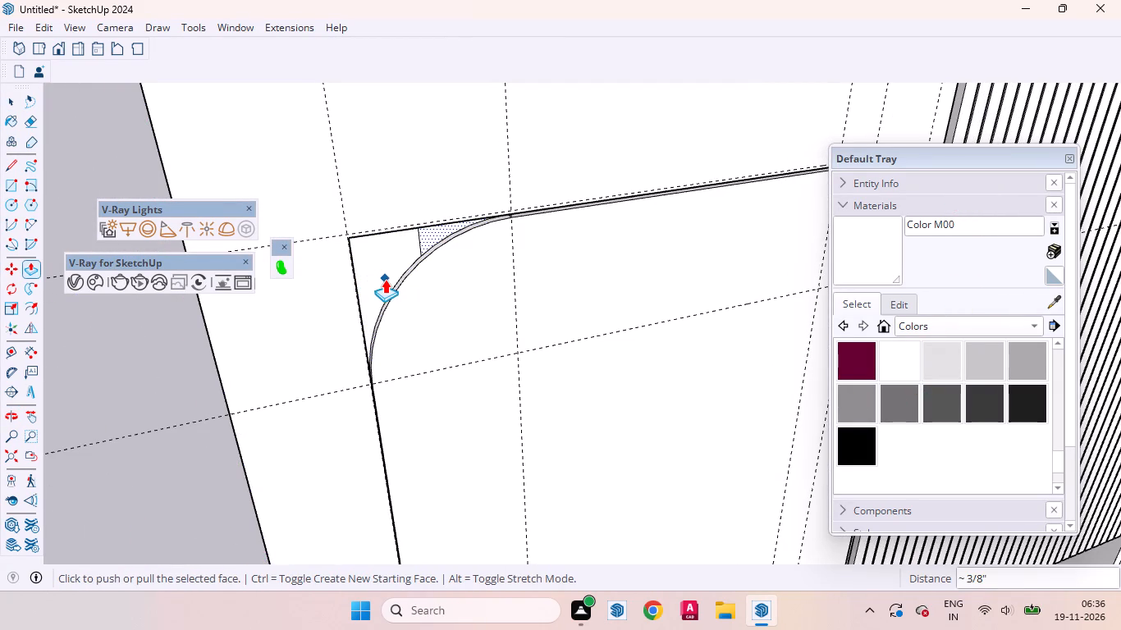
key(space)
Erase the four leftover edges outside the rounded upper corner at the hidden side wall's end.
scroll(412, 235, up, 13)
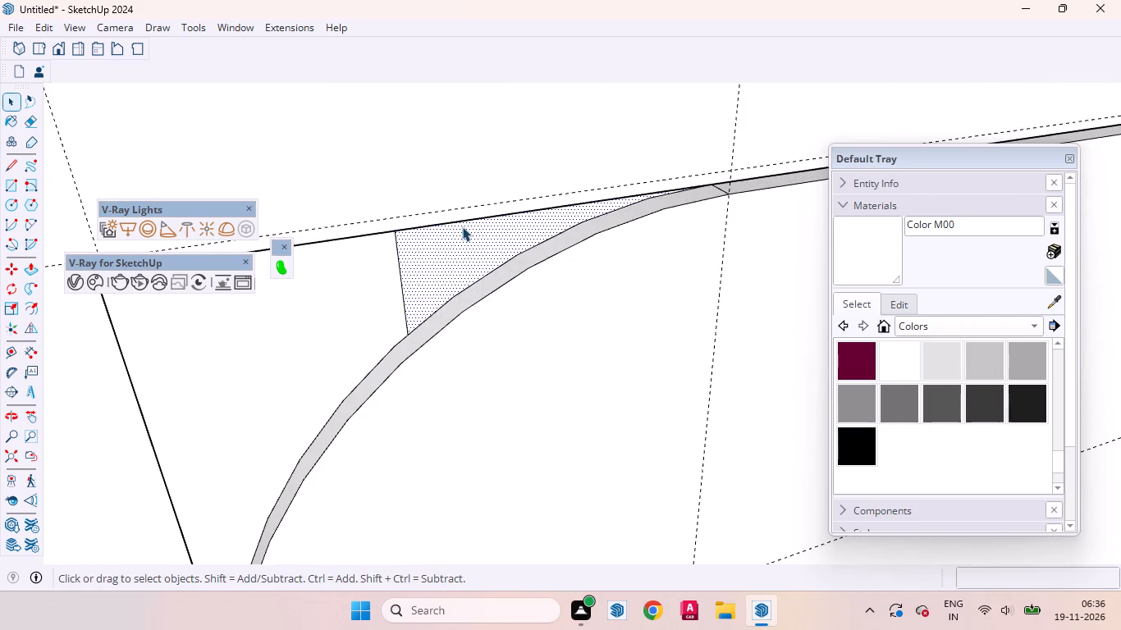
middle_drag(462, 249, 447, 304)
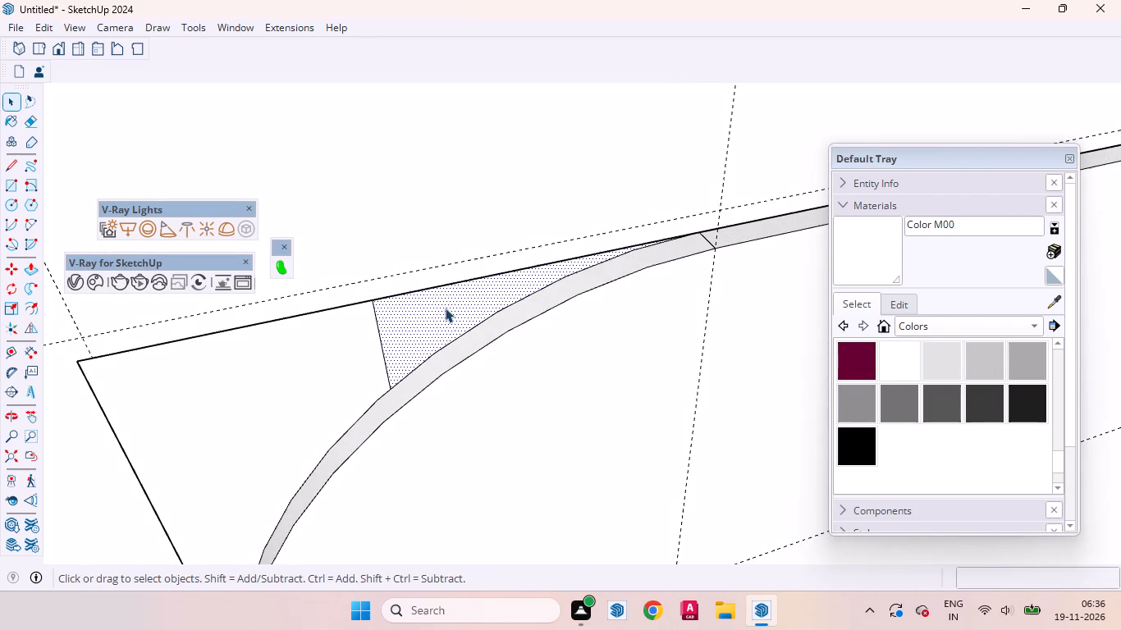
middle_drag(481, 308, 605, 203)
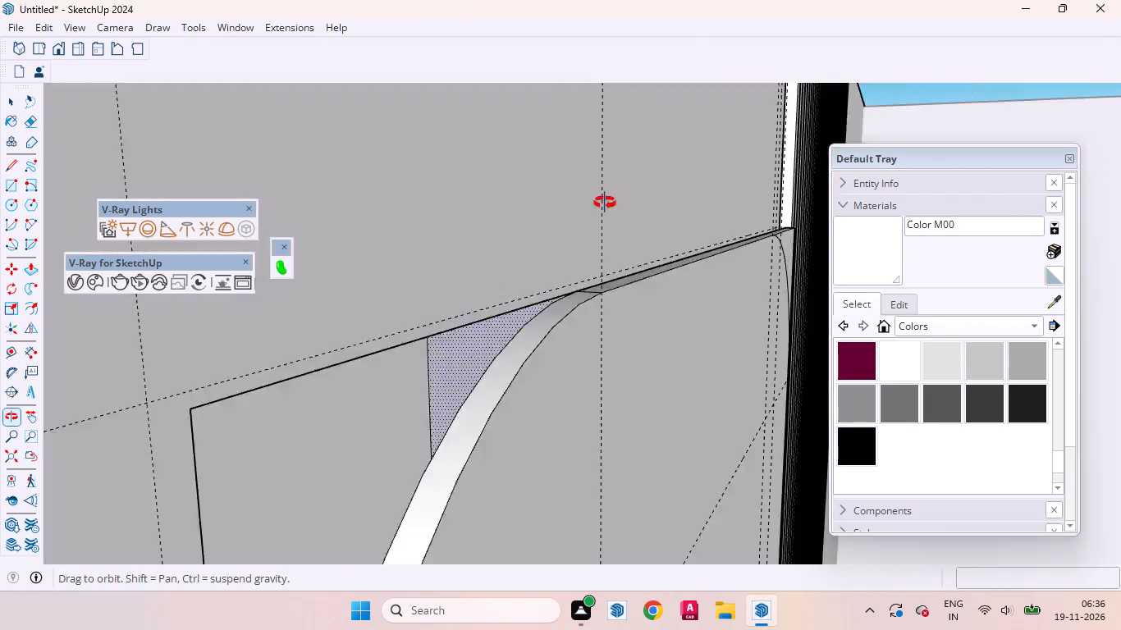
middle_drag(605, 203, 563, 223)
scroll(561, 223, down, 8)
click(445, 292)
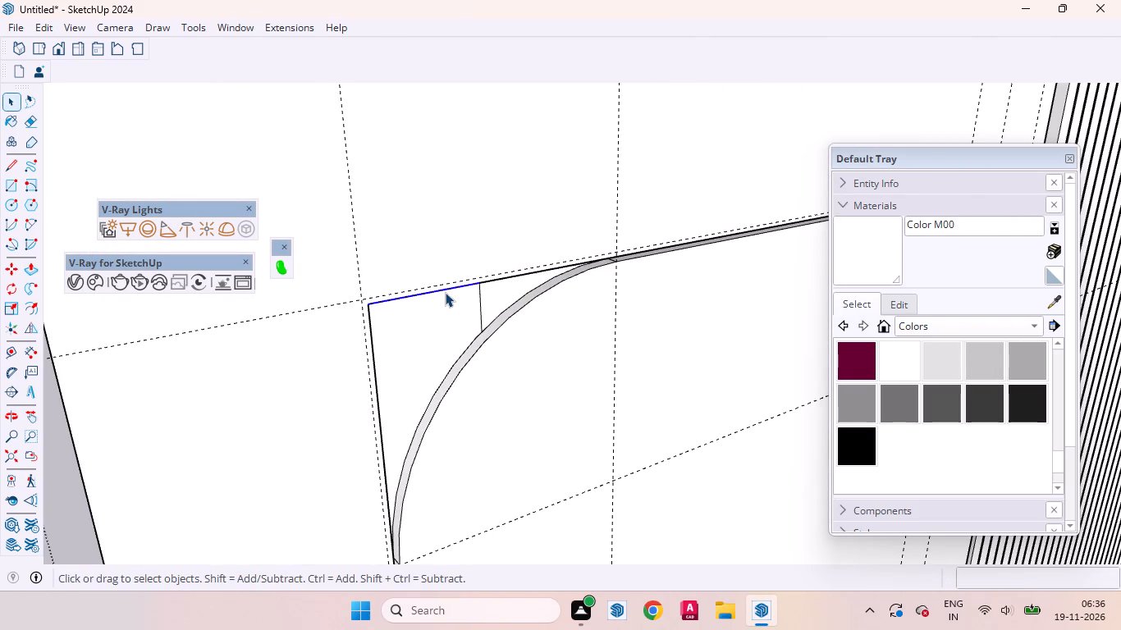
right_click(445, 292)
click(519, 327)
click(491, 281)
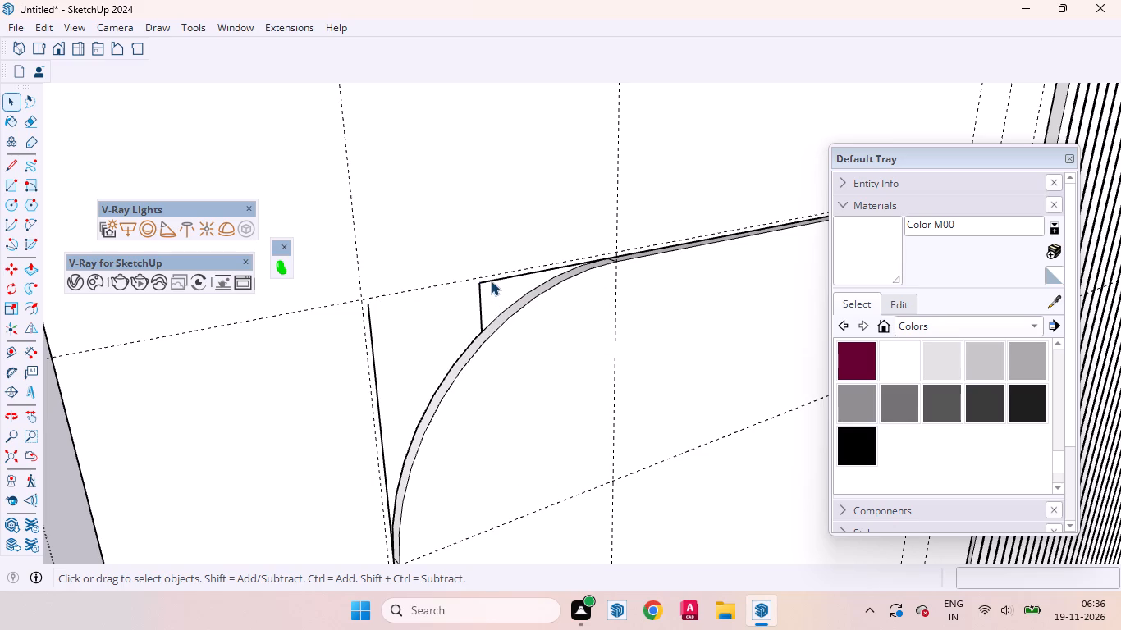
right_click(491, 281)
click(520, 307)
click(479, 291)
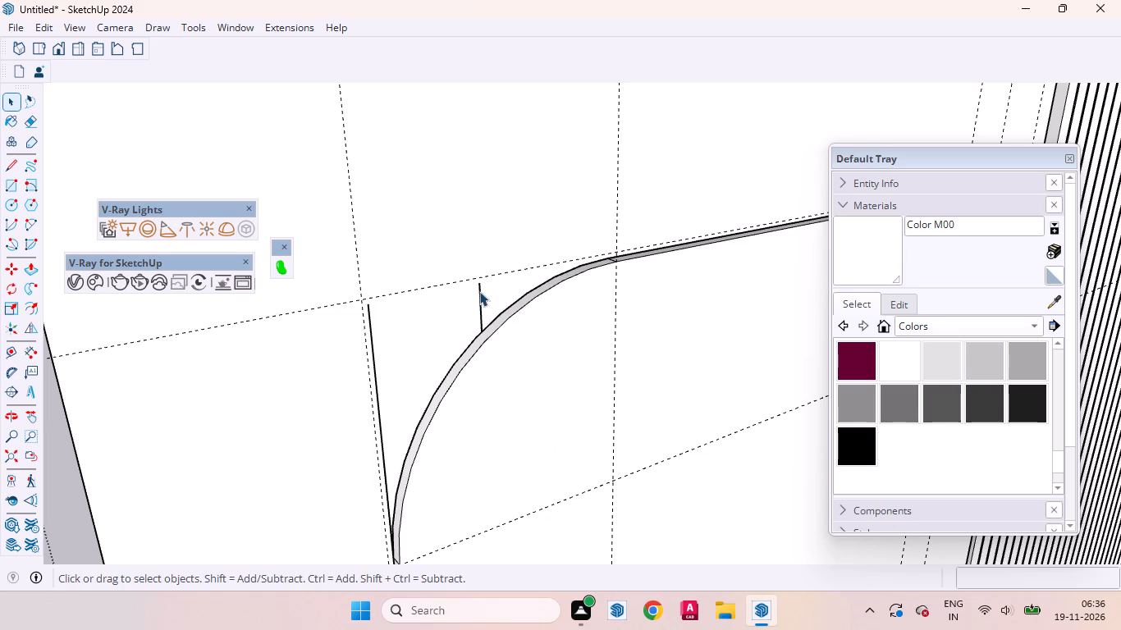
right_click(479, 291)
click(501, 318)
click(367, 327)
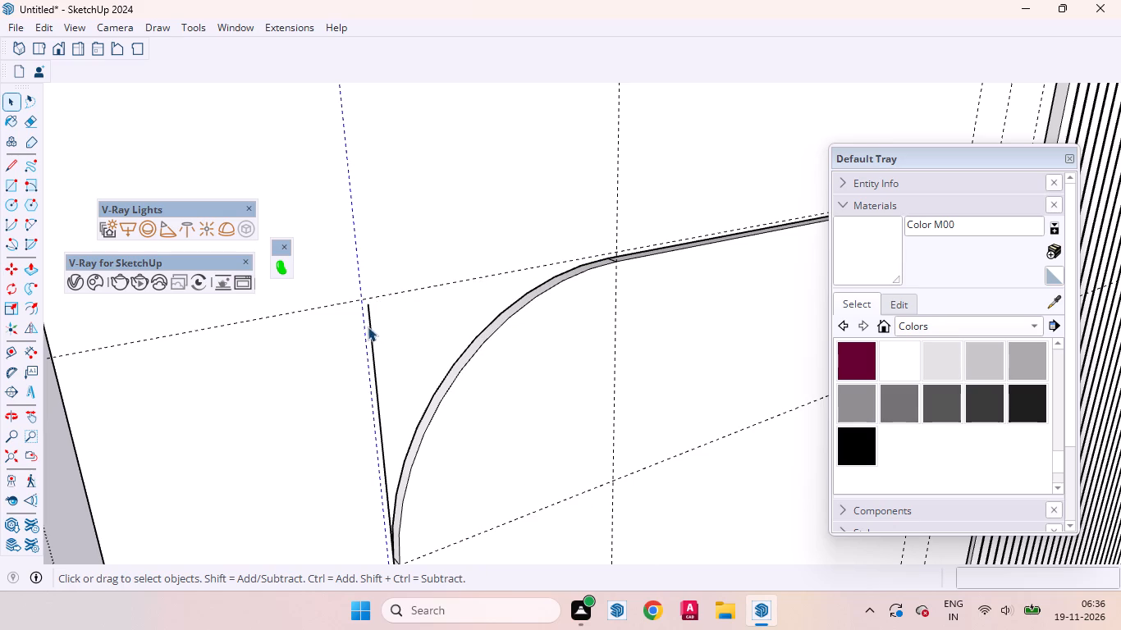
click(373, 324)
right_click(372, 323)
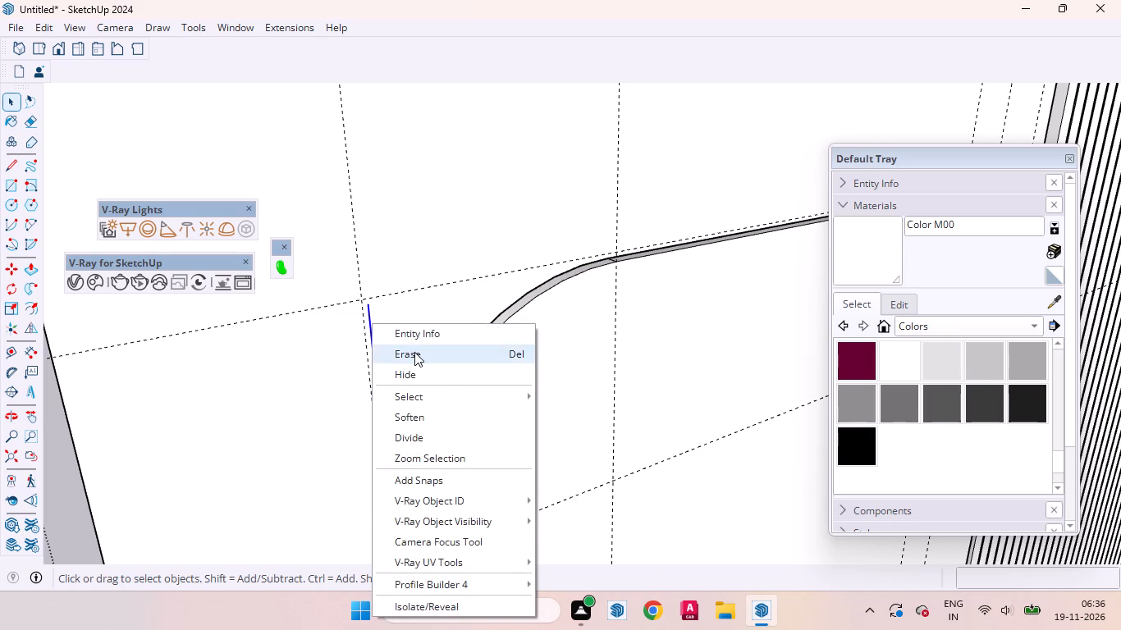
click(414, 352)
Push the piece outside the arc at the panel's upper corner beside the louvres back about 3/8".
scroll(474, 322, up, 8)
middle_drag(450, 316, 677, 263)
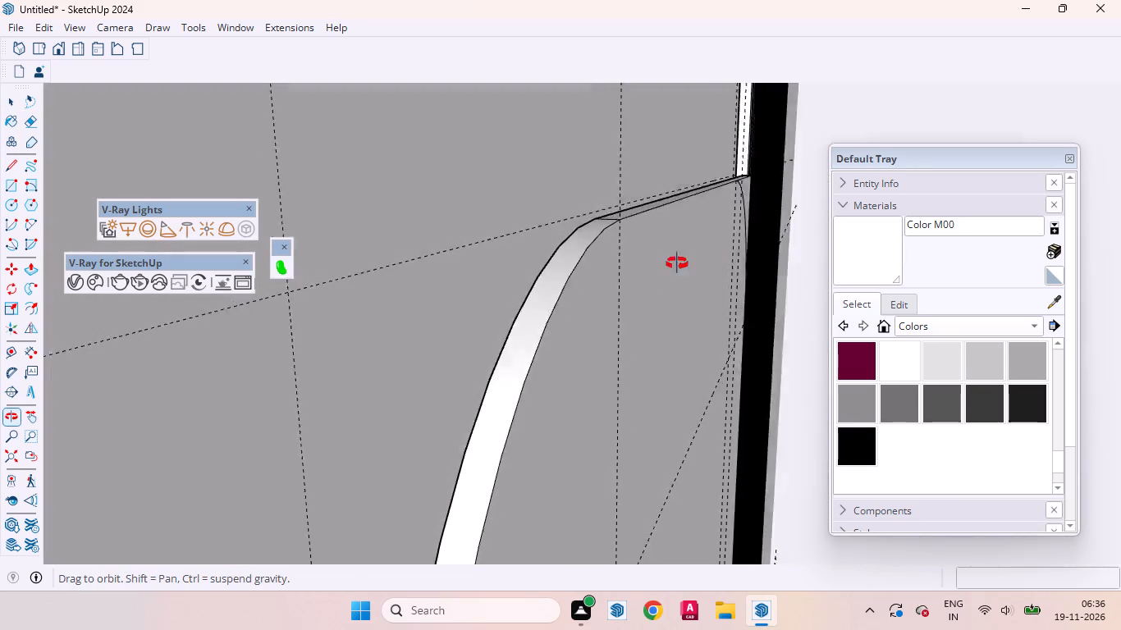
middle_drag(677, 263, 316, 455)
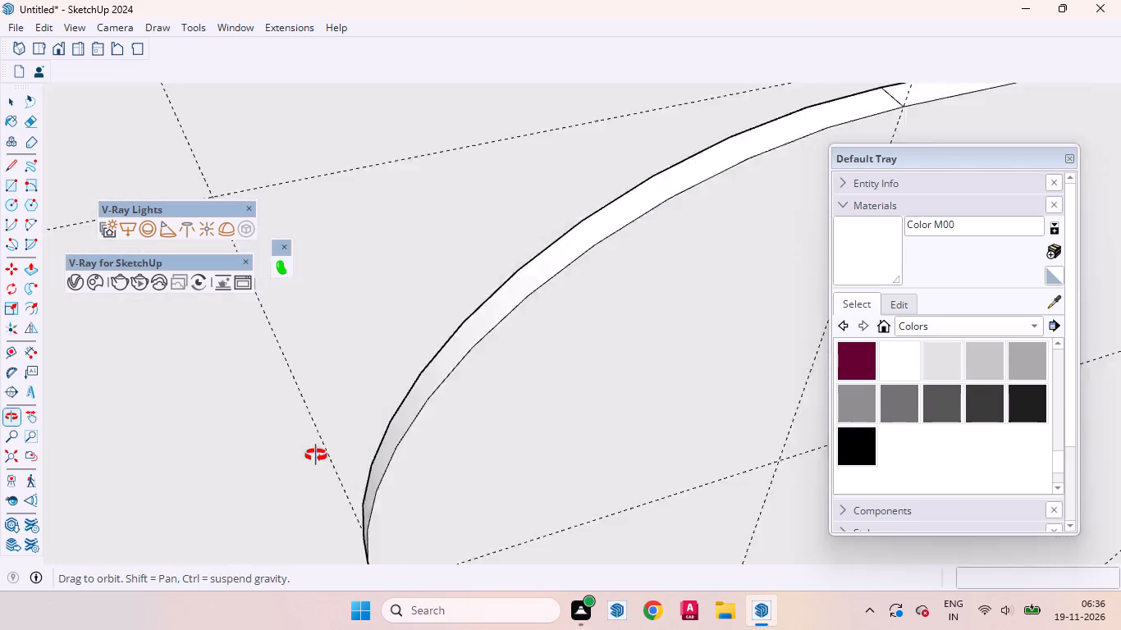
middle_drag(316, 455, 303, 390)
scroll(279, 326, down, 19)
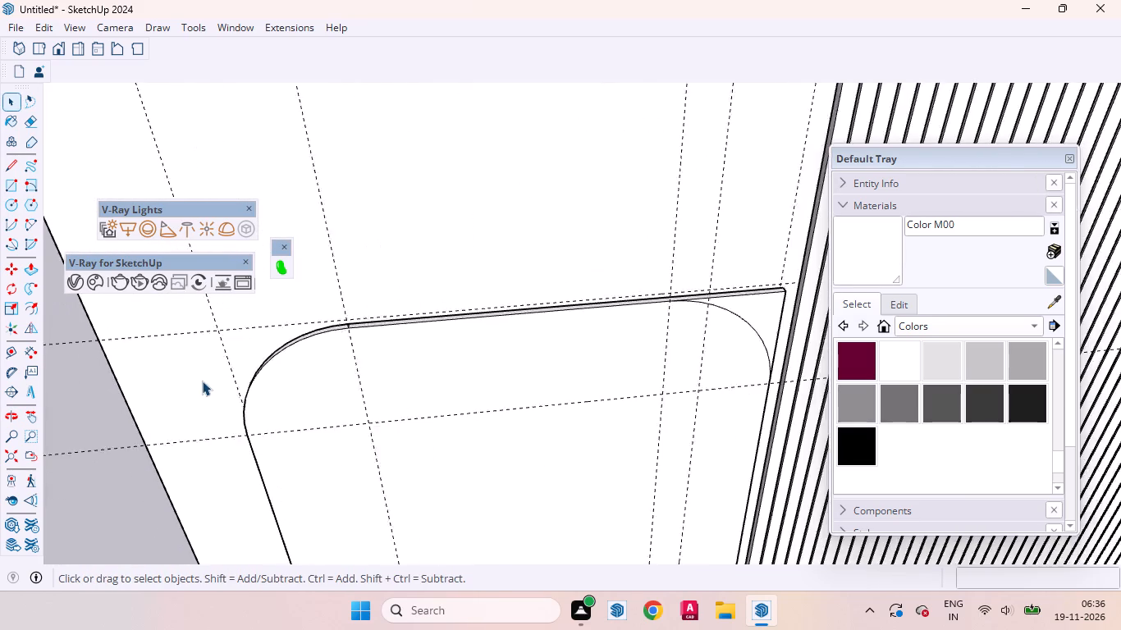
scroll(202, 381, down, 4)
scroll(552, 341, up, 8)
click(586, 334)
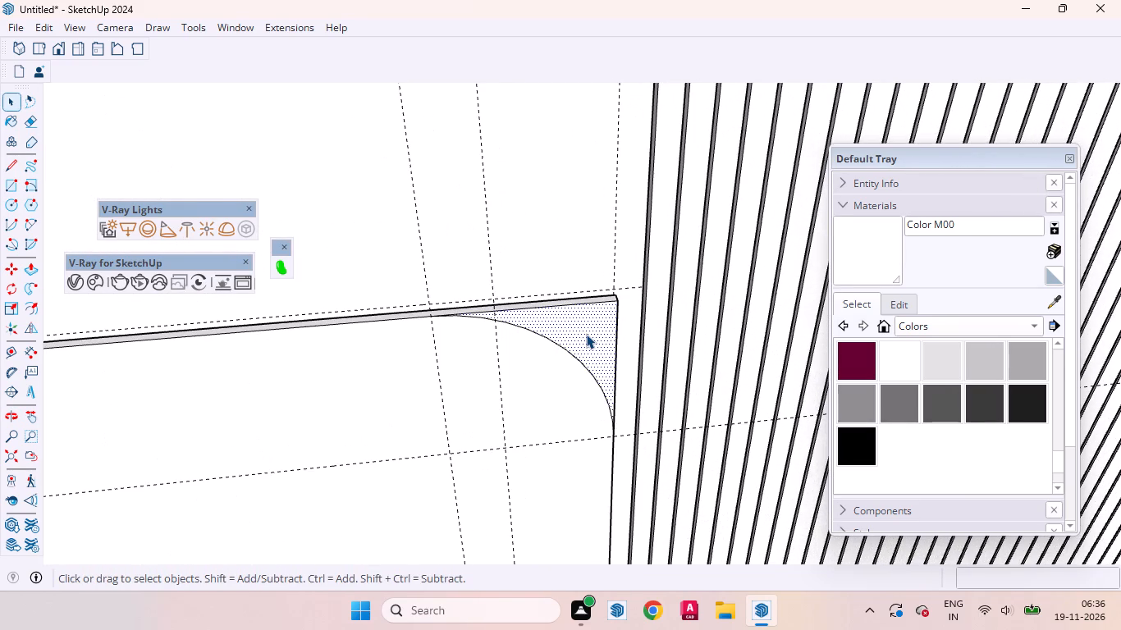
key(p)
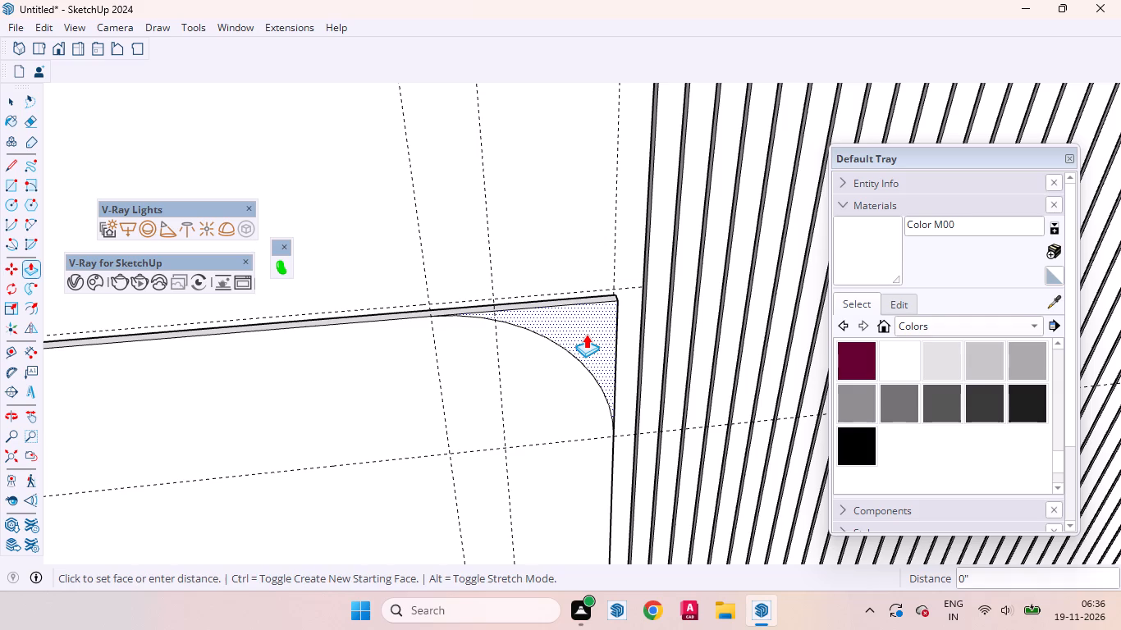
click(583, 318)
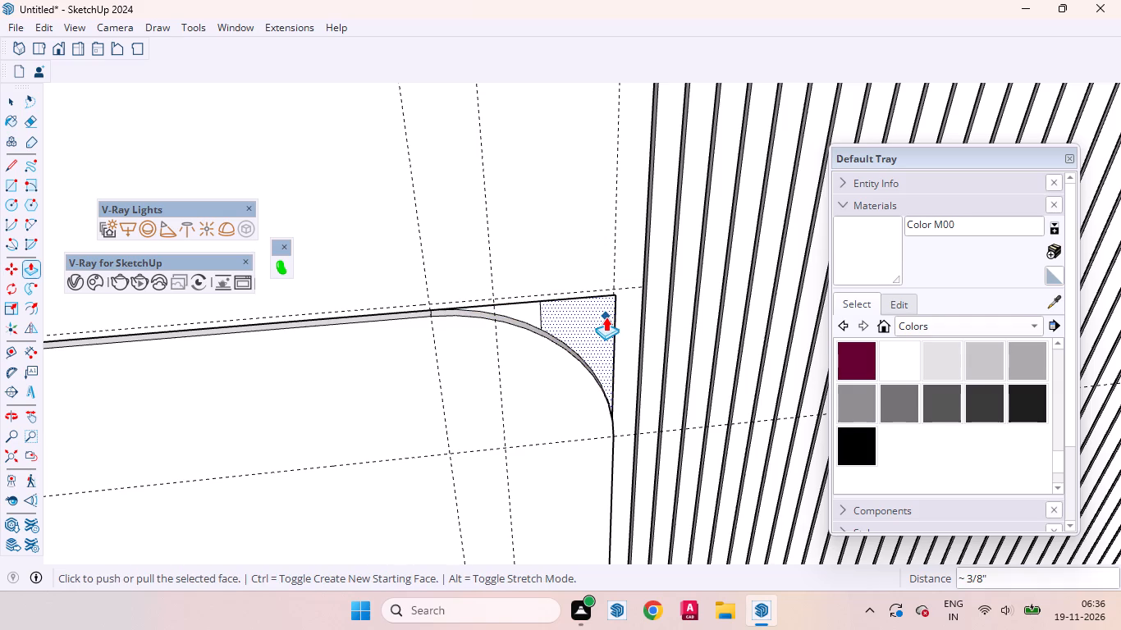
key(space)
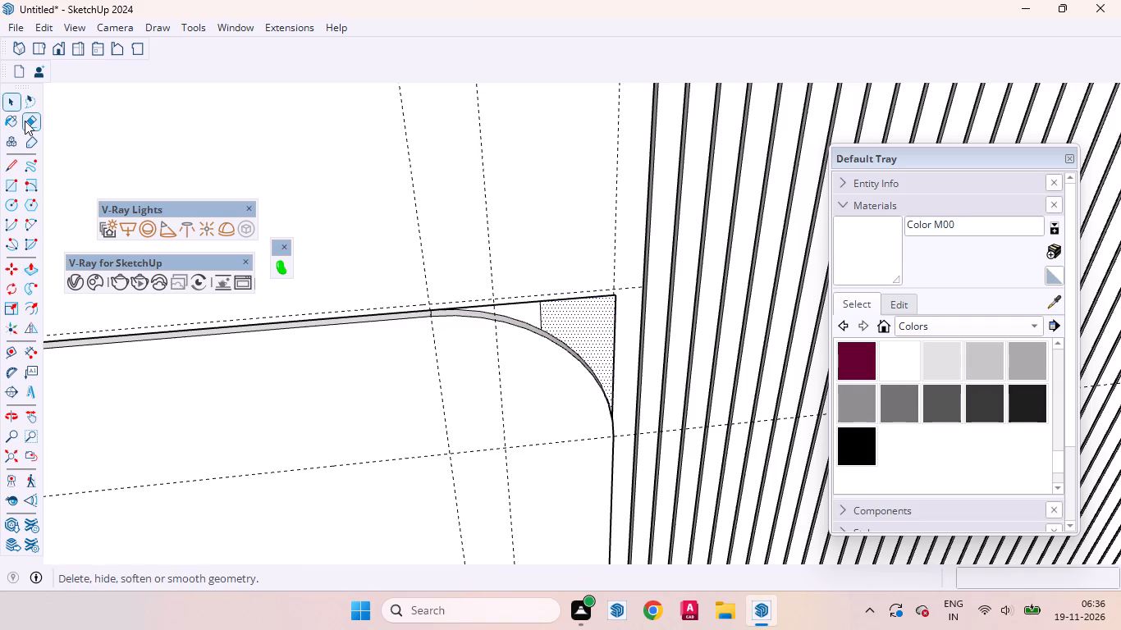
Erase the leftover edges outside the rounded upper corner beside the louvres.
click(25, 121)
click(616, 297)
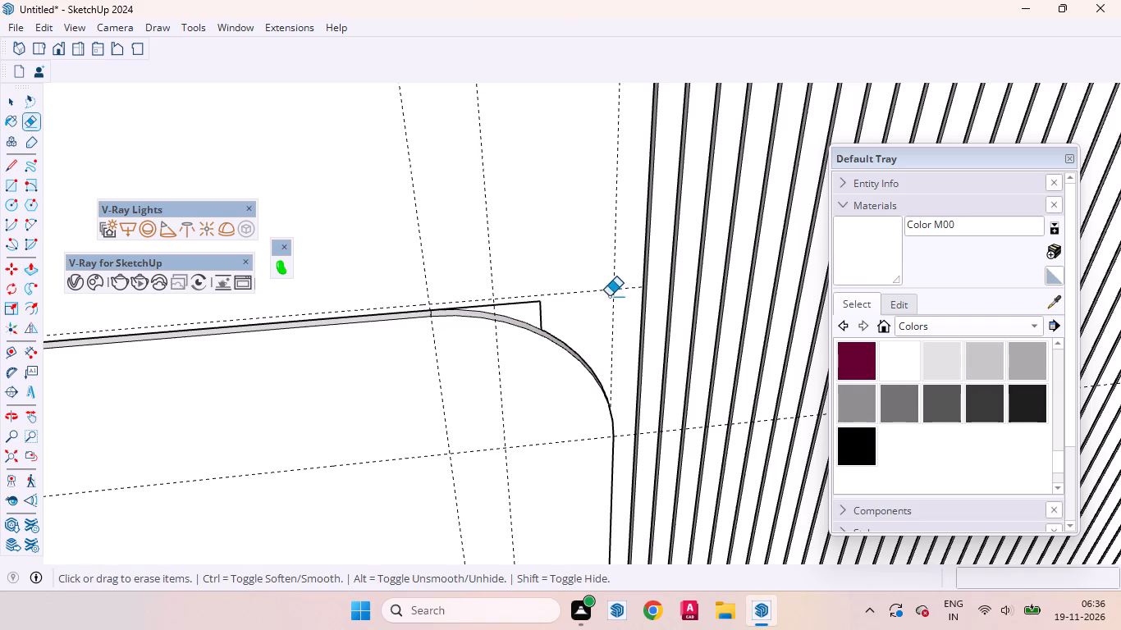
click(536, 302)
click(539, 301)
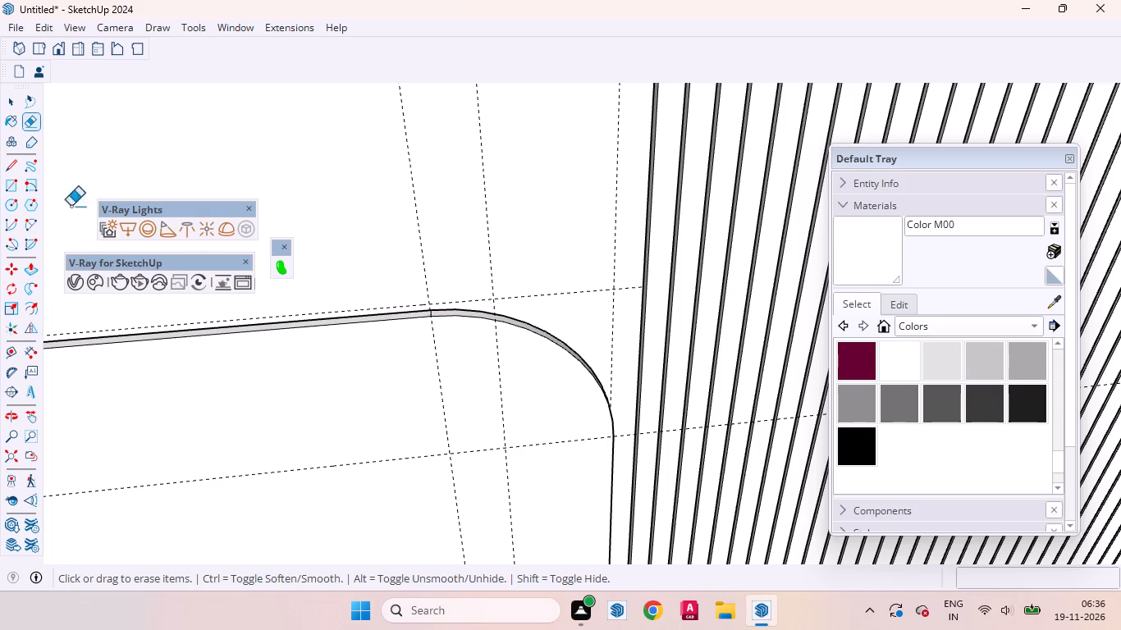
click(13, 102)
Push the pieces outside the arcs at both lower corners of the panel back by the same distance as the upper one.
scroll(500, 272, down, 10)
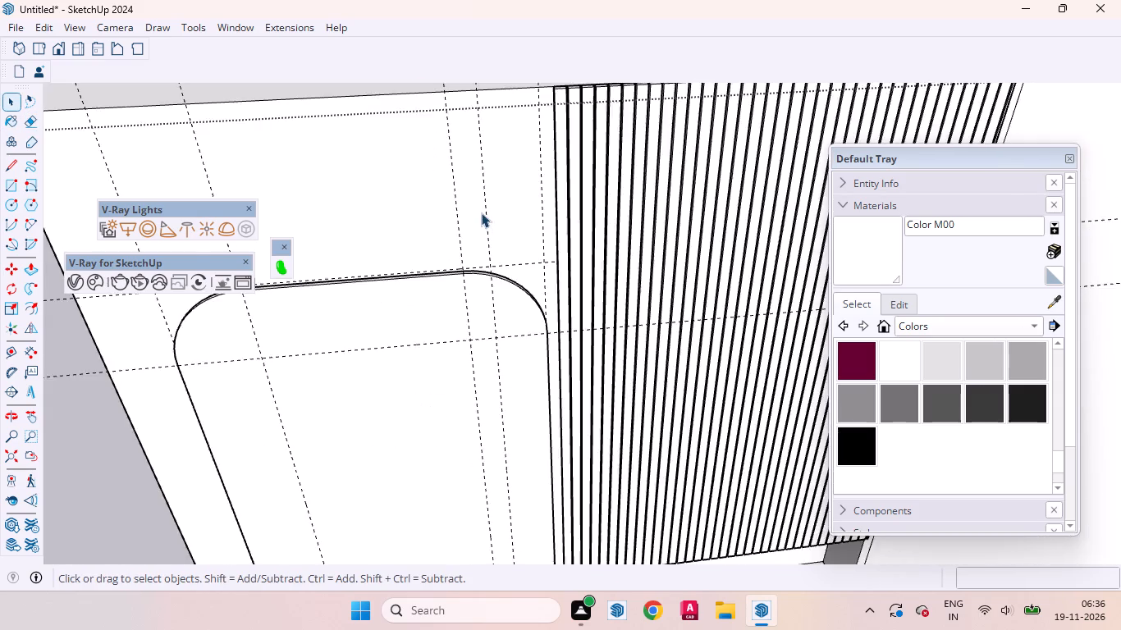
scroll(481, 212, down, 12)
scroll(513, 471, up, 15)
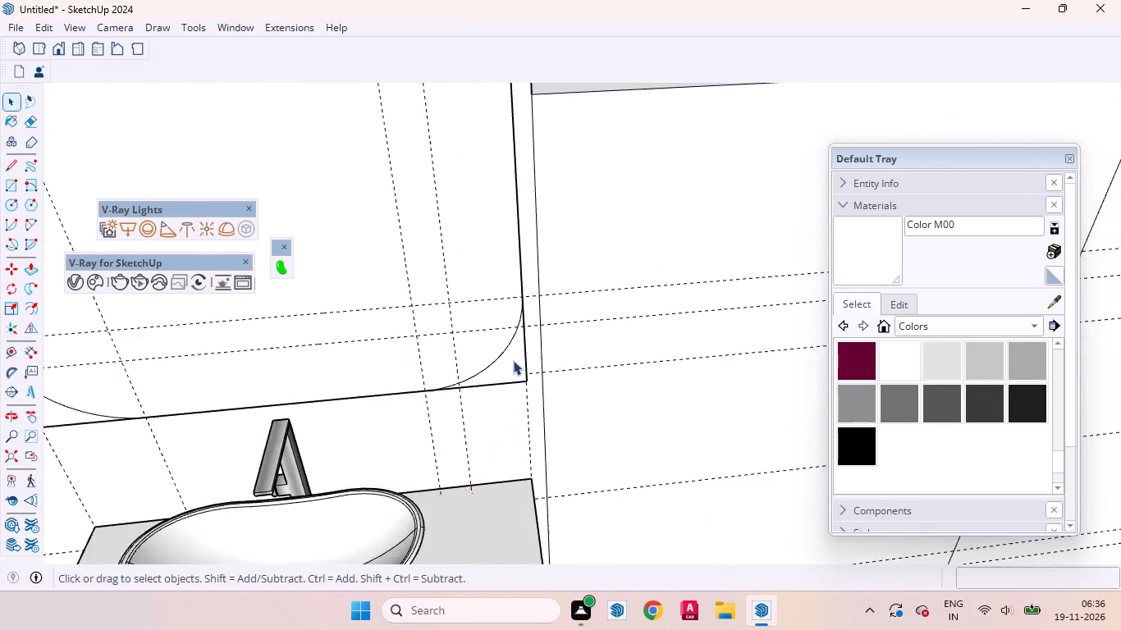
scroll(513, 360, up, 8)
click(513, 375)
key(p)
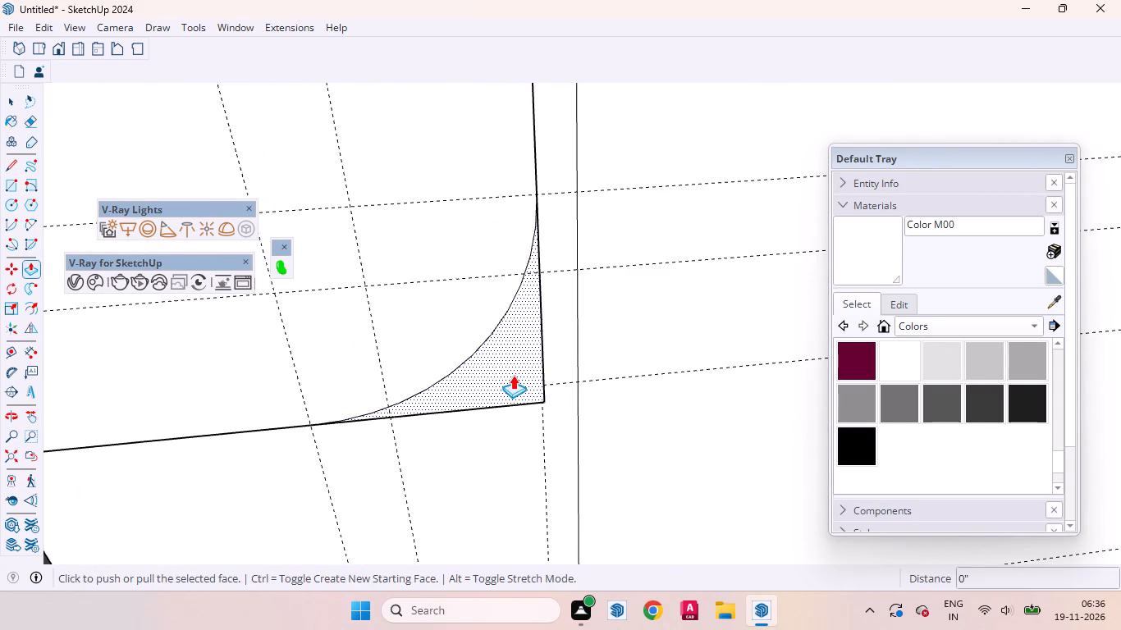
double_click(513, 375)
scroll(659, 349, down, 8)
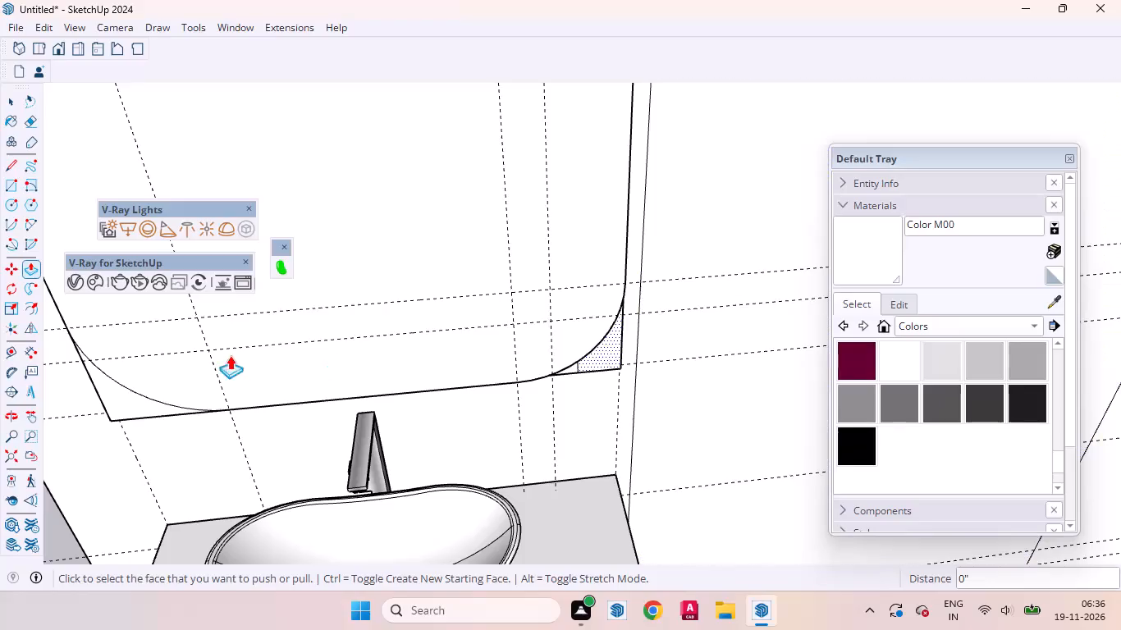
double_click(130, 406)
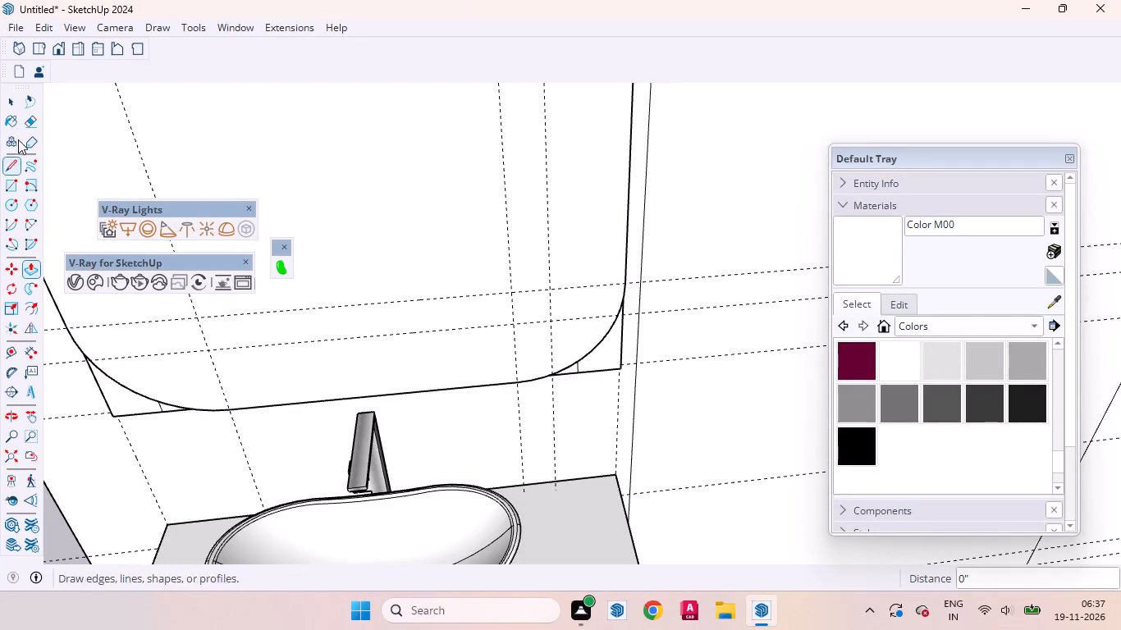
Erase the leftover edges outside the panel's rounded lower corner on the louvre side.
click(26, 114)
scroll(684, 329, up, 4)
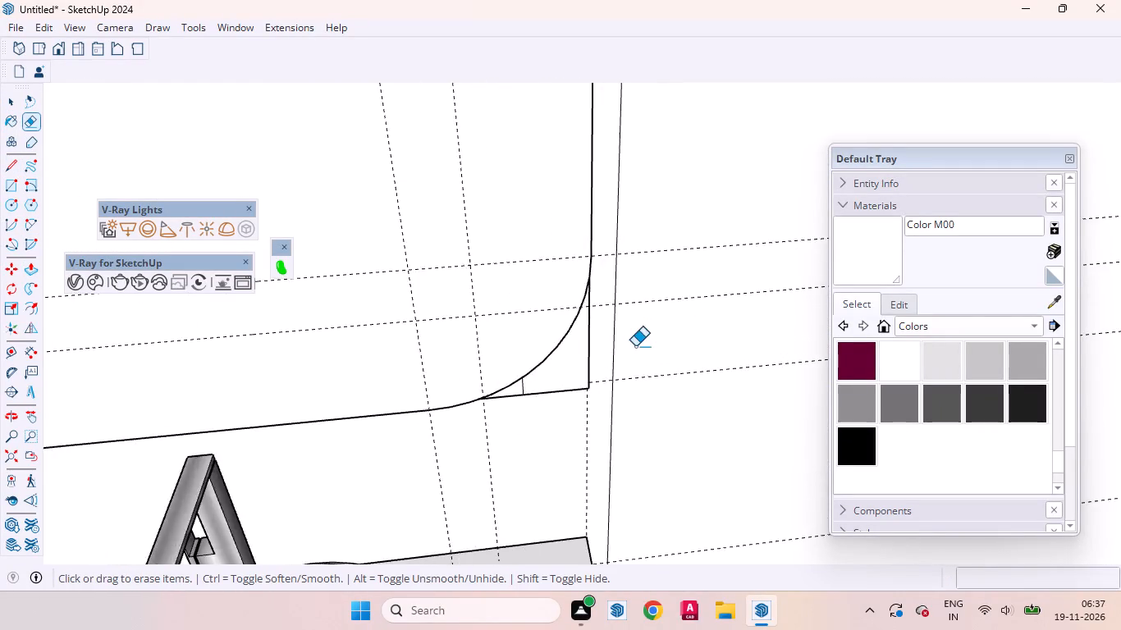
scroll(635, 346, up, 7)
click(562, 328)
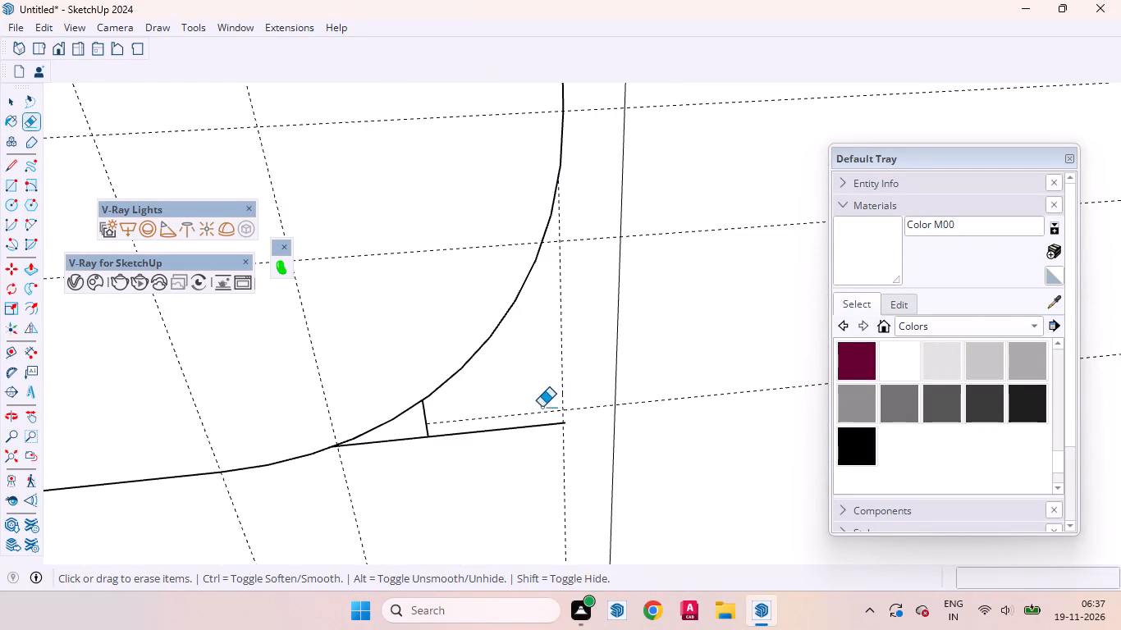
click(541, 427)
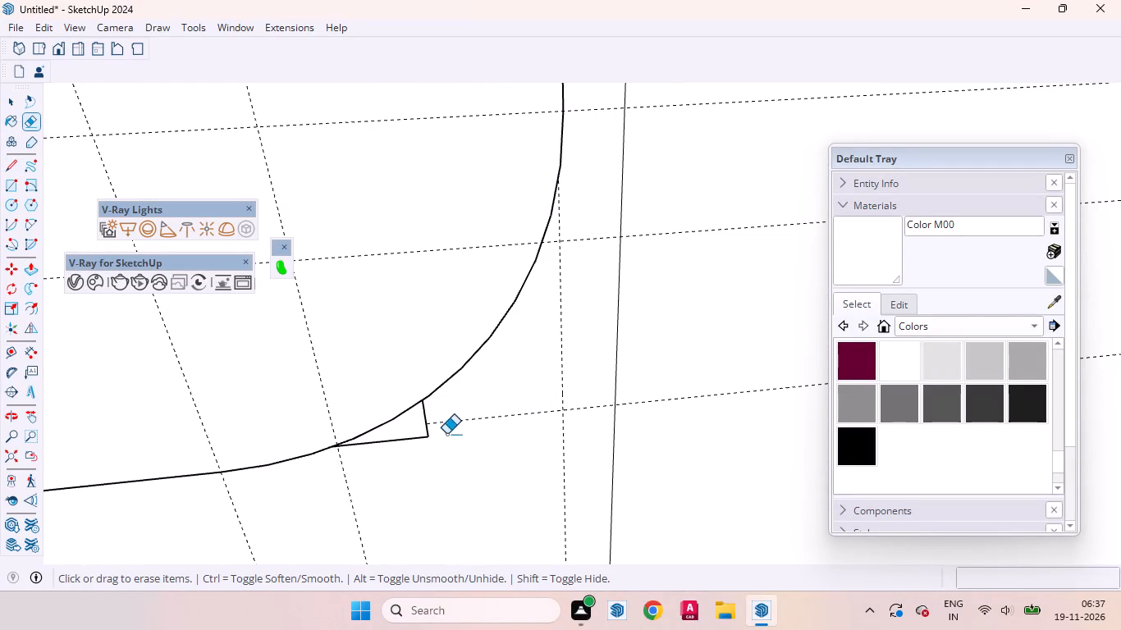
middle_drag(405, 429, 0, 267)
scroll(358, 347, up, 5)
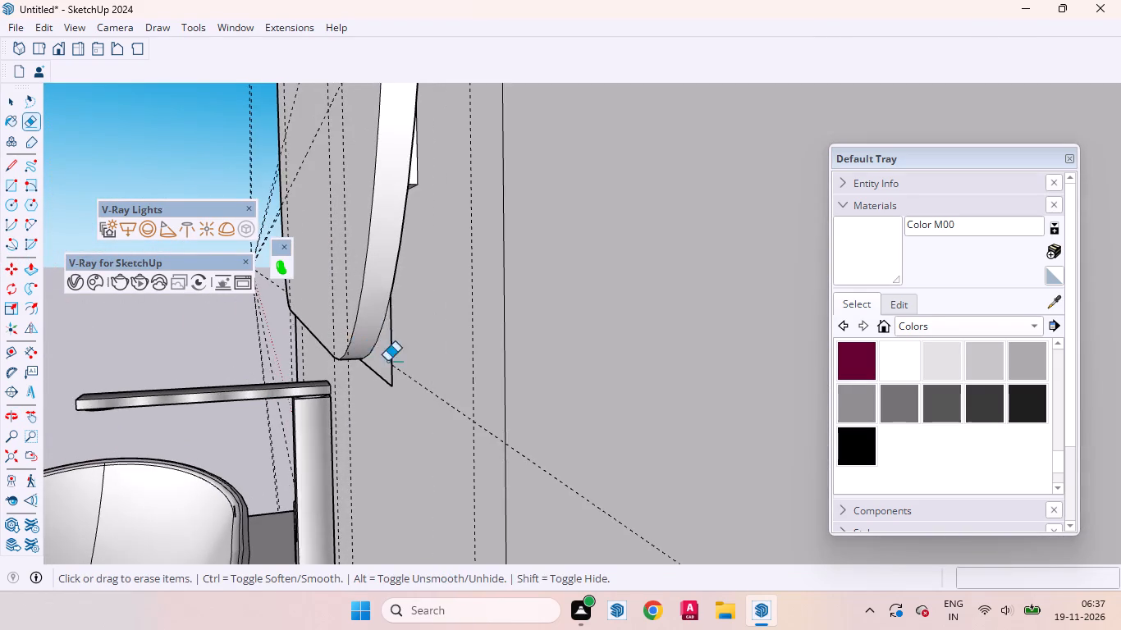
scroll(387, 361, up, 1)
click(389, 345)
click(390, 336)
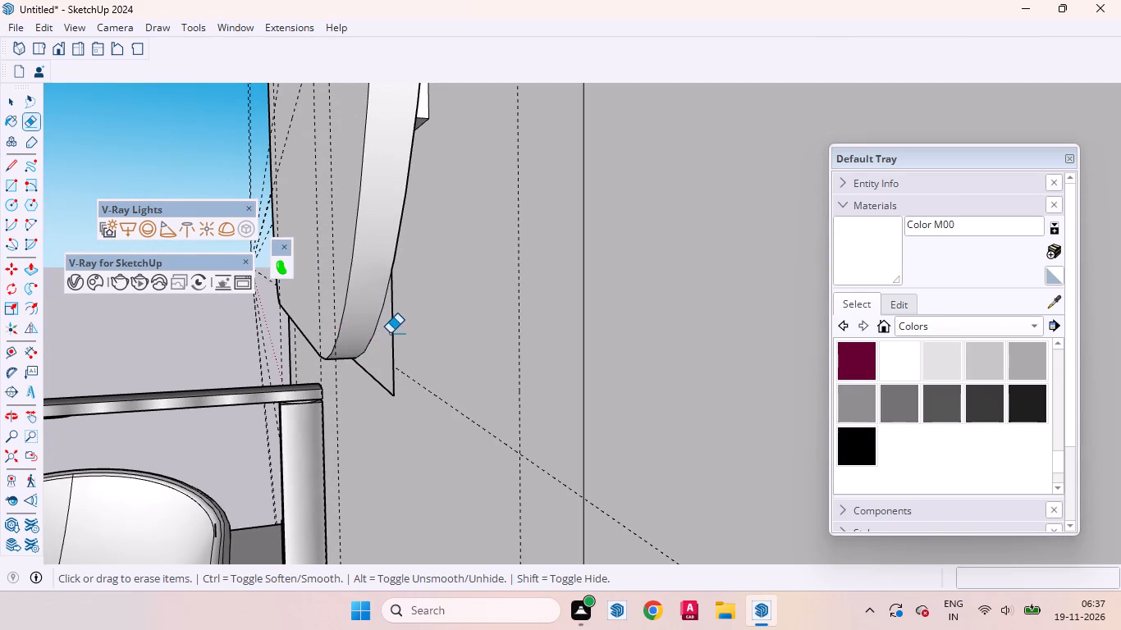
click(387, 331)
click(393, 330)
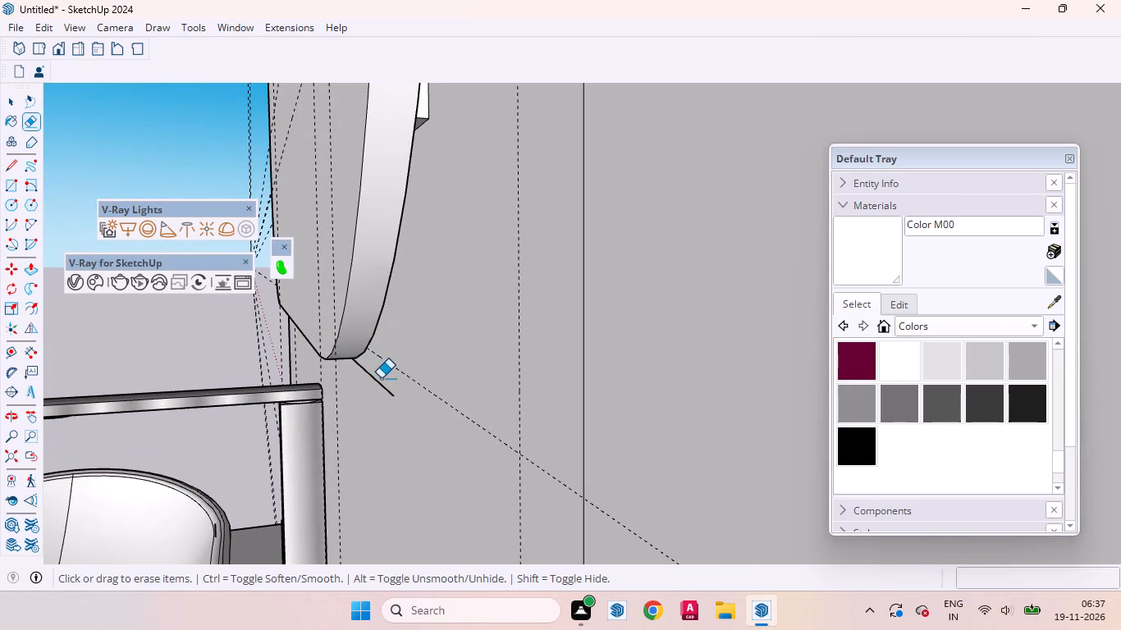
click(381, 384)
Erase the leftover edges outside the panel's other rounded lower corner, at the hidden side wall's end.
middle_drag(459, 218, 355, 175)
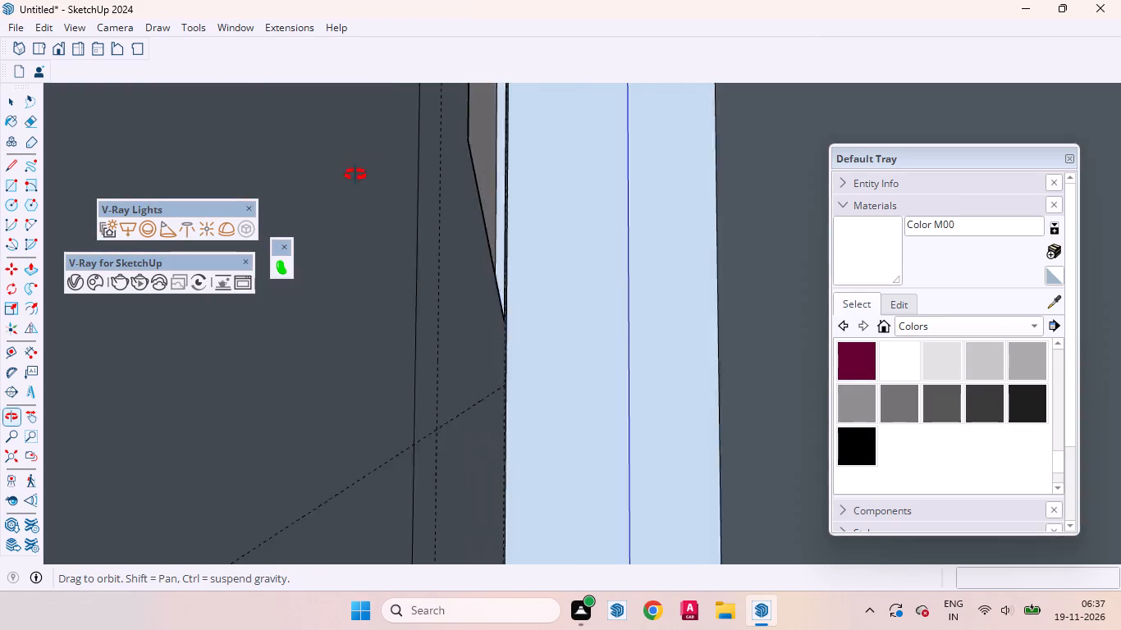
middle_drag(355, 175, 647, 272)
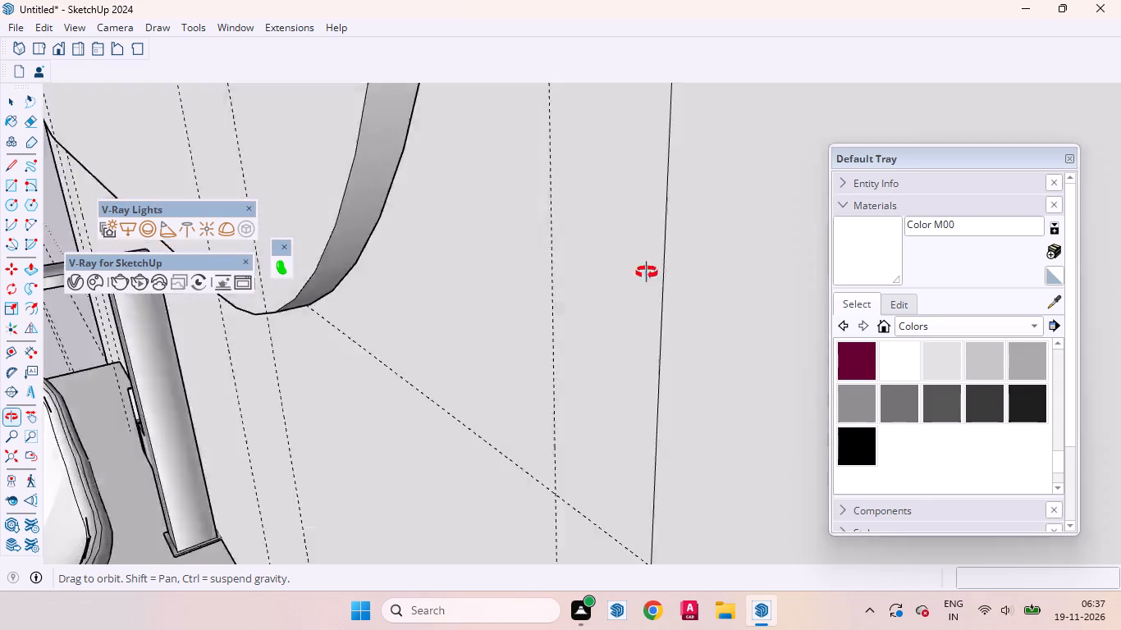
middle_drag(647, 272, 689, 208)
scroll(702, 208, down, 19)
scroll(724, 322, up, 1)
scroll(730, 325, down, 2)
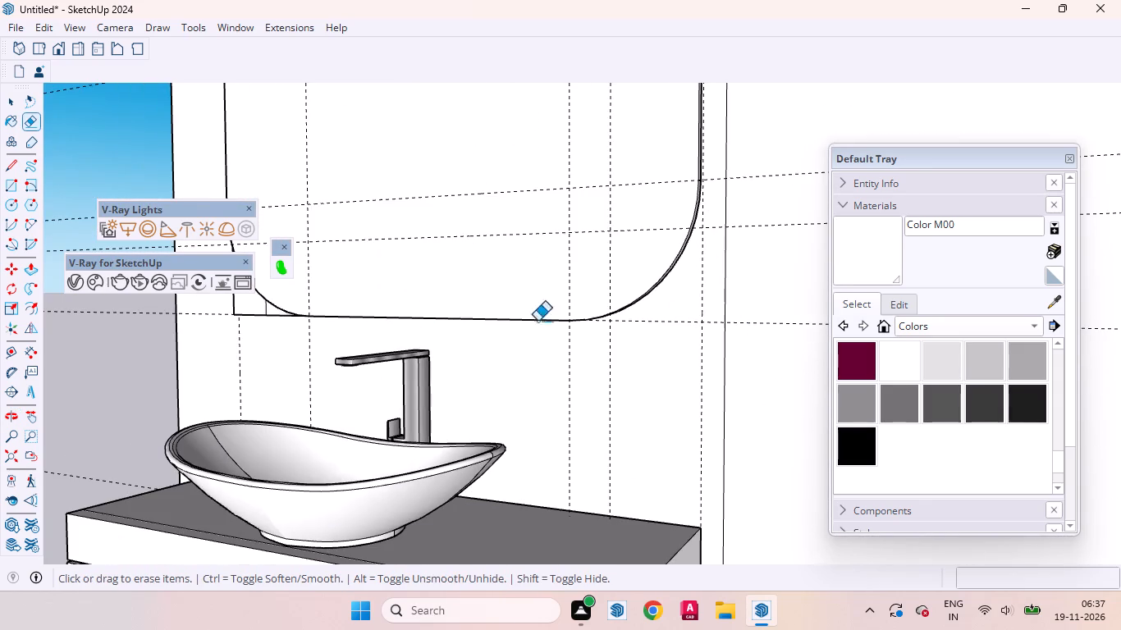
scroll(643, 355, down, 5)
scroll(327, 318, up, 13)
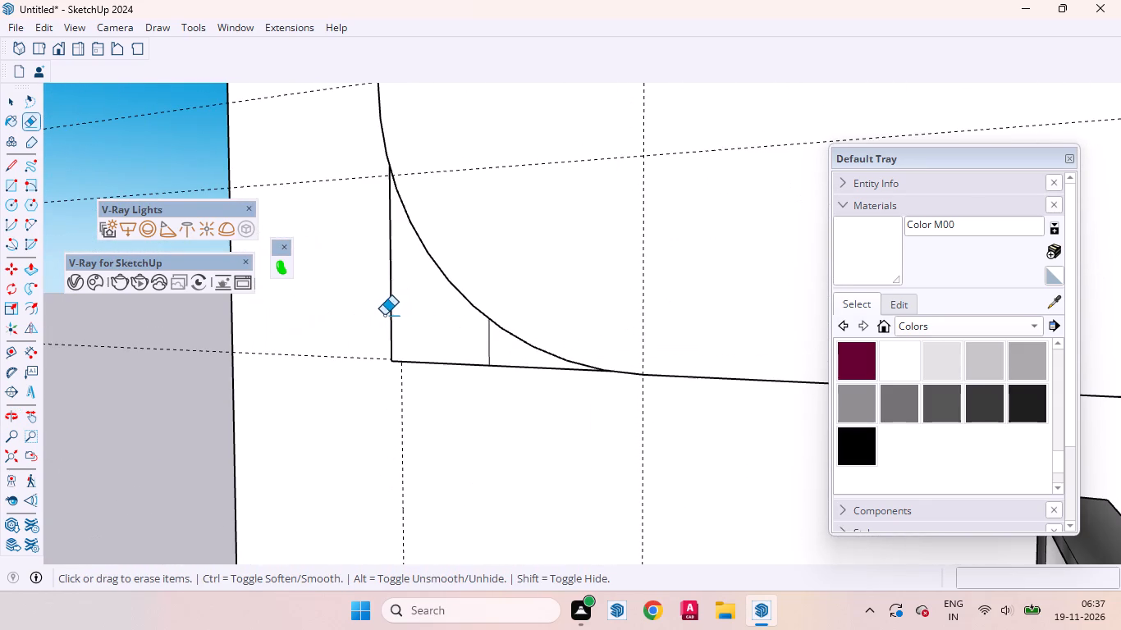
click(388, 311)
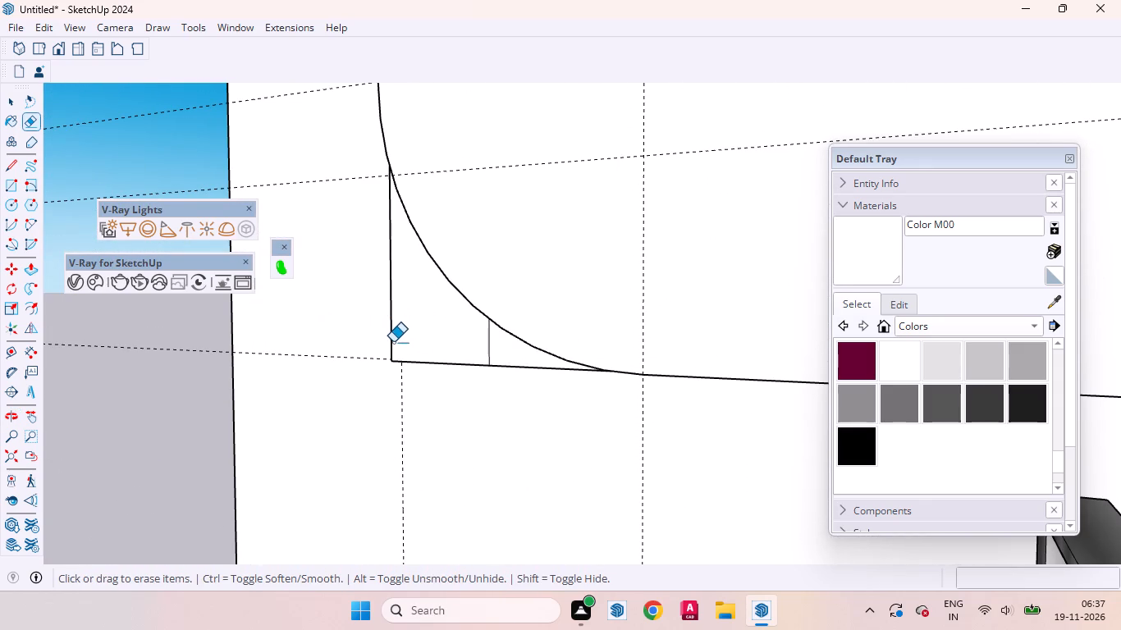
click(391, 343)
click(457, 363)
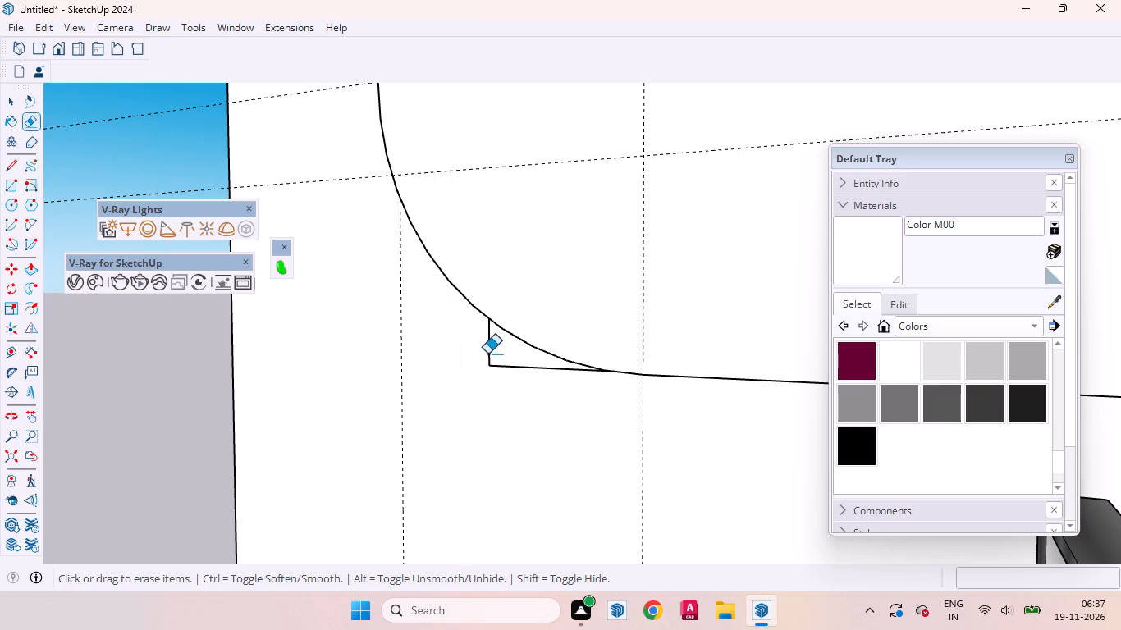
click(487, 352)
click(504, 366)
Pull the side face and the underside of the inset rear block behind the panel outward 0.5" at the hidden side wall's end.
middle_drag(563, 354, 748, 67)
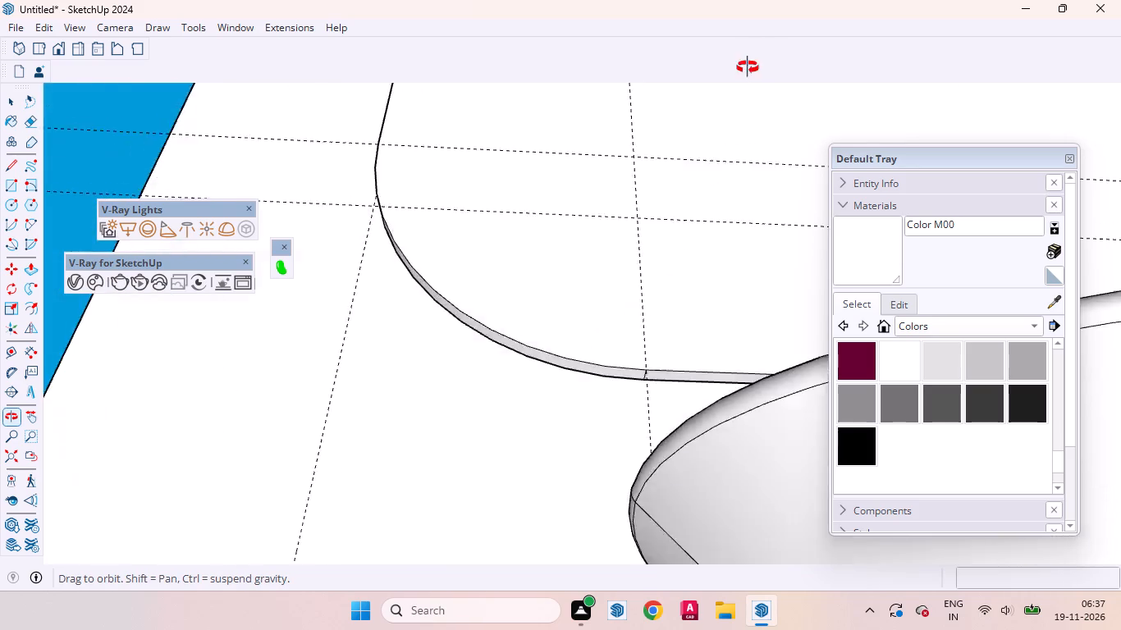
middle_drag(748, 67, 1120, 187)
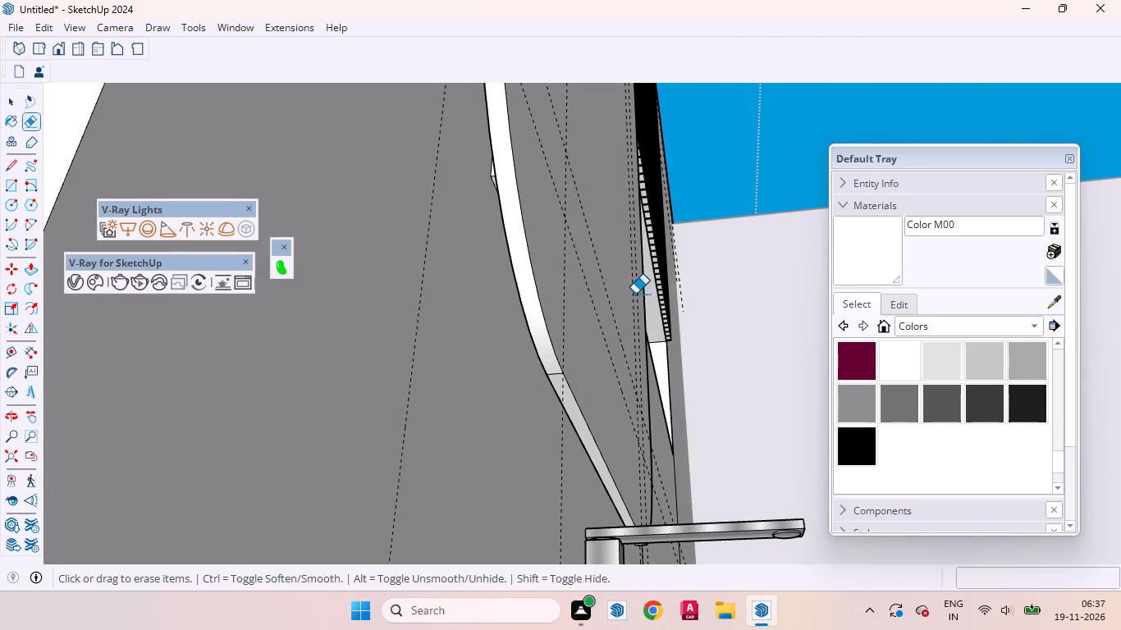
middle_drag(593, 265, 630, 304)
click(12, 104)
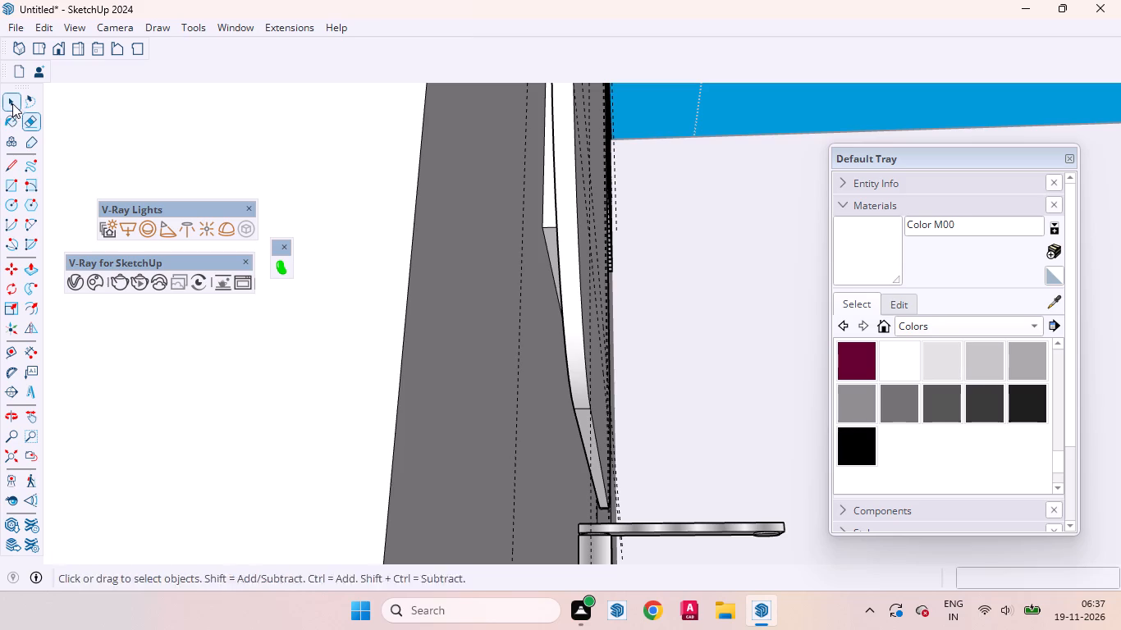
scroll(518, 191, up, 13)
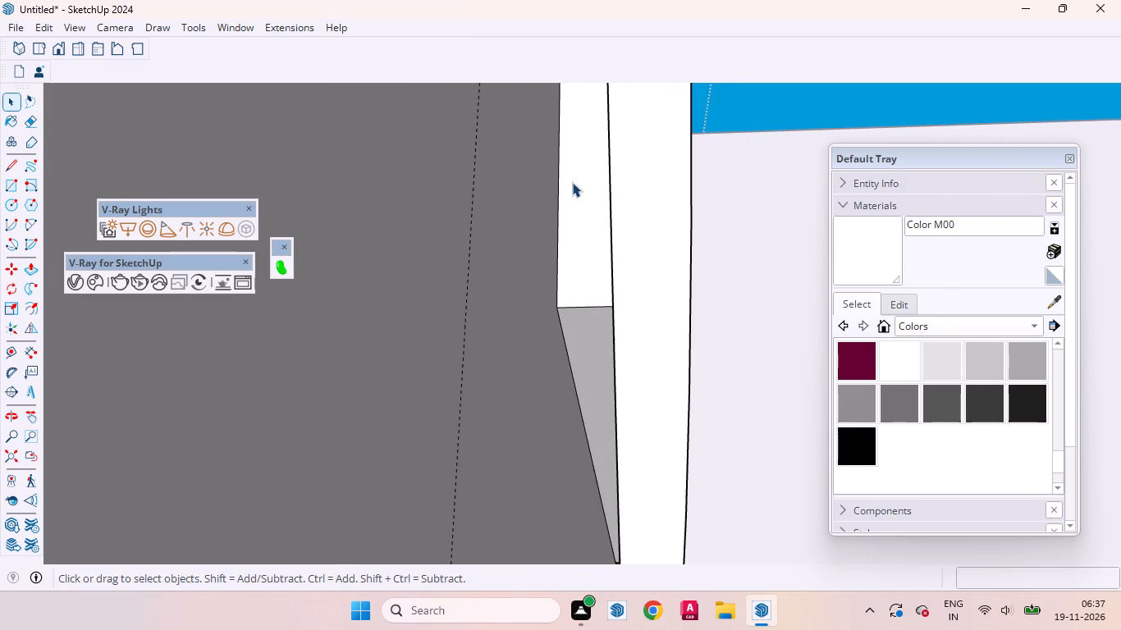
click(584, 204)
key(p)
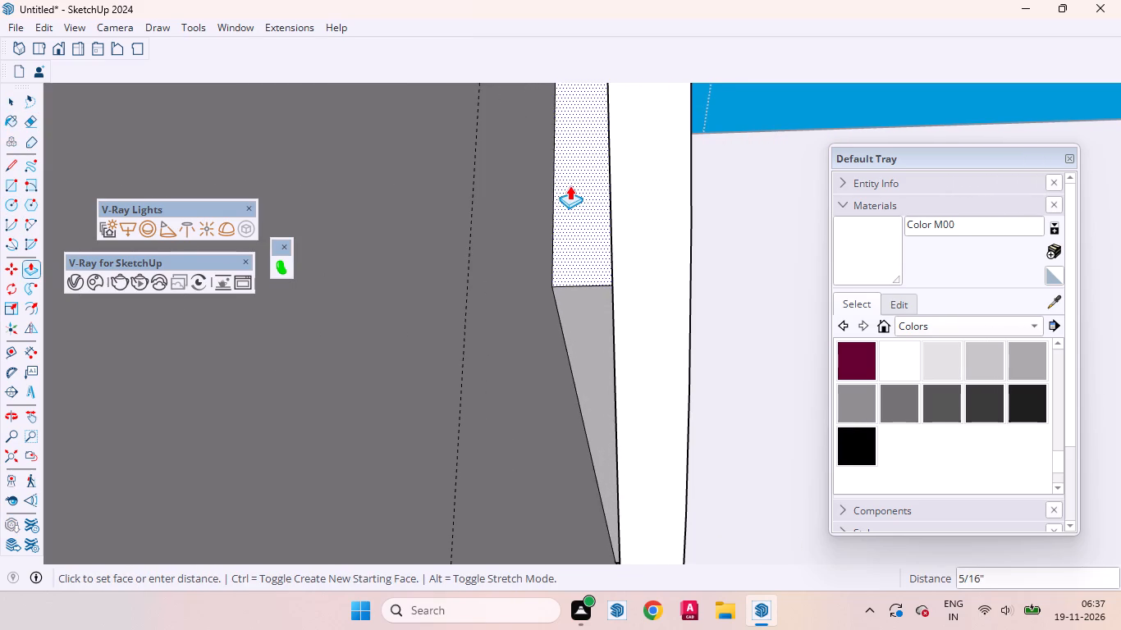
key(0)
text(.5)
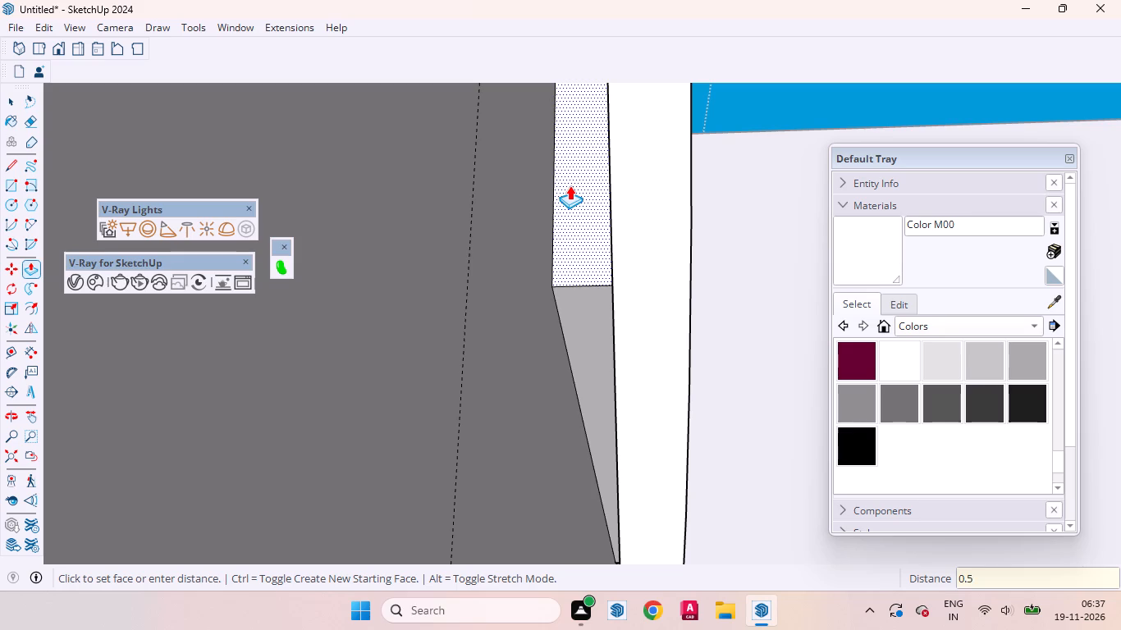
key(Return)
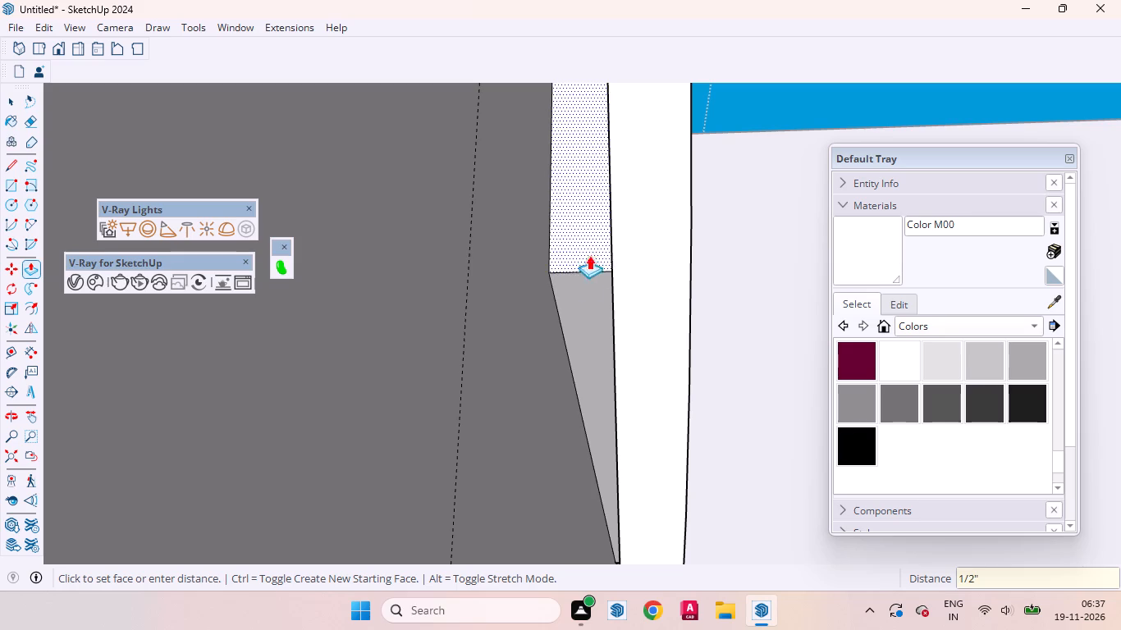
double_click(587, 332)
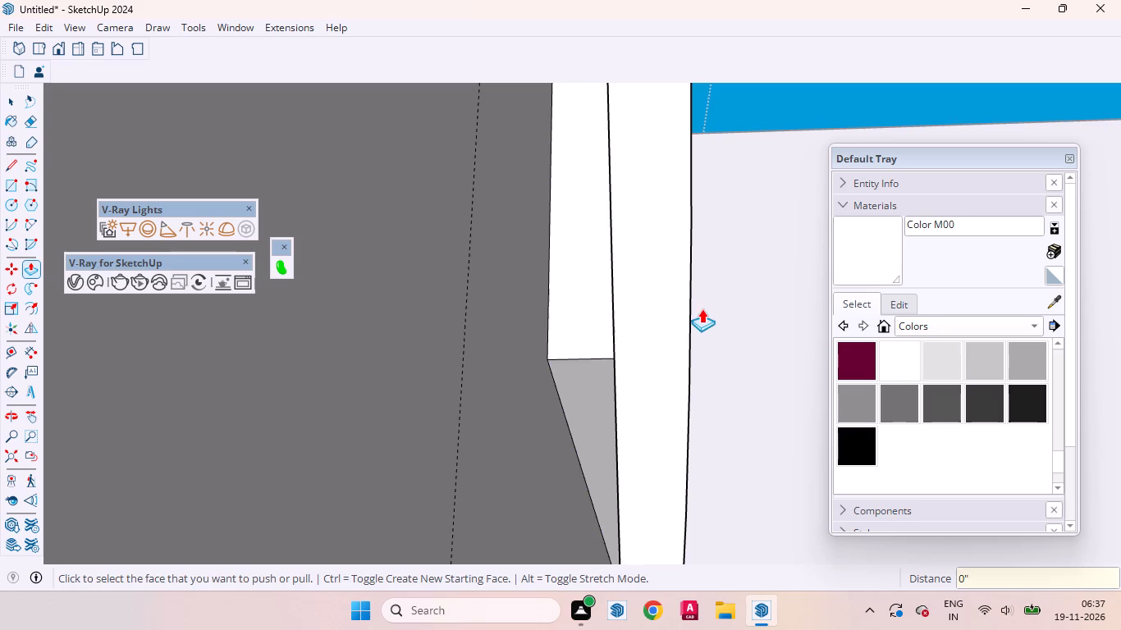
scroll(707, 317, up, 1)
middle_drag(722, 336, 400, 435)
scroll(542, 369, down, 4)
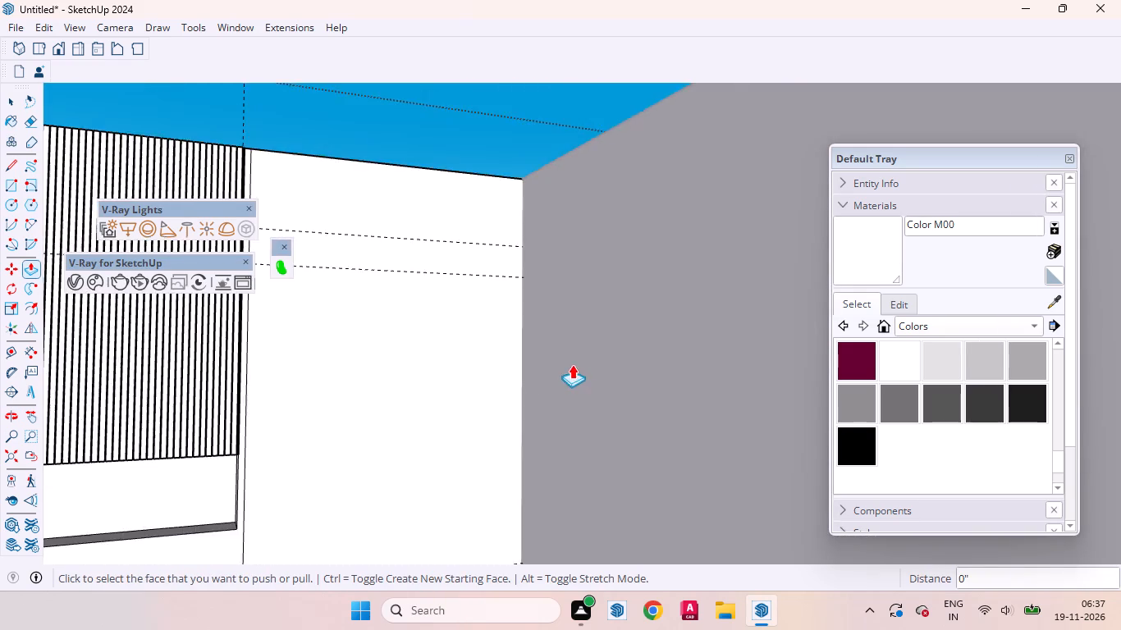
Pull the inset rear block's side face behind the panel outward by the same 0.5" on the louvre side.
scroll(572, 364, down, 7)
scroll(277, 468, up, 5)
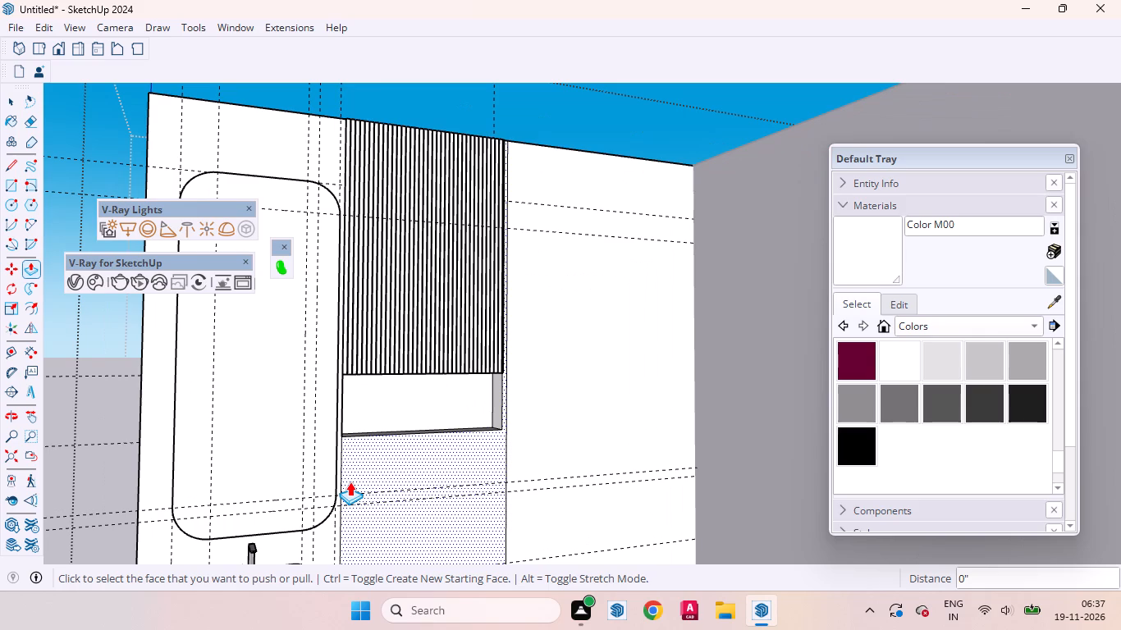
scroll(336, 489, up, 3)
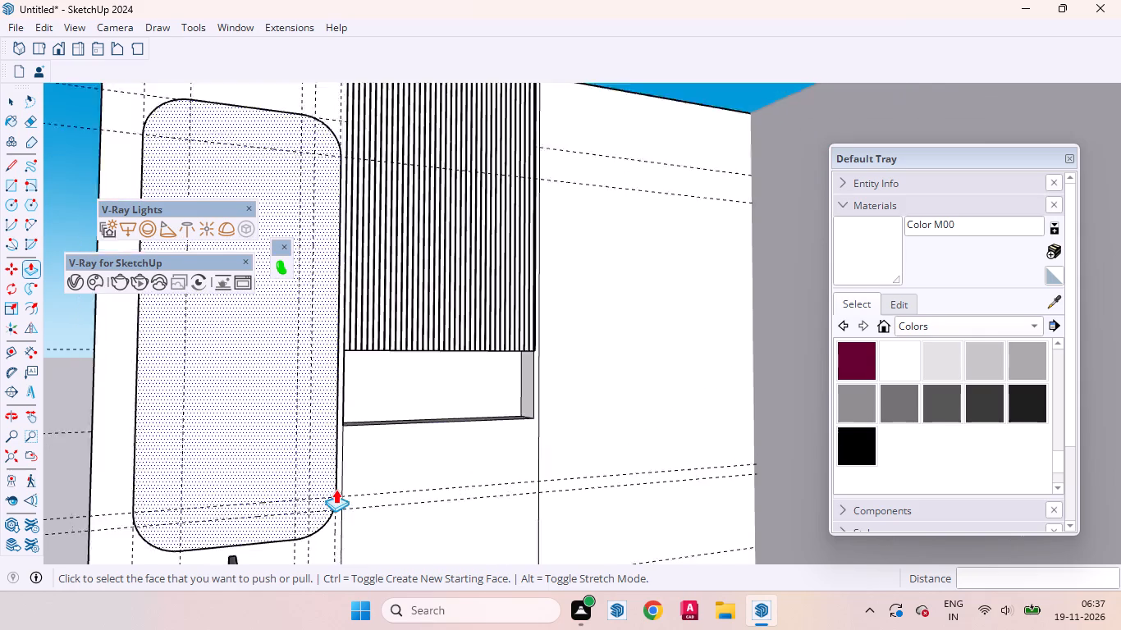
scroll(336, 489, up, 5)
middle_drag(327, 445, 38, 357)
scroll(391, 470, up, 1)
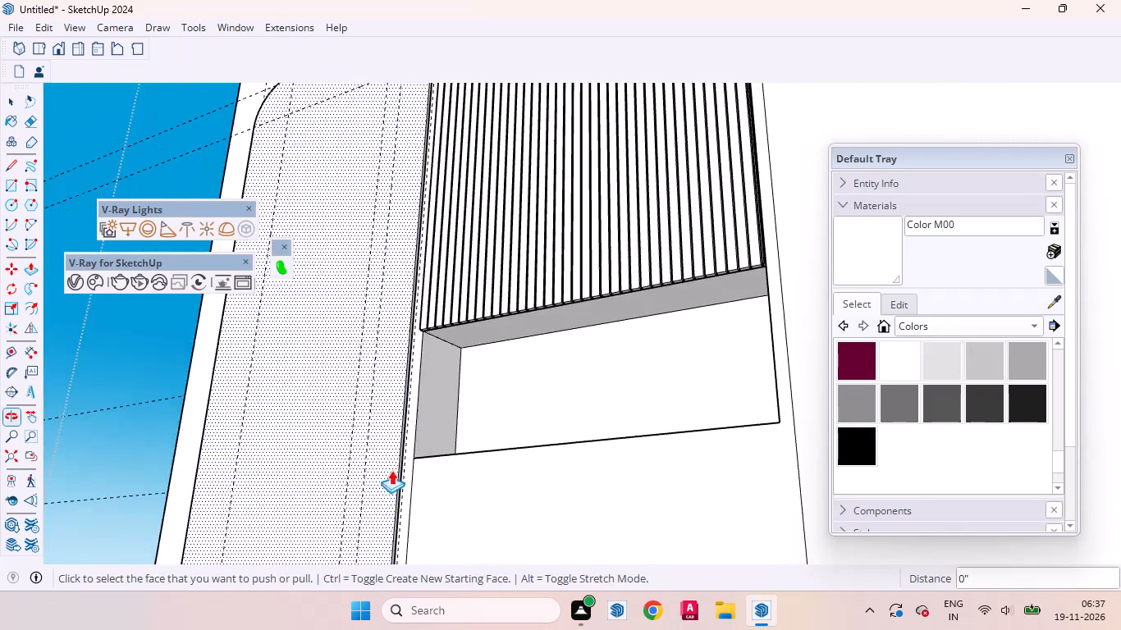
scroll(391, 470, up, 2)
scroll(474, 219, up, 1)
scroll(476, 212, down, 6)
scroll(458, 519, up, 14)
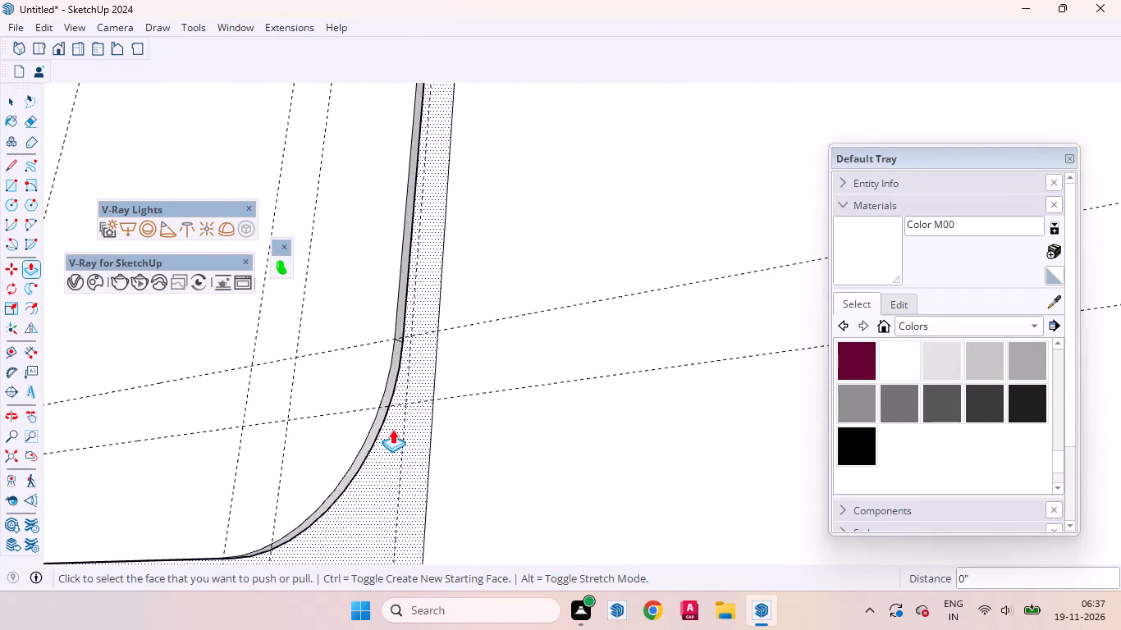
scroll(392, 429, up, 12)
middle_drag(430, 300, 226, 346)
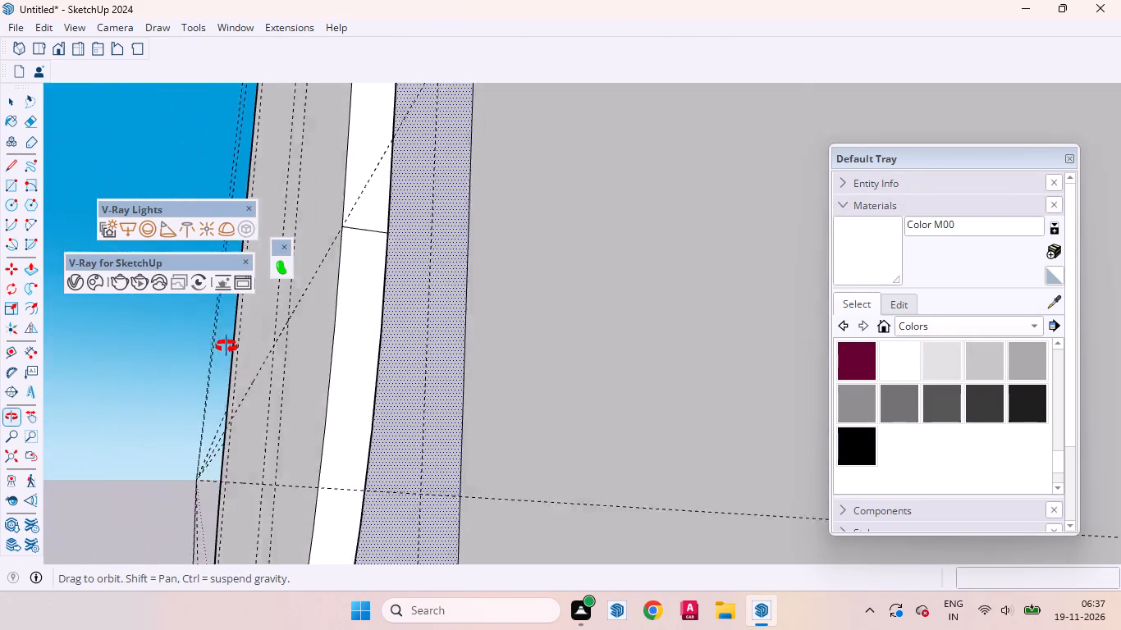
middle_drag(226, 346, 181, 368)
double_click(400, 360)
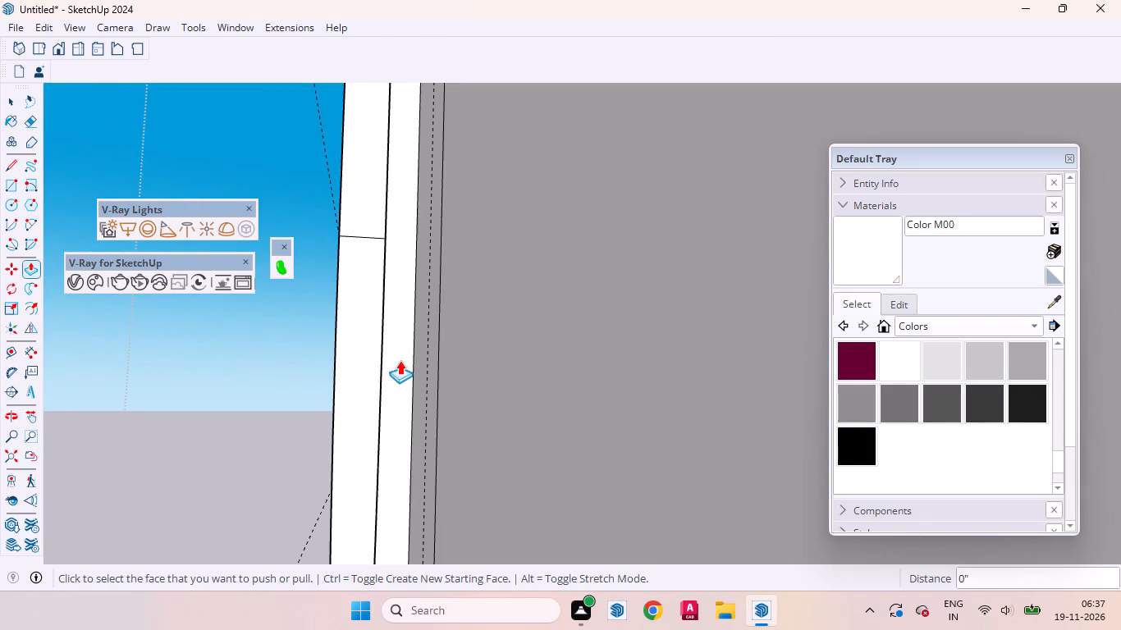
Pull the top face of the inset rear block behind the panel outward by the same 0.5".
middle_drag(396, 334, 554, 447)
scroll(680, 476, down, 9)
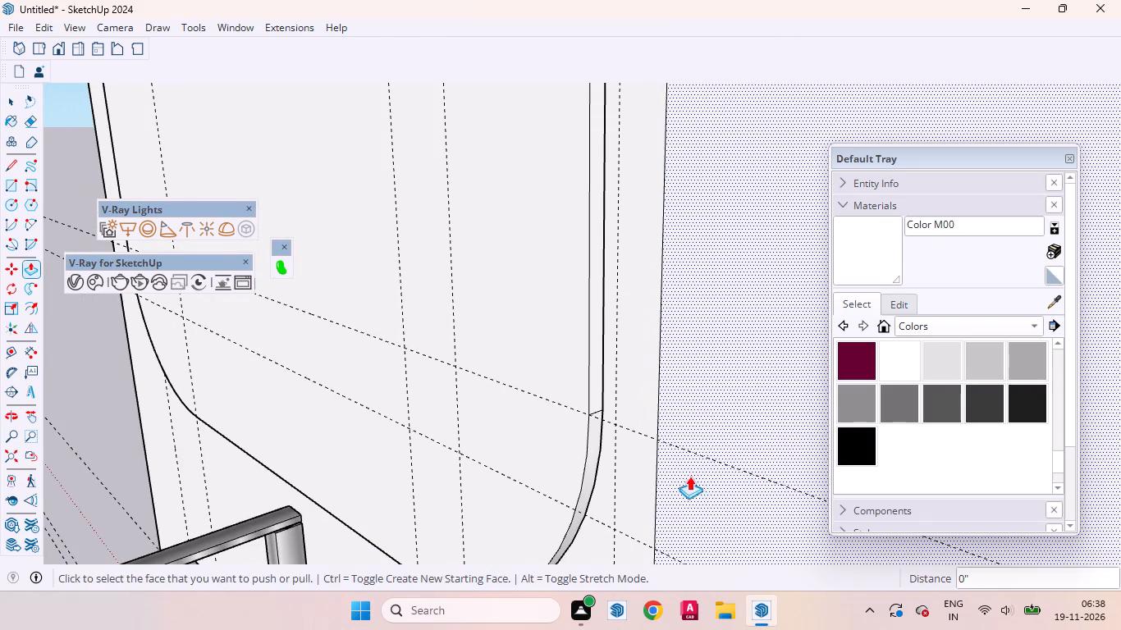
scroll(769, 490, down, 4)
scroll(684, 463, down, 6)
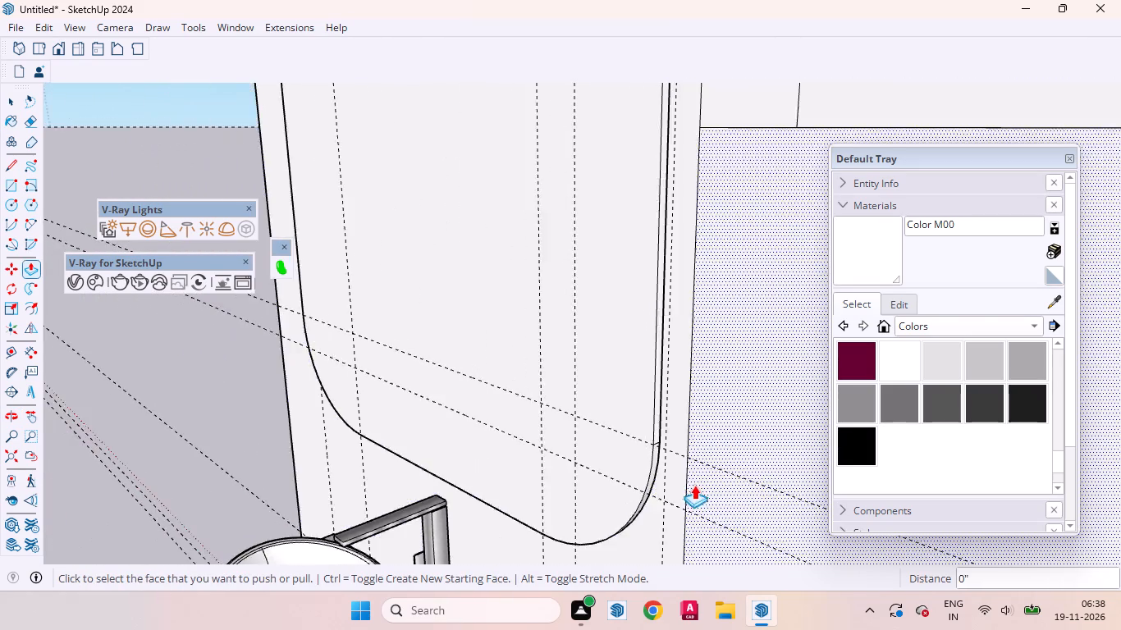
scroll(694, 485, down, 18)
scroll(603, 199, up, 2)
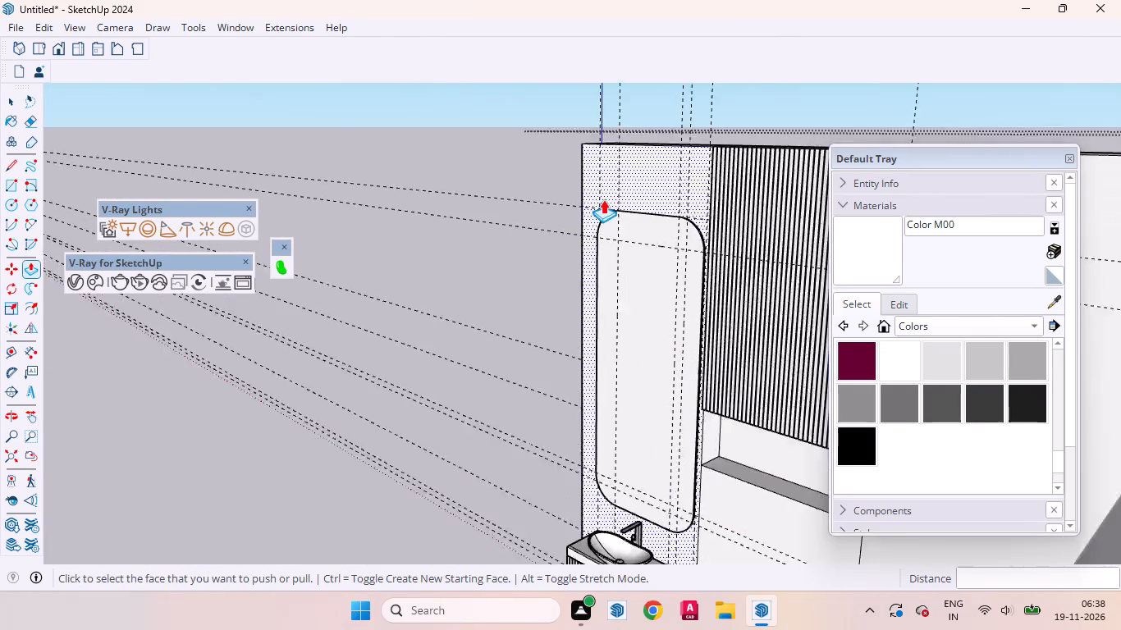
scroll(603, 199, up, 13)
middle_drag(763, 212, 728, 276)
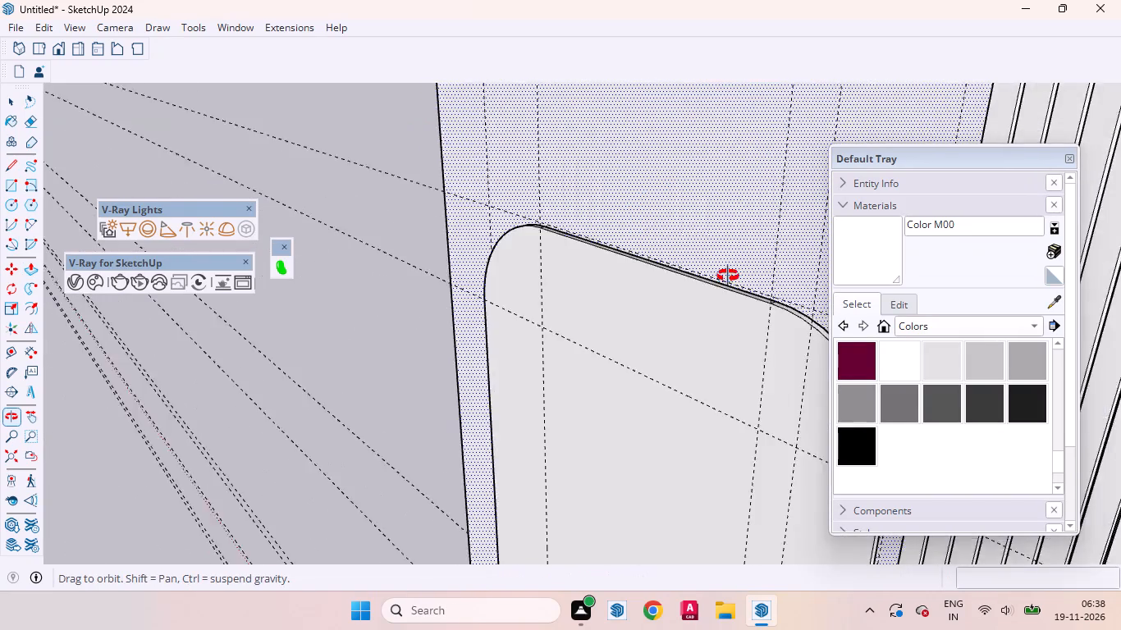
middle_drag(728, 276, 539, 413)
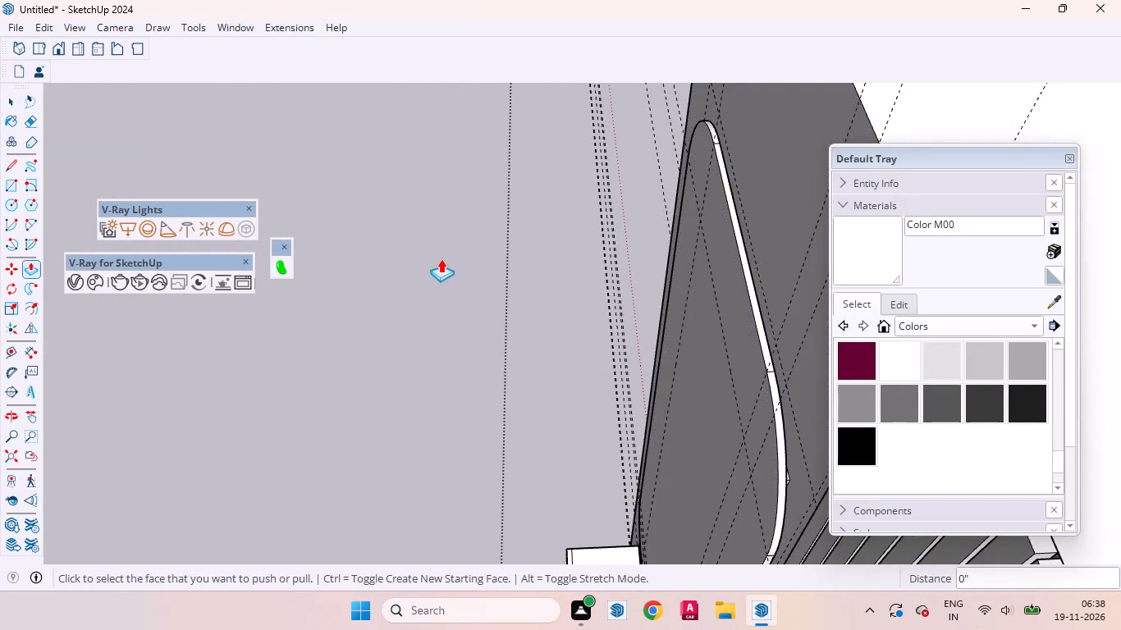
scroll(440, 258, down, 2)
scroll(634, 328, up, 17)
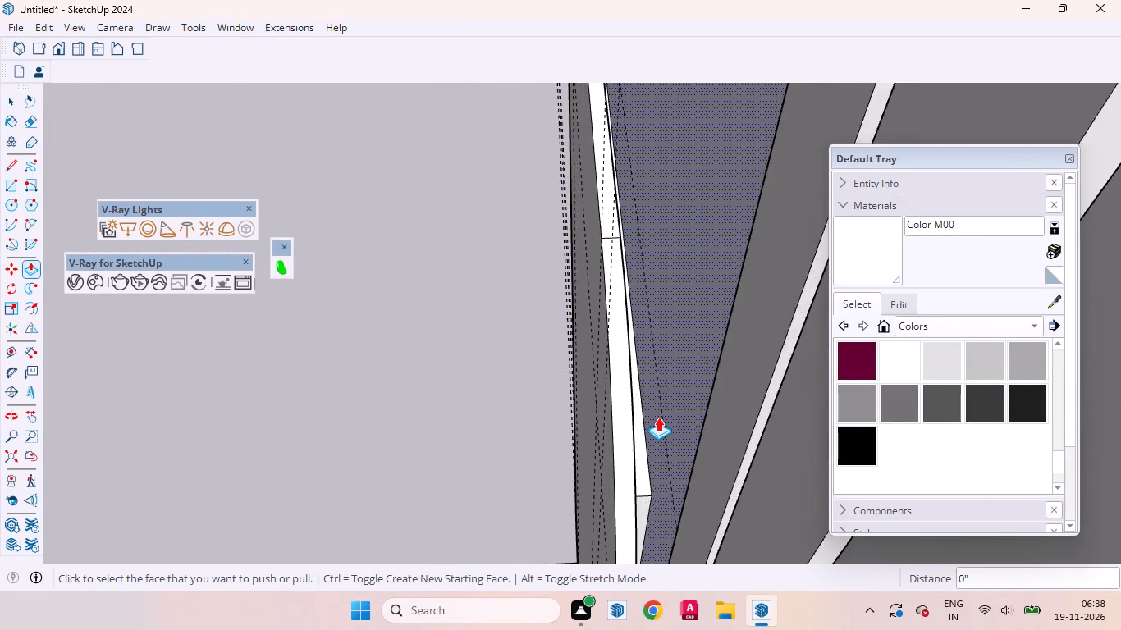
scroll(658, 417, up, 10)
double_click(616, 429)
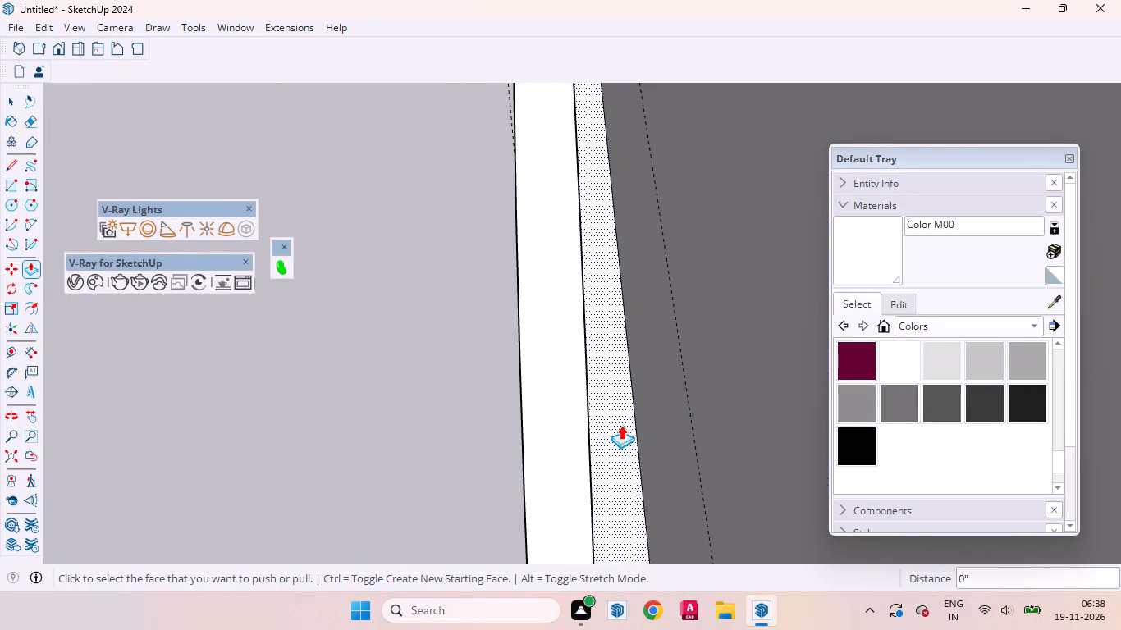
Group the rear block's top face with its edges and convert the group into a V-Ray mesh light.
key(space)
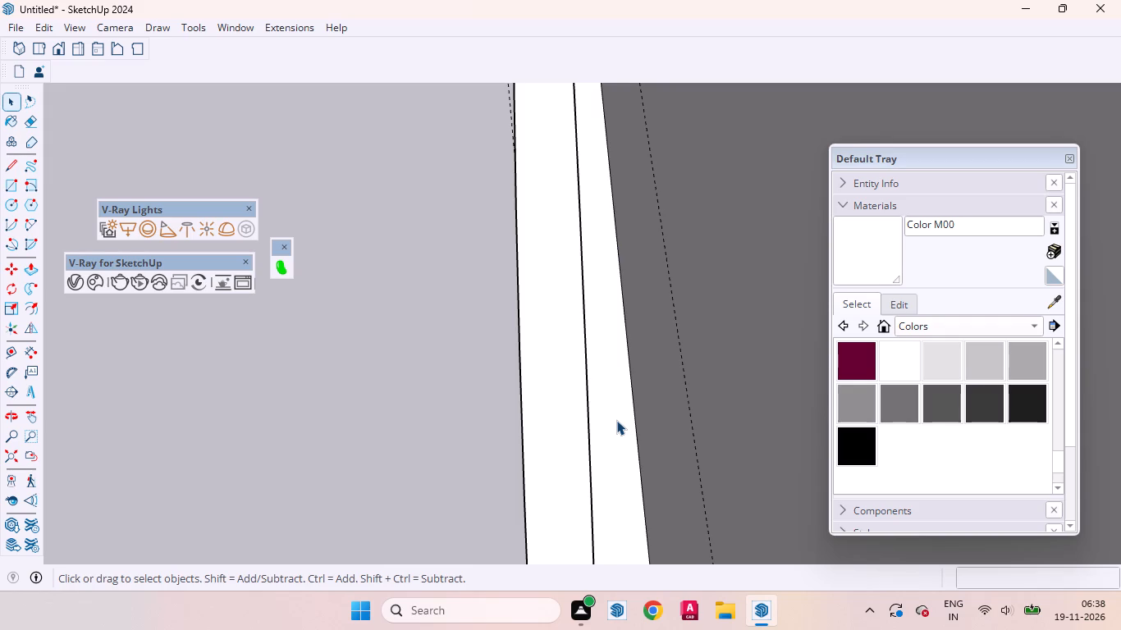
click(614, 420)
double_click(614, 420)
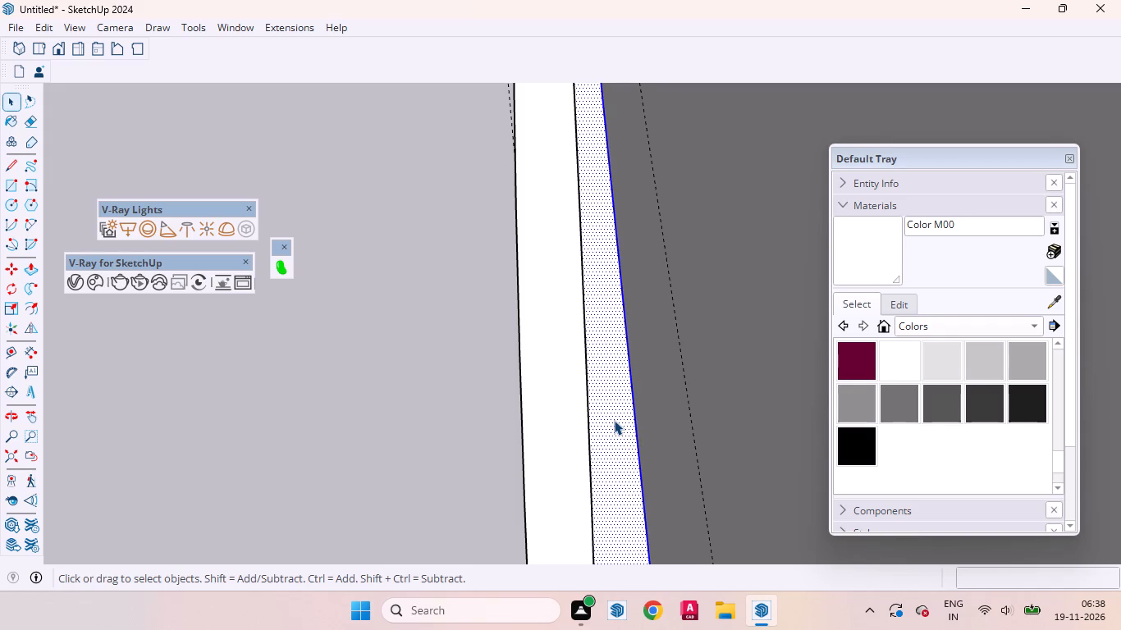
scroll(604, 320, down, 3)
scroll(607, 410, up, 1)
right_click(607, 410)
click(633, 150)
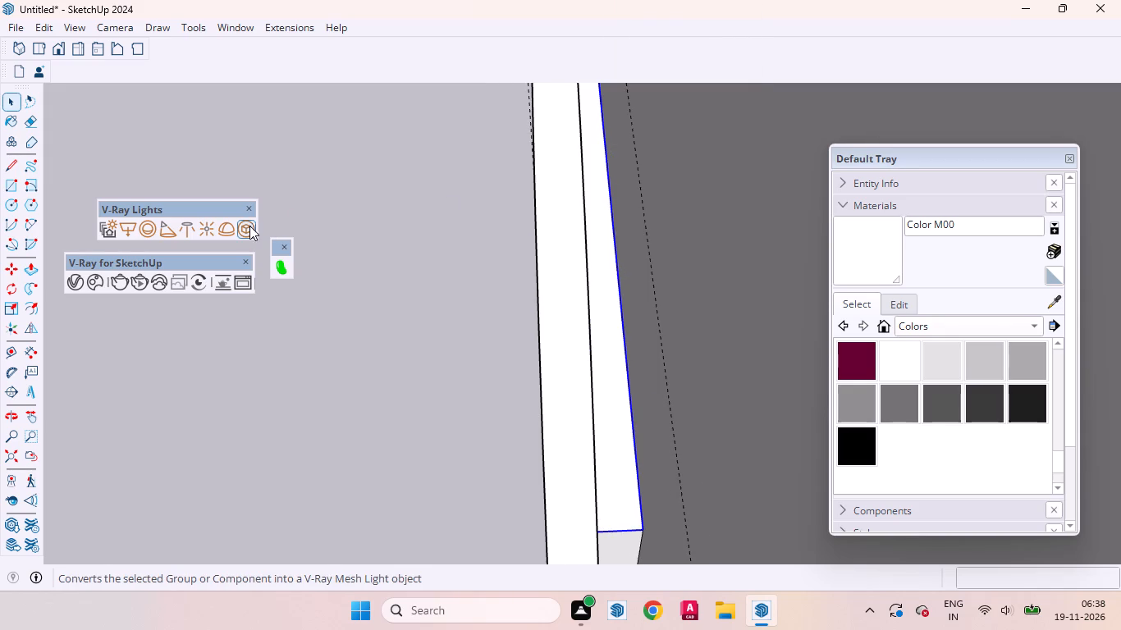
click(243, 226)
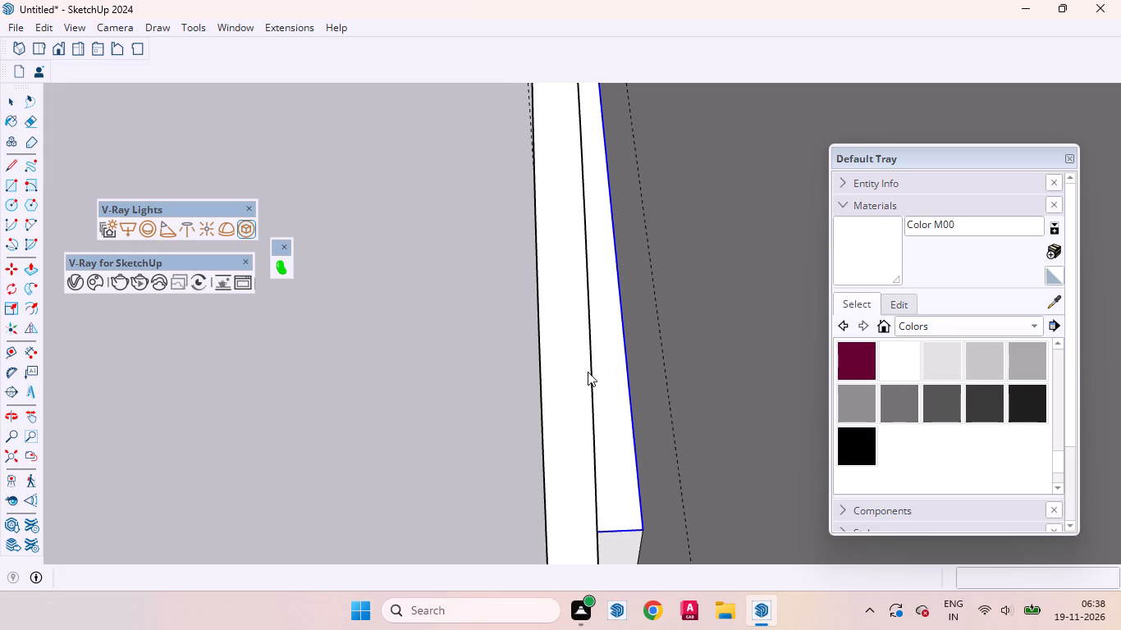
Group the rear block's louvre-side face with its edges and convert the group into a V-Ray mesh light.
scroll(627, 221, down, 3)
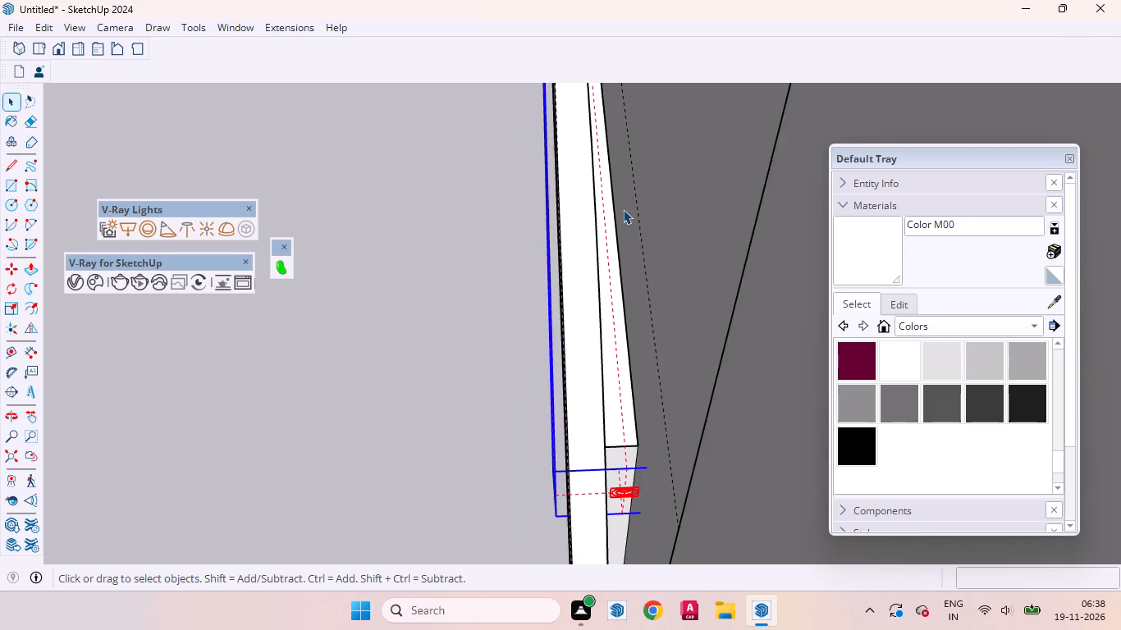
scroll(623, 209, down, 3)
scroll(647, 463, up, 9)
middle_drag(620, 454, 594, 363)
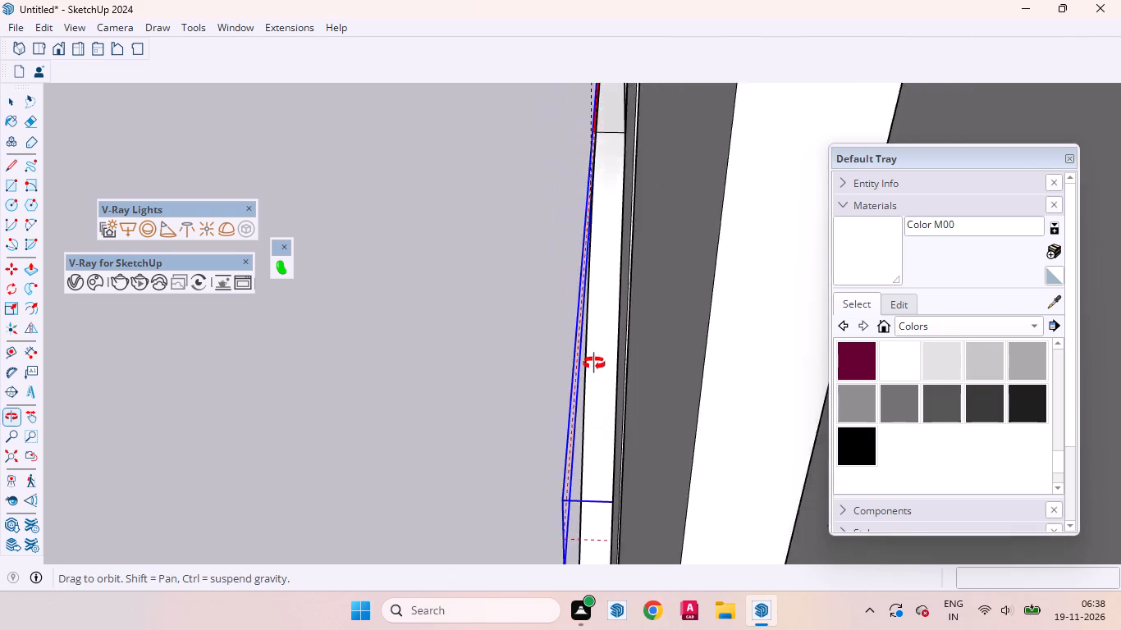
middle_drag(594, 363, 798, 395)
scroll(689, 349, down, 8)
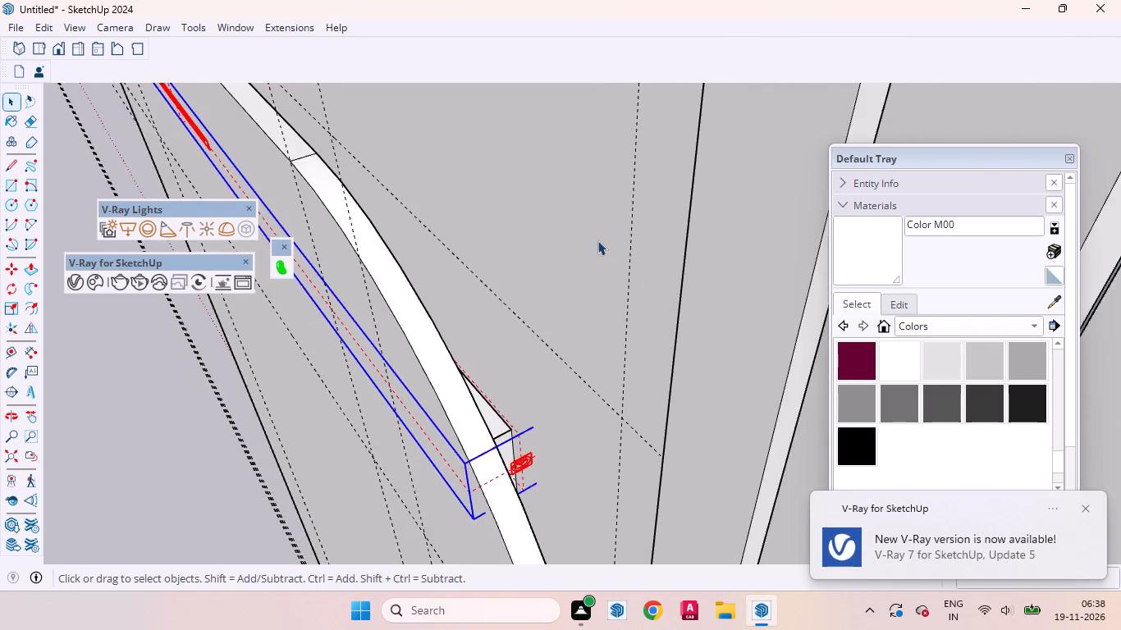
scroll(597, 240, down, 9)
scroll(583, 417, up, 7)
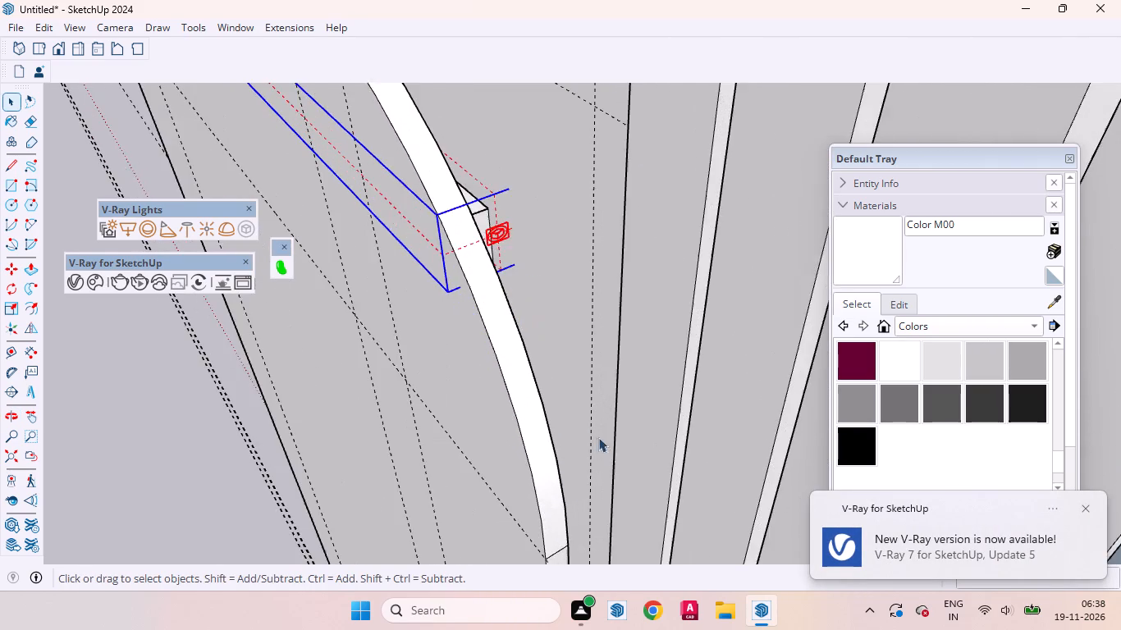
scroll(598, 437, up, 8)
middle_drag(525, 367, 396, 319)
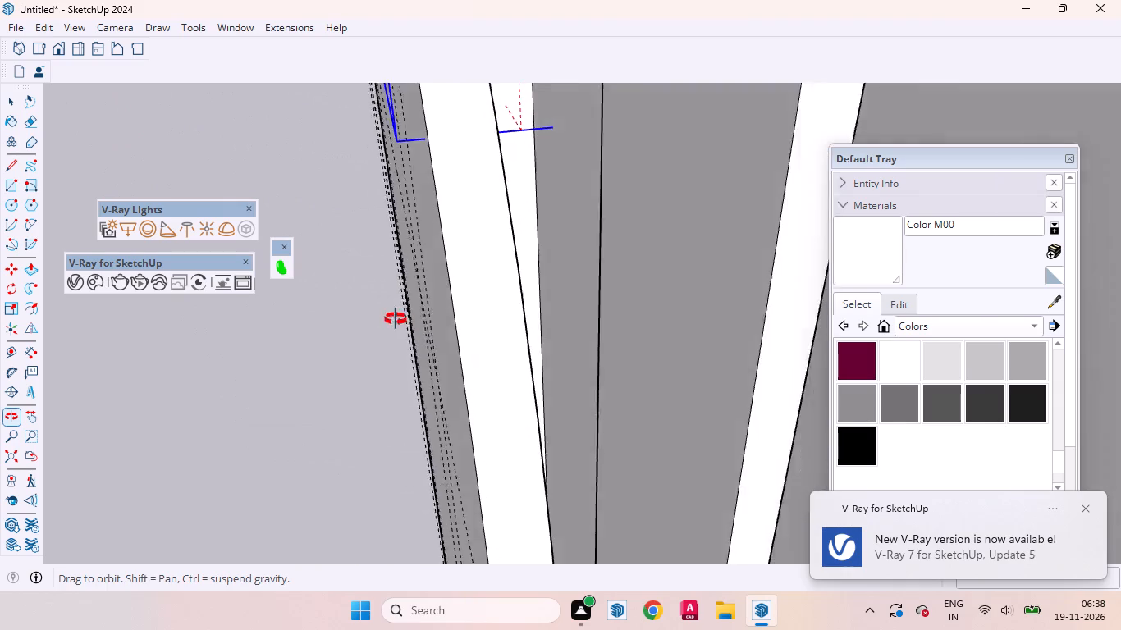
middle_drag(396, 319, 393, 315)
click(533, 249)
double_click(533, 249)
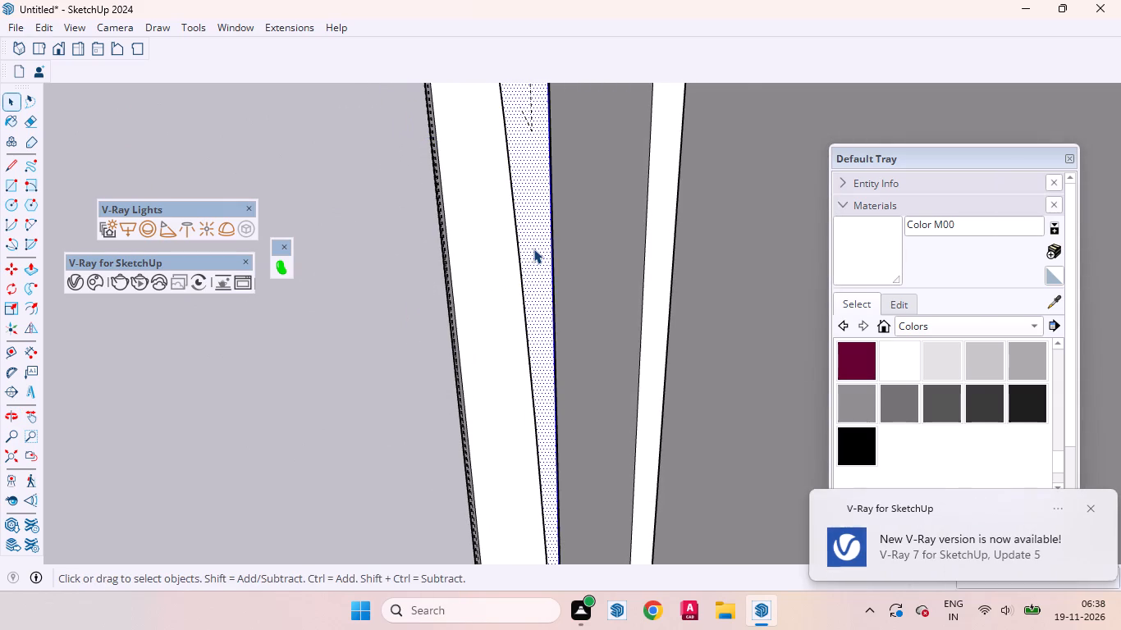
scroll(533, 249, up, 5)
right_click(533, 249)
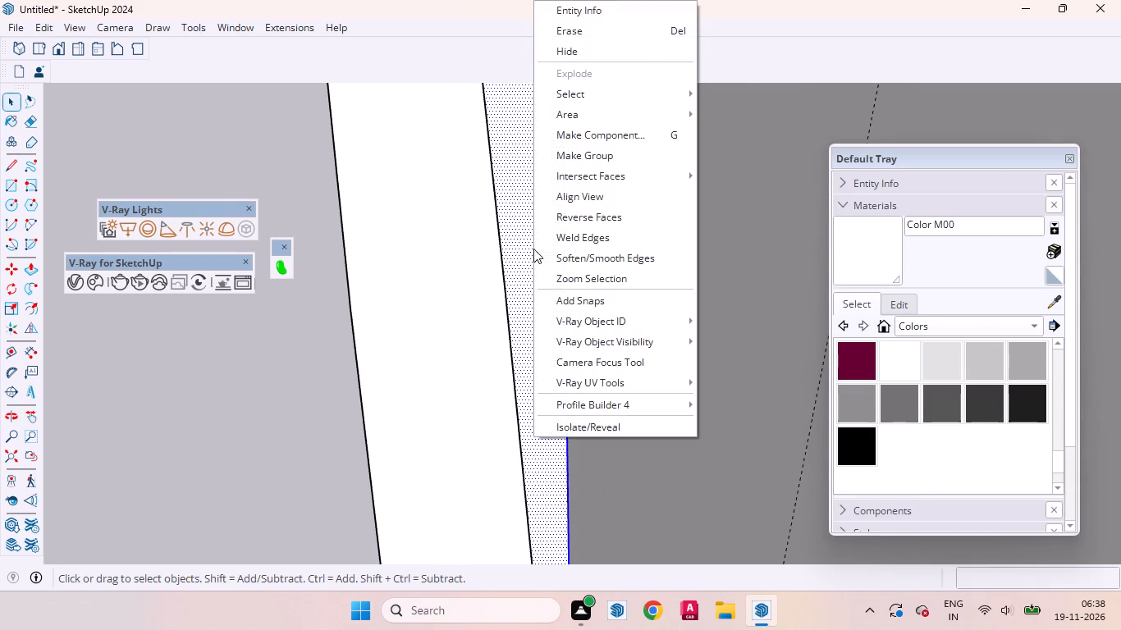
click(582, 151)
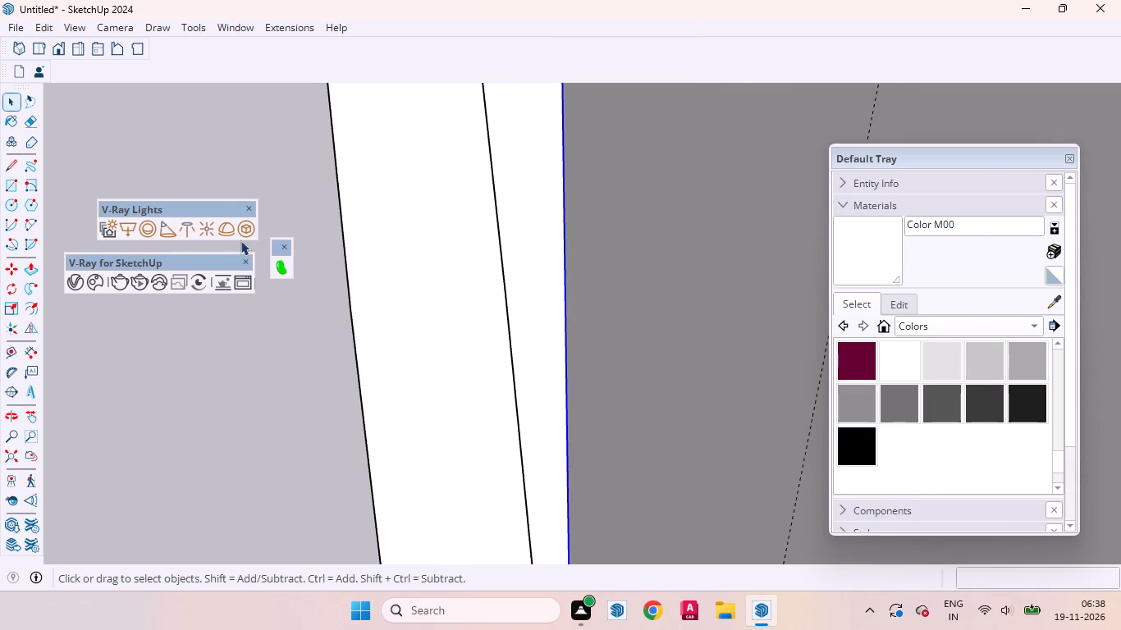
click(237, 233)
Group the rear block's bottom face with its edges and convert the group into a V-Ray mesh light.
middle_drag(414, 243, 638, 212)
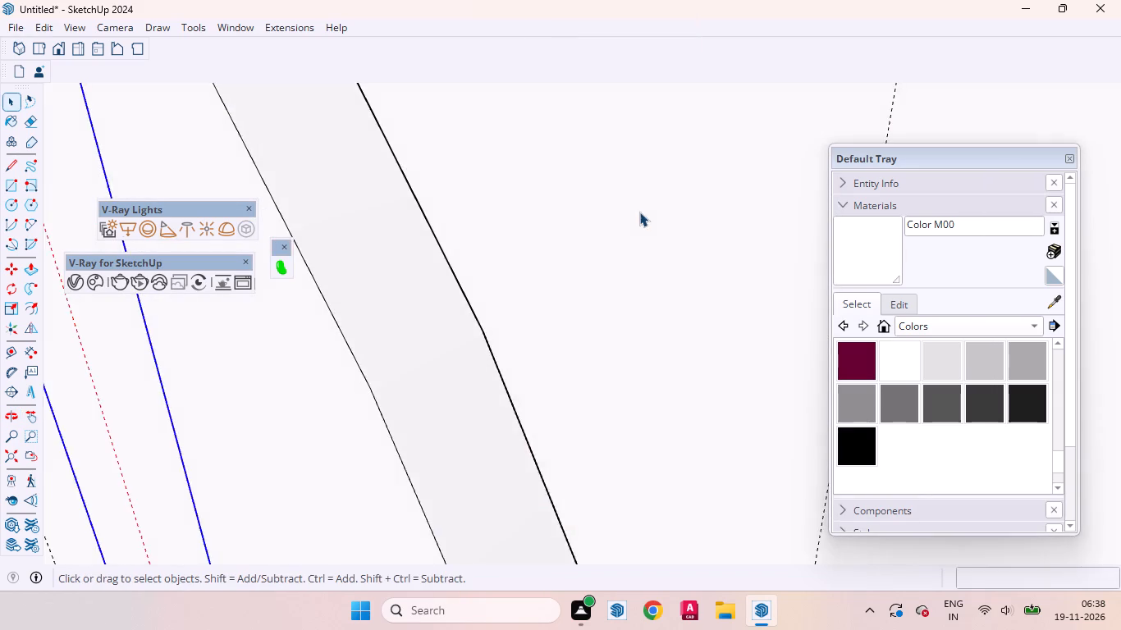
scroll(639, 212, down, 20)
scroll(639, 212, down, 6)
scroll(661, 183, up, 1)
scroll(661, 183, down, 3)
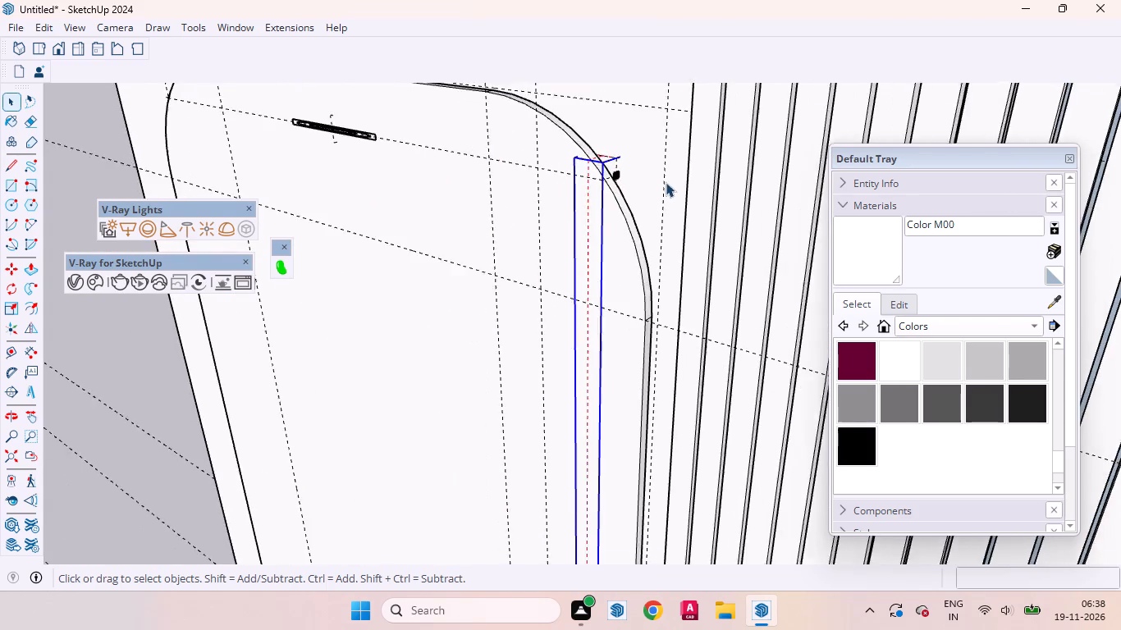
scroll(666, 182, down, 18)
scroll(640, 566, up, 2)
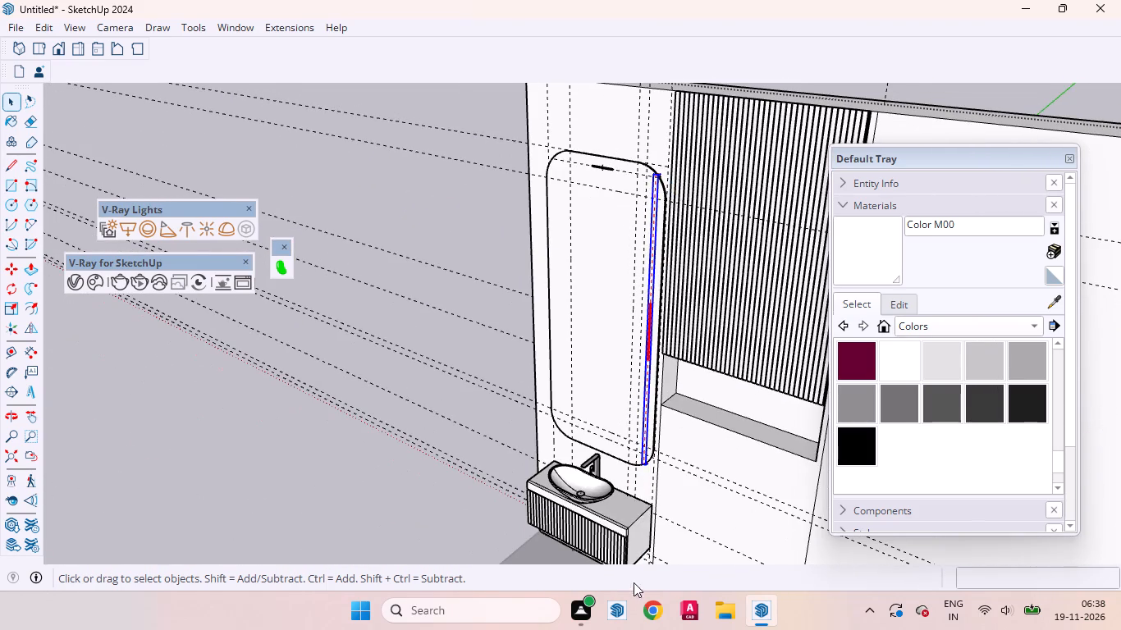
scroll(634, 582, up, 19)
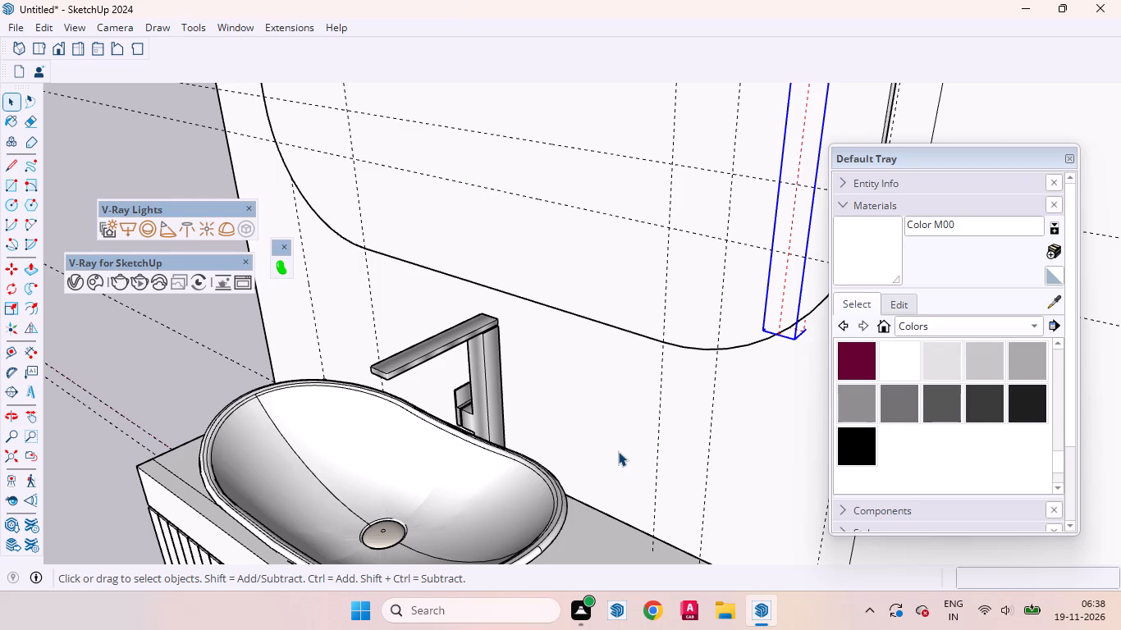
scroll(622, 450, up, 2)
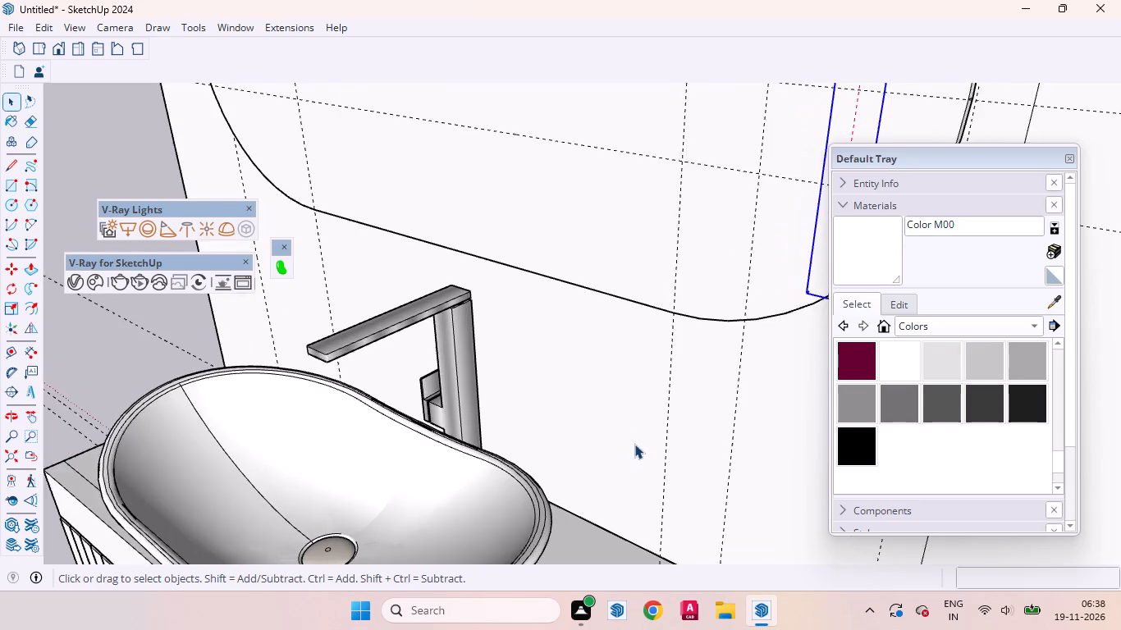
scroll(634, 444, up, 1)
scroll(699, 295, up, 6)
middle_drag(755, 321, 538, 195)
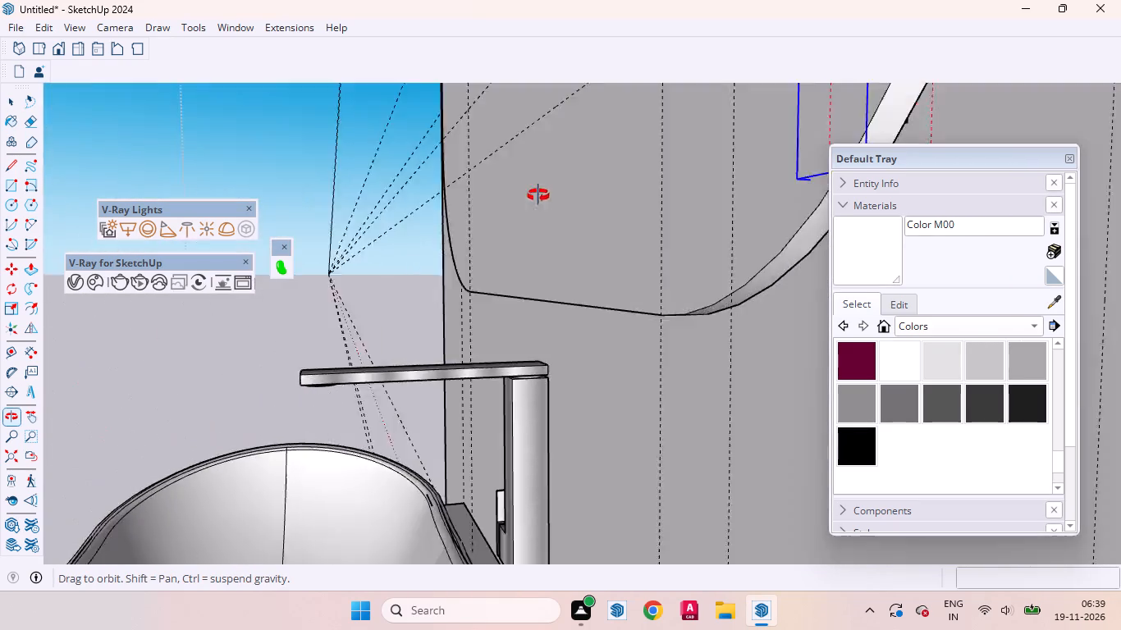
middle_drag(538, 195, 1022, 206)
scroll(714, 300, down, 6)
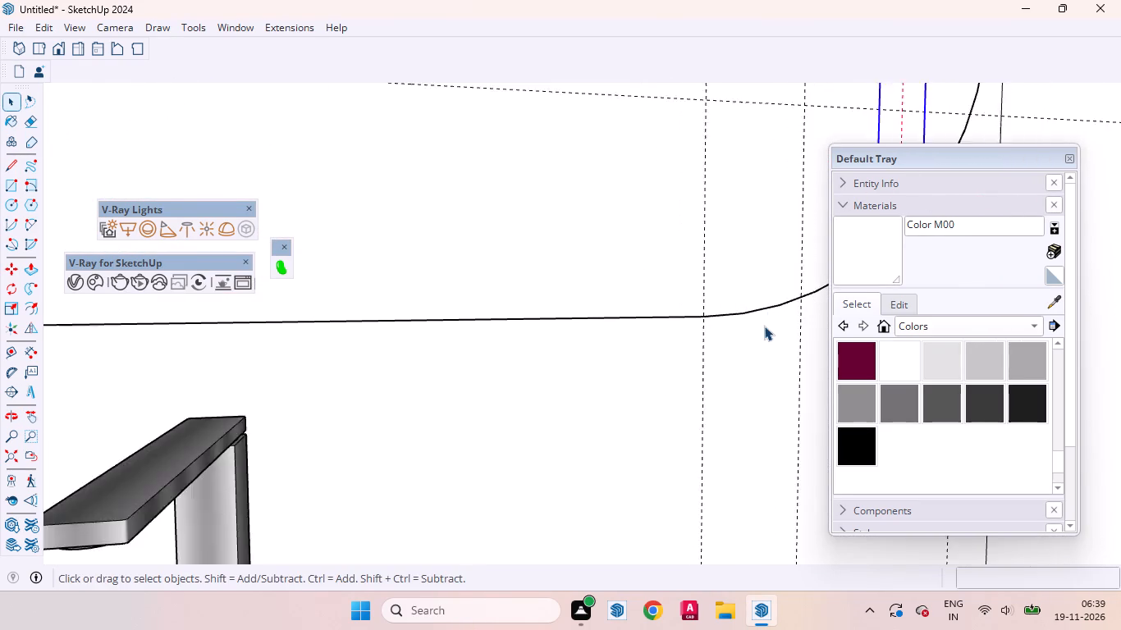
scroll(764, 326, down, 12)
middle_drag(457, 378, 696, 287)
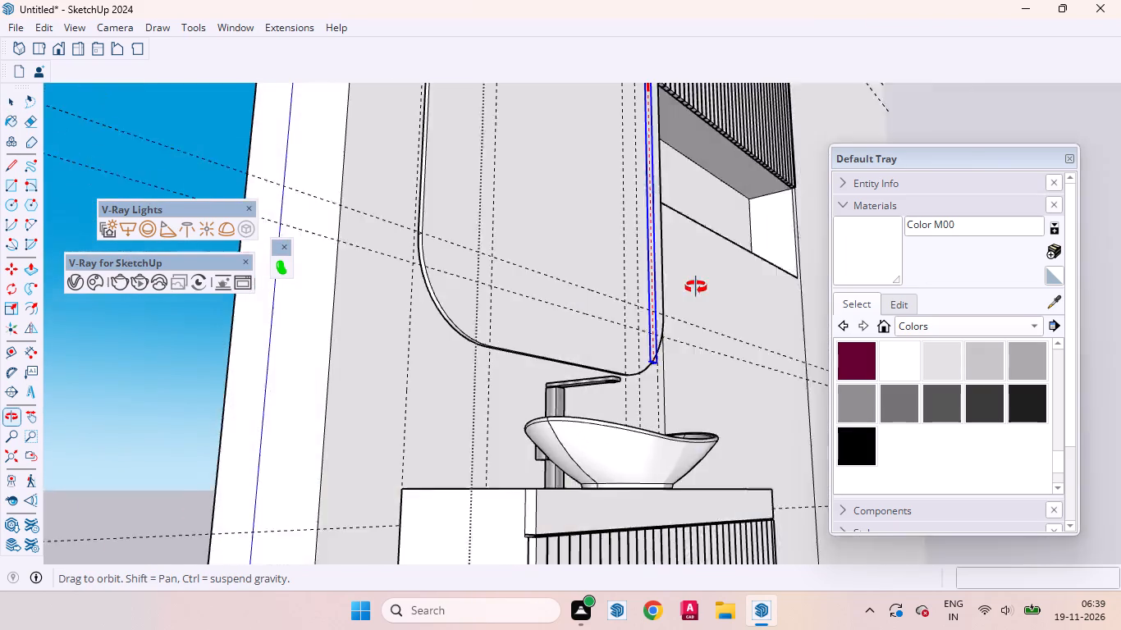
middle_drag(696, 287, 698, 285)
scroll(442, 332, up, 18)
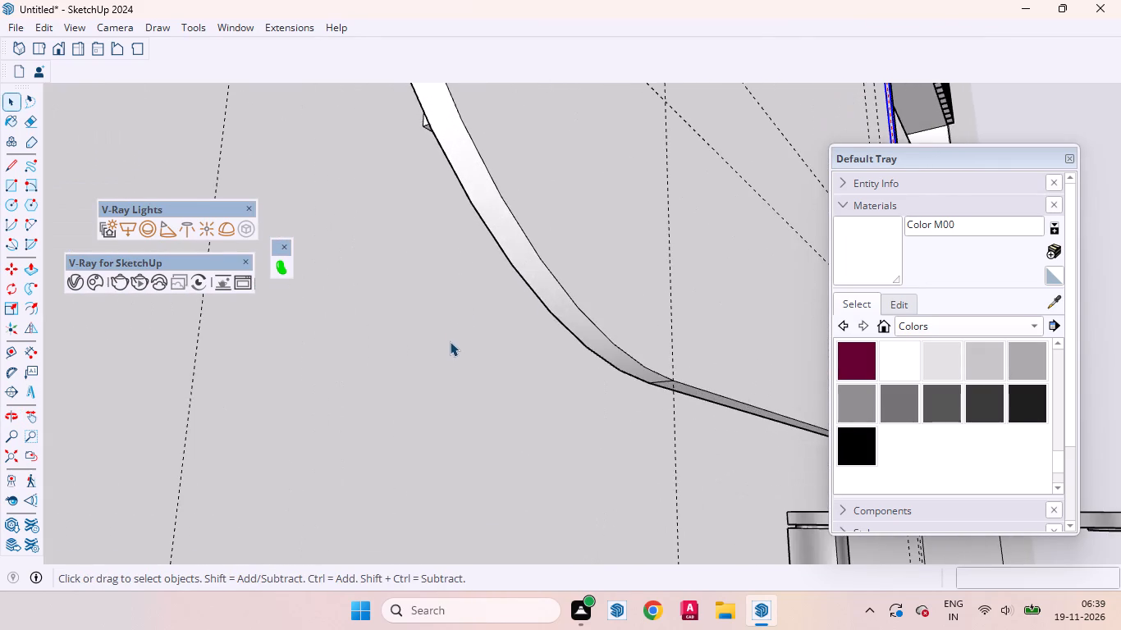
middle_drag(458, 332, 585, 135)
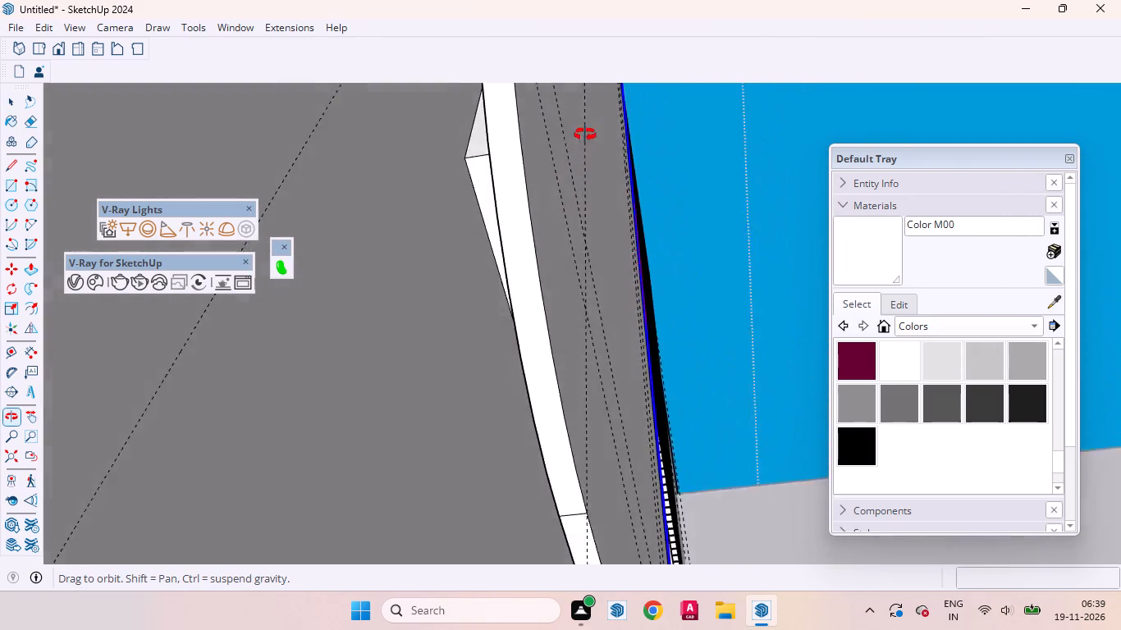
middle_drag(585, 135, 611, 135)
middle_drag(620, 137, 629, 149)
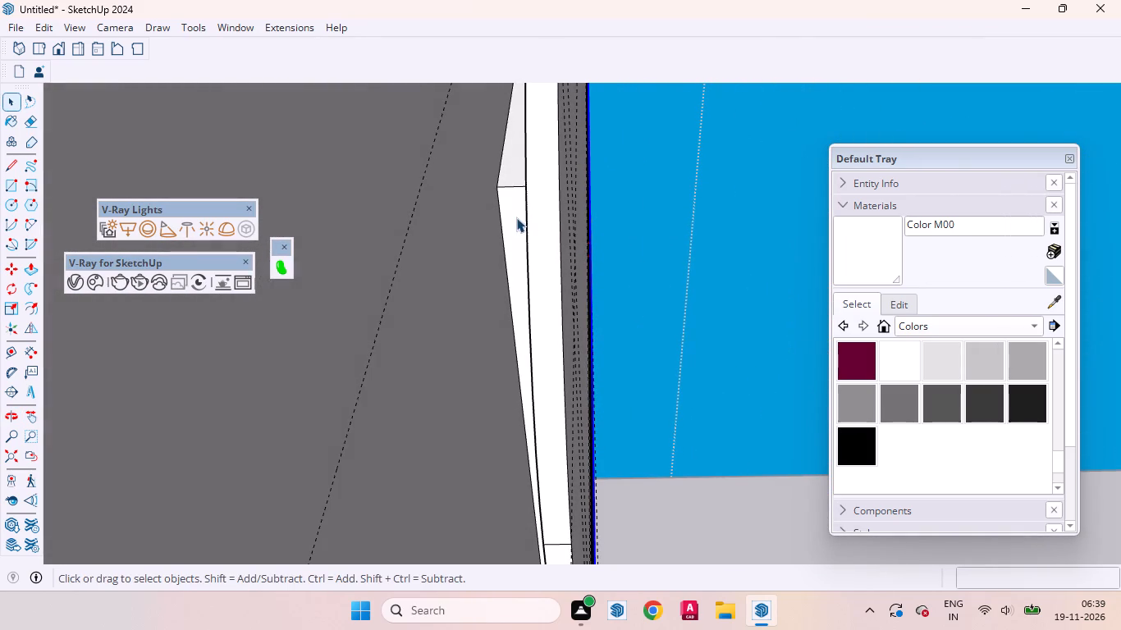
click(516, 217)
double_click(509, 216)
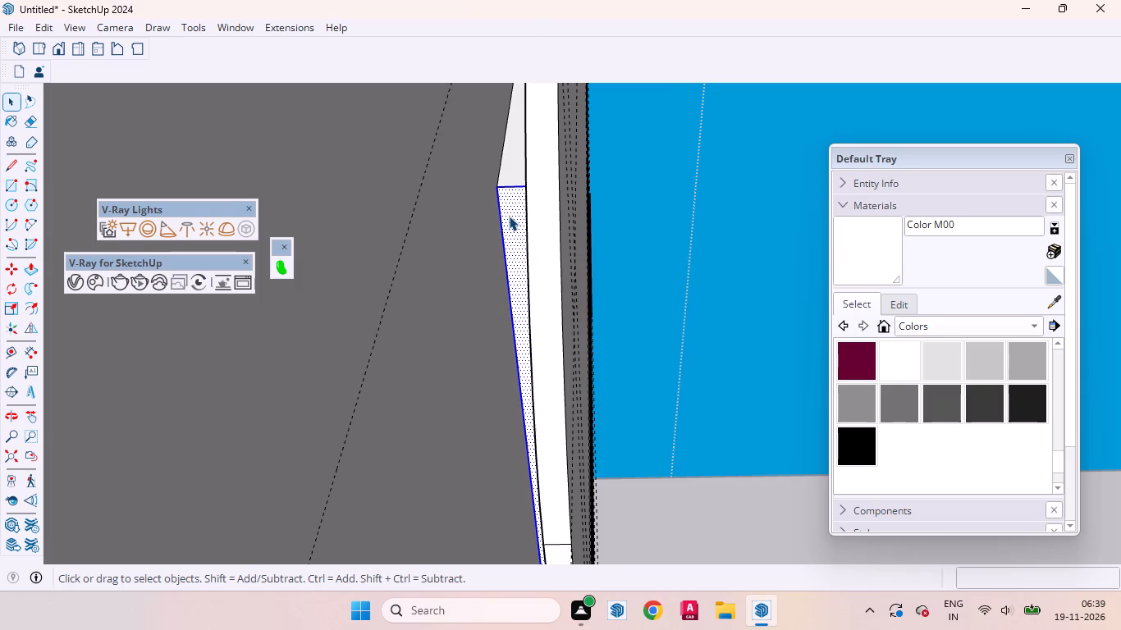
right_click(509, 216)
click(549, 159)
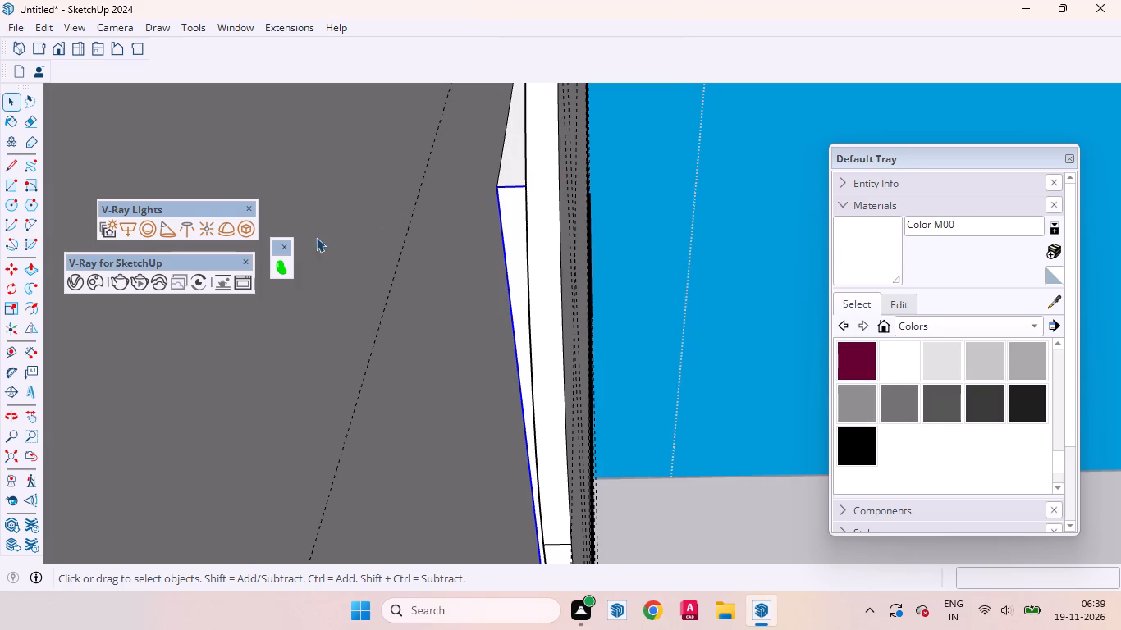
click(244, 229)
Group the rear block's side face opposite the louvres with its edges and convert the group into a V-Ray mesh light.
middle_drag(493, 212, 508, 386)
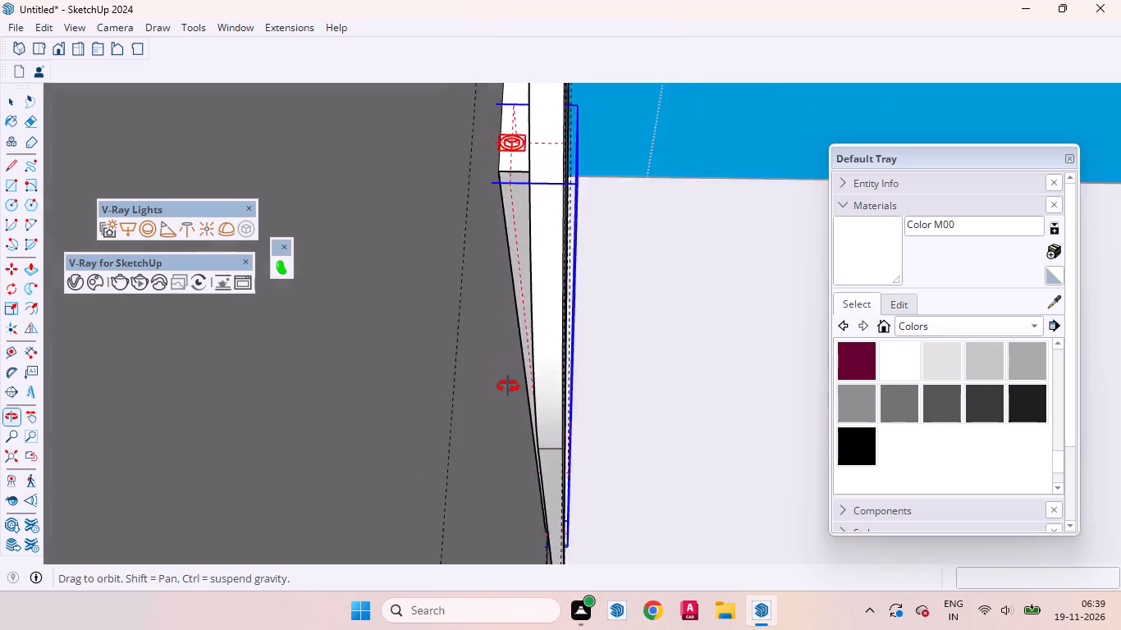
middle_drag(508, 386, 515, 468)
scroll(519, 513, down, 7)
scroll(476, 183, up, 2)
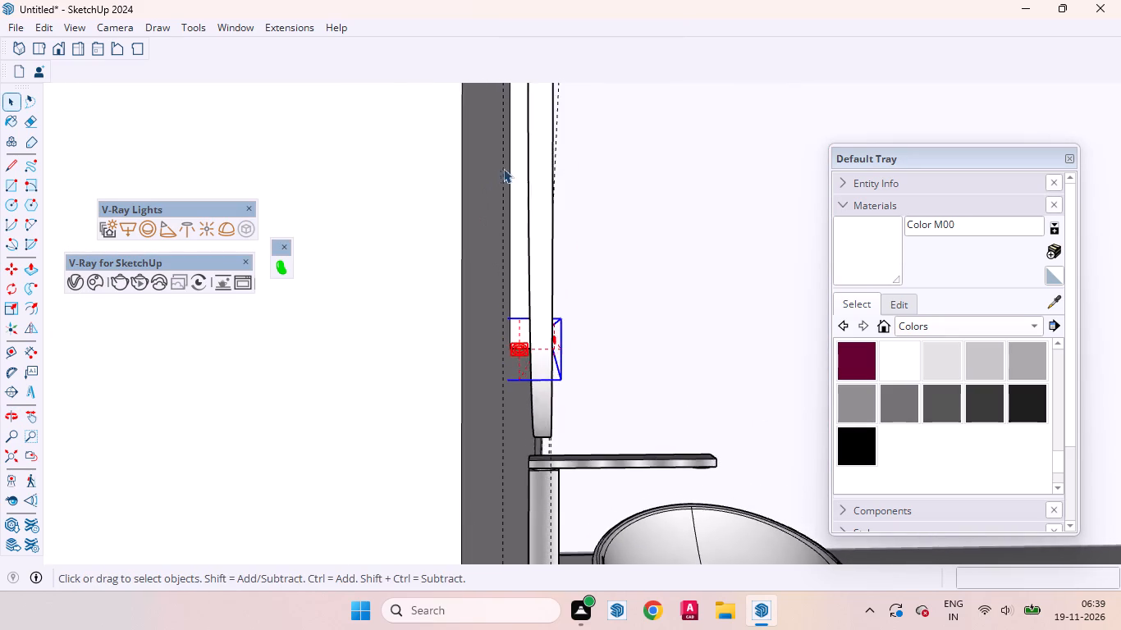
scroll(503, 168, up, 11)
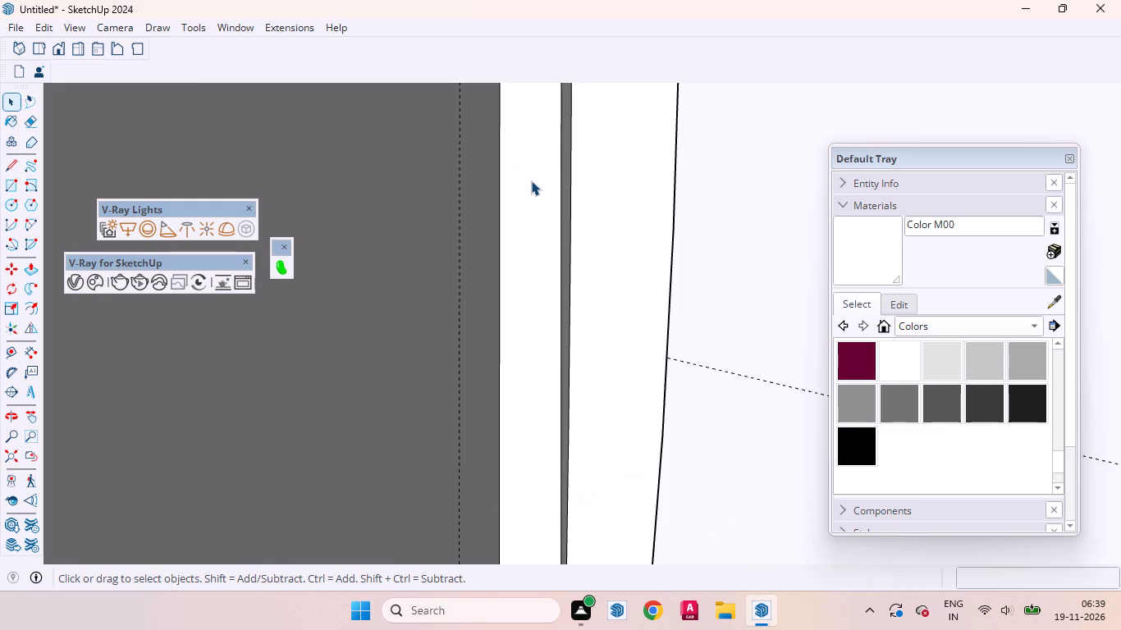
click(531, 180)
double_click(531, 180)
right_click(531, 180)
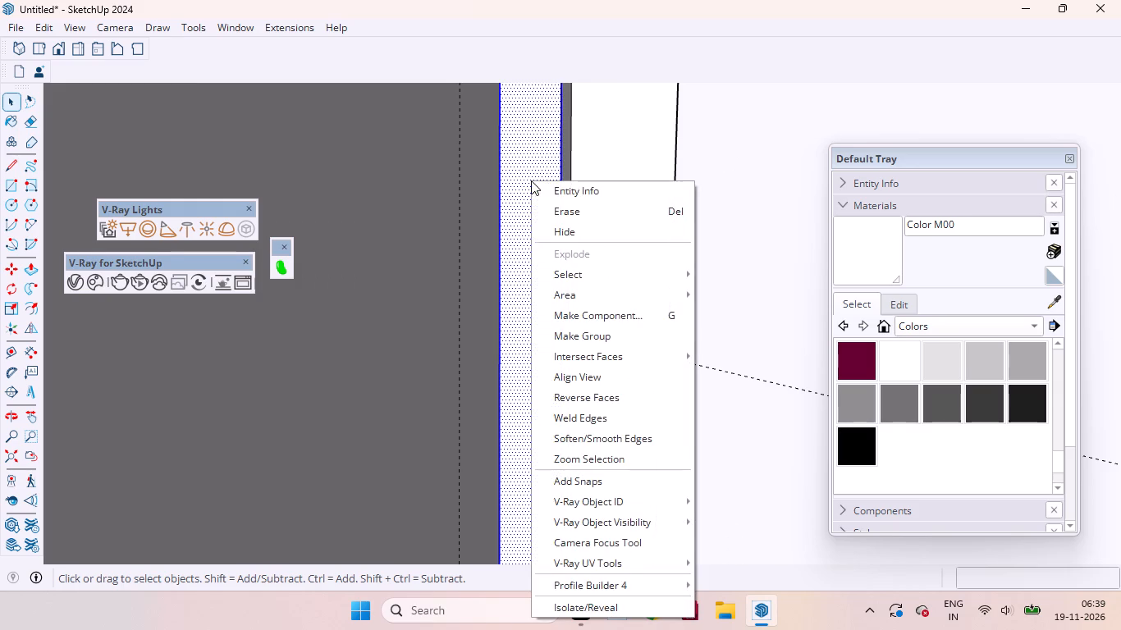
click(576, 330)
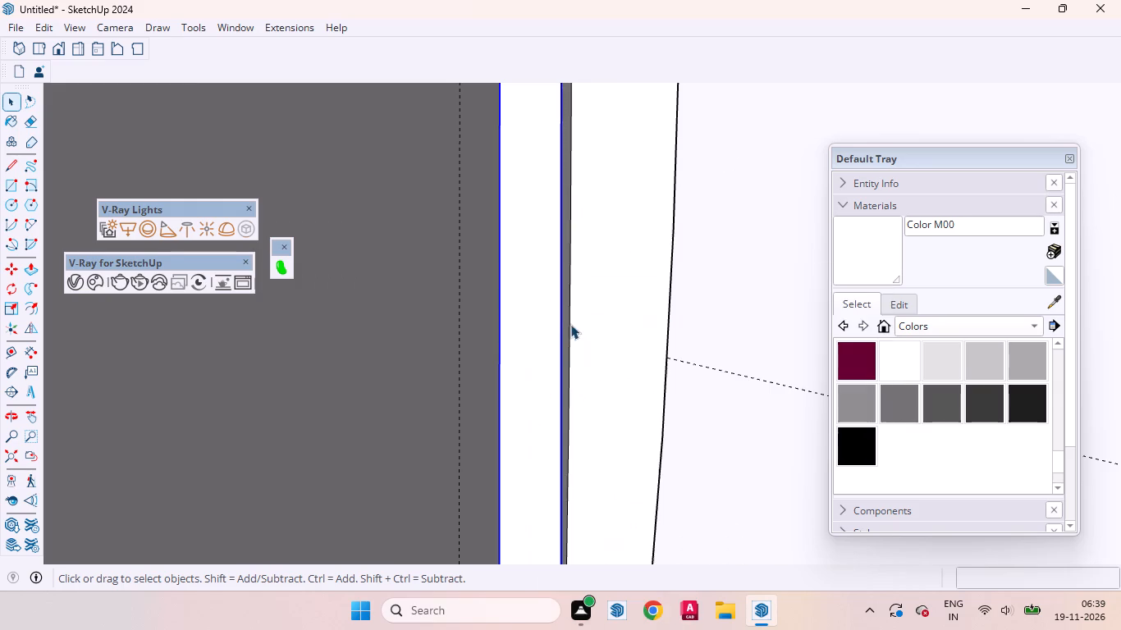
click(245, 226)
Select the whole round-cornered front panel with all its connected faces and edges and make it a group.
scroll(672, 250, up, 1)
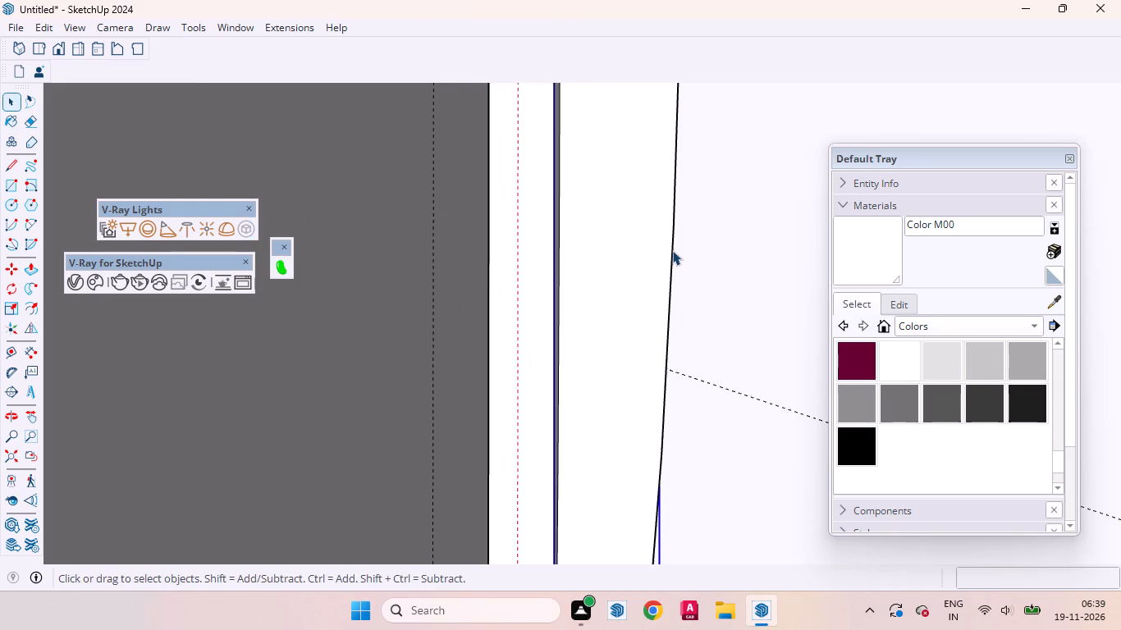
middle_drag(672, 251, 391, 313)
scroll(519, 308, down, 20)
scroll(519, 308, down, 2)
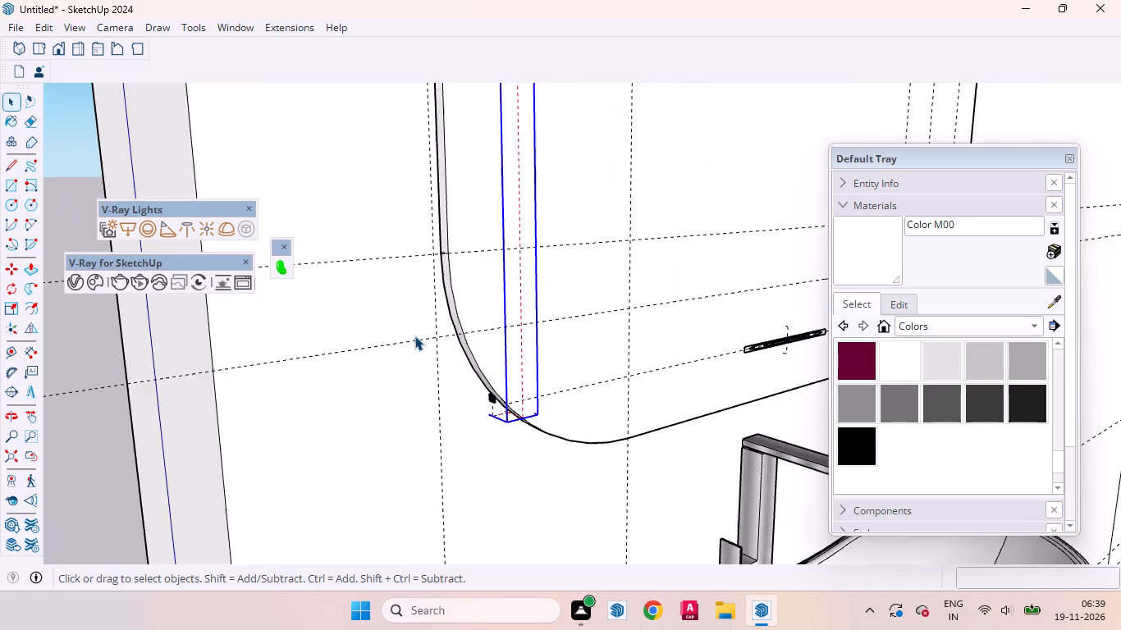
scroll(414, 336, down, 17)
middle_drag(573, 334, 453, 428)
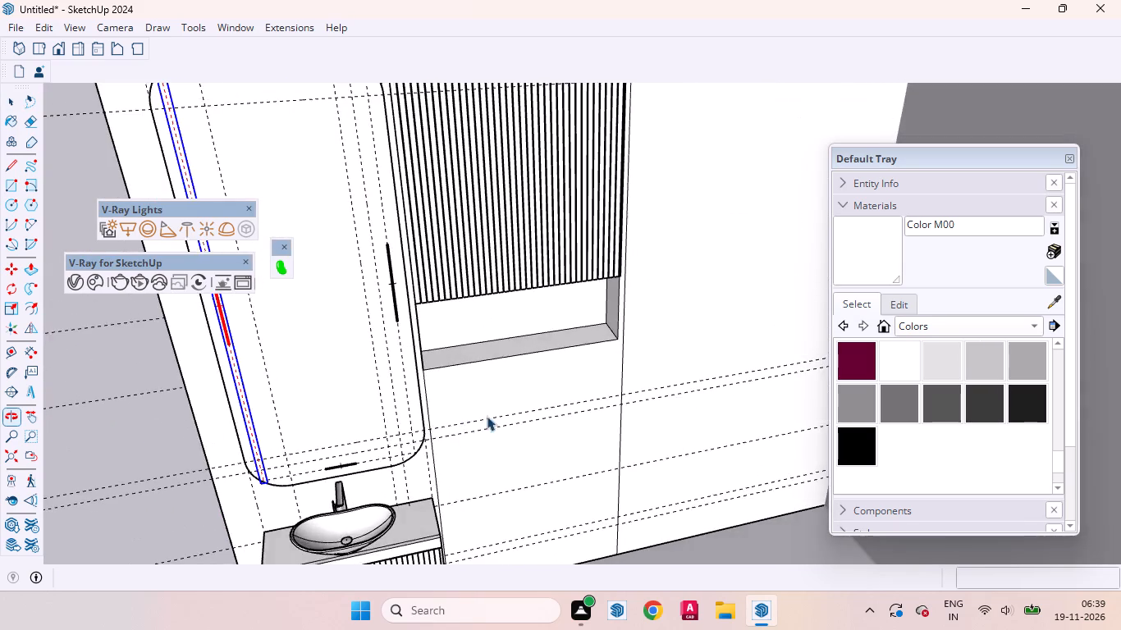
scroll(558, 414, down, 2)
scroll(561, 416, up, 1)
scroll(570, 418, down, 5)
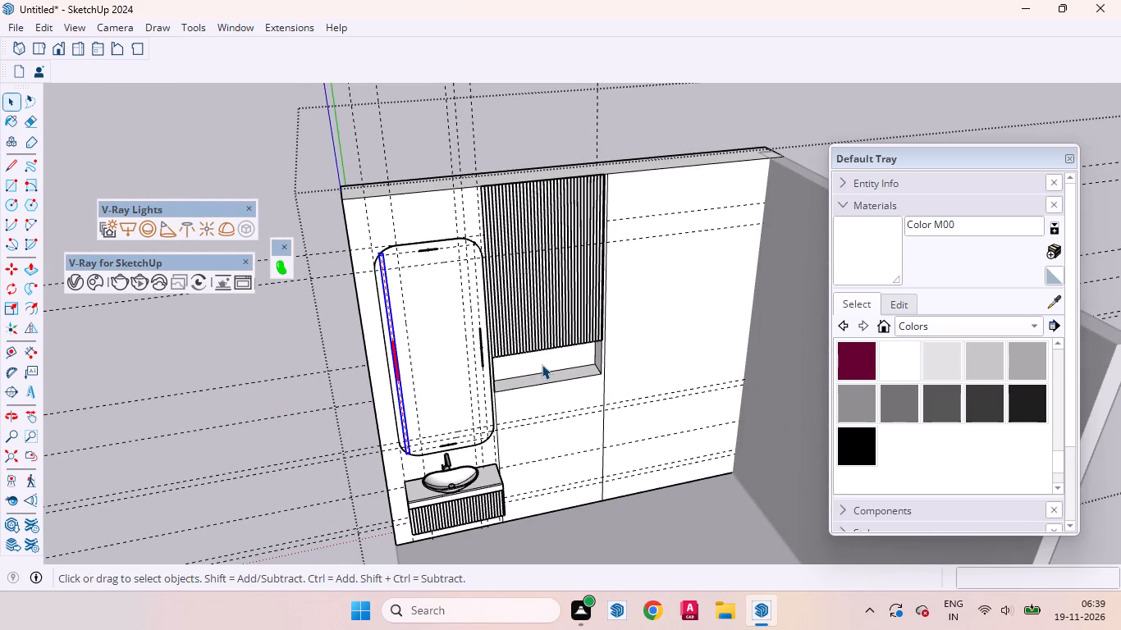
click(436, 350)
scroll(423, 235, up, 3)
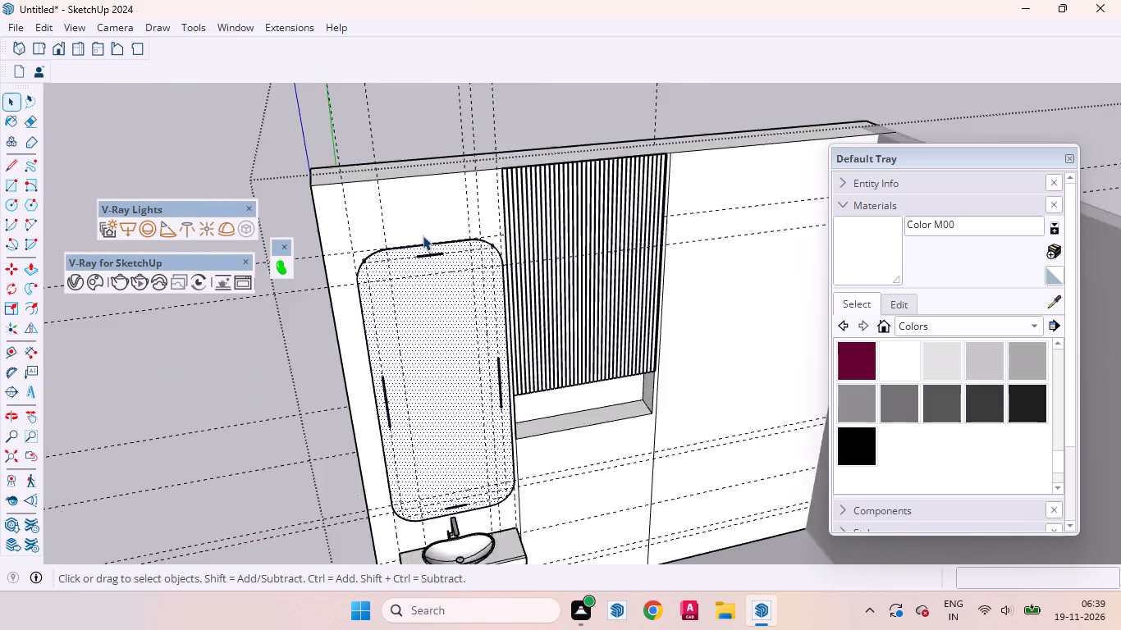
scroll(423, 235, up, 9)
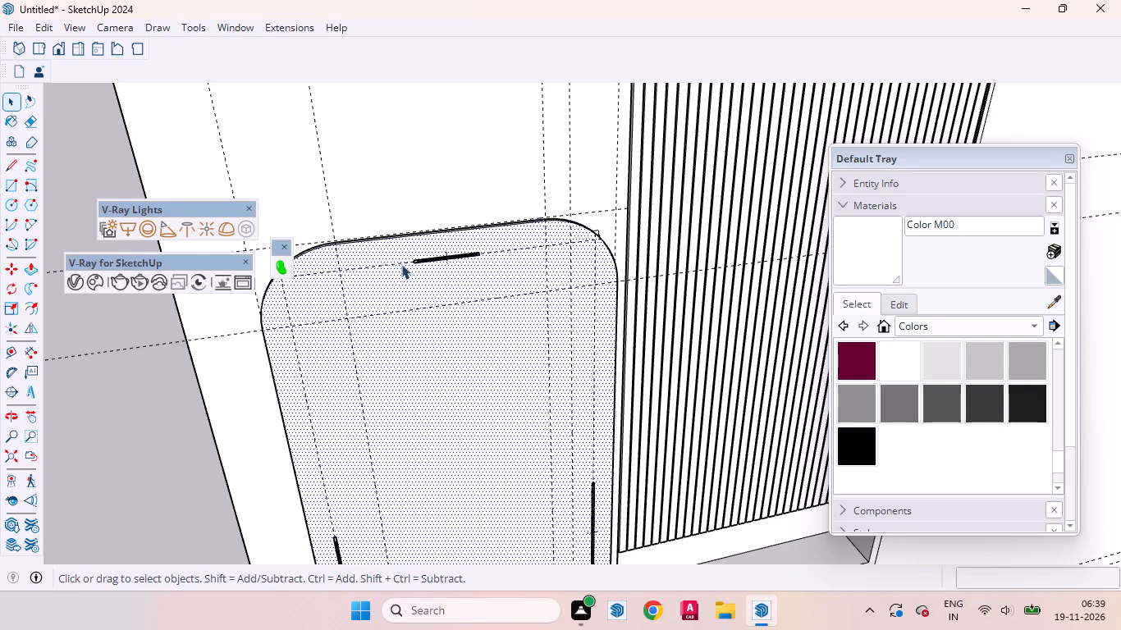
scroll(323, 278, up, 7)
middle_drag(343, 316, 712, 372)
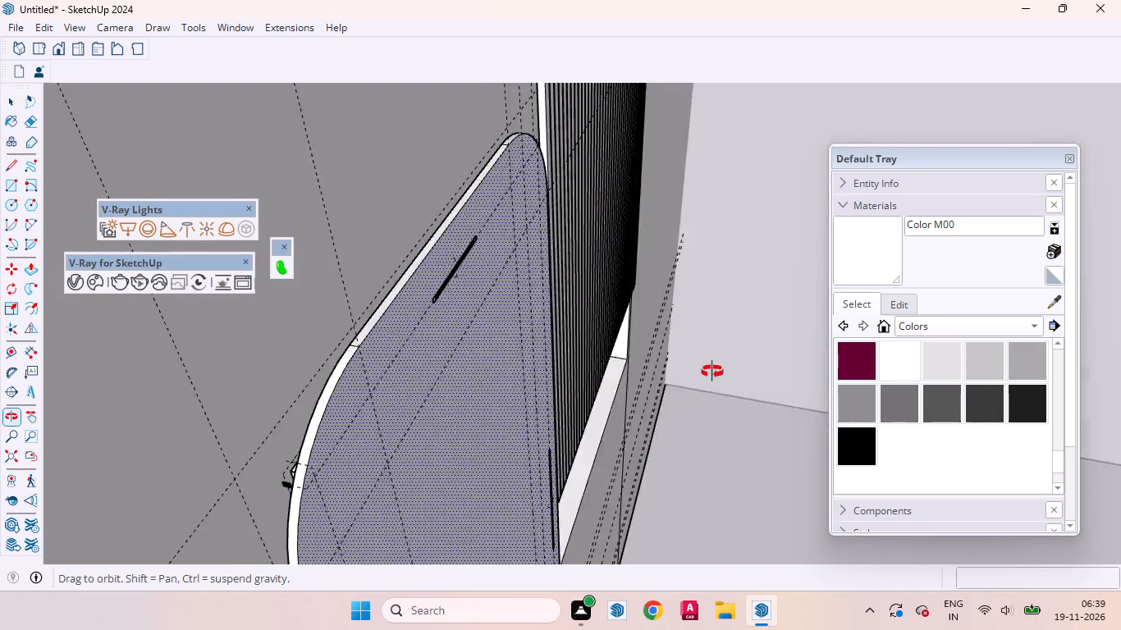
middle_drag(712, 372, 461, 431)
triple_click(449, 391)
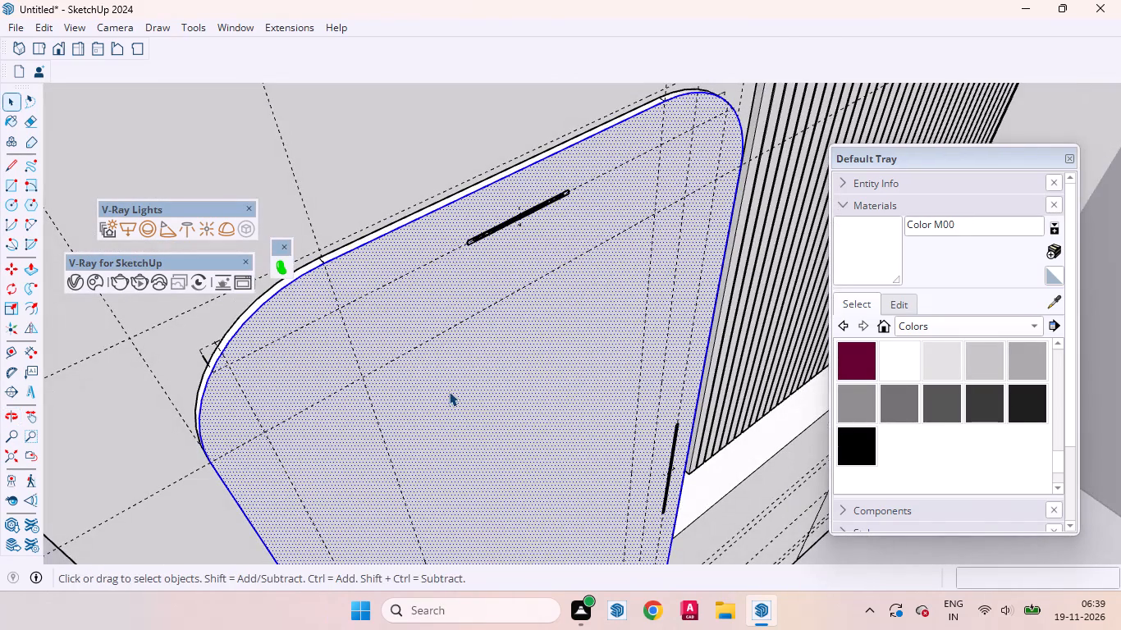
scroll(707, 261, down, 11)
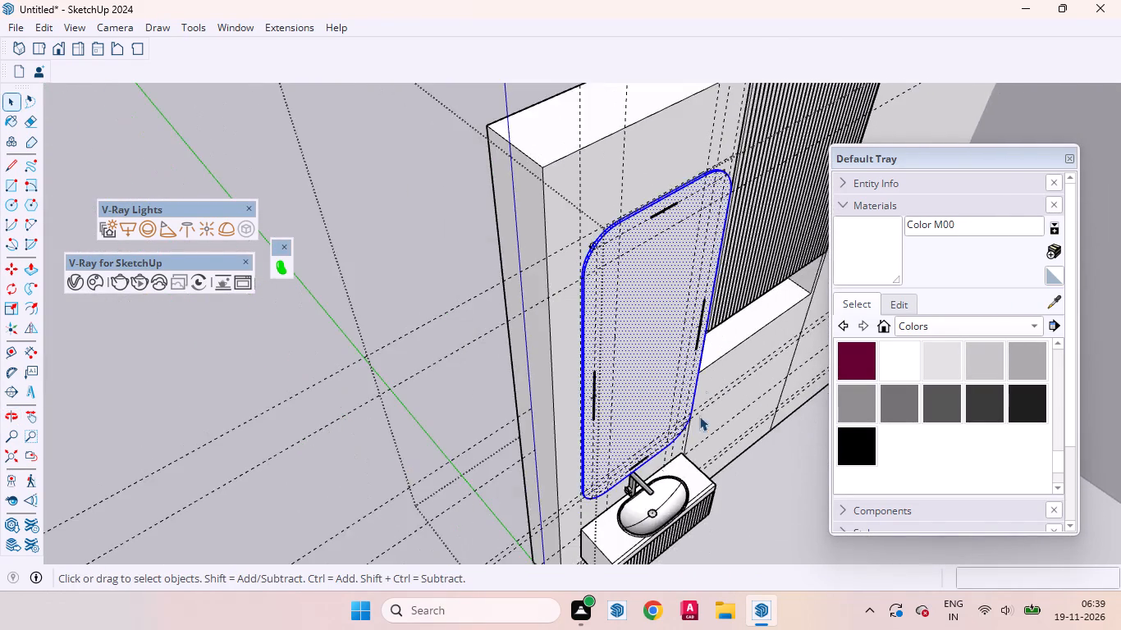
scroll(672, 473, up, 3)
scroll(536, 262, up, 4)
scroll(663, 463, down, 5)
scroll(615, 242, up, 5)
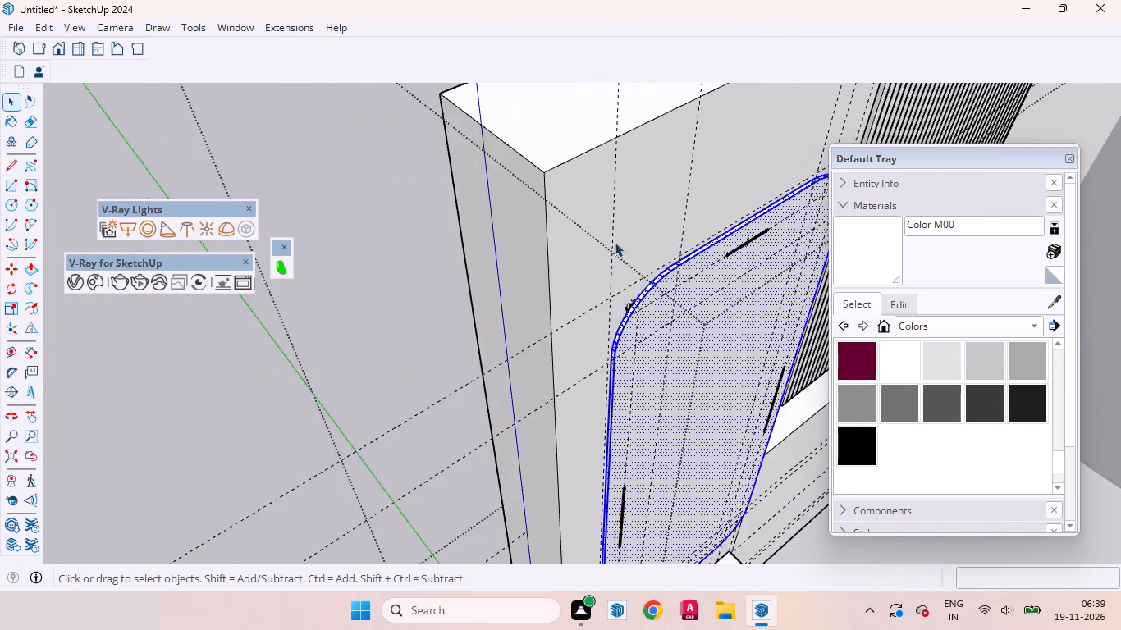
scroll(615, 242, up, 13)
middle_drag(622, 347, 794, 344)
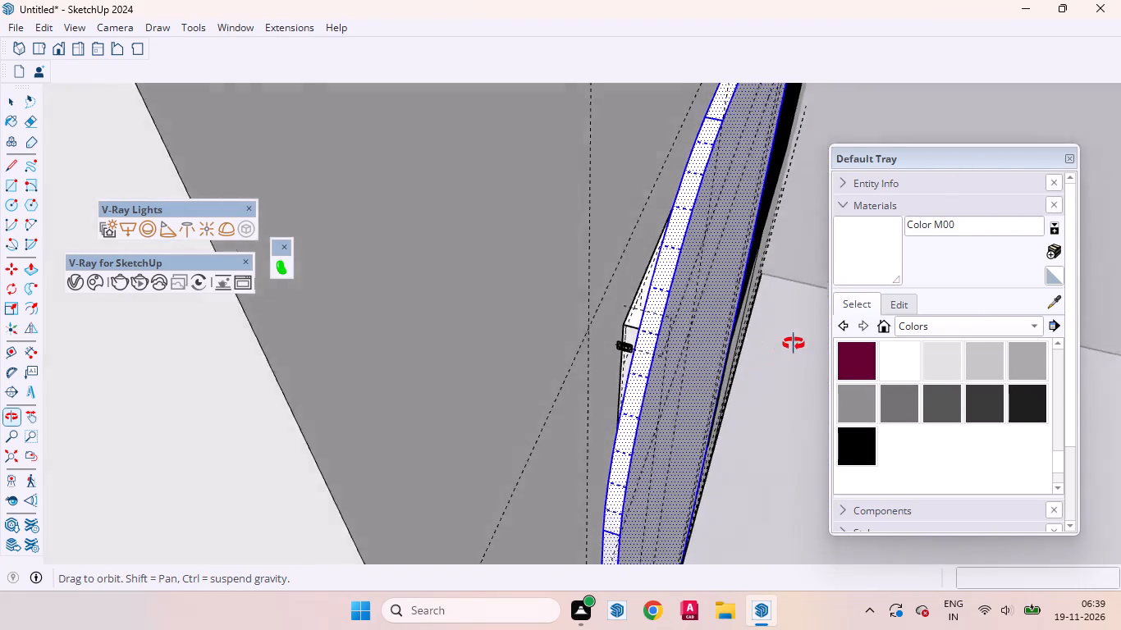
middle_drag(794, 344, 617, 295)
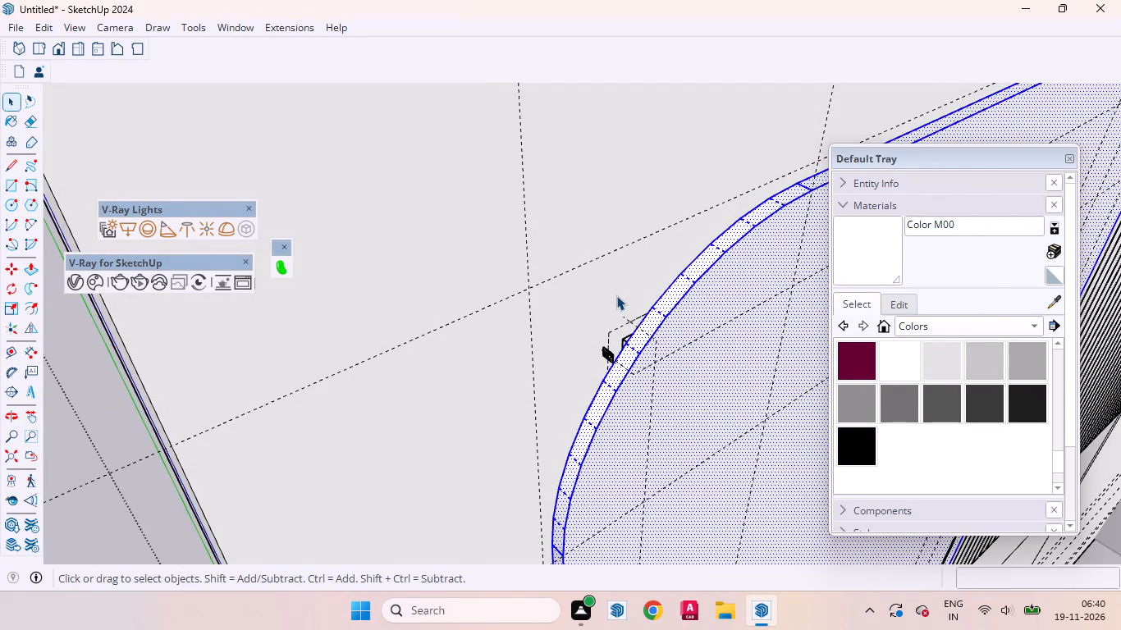
scroll(612, 290, down, 5)
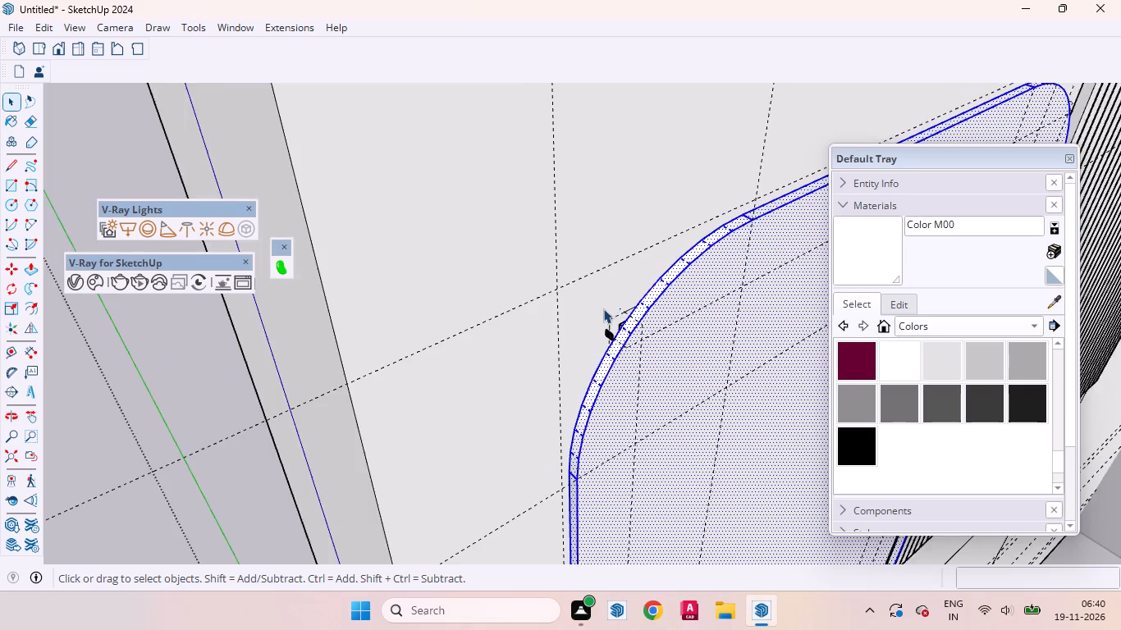
scroll(603, 308, down, 9)
scroll(648, 259, up, 20)
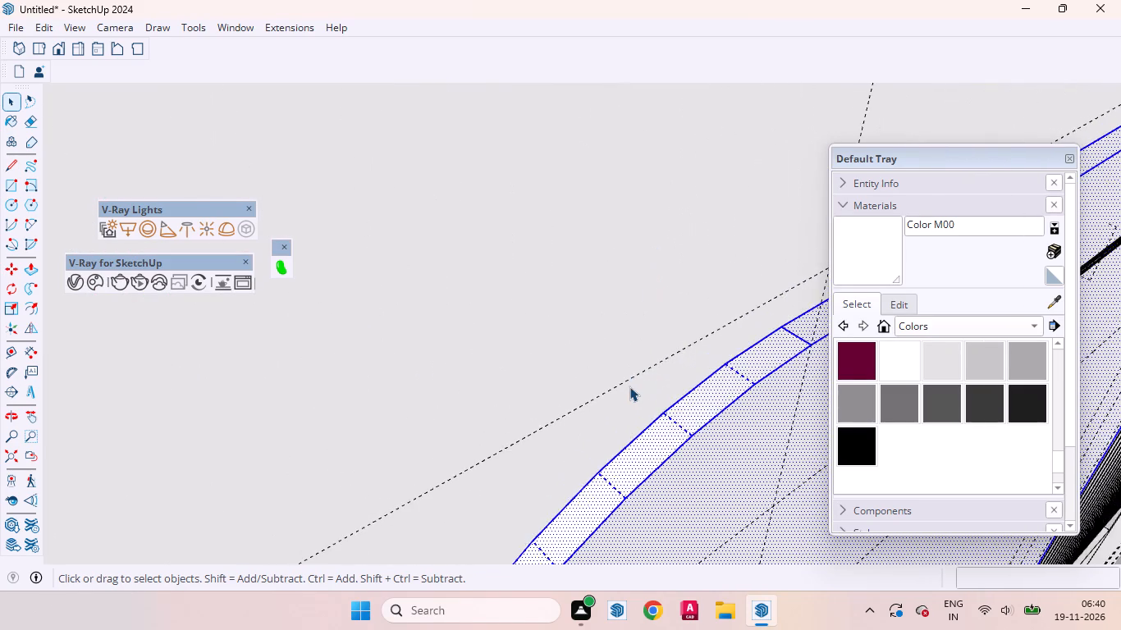
scroll(629, 386, up, 4)
middle_drag(642, 410, 808, 454)
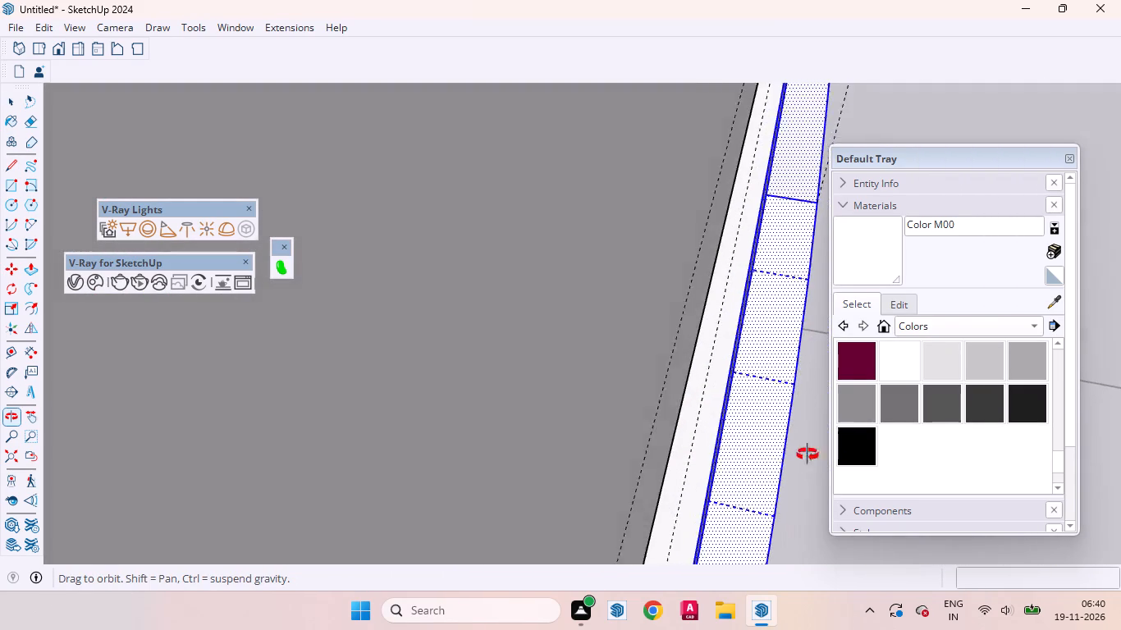
middle_drag(808, 454, 572, 377)
scroll(545, 305, down, 6)
scroll(528, 293, up, 1)
scroll(528, 293, down, 6)
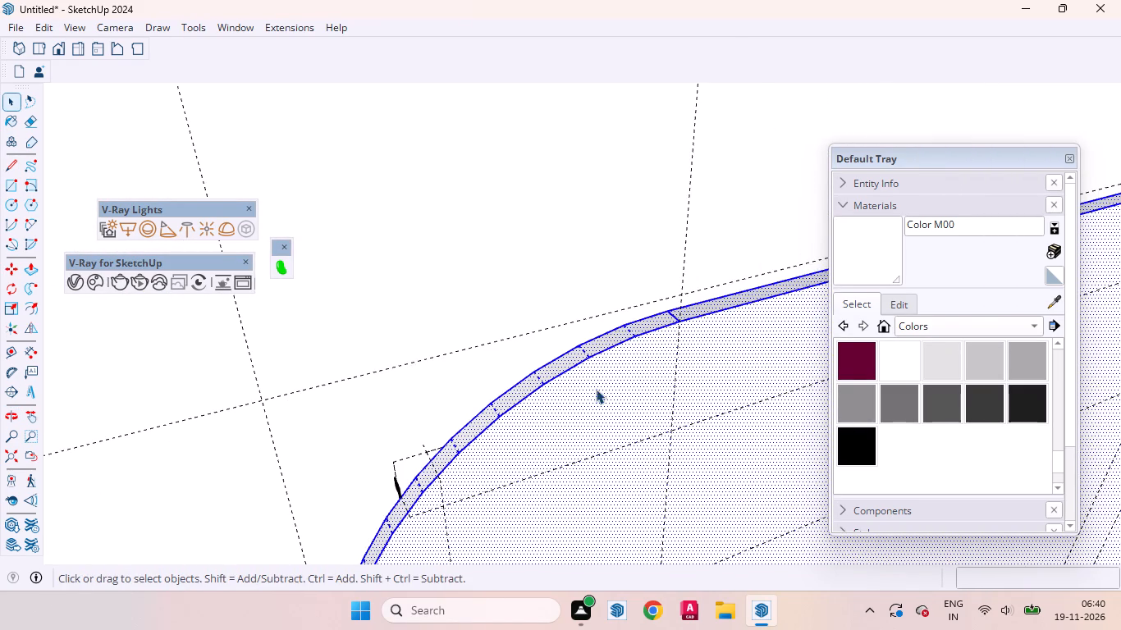
right_click(596, 389)
click(657, 151)
scroll(596, 308, down, 5)
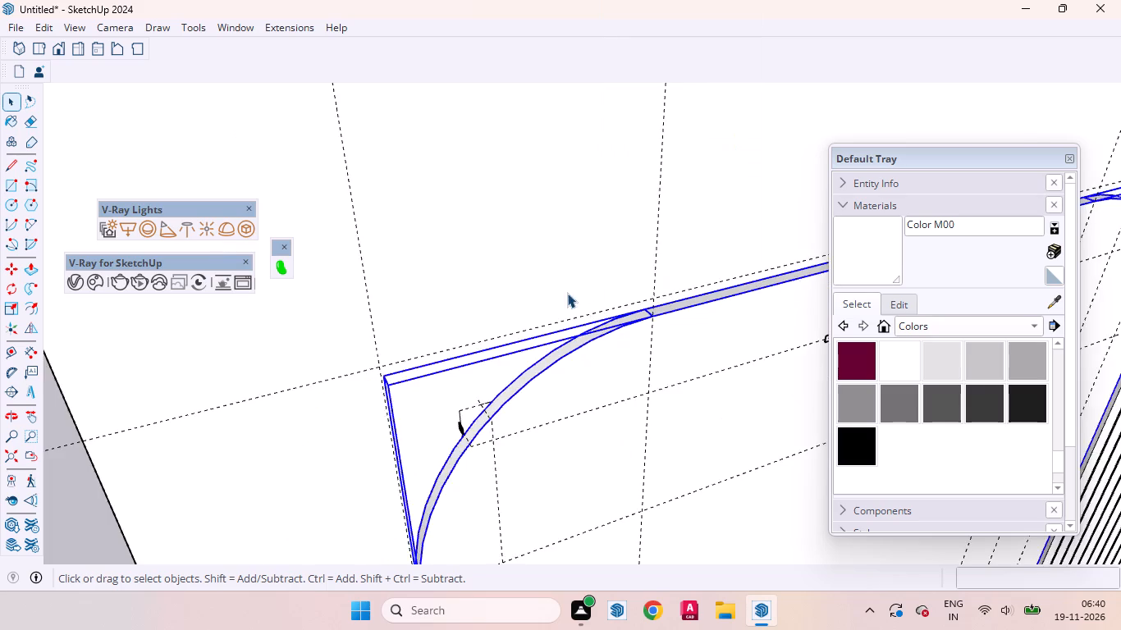
Clear the selection and create a new Generic V-Ray material in the Asset Editor.
scroll(567, 293, down, 19)
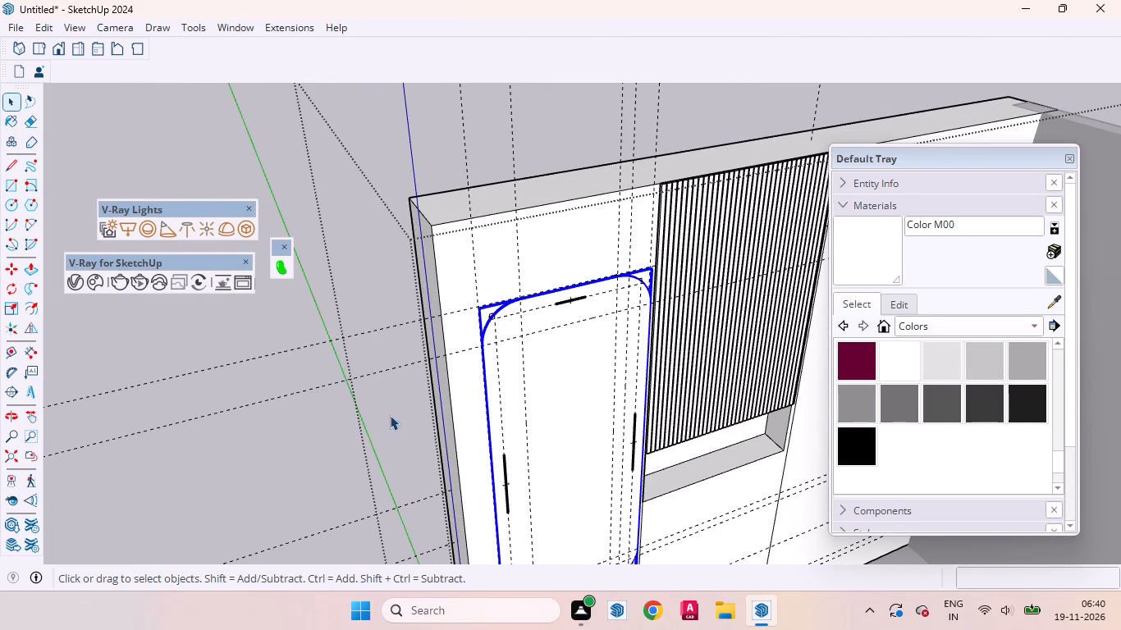
middle_drag(384, 408, 321, 317)
scroll(287, 339, down, 7)
click(206, 353)
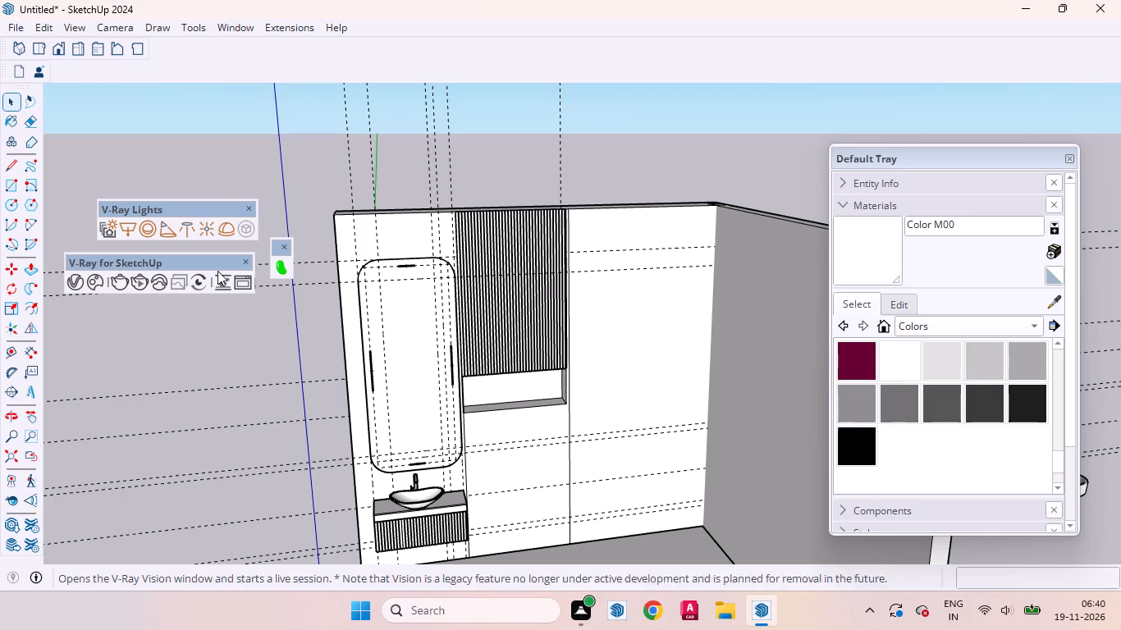
click(72, 285)
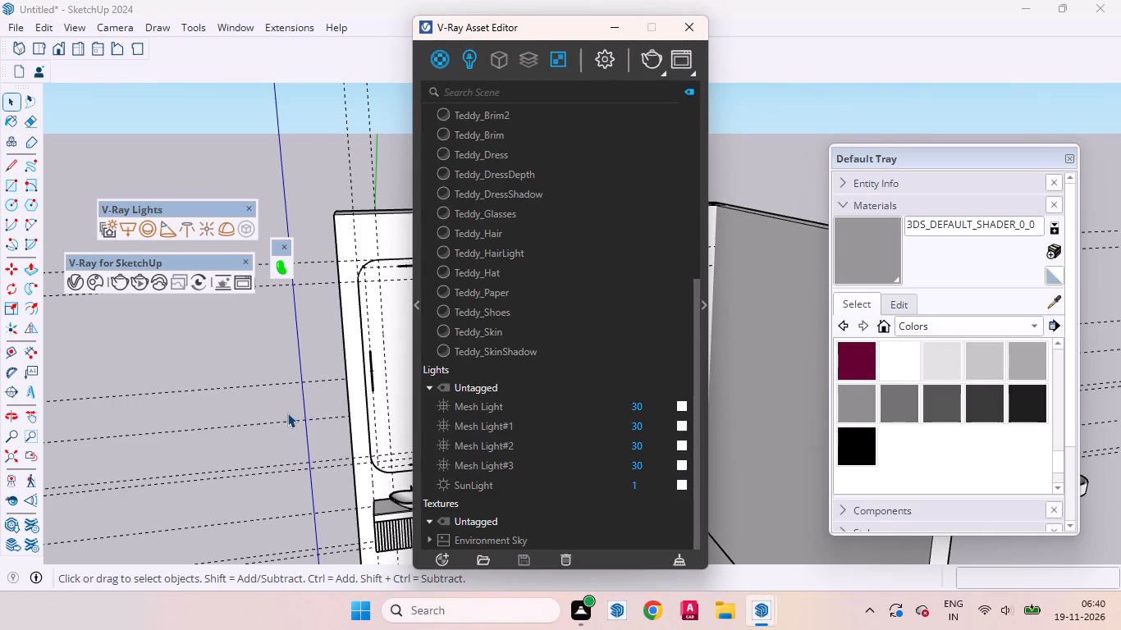
right_click(443, 66)
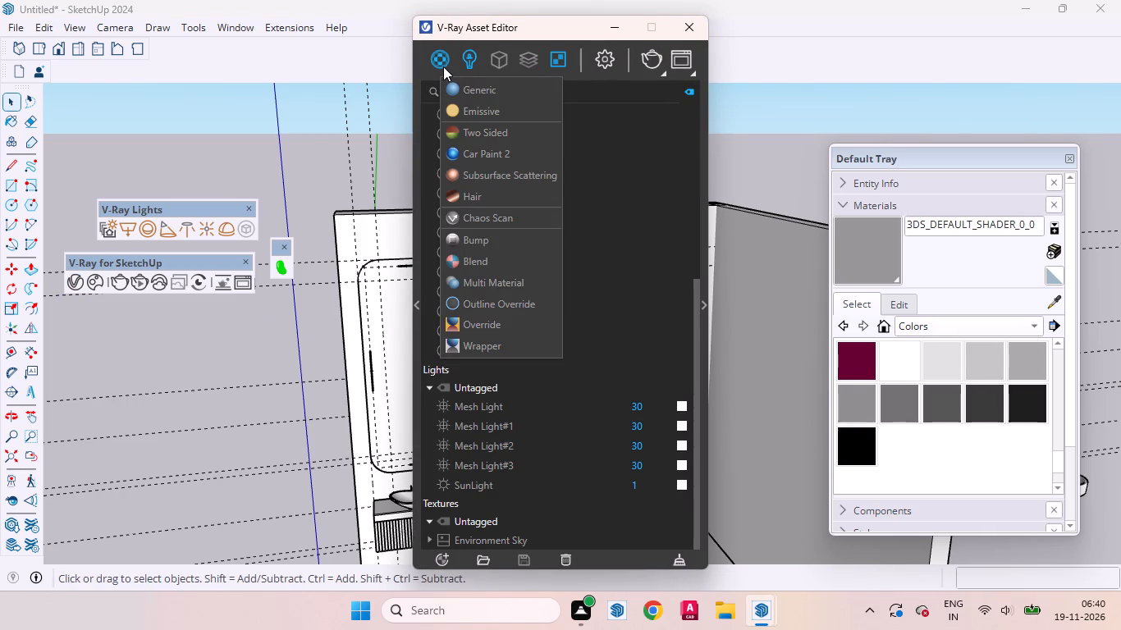
click(483, 88)
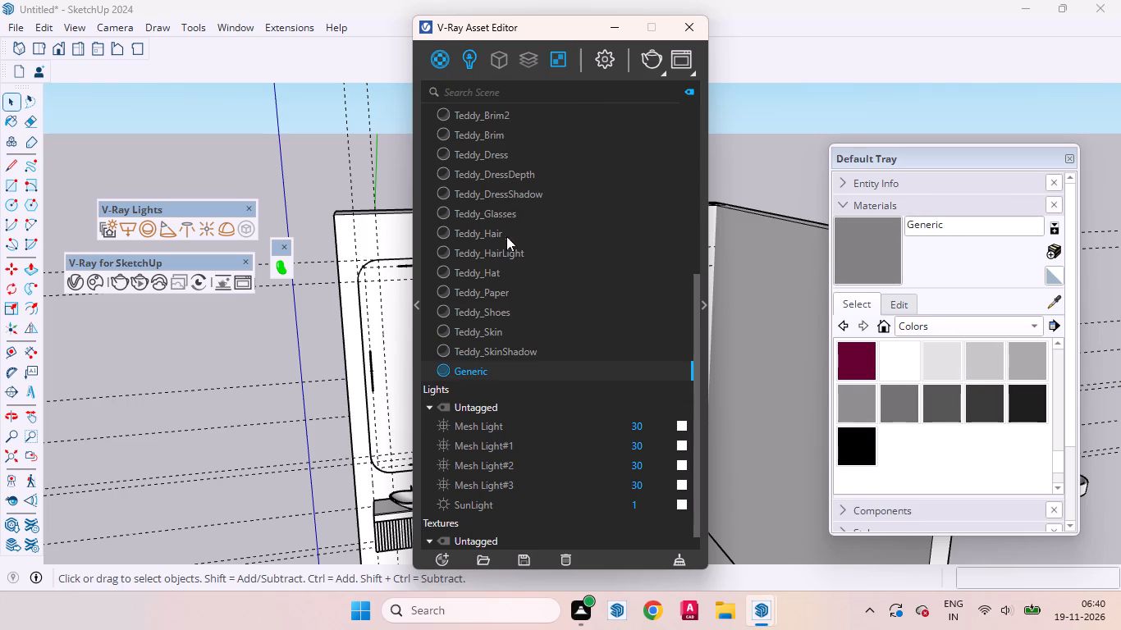
right_click(535, 372)
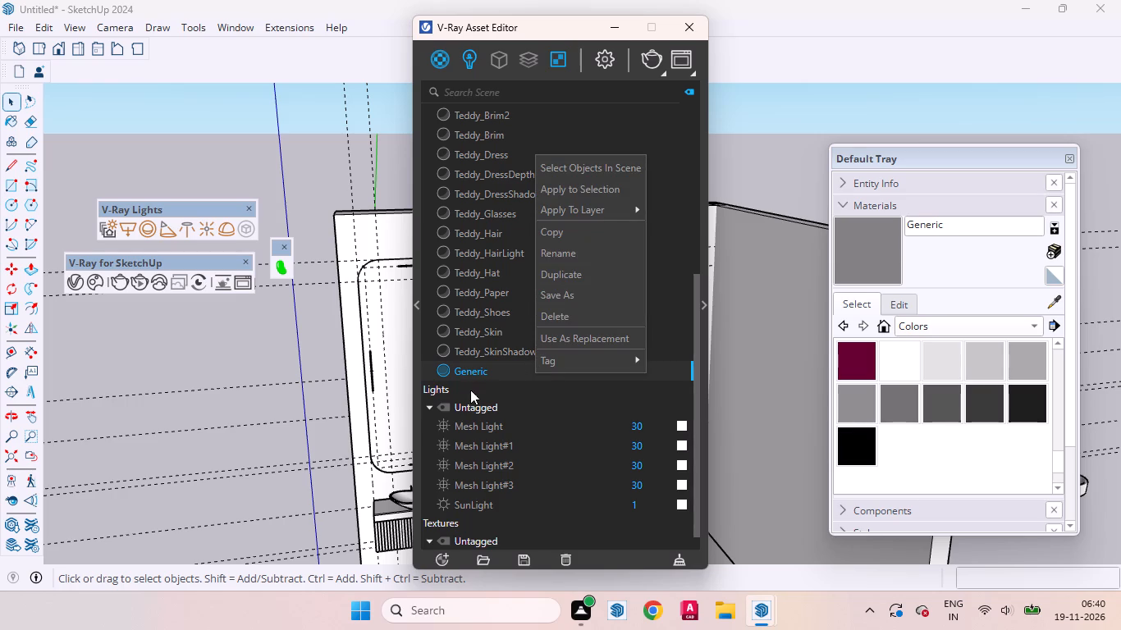
click(705, 316)
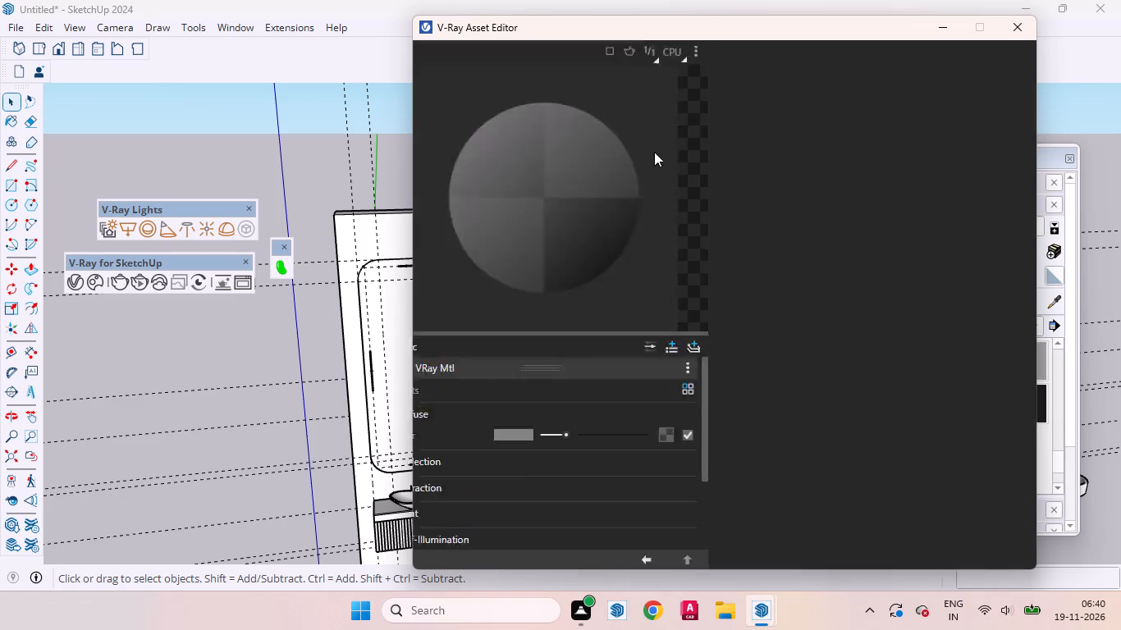
drag(703, 25, 400, 39)
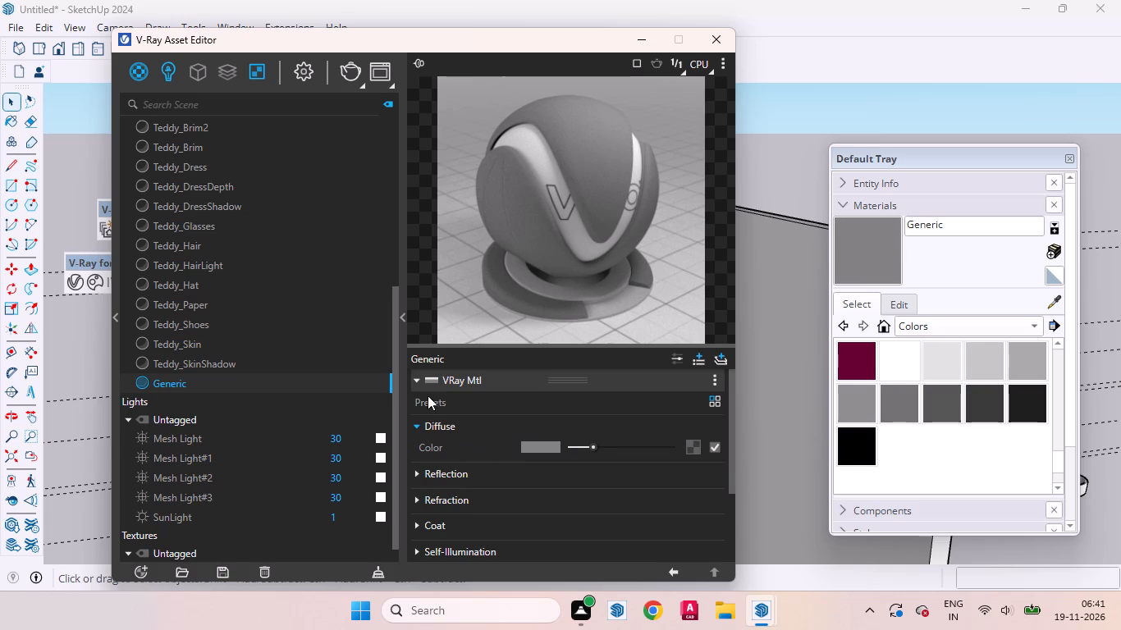
click(402, 316)
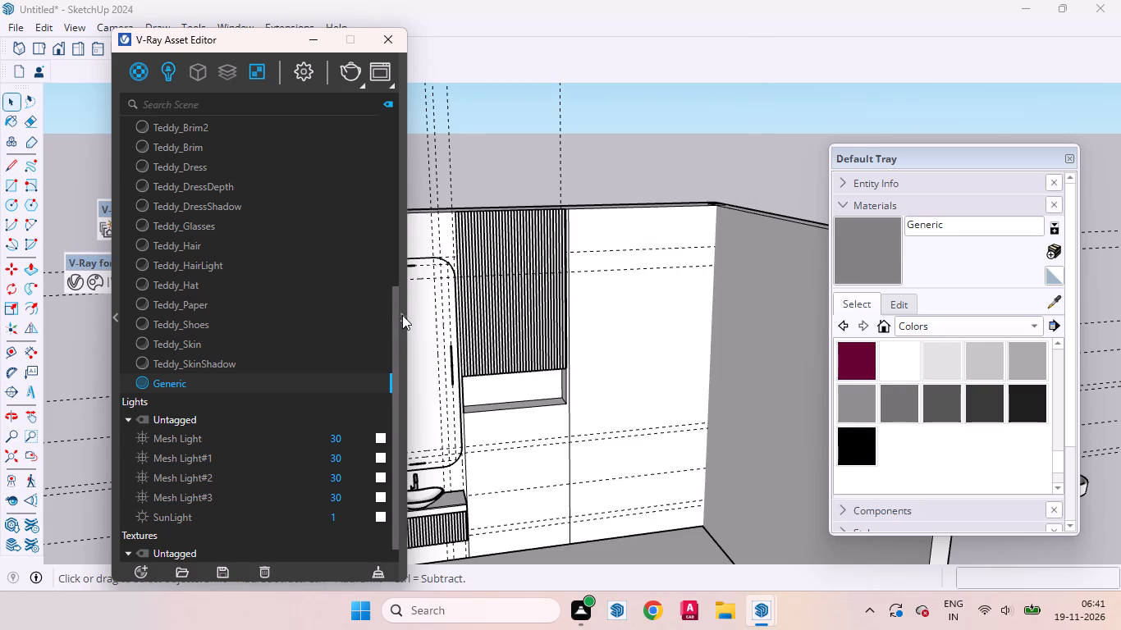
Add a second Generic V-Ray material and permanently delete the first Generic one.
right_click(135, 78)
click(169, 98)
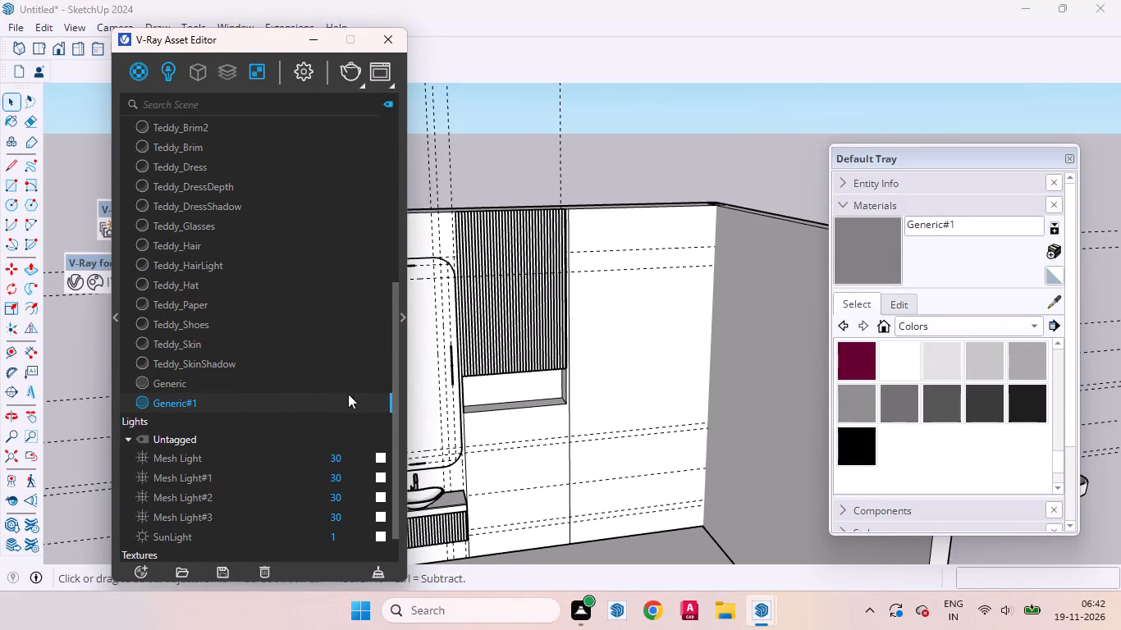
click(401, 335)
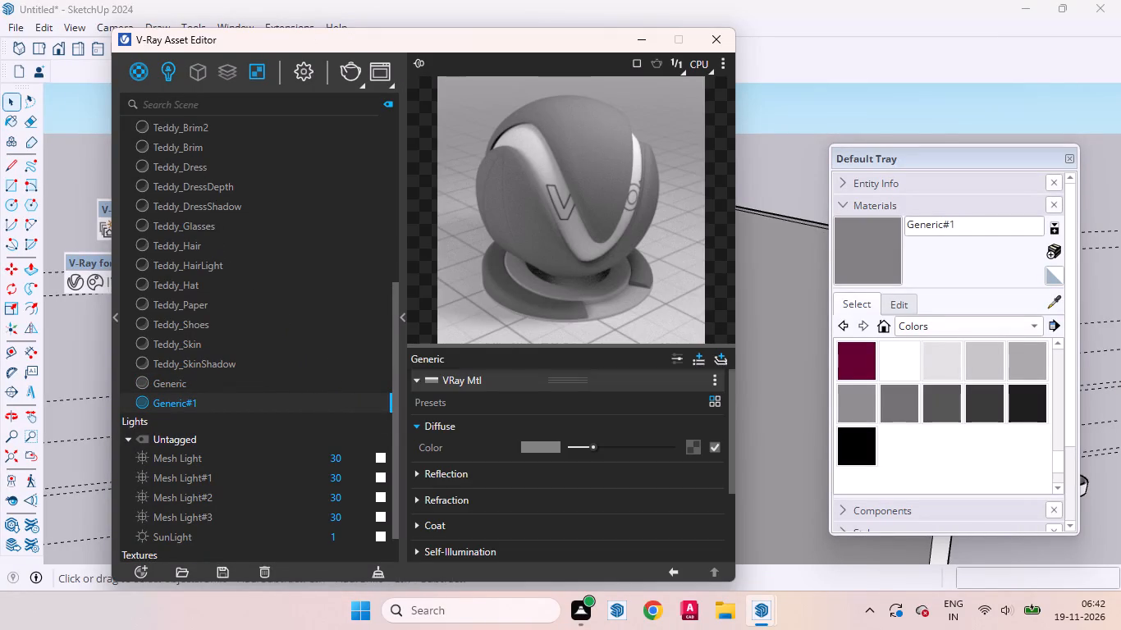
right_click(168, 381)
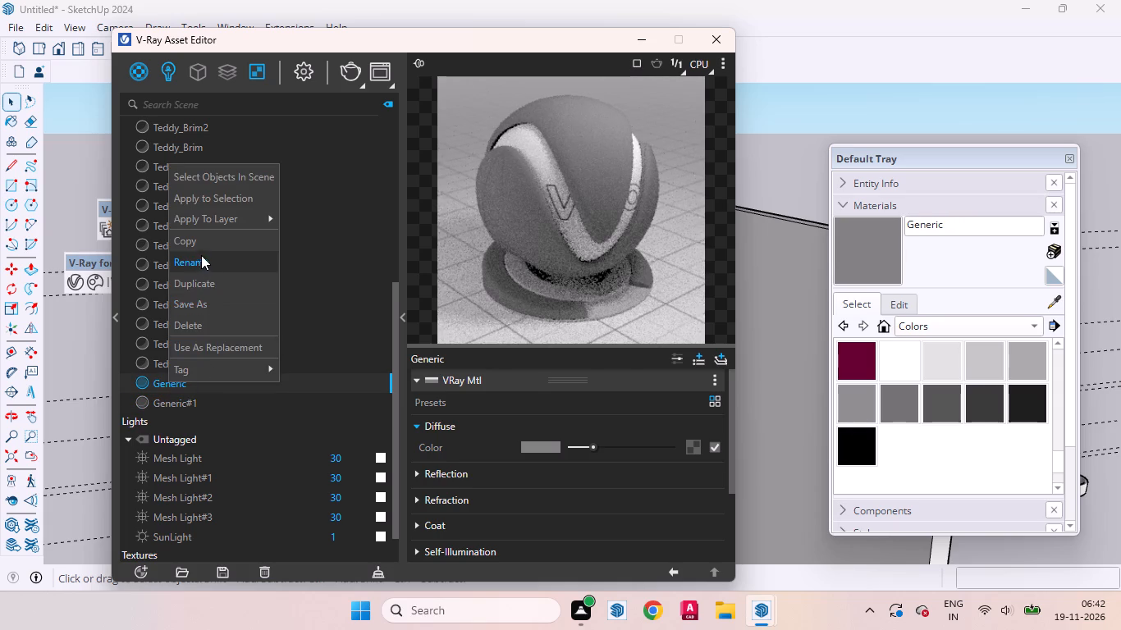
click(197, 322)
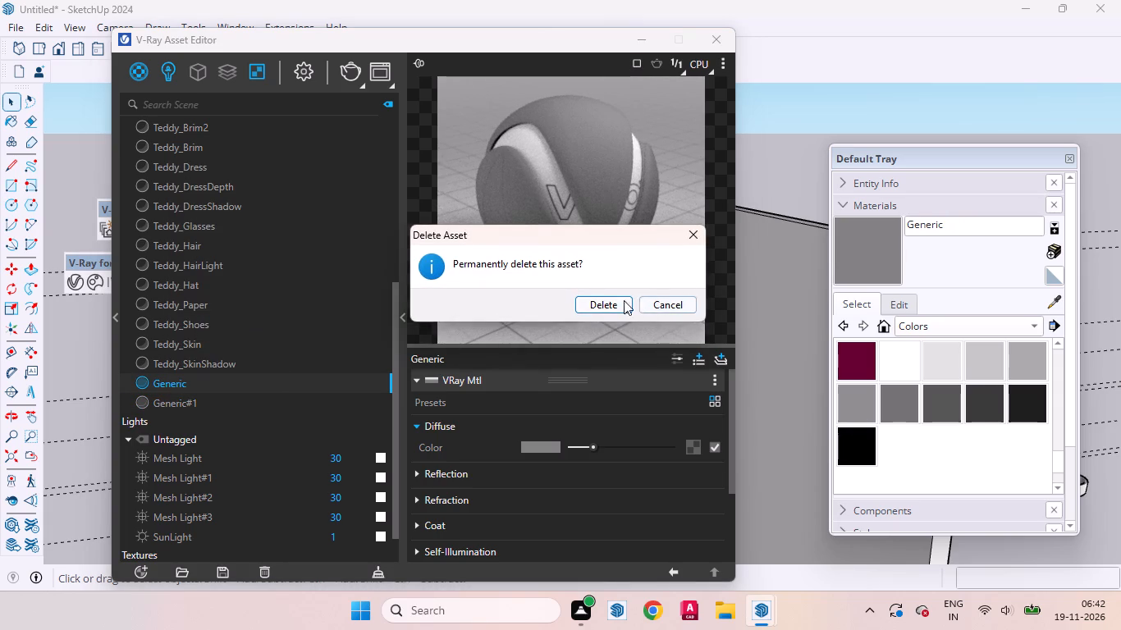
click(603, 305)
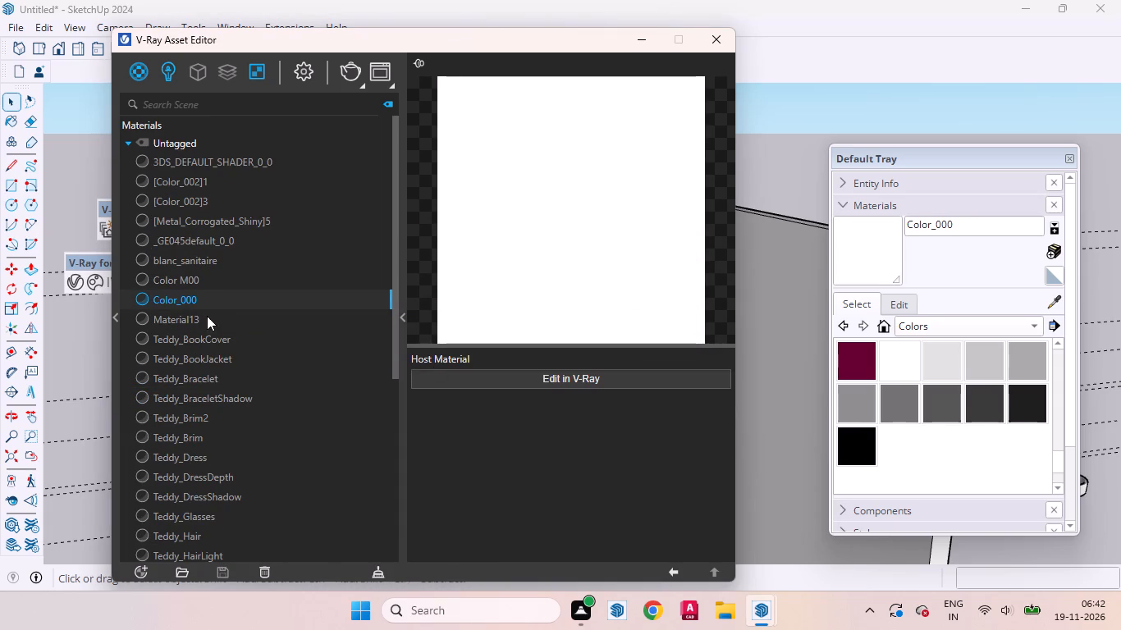
Rename the remaining Generic material as mirror.
scroll(197, 322, down, 5)
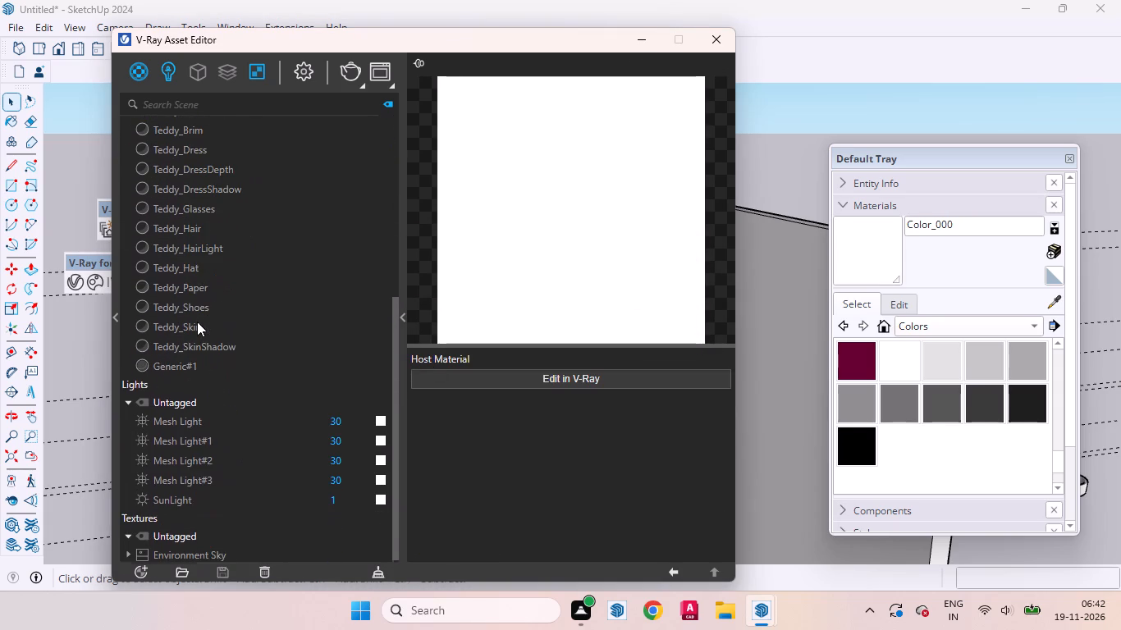
right_click(213, 362)
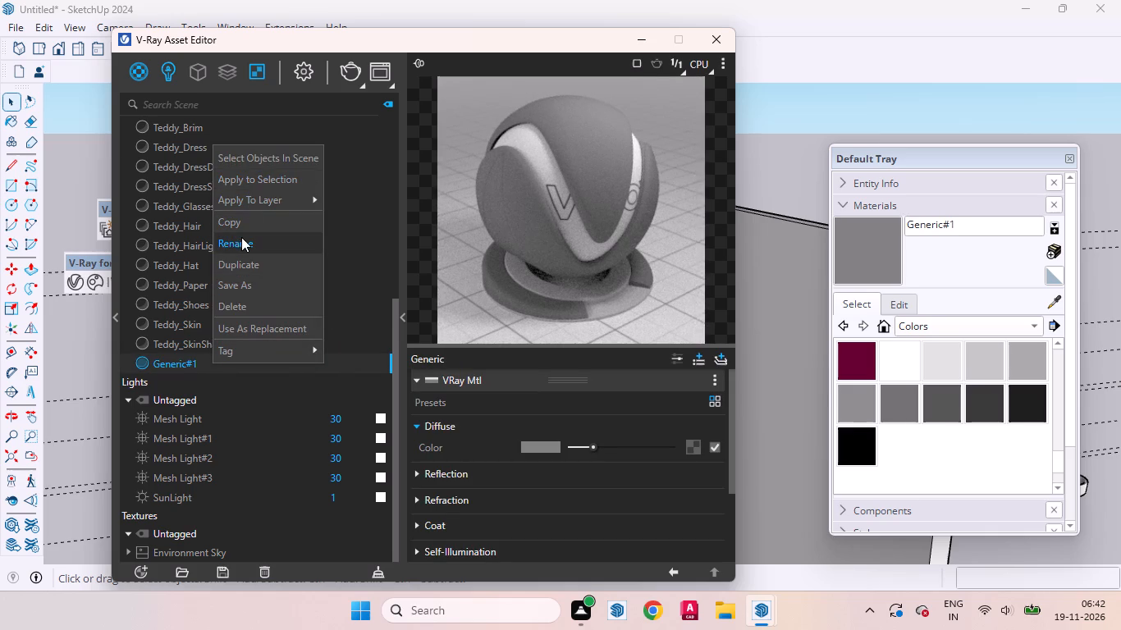
click(241, 244)
key(BackSpace)
key(BackSpace)
key(BackSpace)
key(BackSpace)
key(BackSpace)
key(BackSpace)
key(BackSpace)
key(BackSpace)
key(BackSpace)
key(BackSpace)
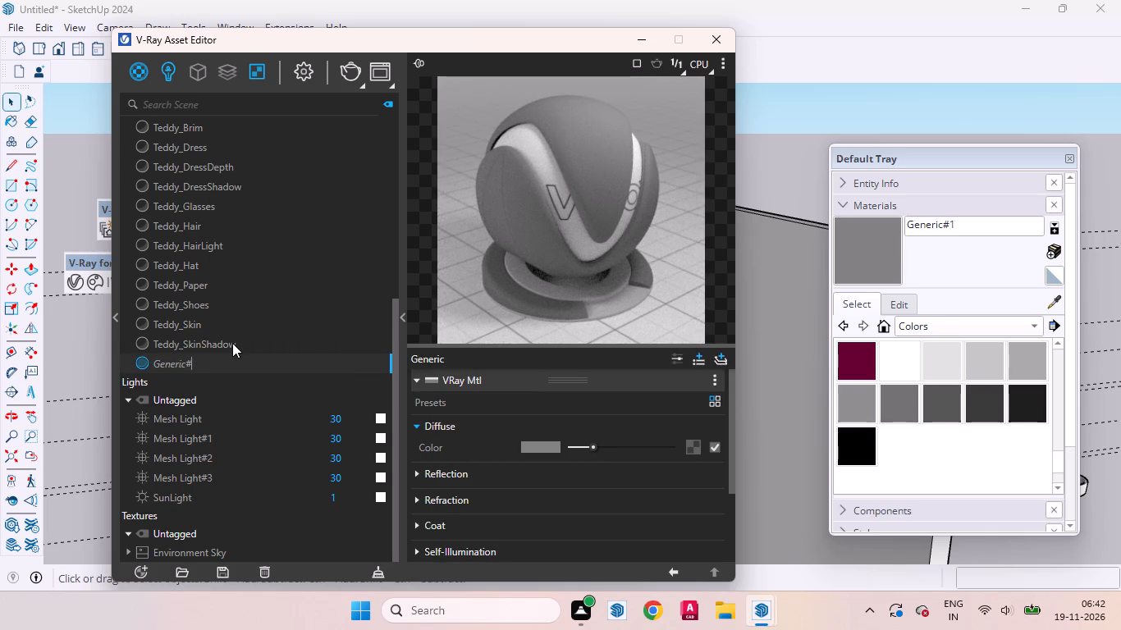
text(mi)
key(r)
text(ror)
key(Return)
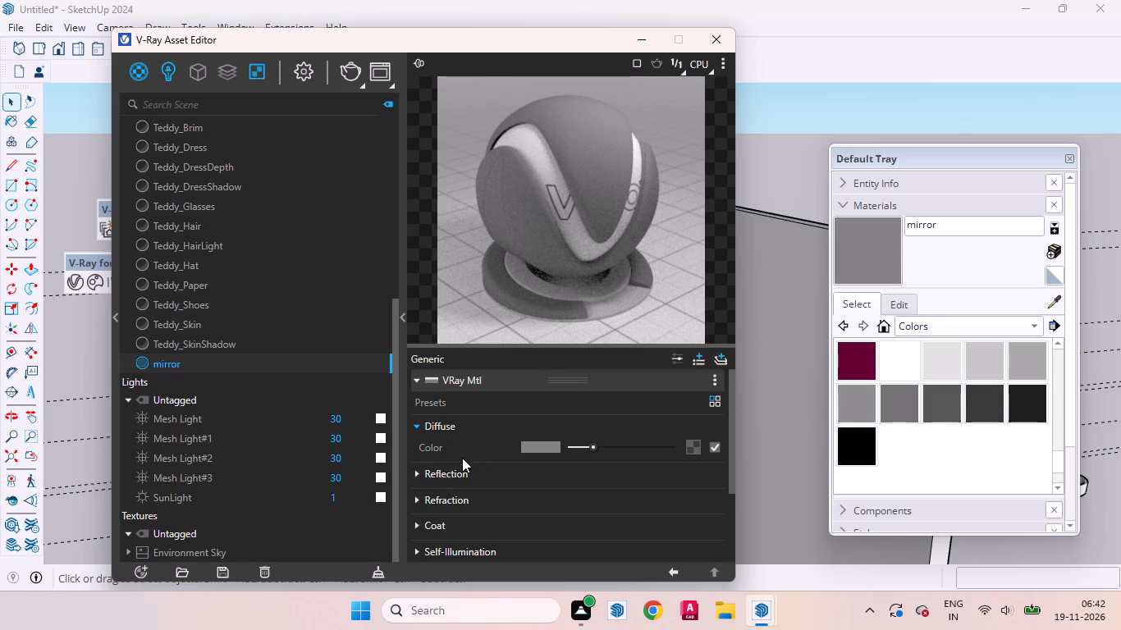
Make the mirror material fully reflective: pure white diffuse colour, pure white reflection colour, and Fresnel turned off.
scroll(457, 448, down, 1)
scroll(459, 446, up, 1)
drag(595, 443, 596, 443)
drag(596, 443, 698, 441)
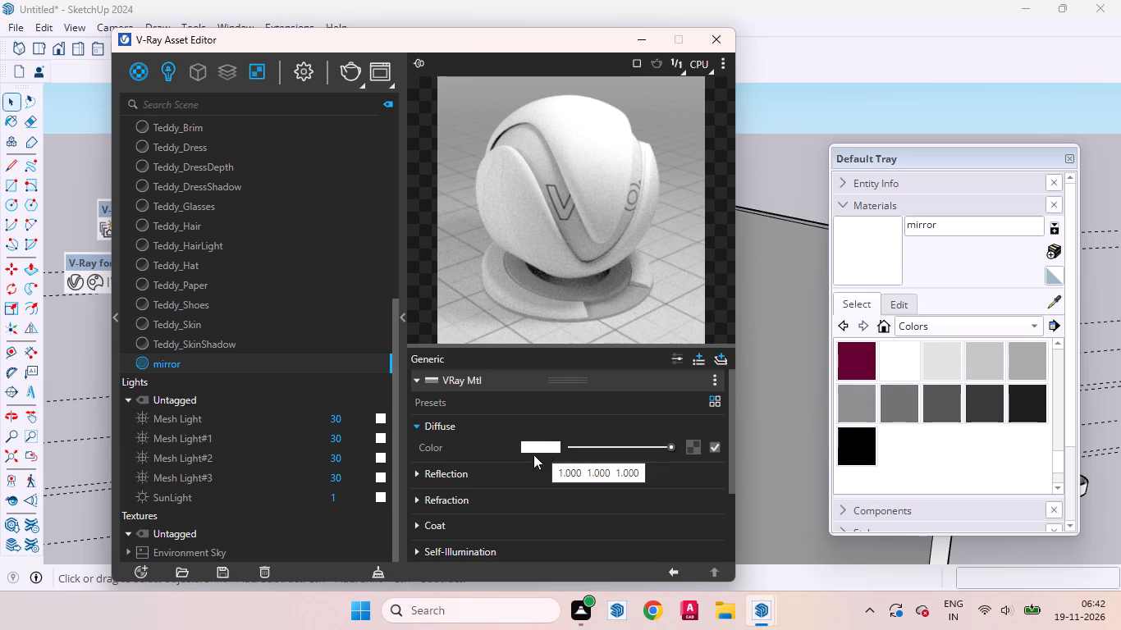
click(467, 470)
drag(571, 495, 727, 496)
scroll(524, 409, down, 1)
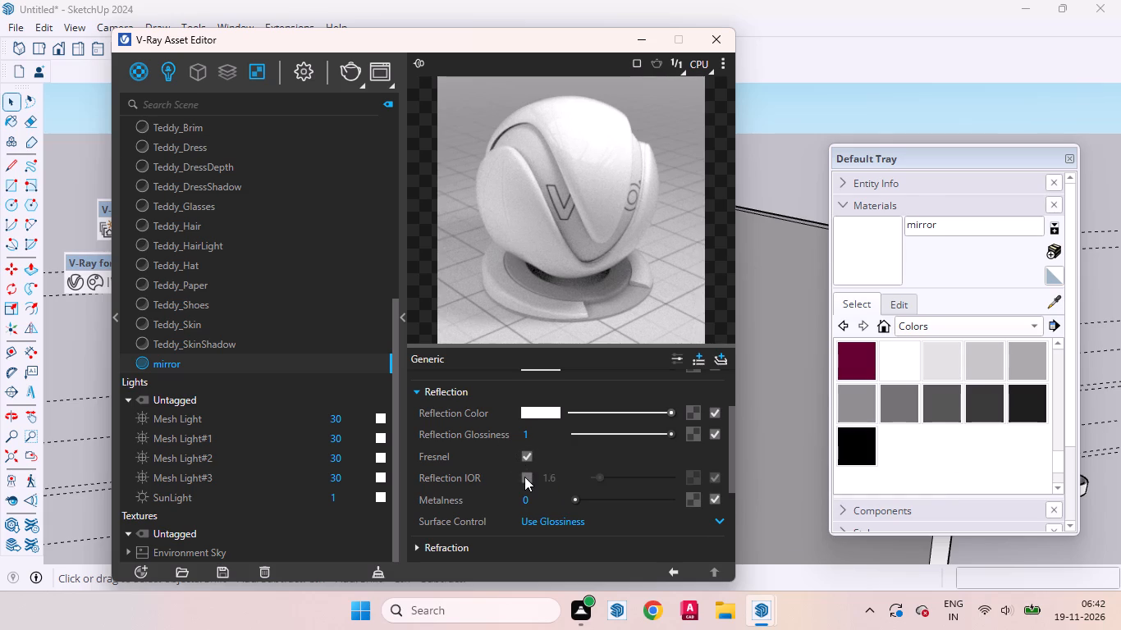
click(527, 455)
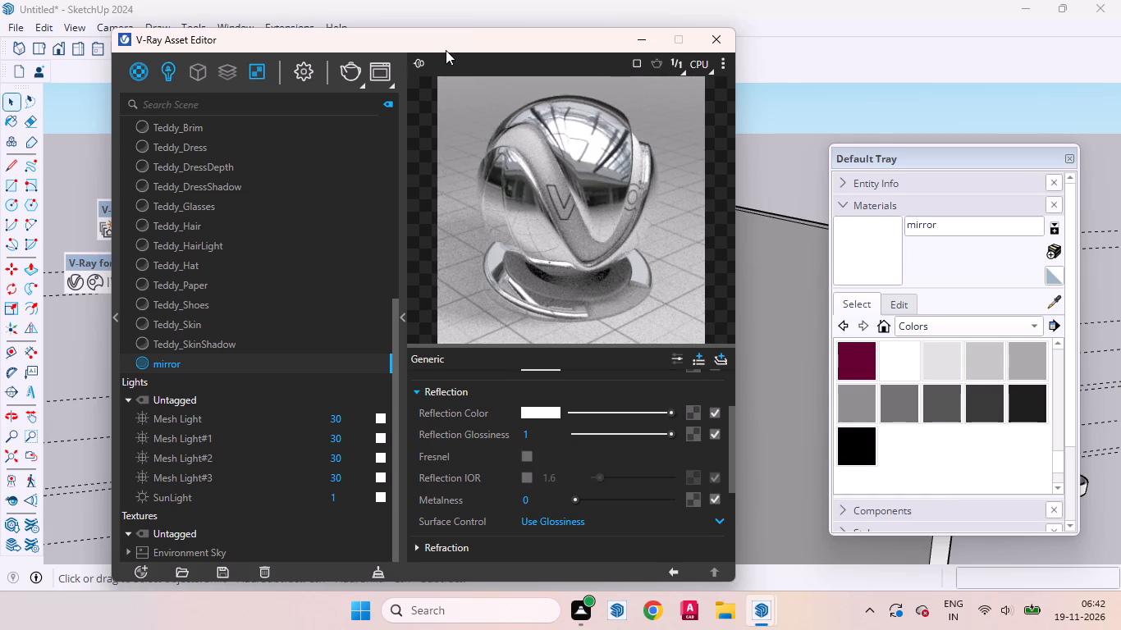
Select the round-cornered front panel group above the basin and apply the mirror material to it.
drag(446, 50, 826, 319)
scroll(418, 351, up, 6)
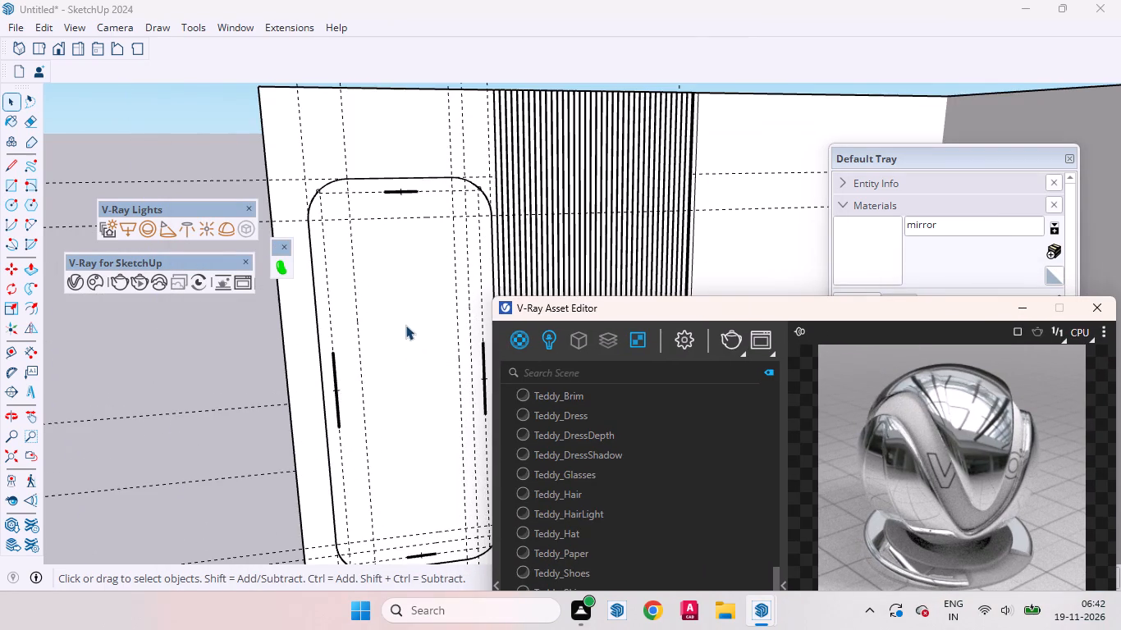
click(405, 323)
scroll(352, 317, down, 4)
double_click(386, 323)
click(389, 347)
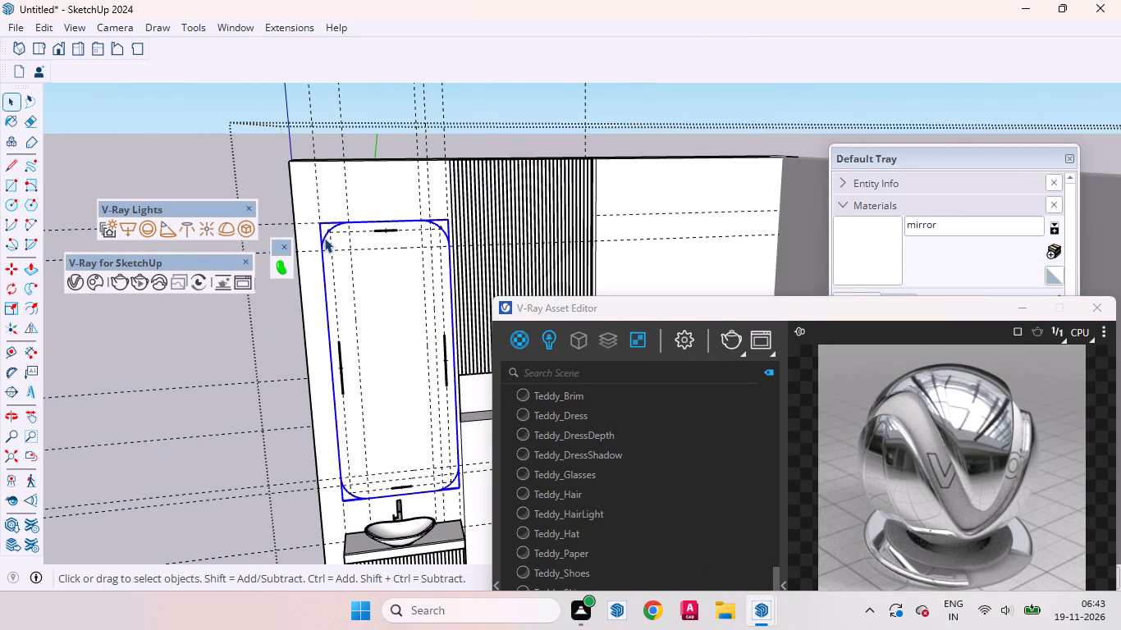
scroll(324, 237, down, 8)
drag(647, 312, 596, 212)
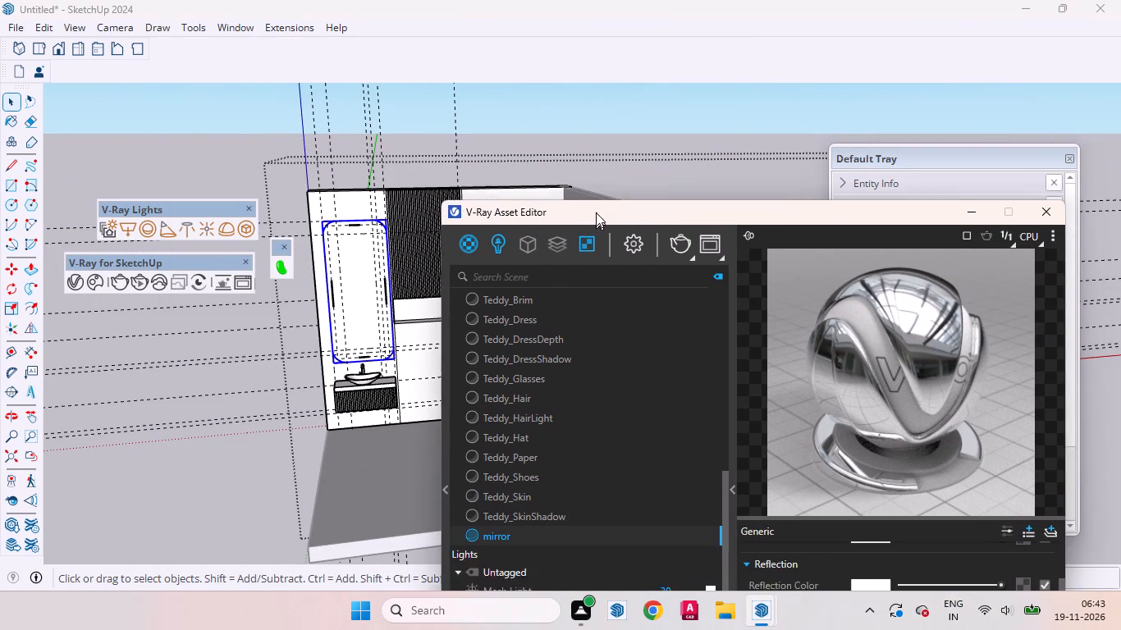
drag(596, 212, 593, 188)
right_click(594, 512)
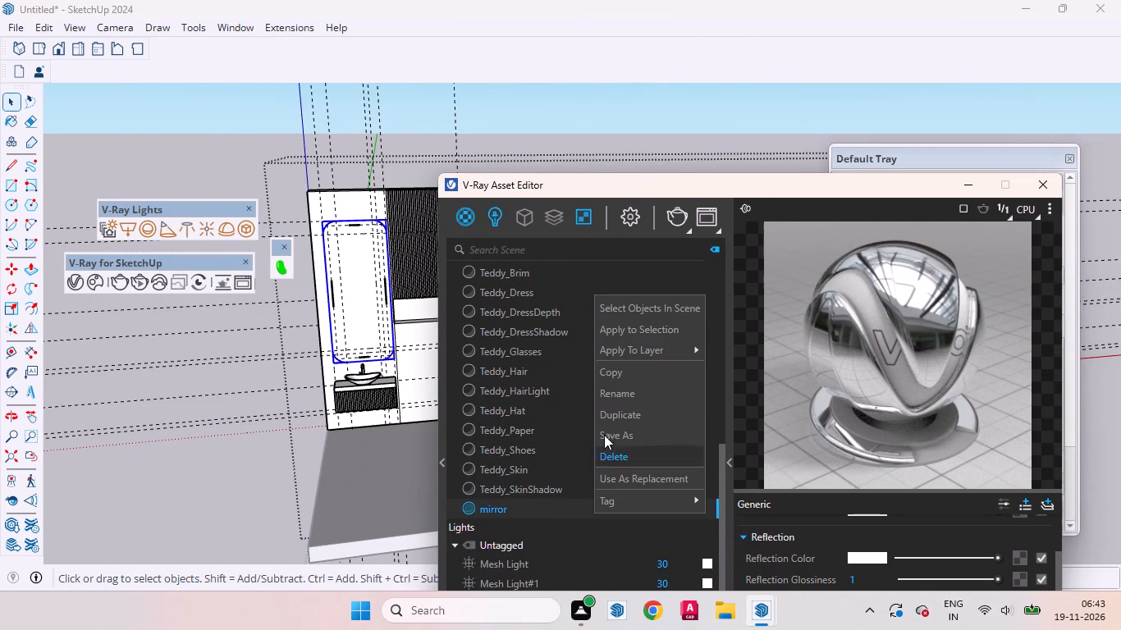
click(620, 326)
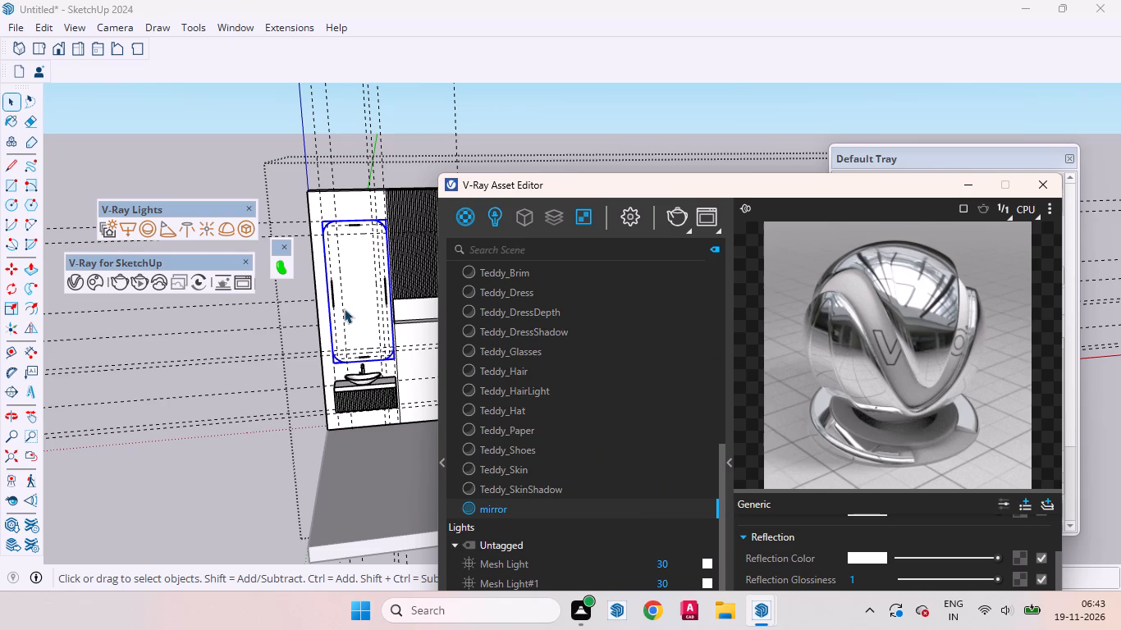
Run an interactive V-Ray render of the whole bathroom and examine the mirror panel and basin area closely.
scroll(187, 454, down, 11)
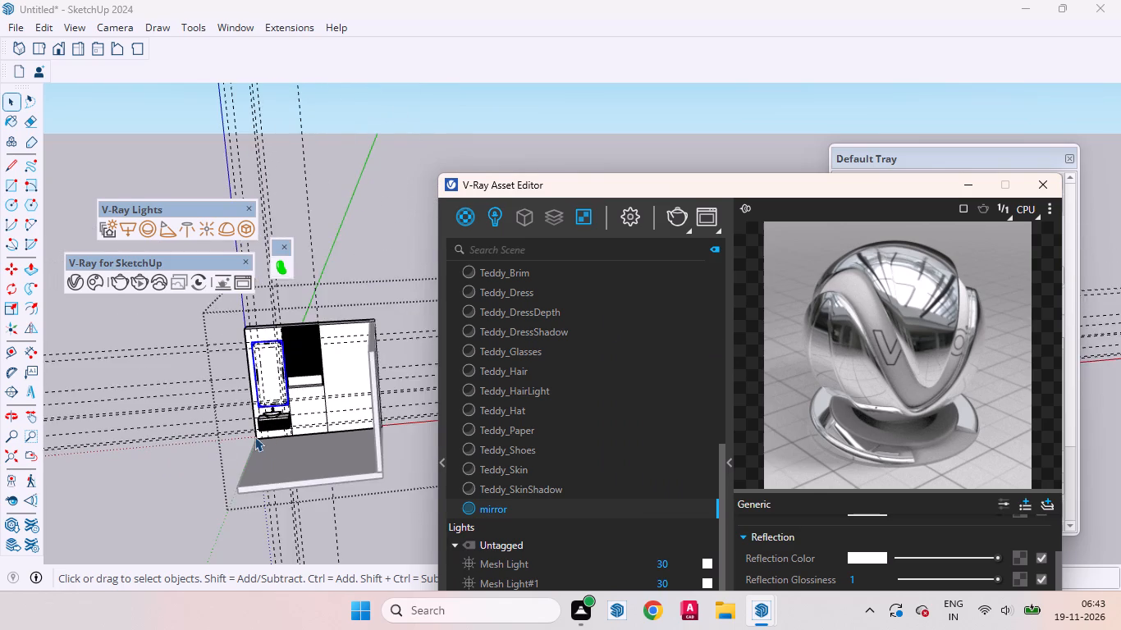
scroll(254, 436, up, 11)
scroll(309, 491, down, 6)
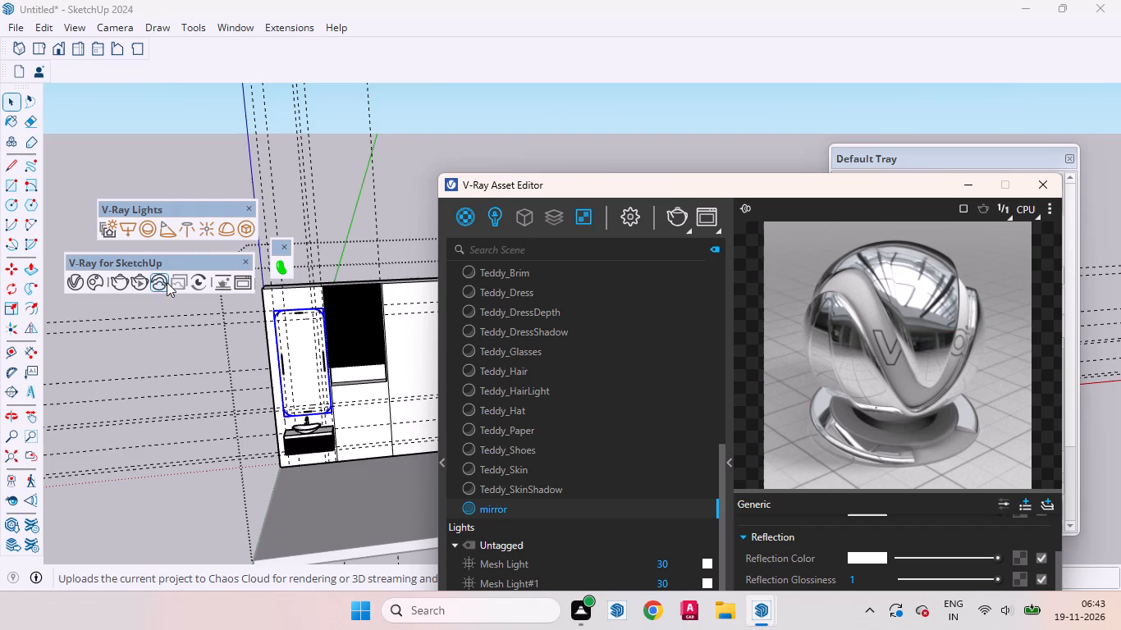
click(142, 284)
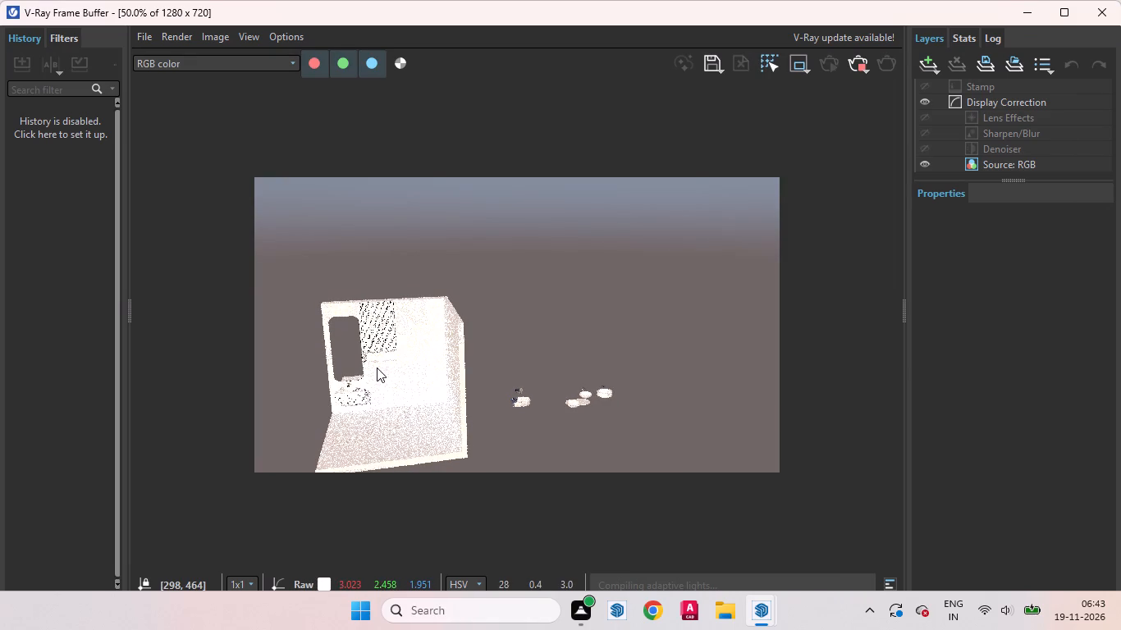
scroll(337, 395, up, 3)
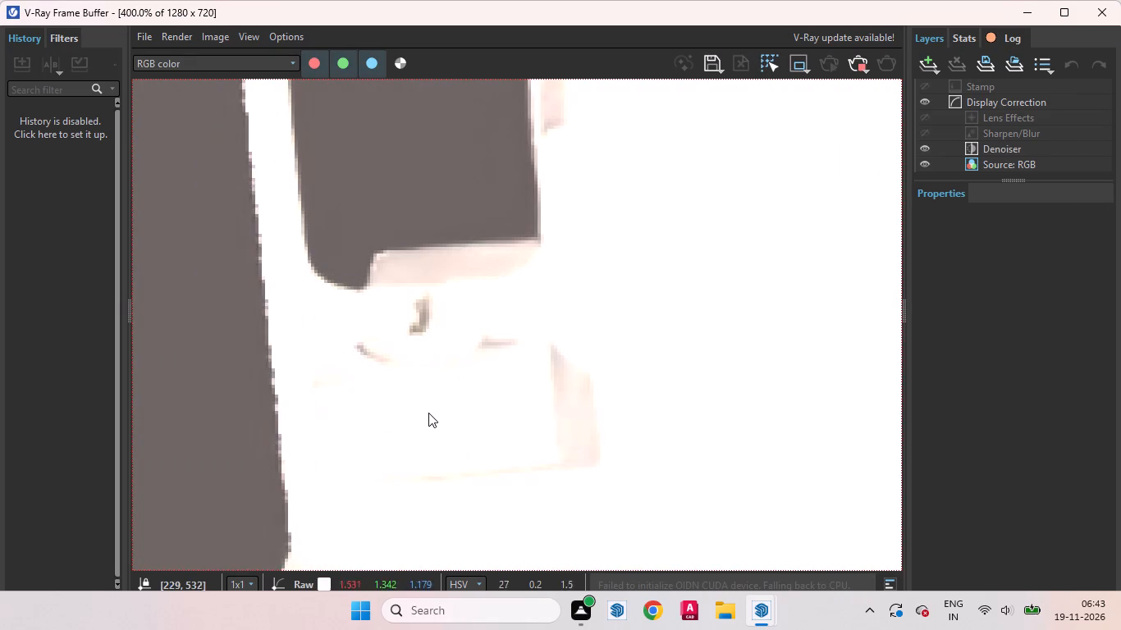
scroll(431, 425, down, 3)
scroll(343, 325, up, 2)
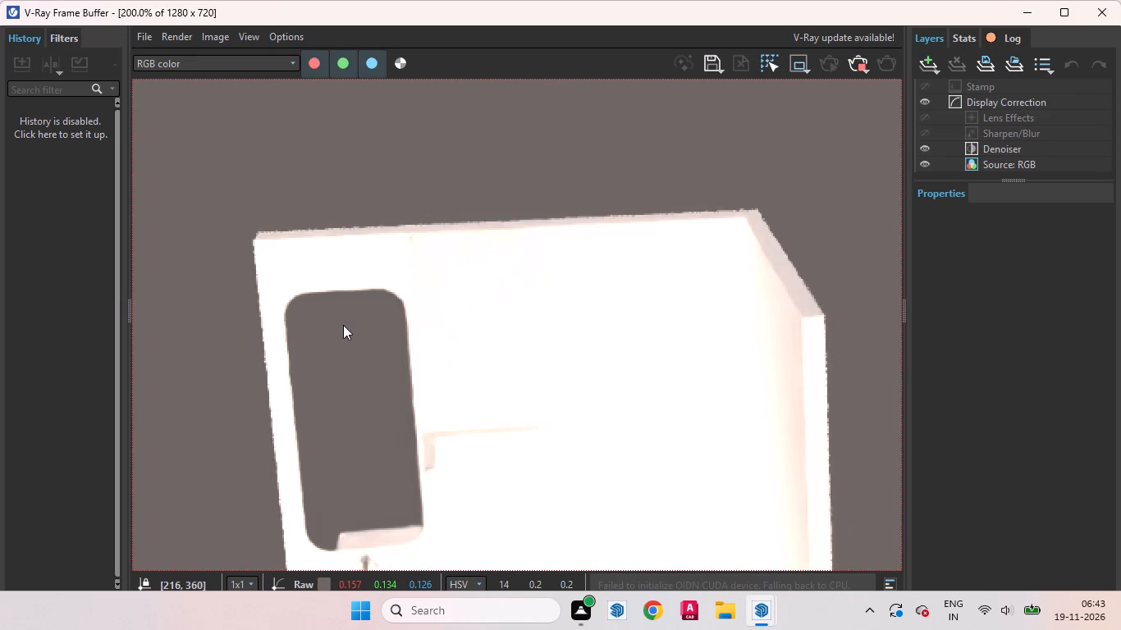
Examine the mirror panel in the render, and view the same wall from the front in the model.
middle_drag(367, 314, 364, 235)
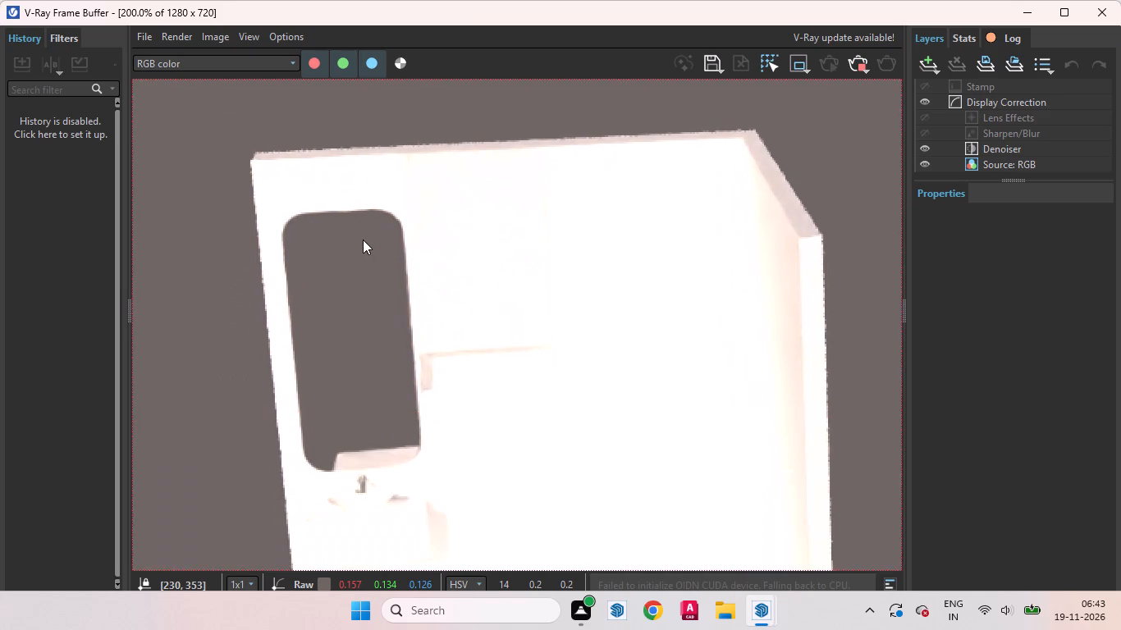
scroll(355, 253, down, 2)
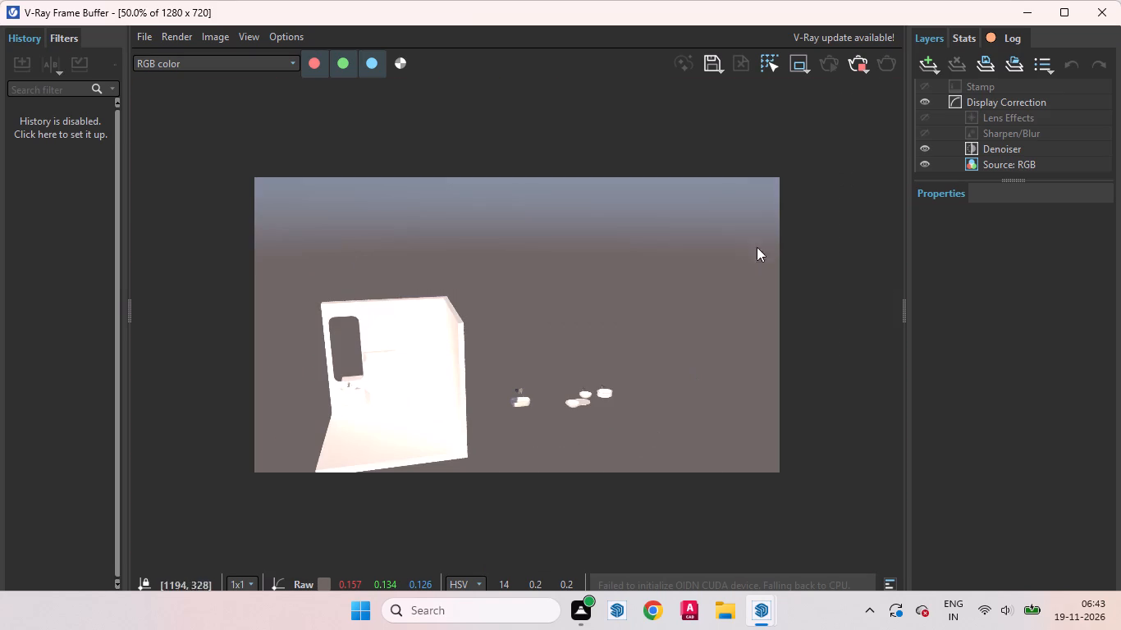
click(1033, 18)
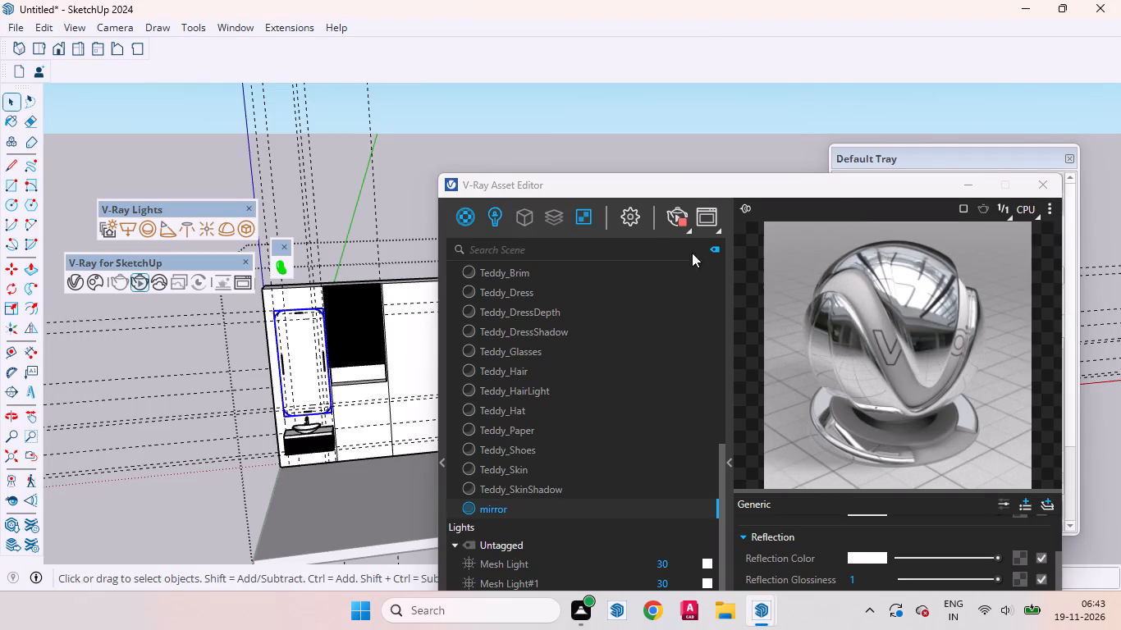
drag(694, 187, 987, 285)
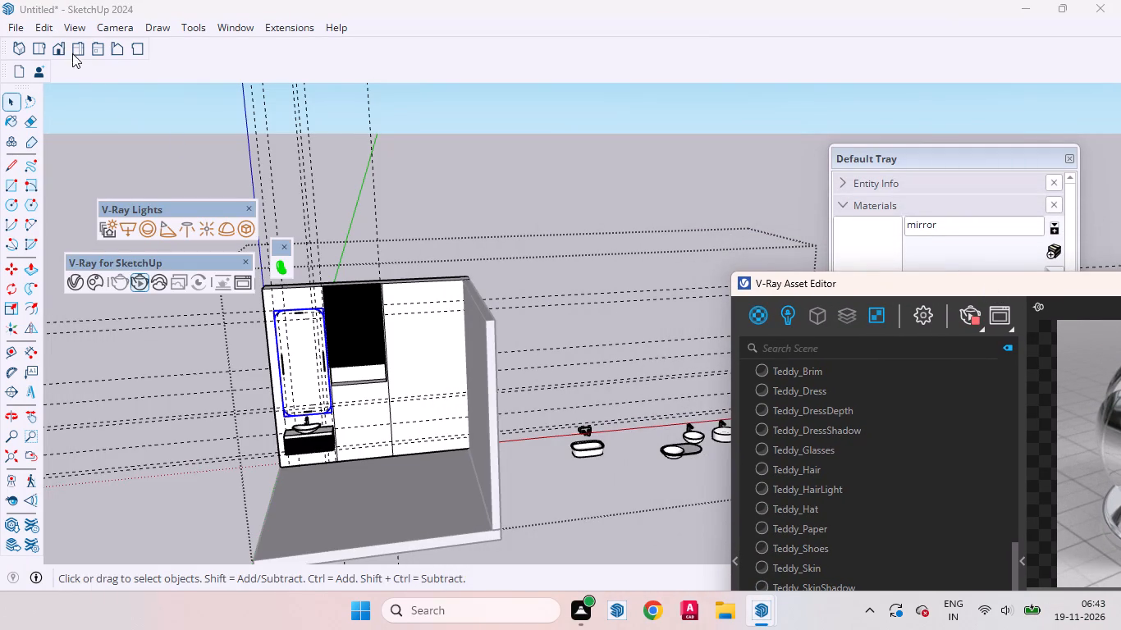
click(57, 48)
scroll(297, 196, up, 6)
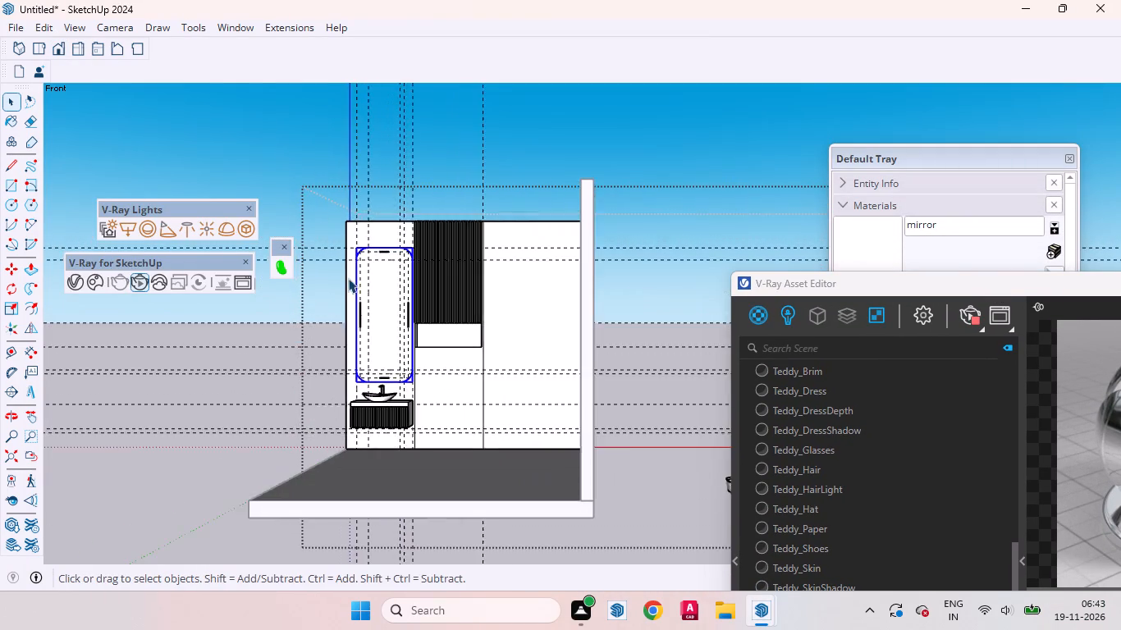
scroll(348, 278, up, 4)
scroll(416, 329, down, 2)
scroll(416, 329, up, 1)
scroll(416, 329, down, 6)
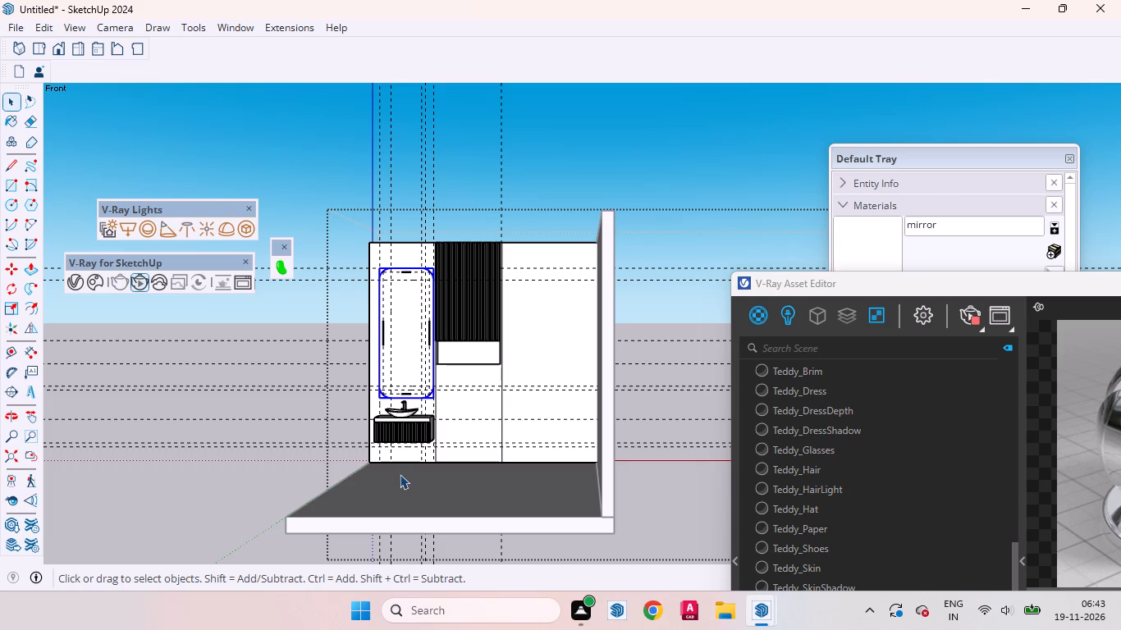
Draw a small rectangle on the bathroom floor near its front edge, facing the basin and mirror.
key(r)
key(space)
click(546, 368)
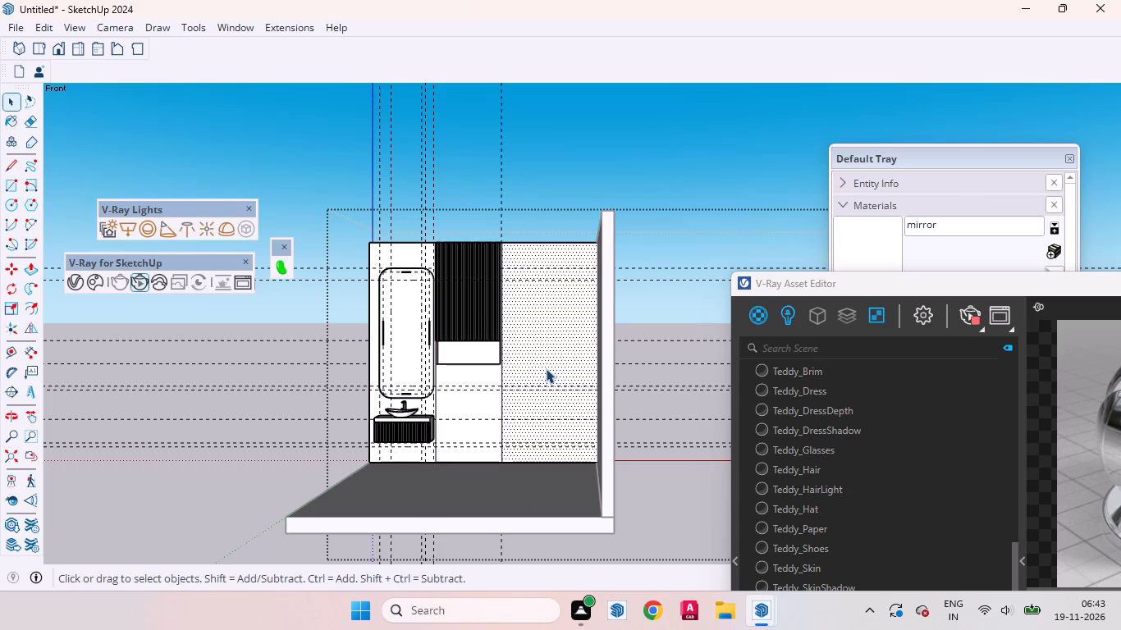
scroll(458, 497, down, 3)
middle_drag(442, 491, 445, 523)
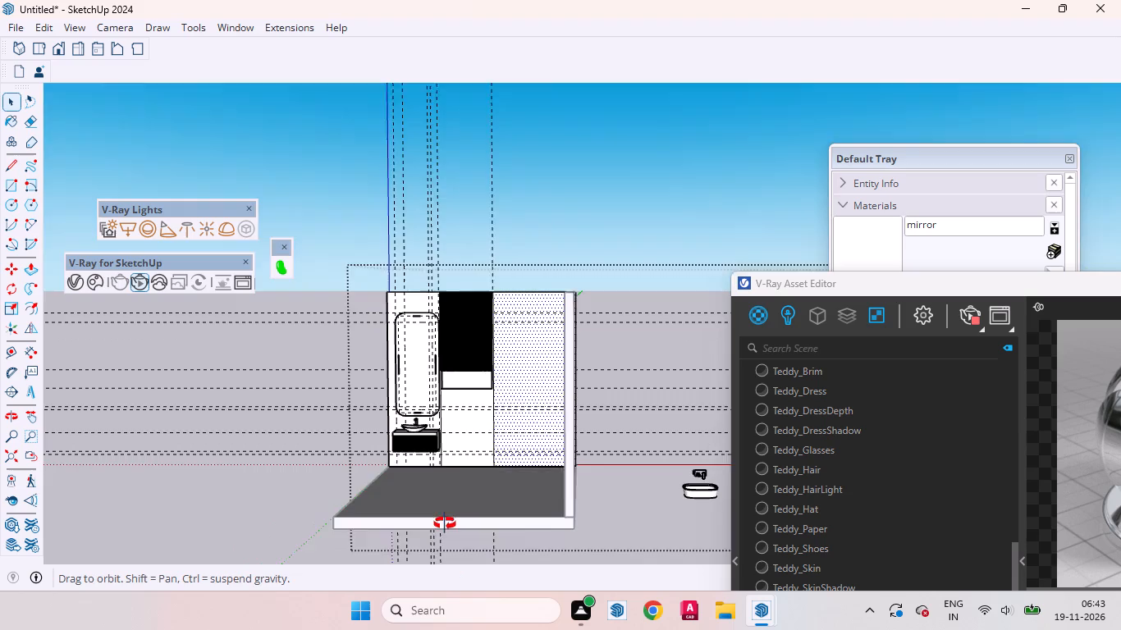
middle_drag(445, 523, 445, 577)
key(r)
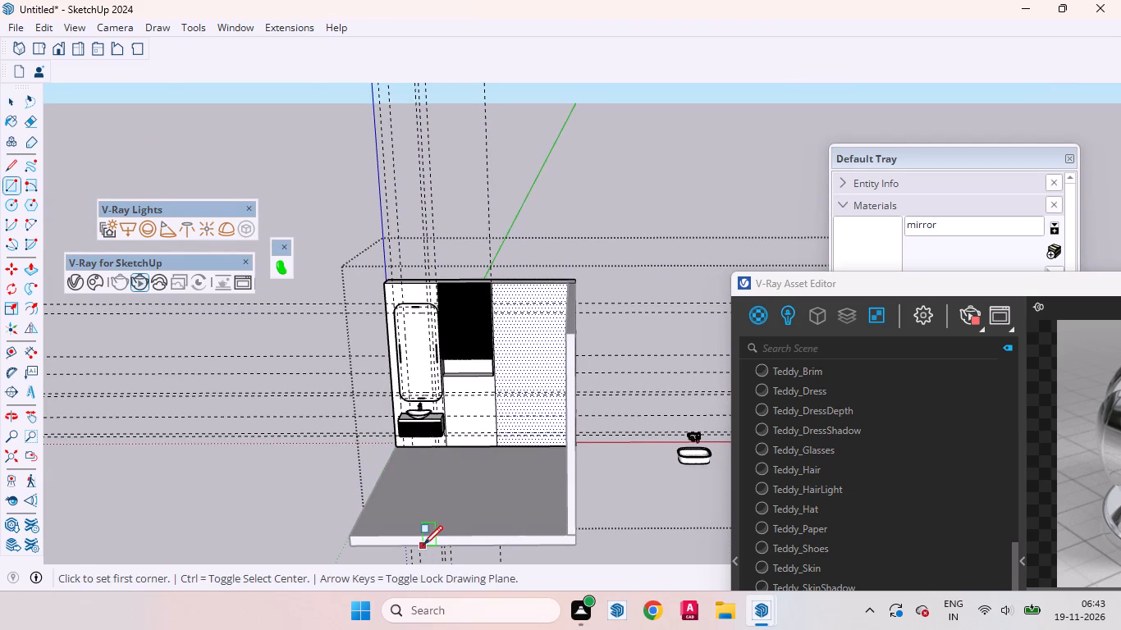
click(385, 529)
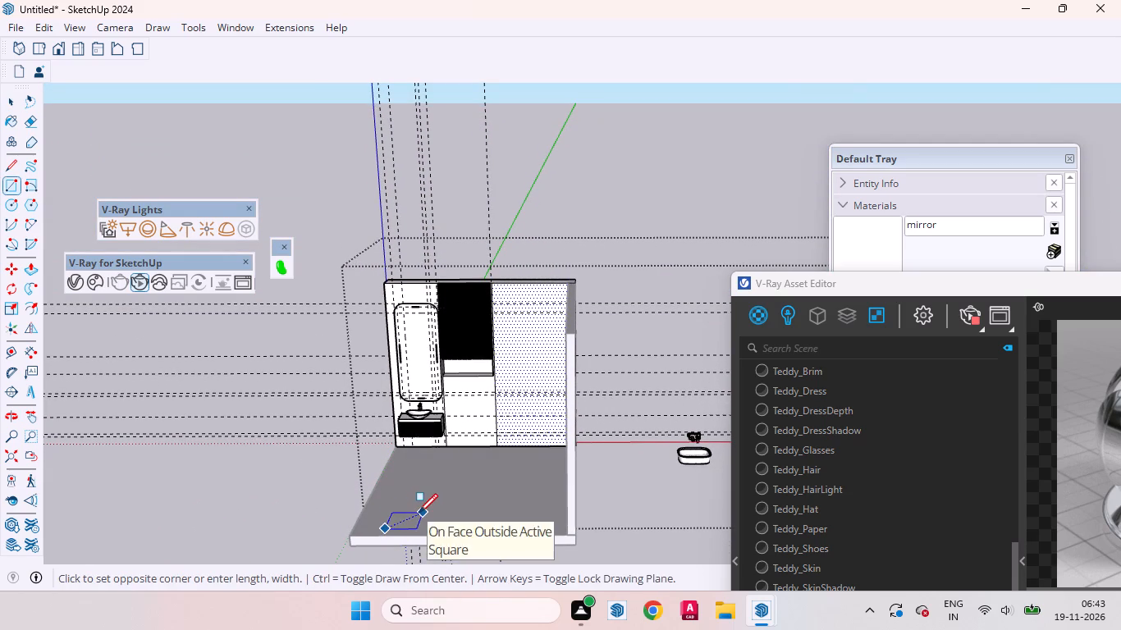
click(419, 513)
Extrude the small floor rectangle upward into a tall column in front of the mirror.
key(p)
click(406, 524)
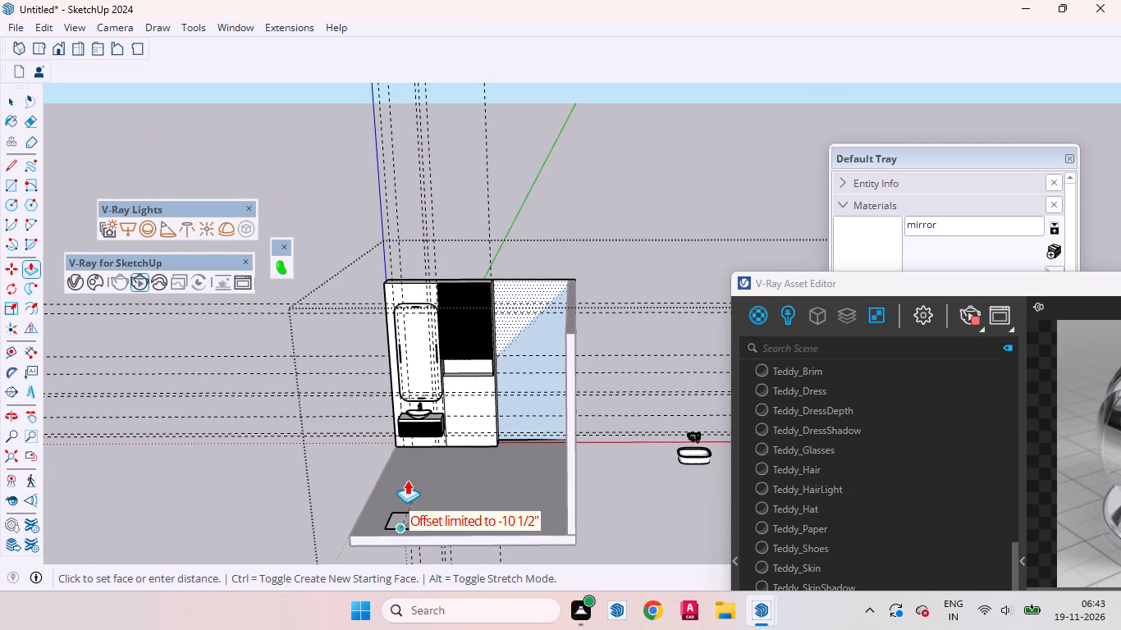
key(space)
click(402, 515)
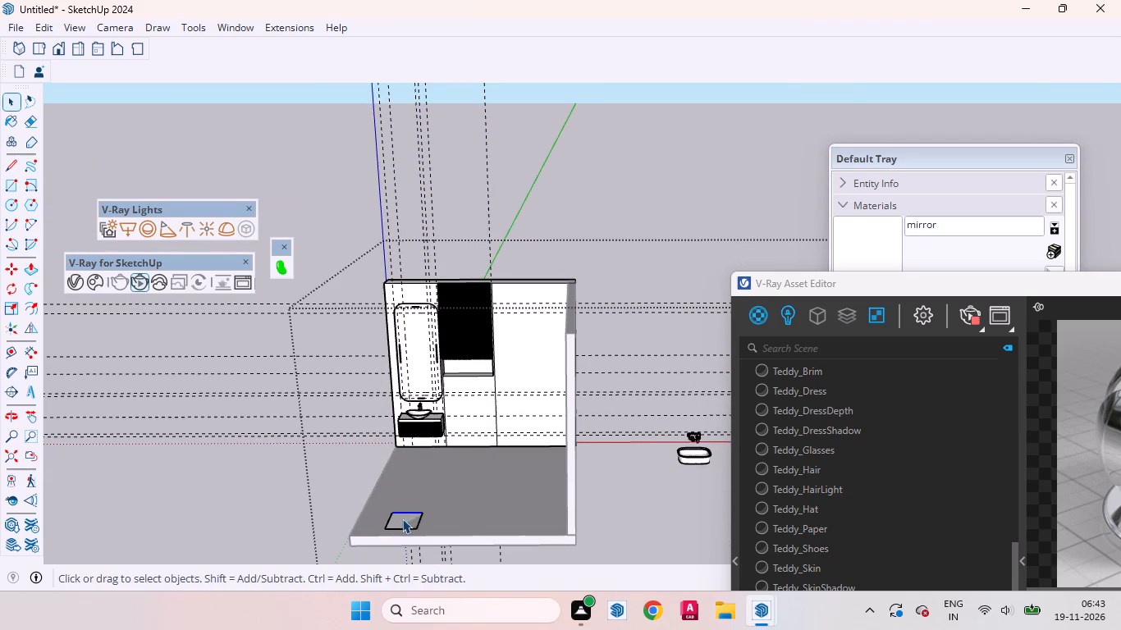
scroll(402, 518, up, 7)
click(405, 523)
key(p)
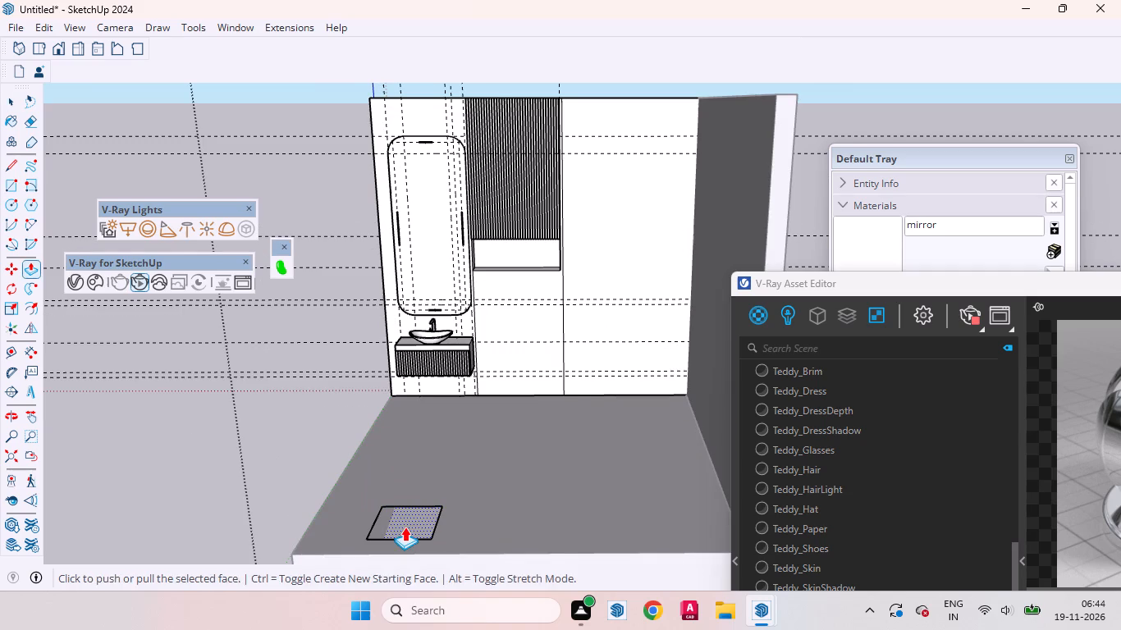
click(405, 527)
click(387, 218)
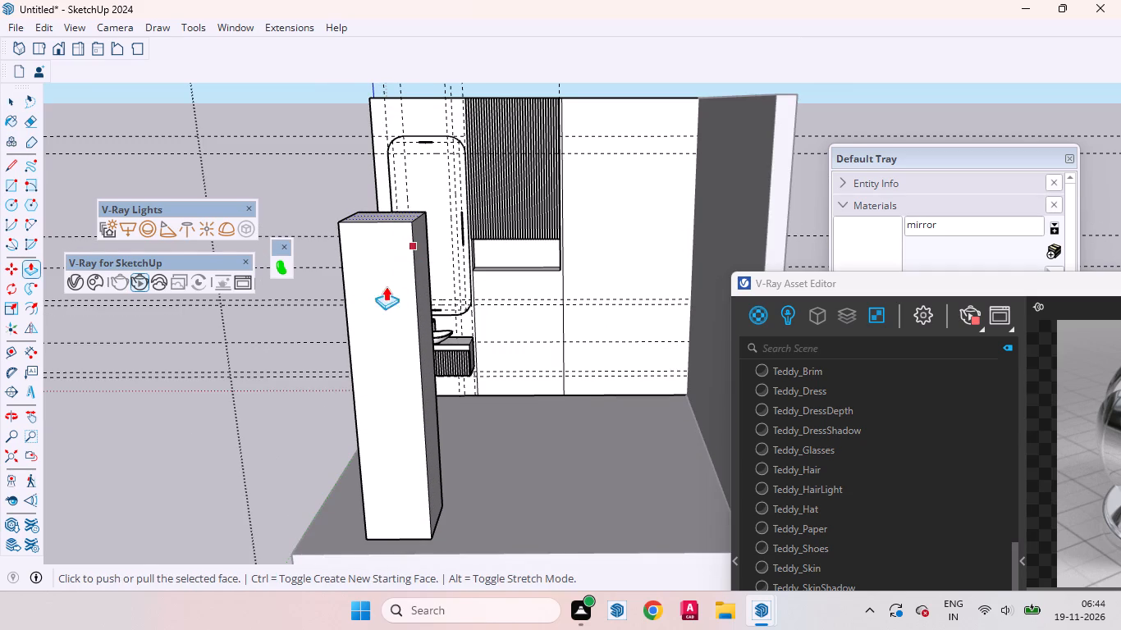
key(space)
Examine the interactive render from the front, checking the mirror and niche wall with the column in the scene.
scroll(376, 384, down, 1)
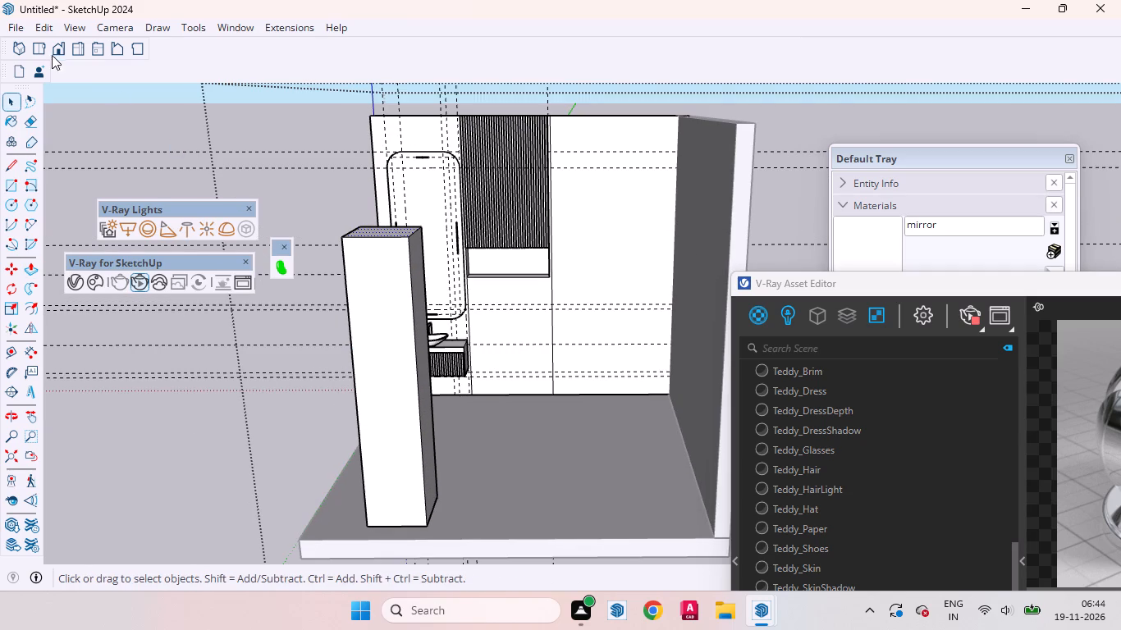
click(51, 52)
scroll(579, 346, down, 7)
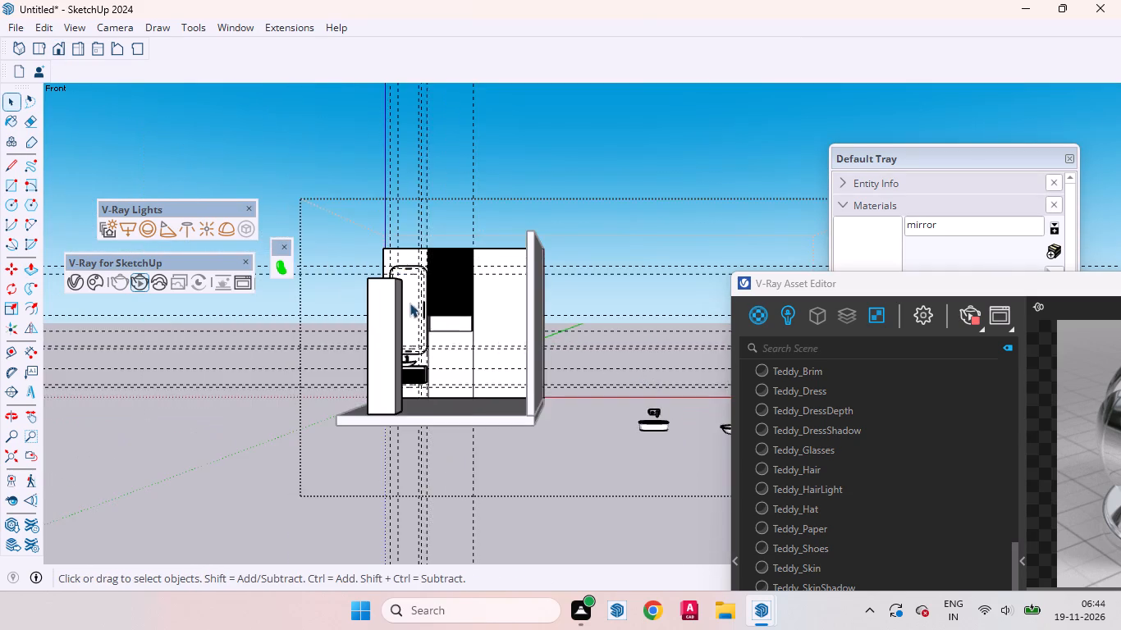
scroll(407, 299, up, 8)
scroll(485, 322, up, 1)
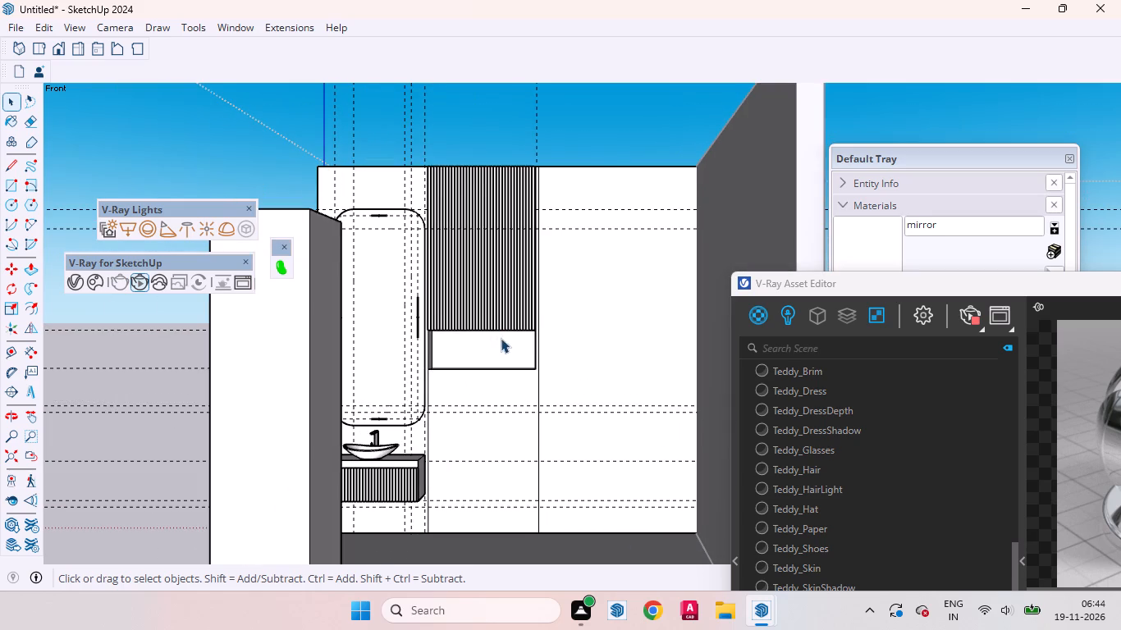
scroll(502, 340, down, 1)
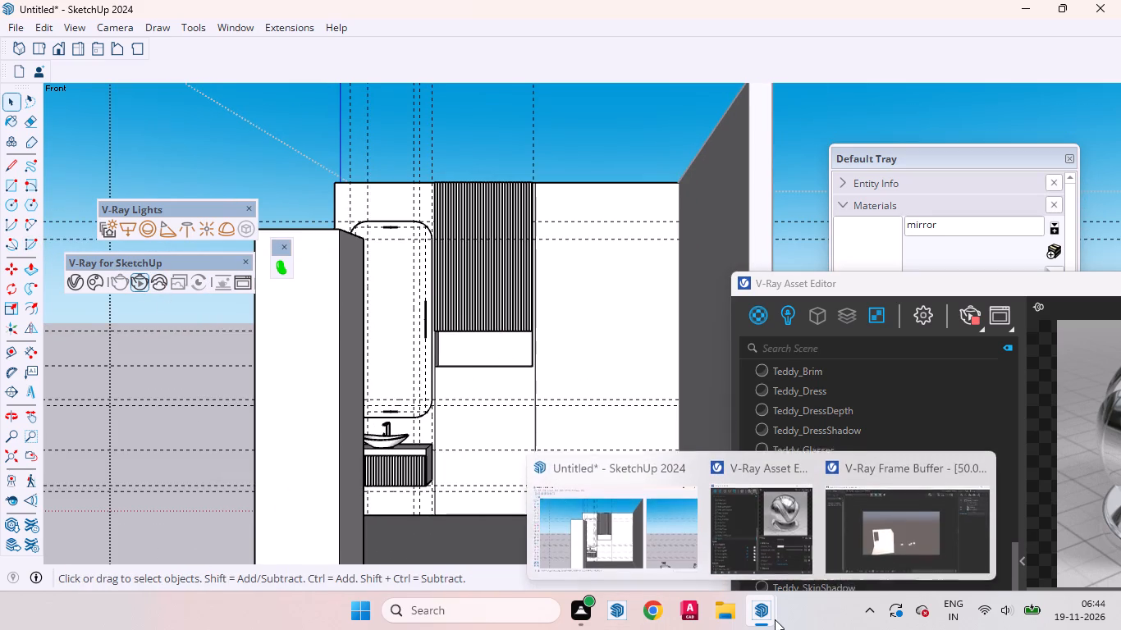
click(867, 541)
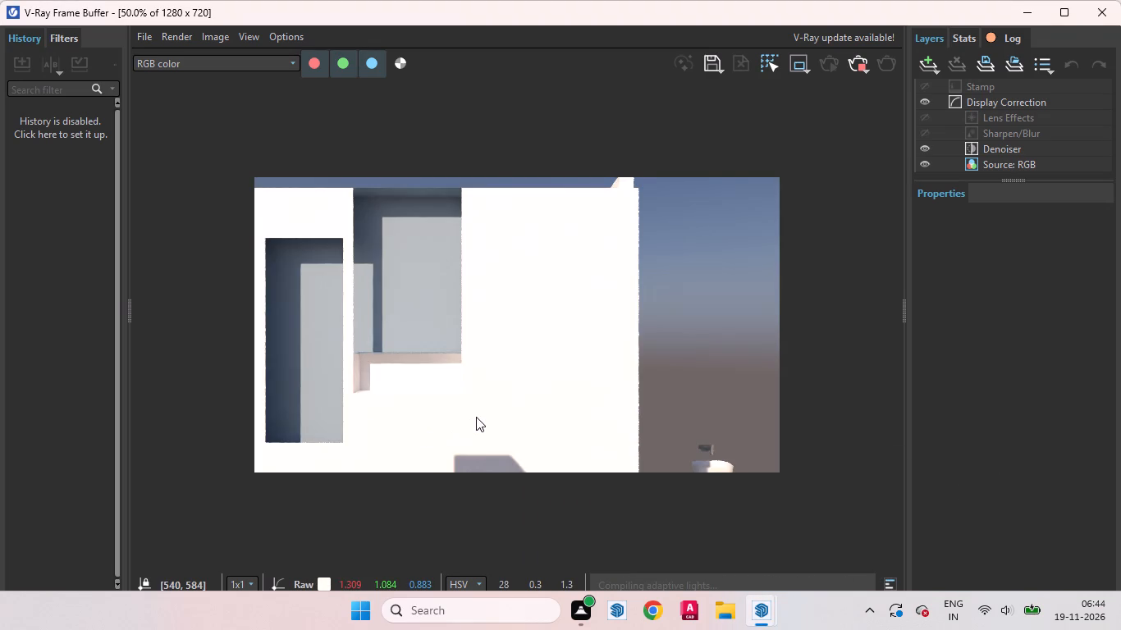
scroll(536, 421, down, 1)
middle_drag(505, 354, 519, 383)
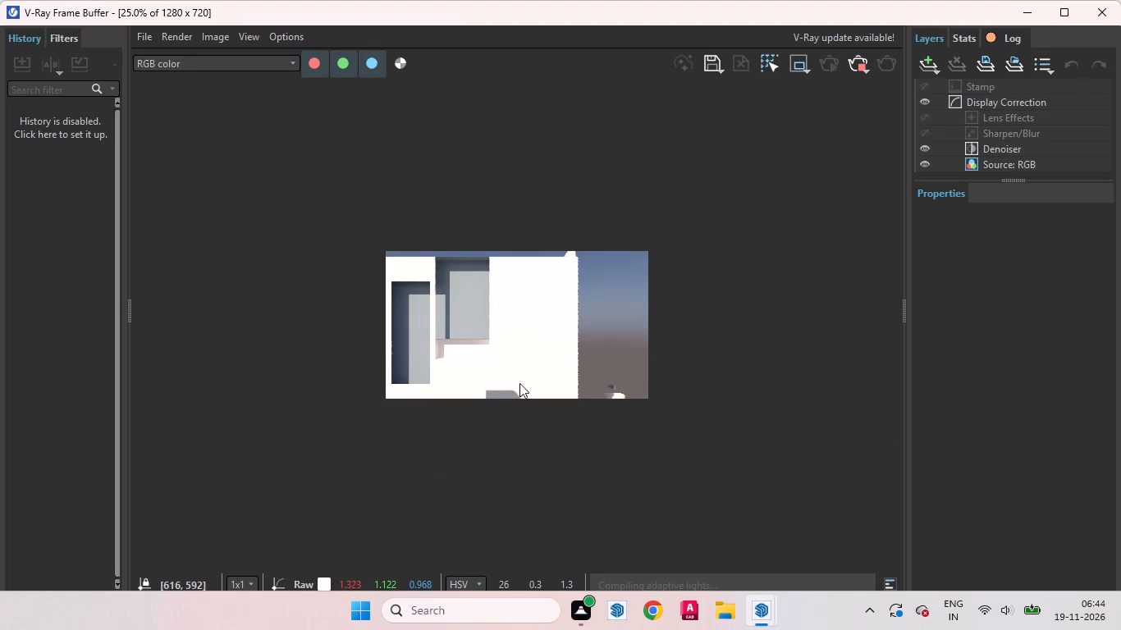
middle_drag(519, 383, 559, 455)
scroll(459, 326, up, 1)
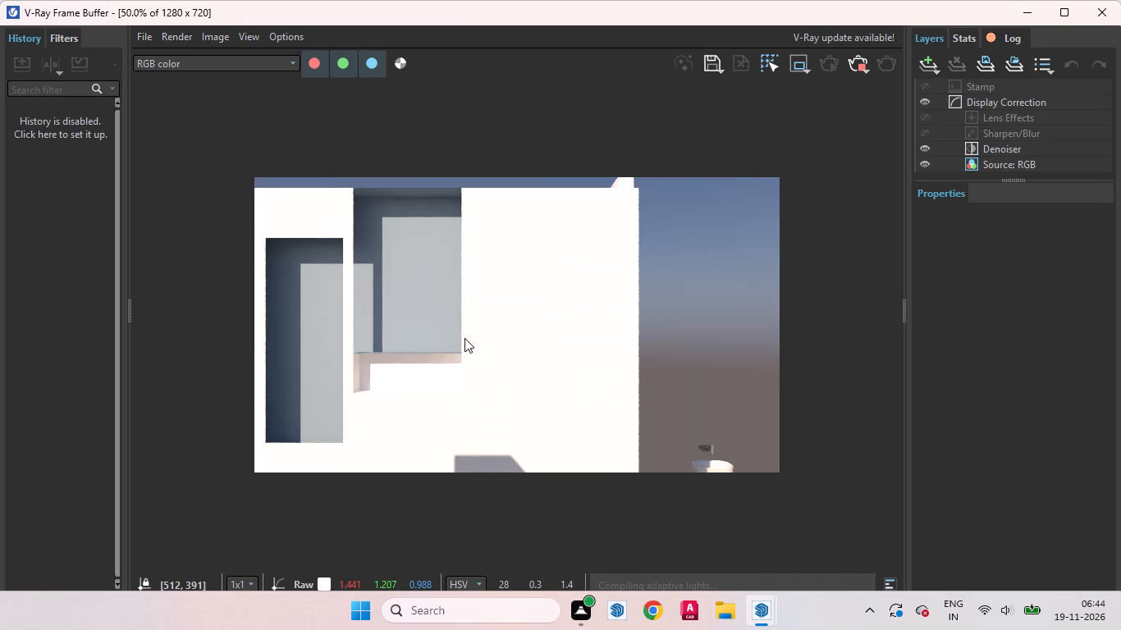
scroll(464, 338, up, 1)
scroll(503, 361, down, 1)
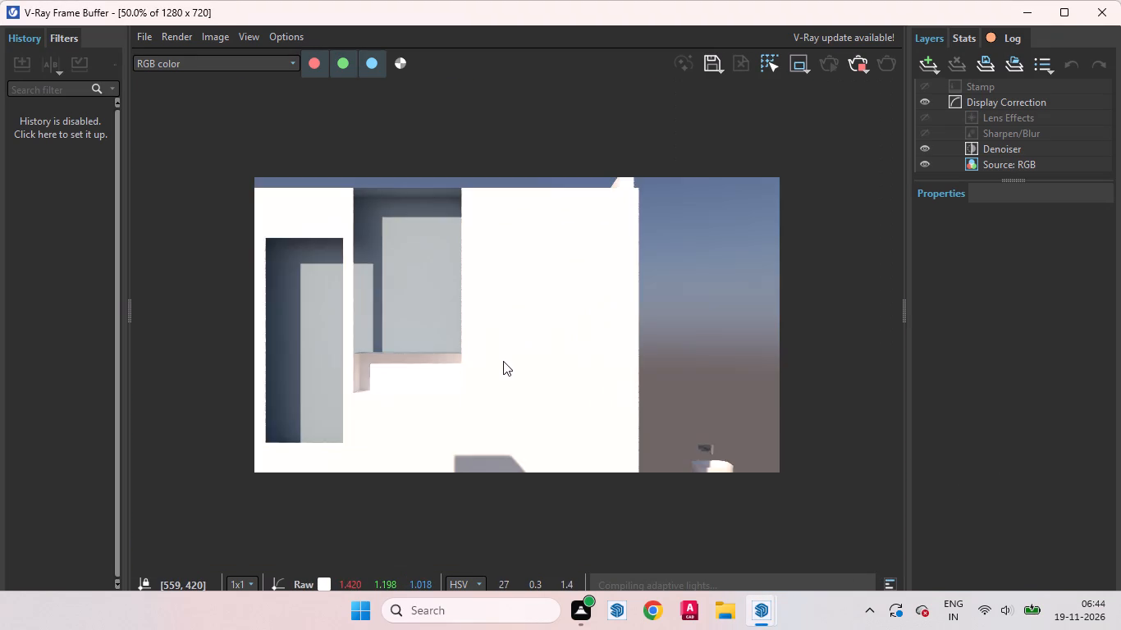
scroll(504, 365, down, 1)
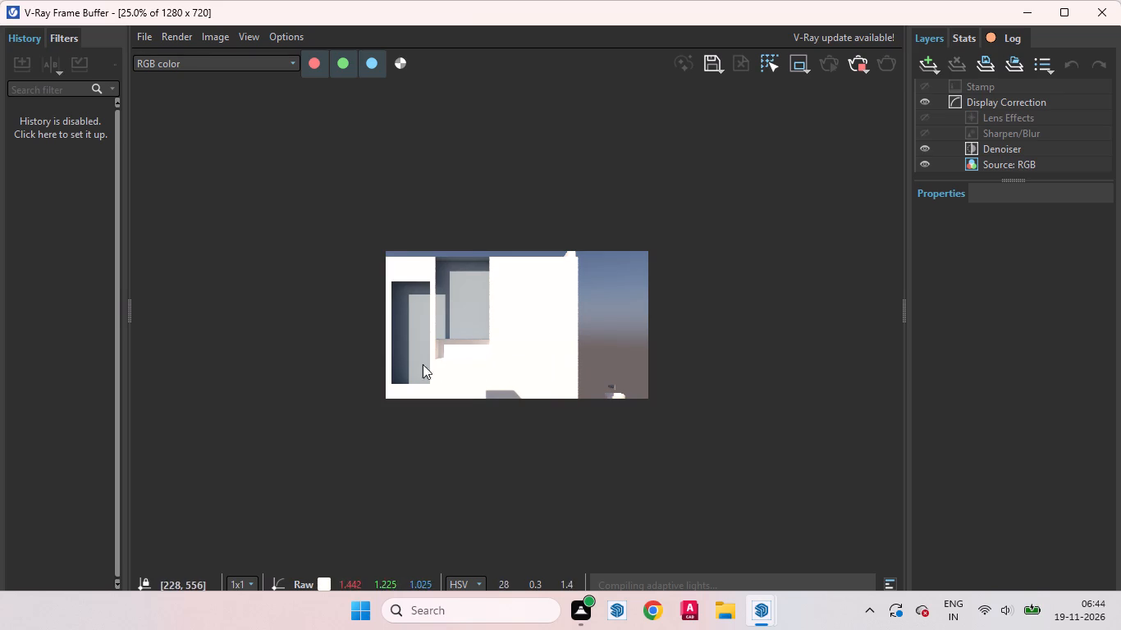
click(1023, 8)
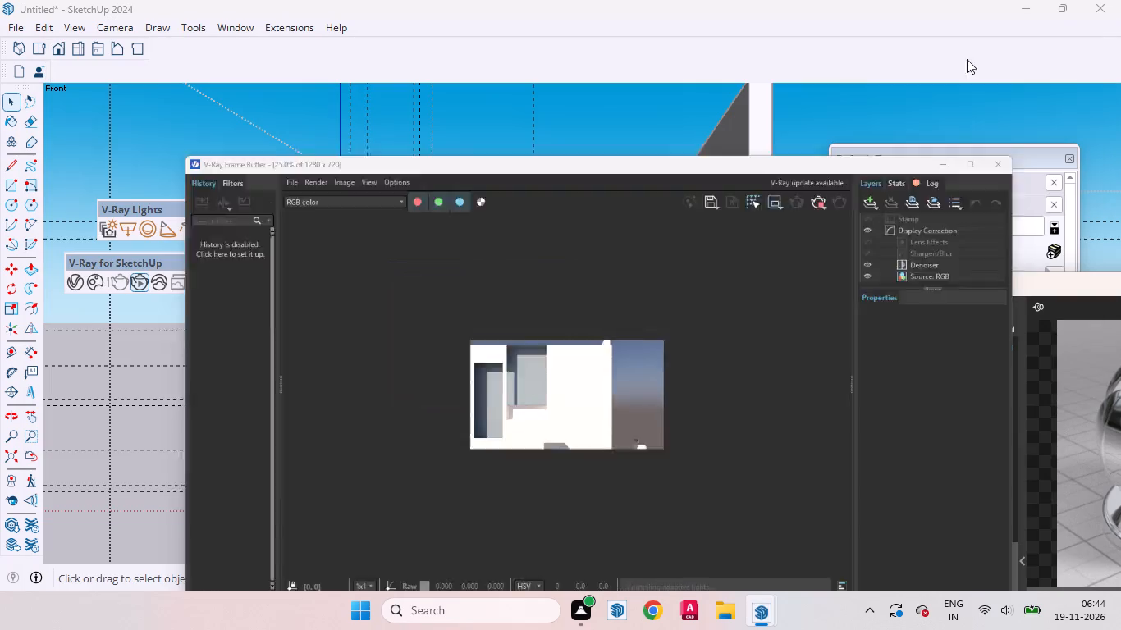
Examine the interactive render from a raised oblique angle, looking closely at the mirror panel and louvred area.
scroll(502, 298, up, 3)
middle_drag(505, 302, 731, 438)
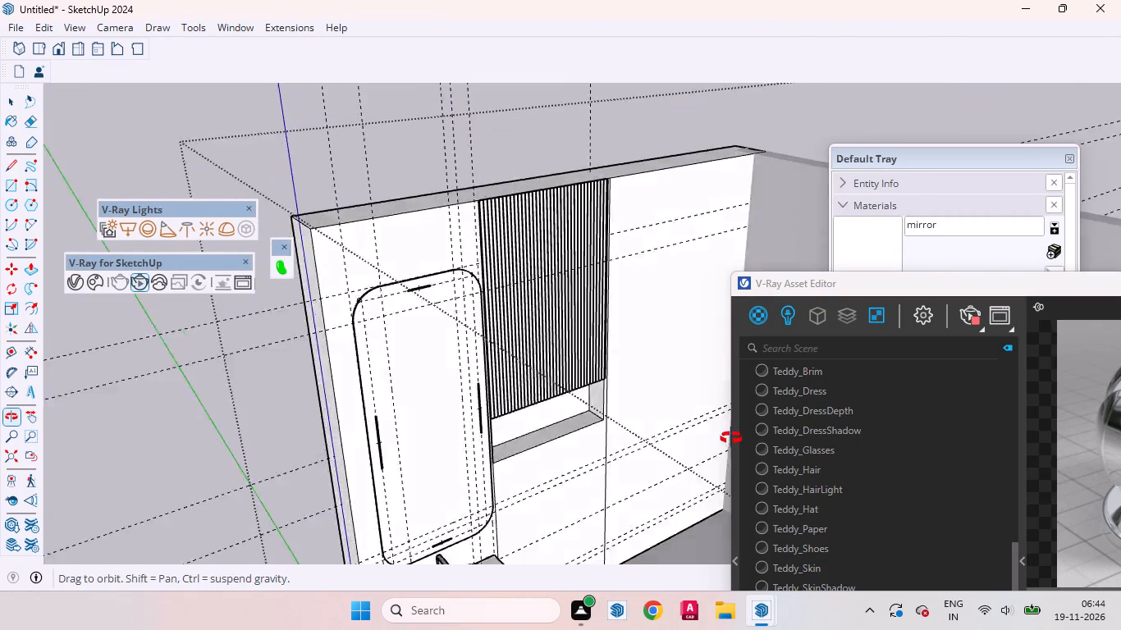
middle_drag(731, 438, 763, 429)
middle_drag(742, 401, 728, 365)
scroll(324, 238, down, 9)
scroll(527, 349, up, 2)
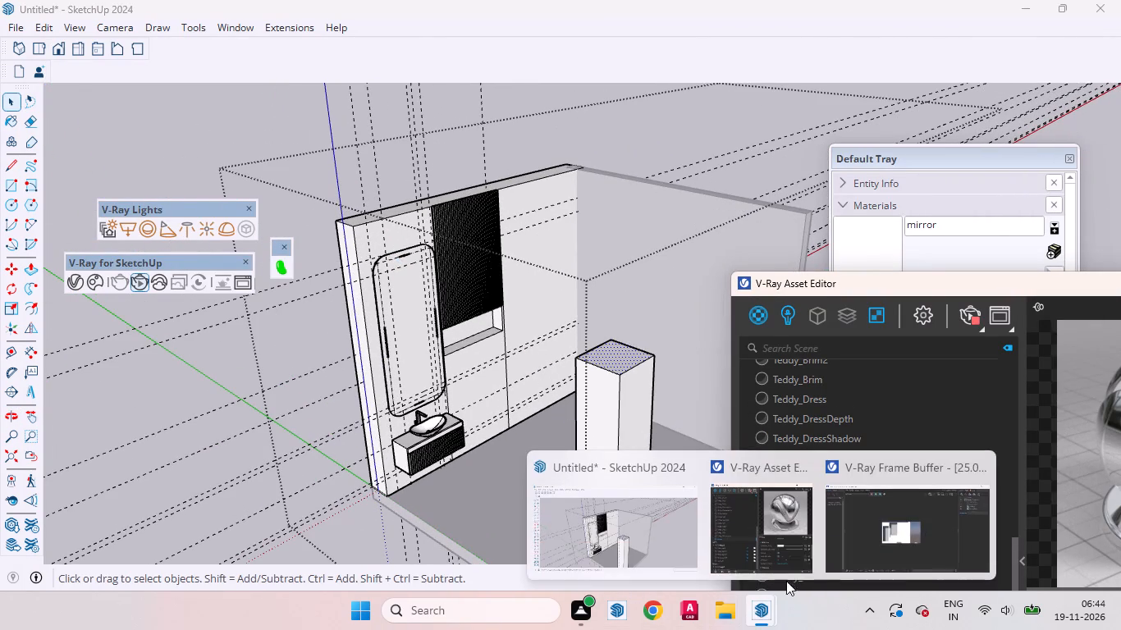
click(853, 547)
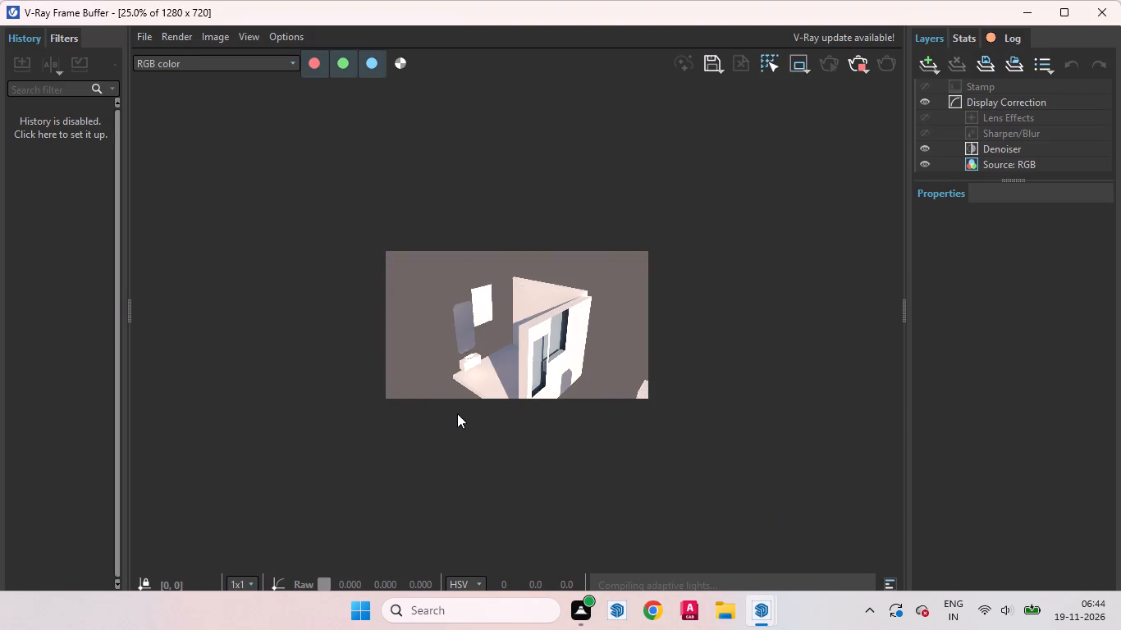
scroll(457, 341, up, 1)
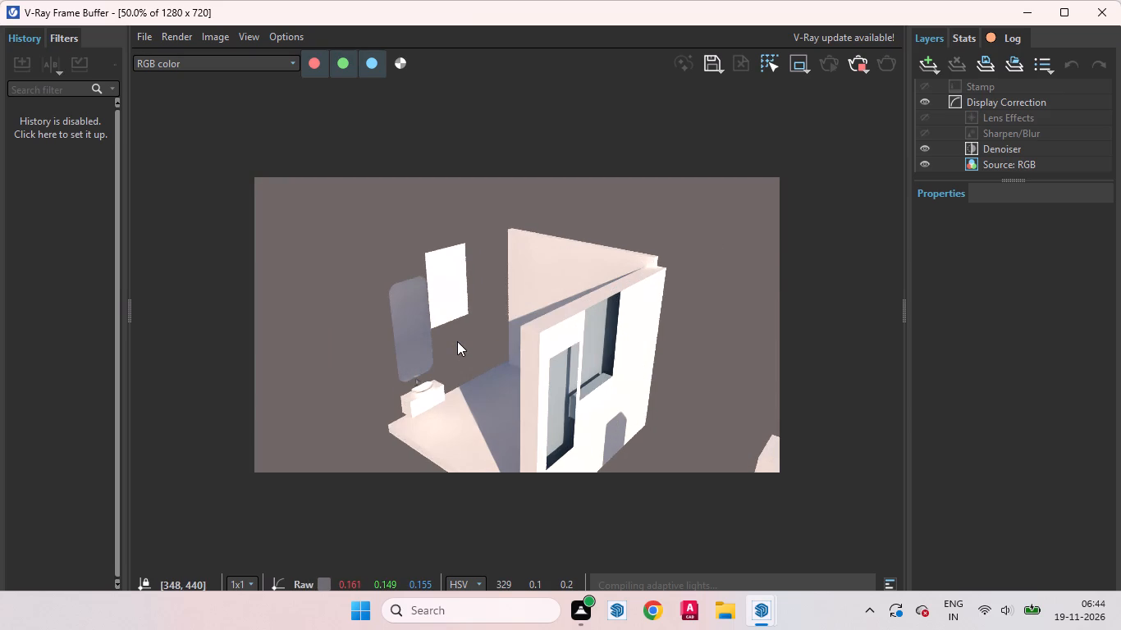
scroll(457, 341, up, 1)
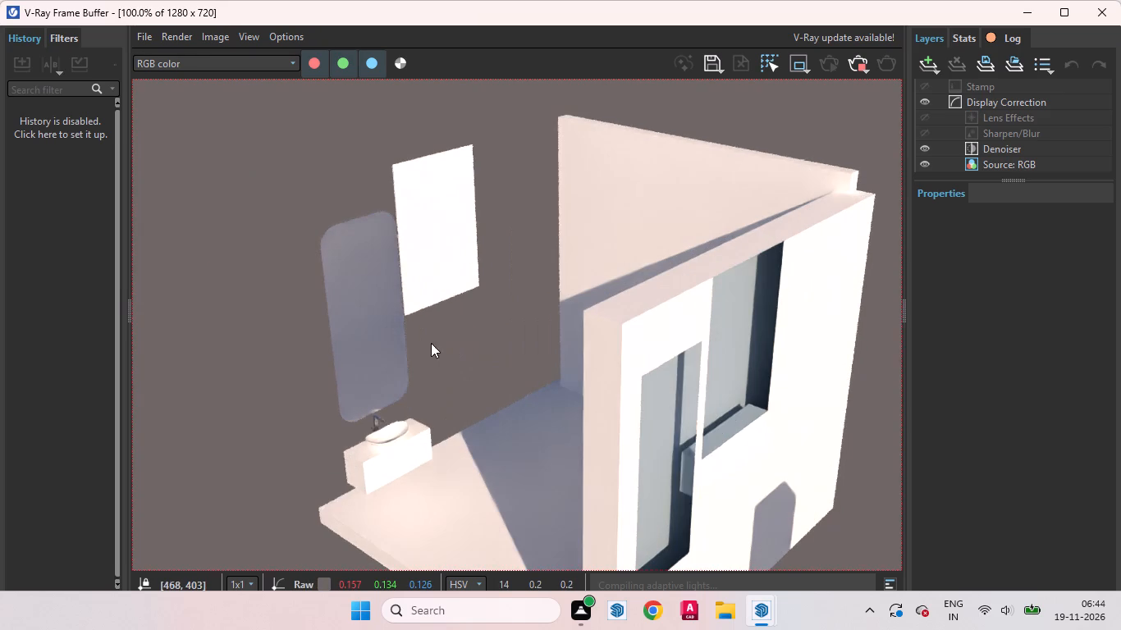
scroll(424, 349, down, 1)
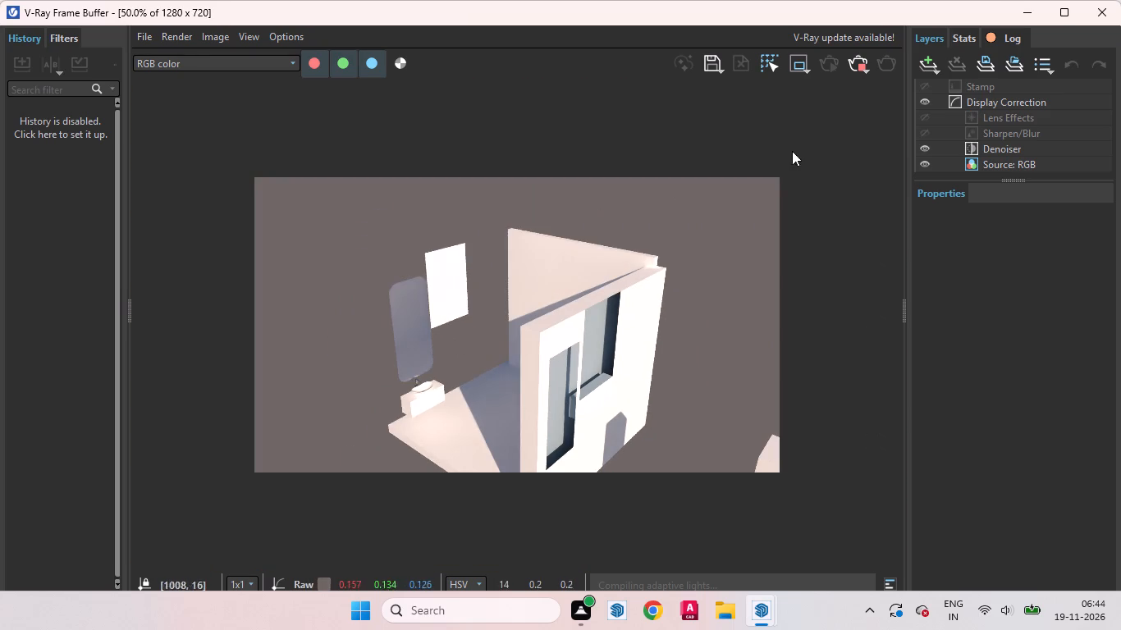
scroll(443, 268, up, 2)
middle_drag(430, 293, 554, 204)
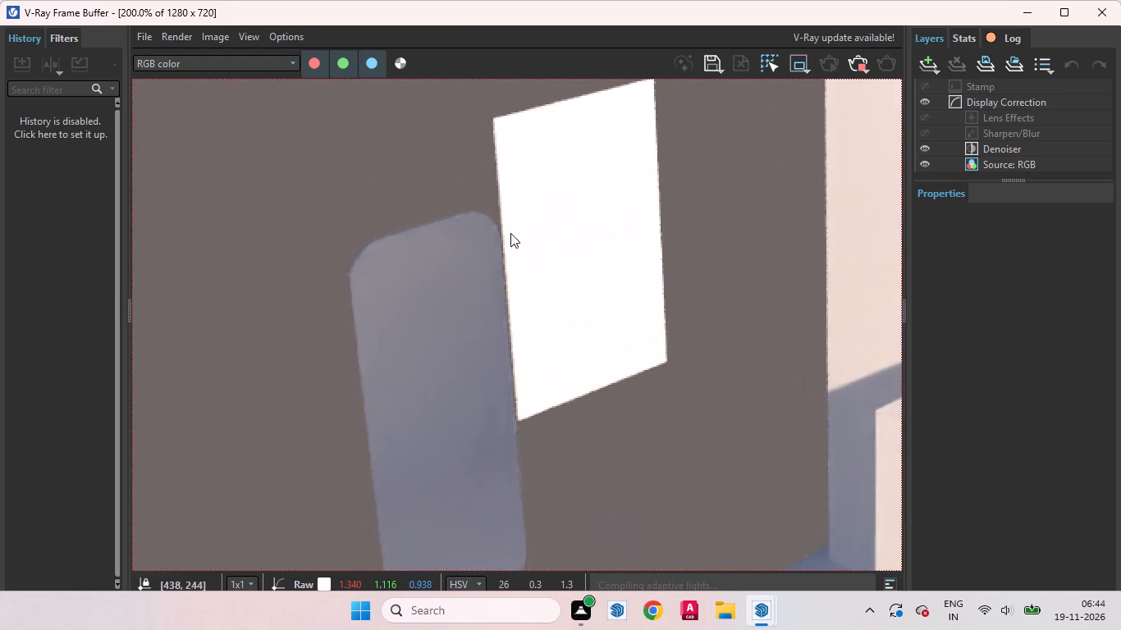
scroll(489, 251, down, 2)
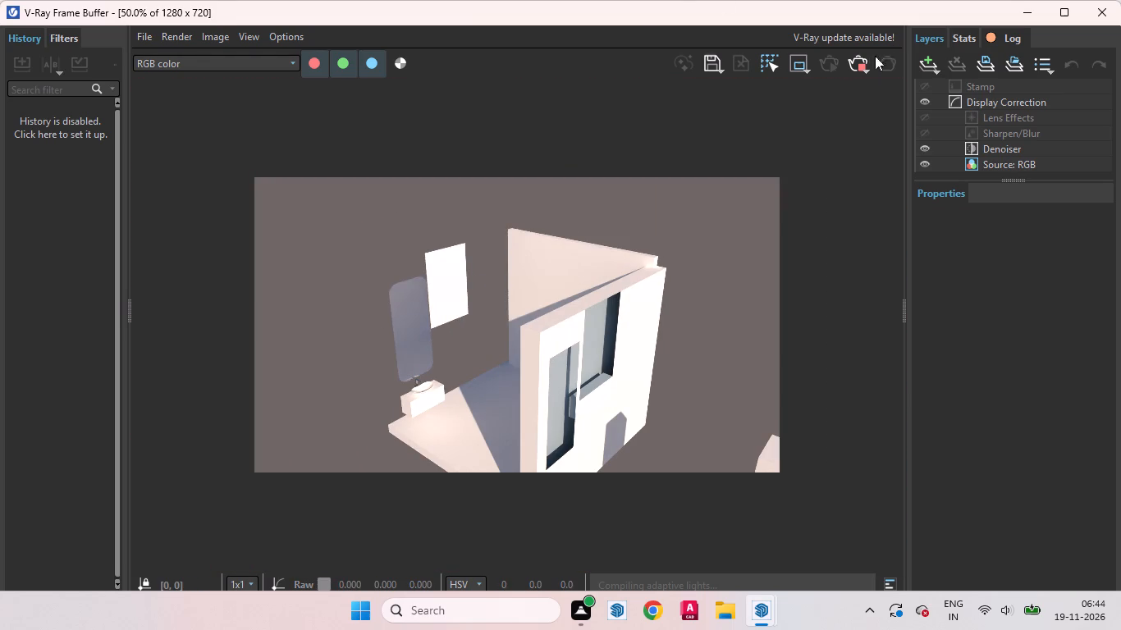
Stop the interactive V-Ray render and return to the bathroom model.
click(853, 64)
click(1005, 9)
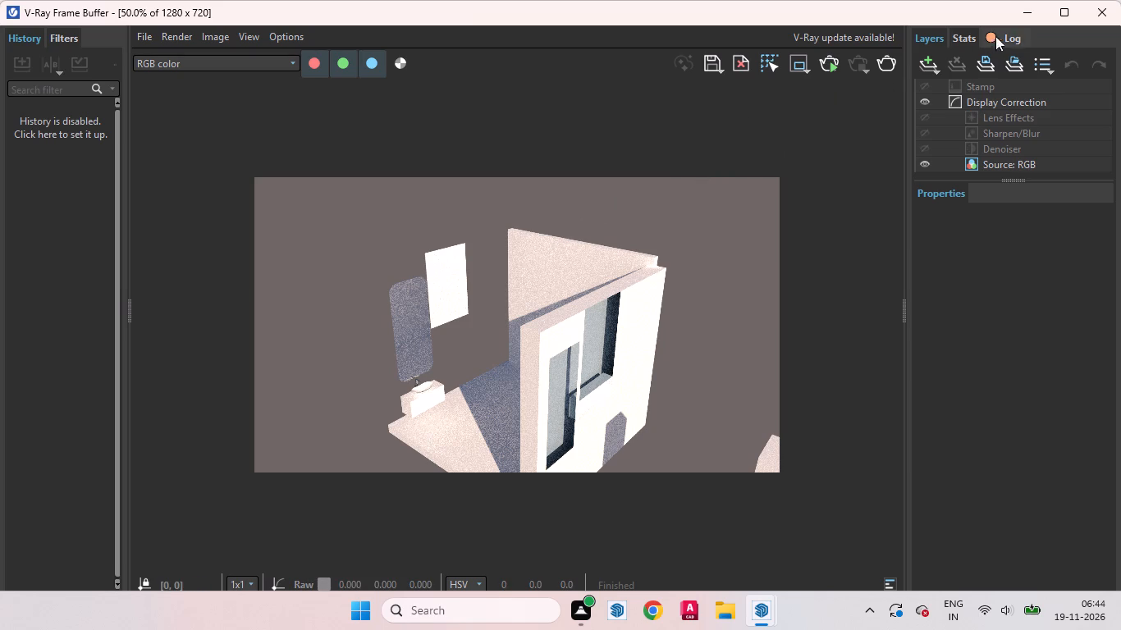
click(1026, 17)
scroll(483, 267, up, 2)
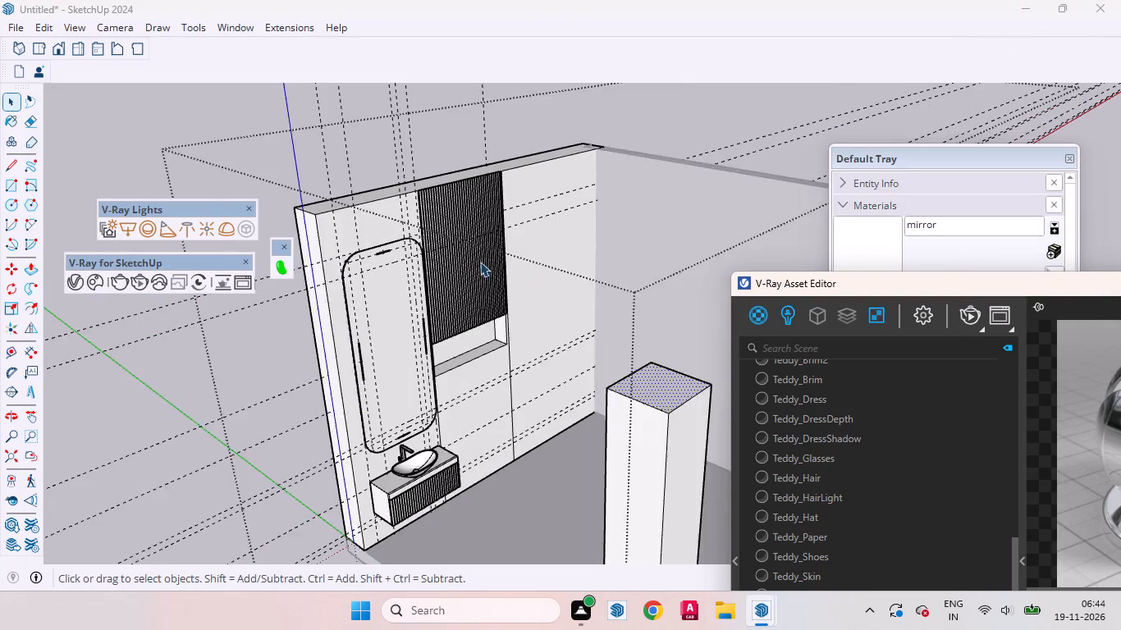
Run an interactive V-Ray render of the whole room from the raised oblique view, examine the mirror's reflection and the column, and stop it.
scroll(480, 262, up, 6)
scroll(470, 262, down, 1)
scroll(470, 262, up, 1)
scroll(470, 262, down, 14)
click(586, 147)
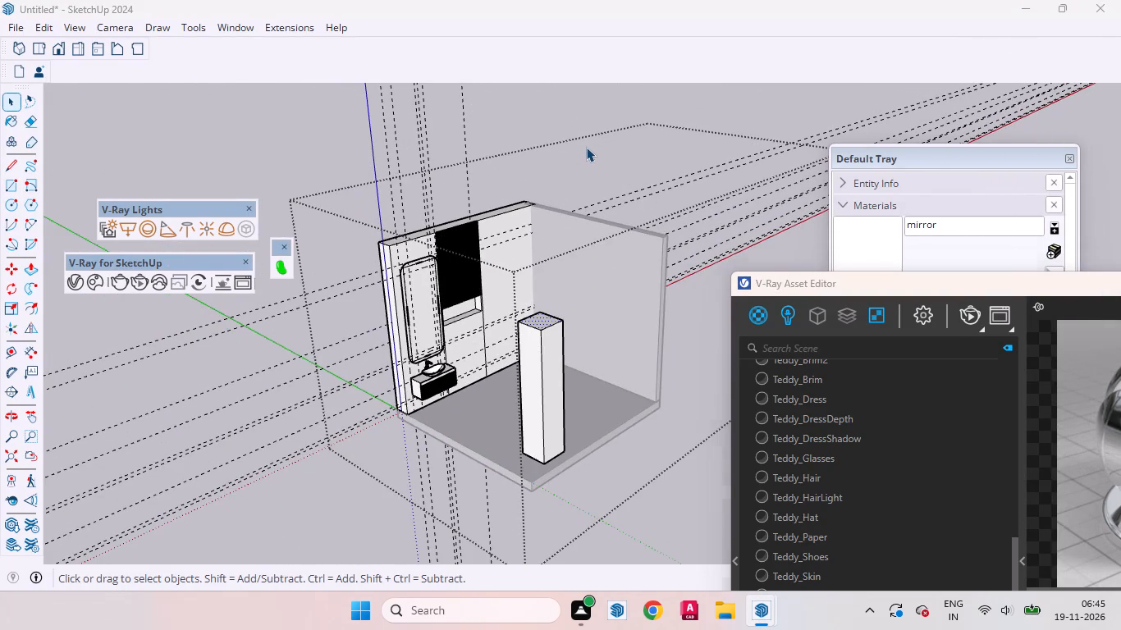
double_click(586, 147)
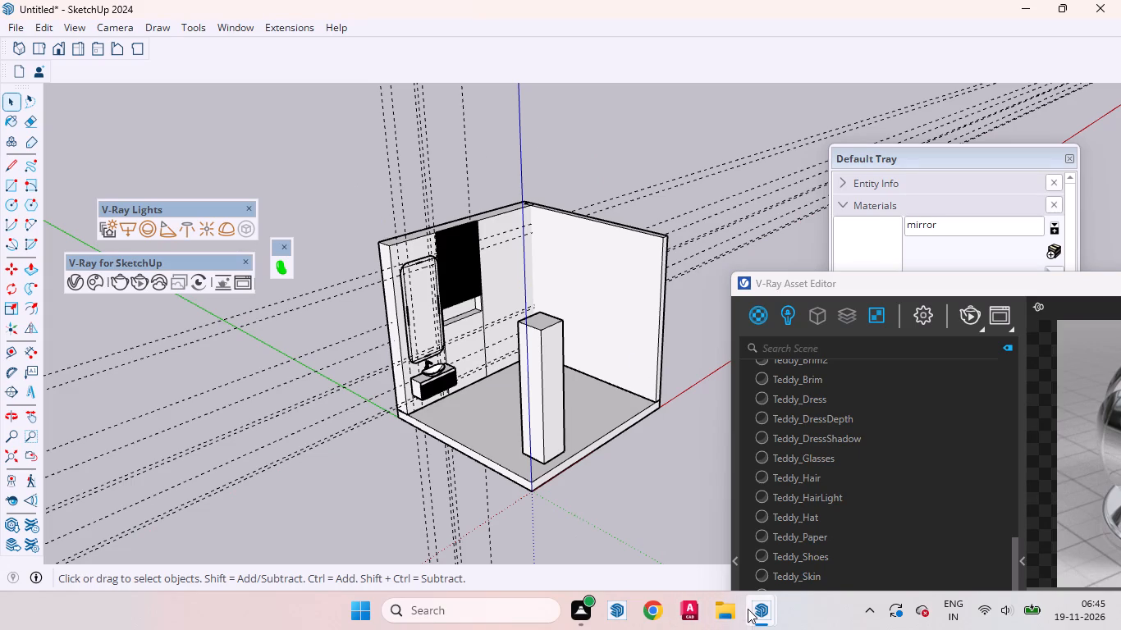
click(909, 551)
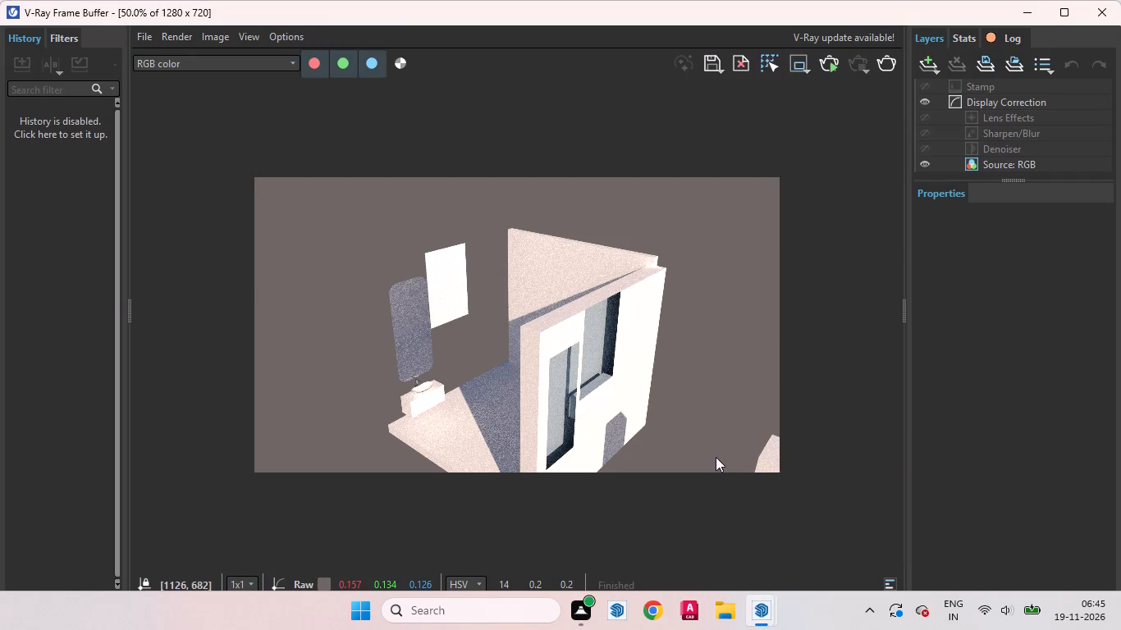
click(1019, 6)
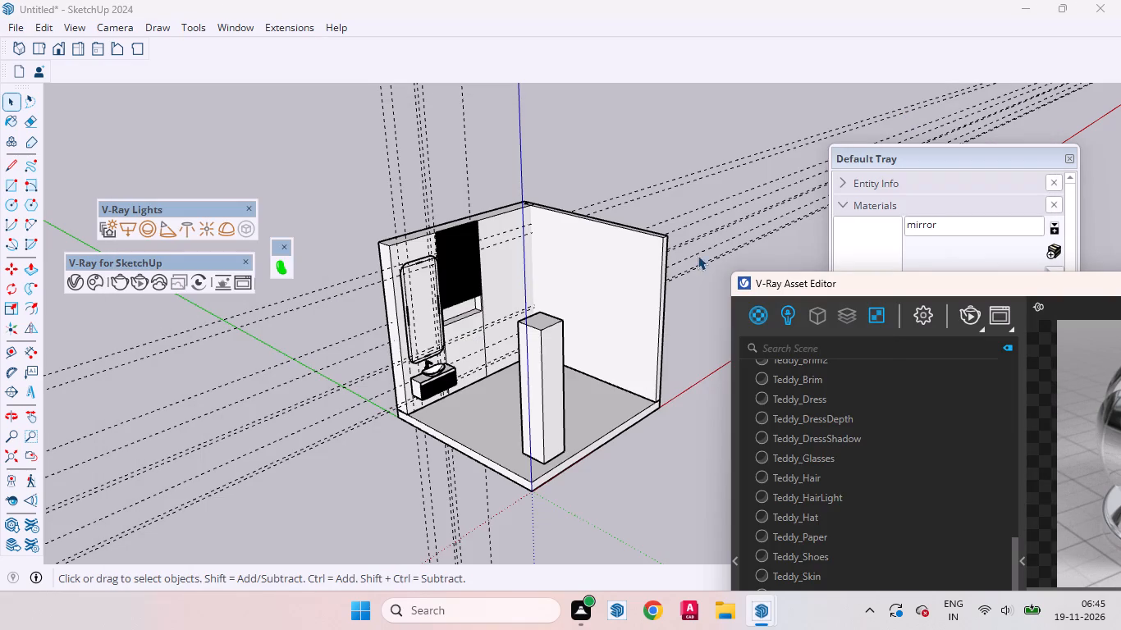
click(130, 278)
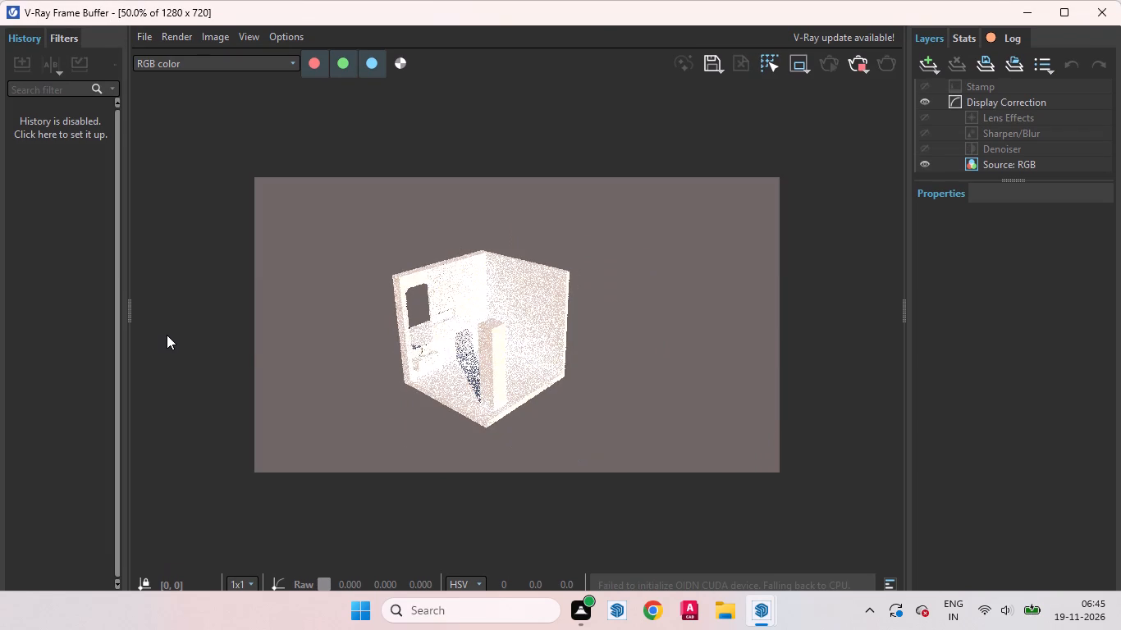
scroll(449, 362, up, 3)
scroll(449, 379, down, 3)
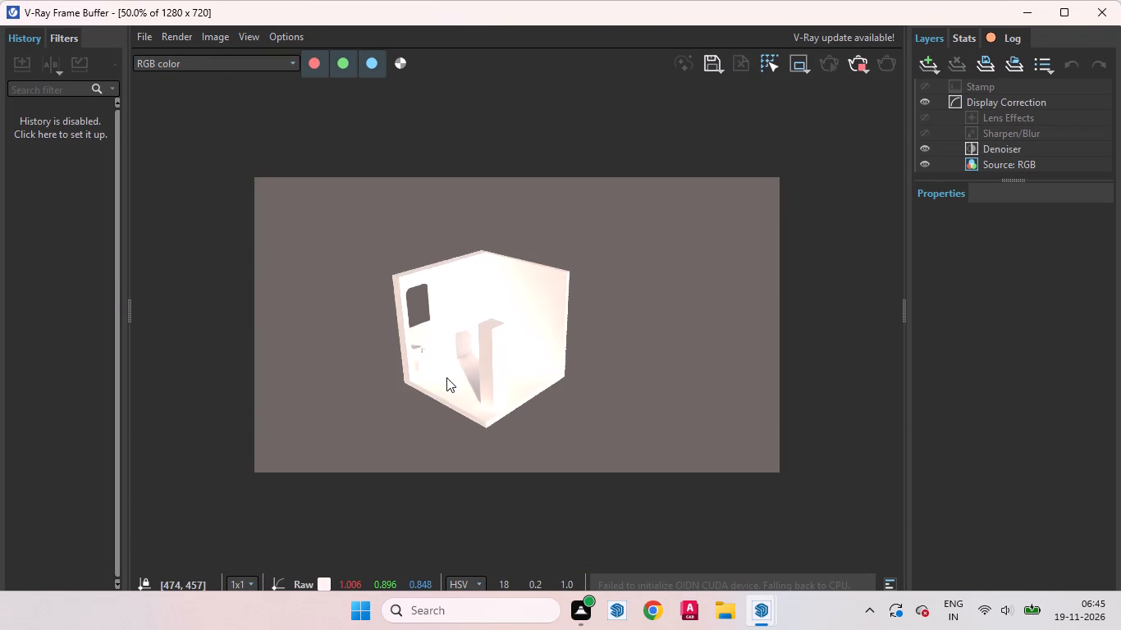
scroll(429, 336, up, 1)
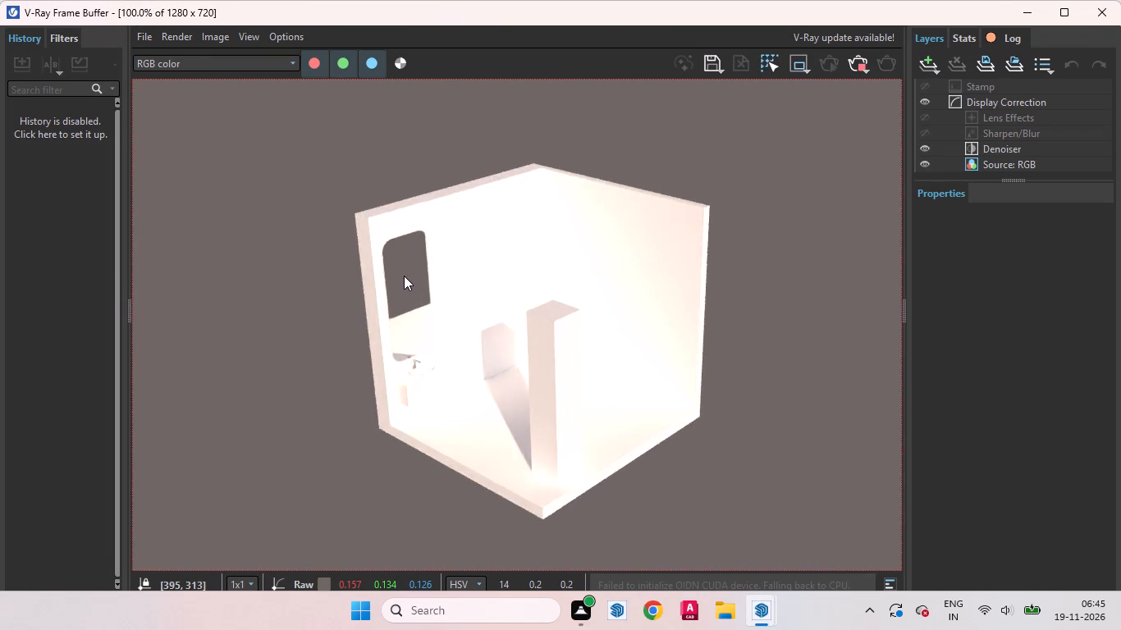
scroll(404, 276, up, 1)
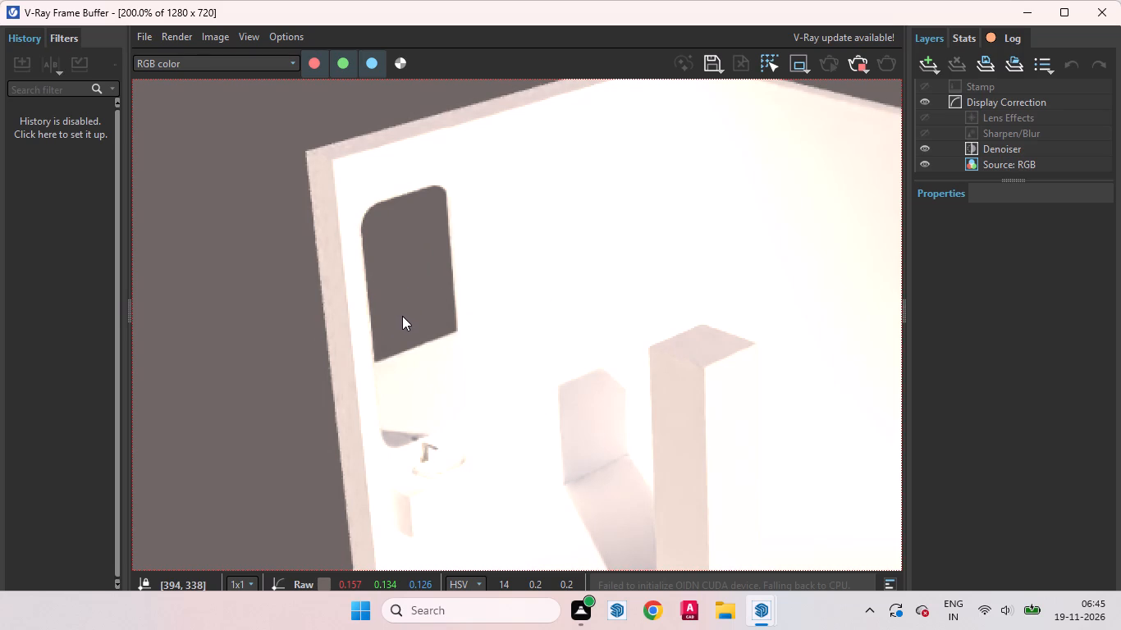
scroll(387, 367, down, 1)
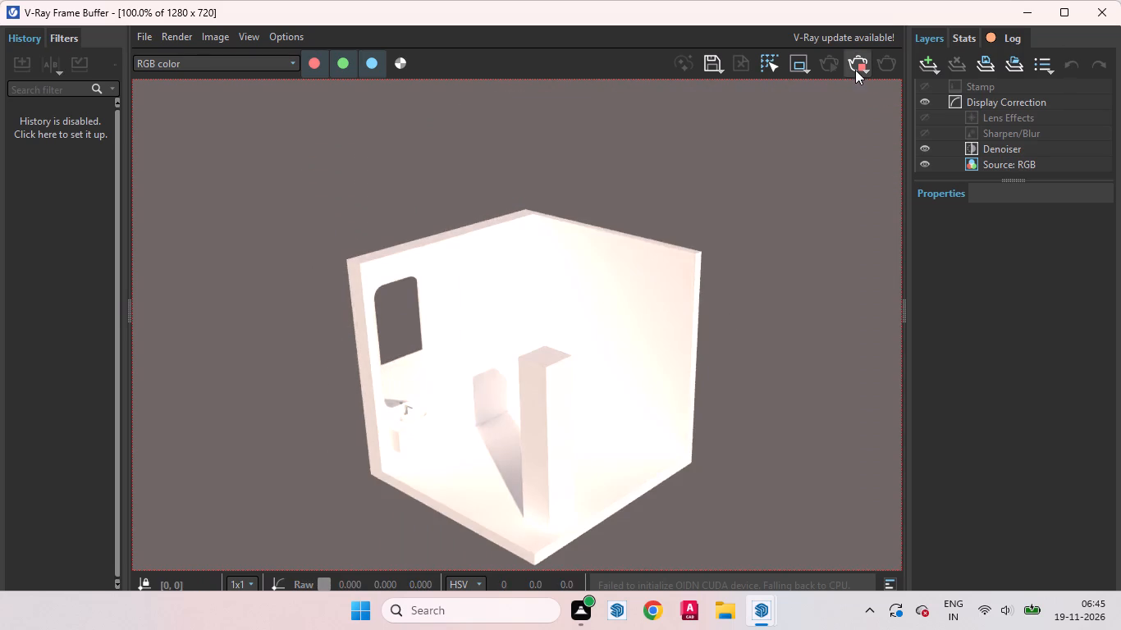
click(855, 69)
click(1024, 14)
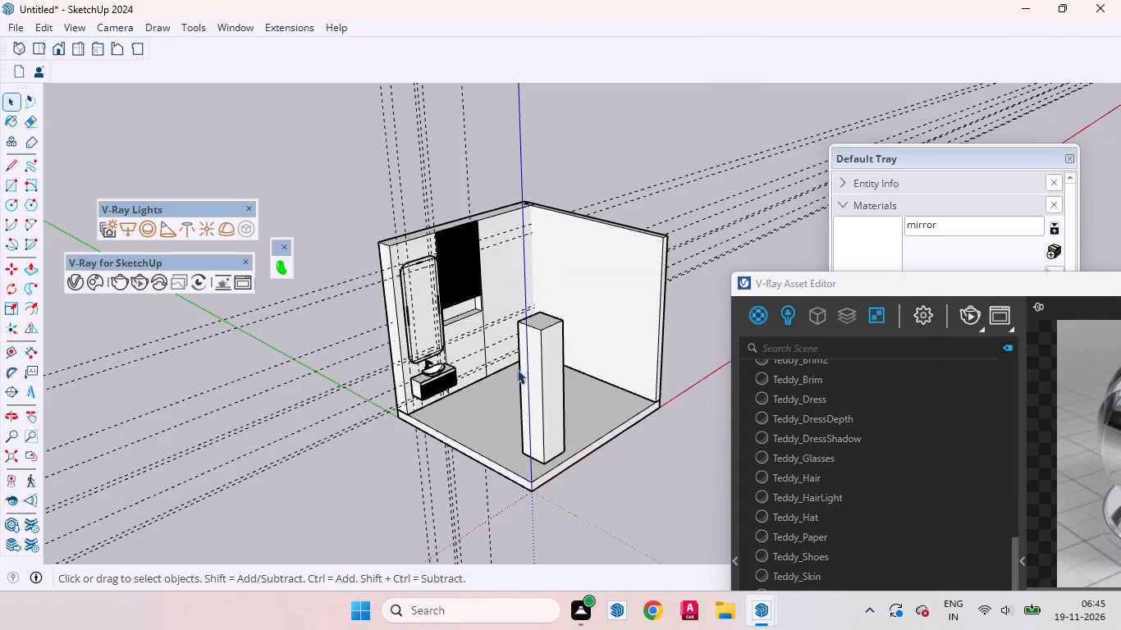
Undo the tall column and its base rectangle on the floor in front of the mirror.
click(548, 367)
double_click(533, 367)
click(544, 360)
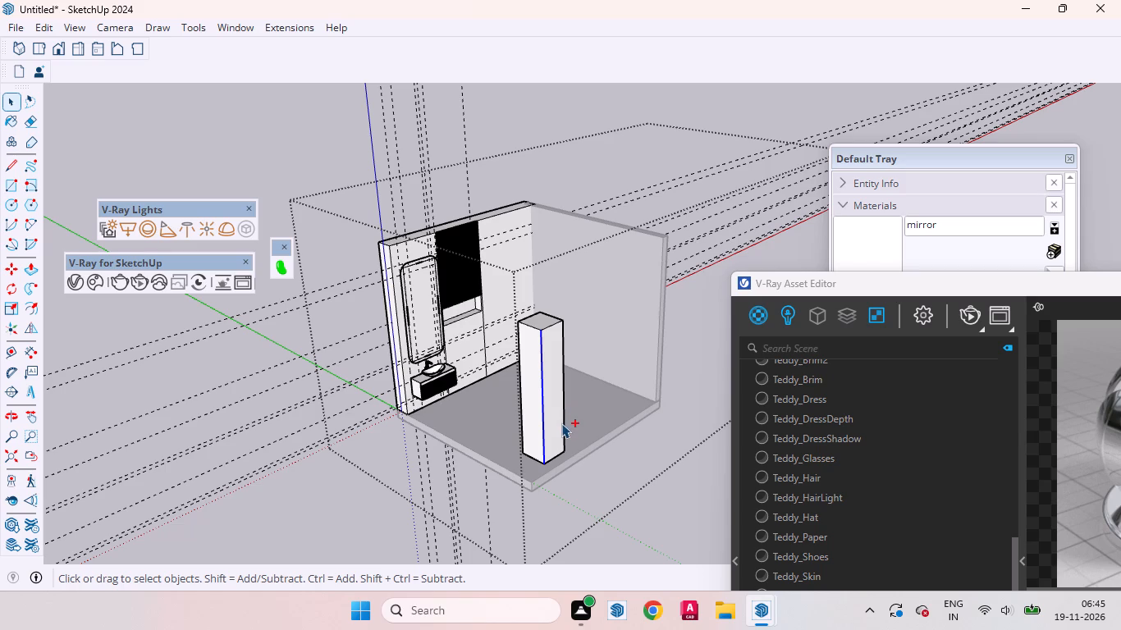
key(ctrl+z)
key(ctrl+z)
key(ctrl+z)
key(ctrl+z)
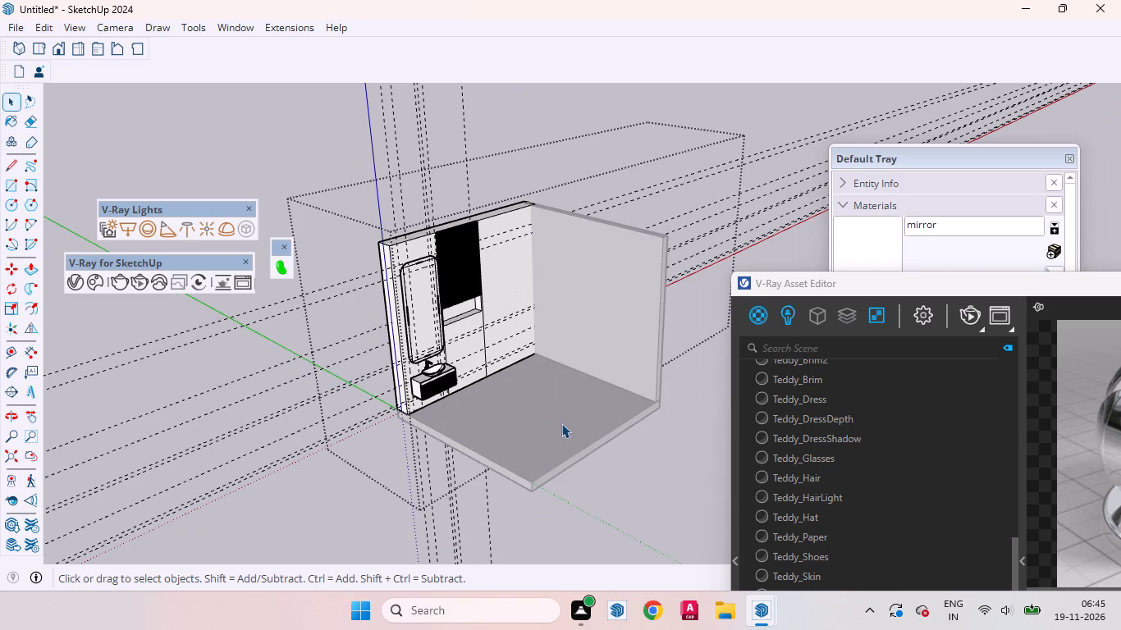
Delete all the vertical and horizontal construction guide lines running through the bathroom model.
key(space)
scroll(489, 495, down, 6)
middle_drag(483, 468, 418, 457)
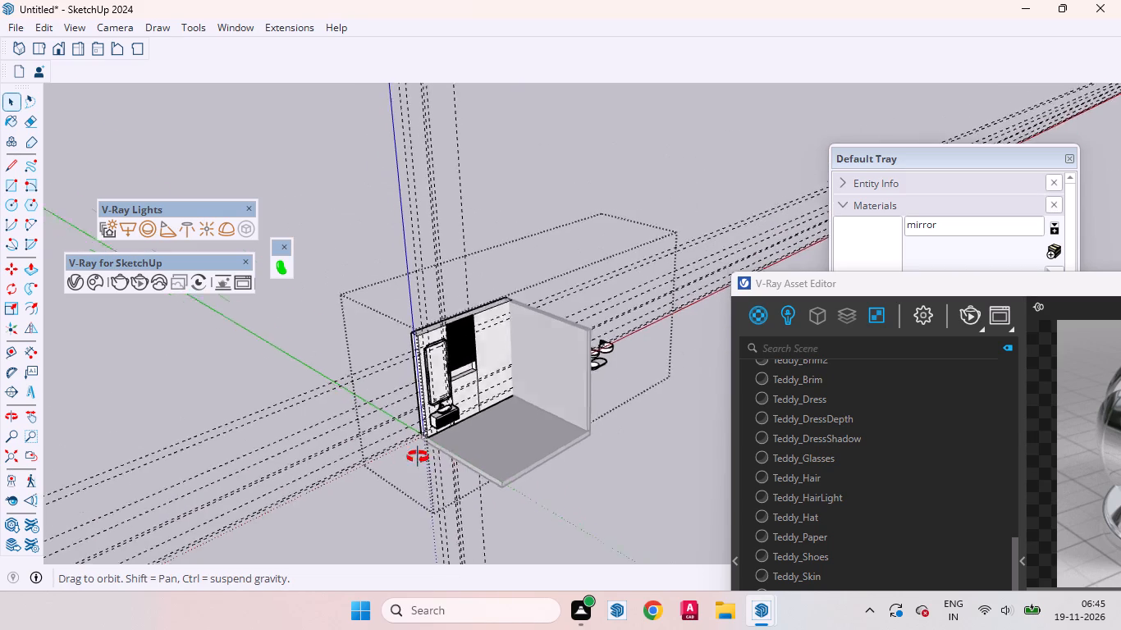
middle_drag(418, 457, 283, 341)
drag(556, 240, 336, 91)
key(Delete)
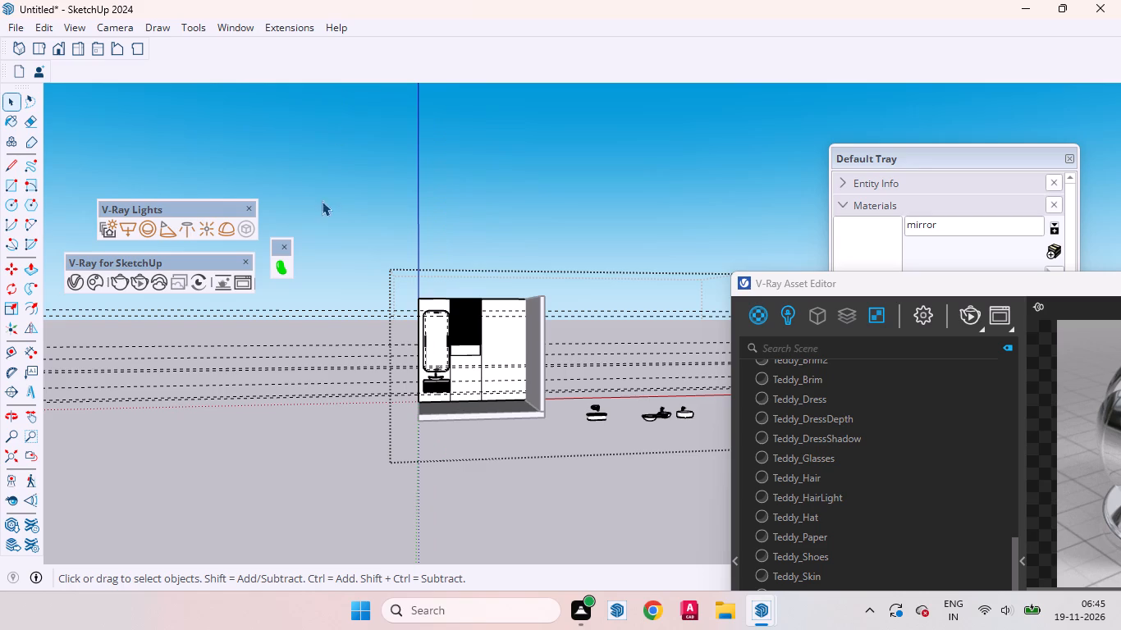
drag(327, 436, 242, 177)
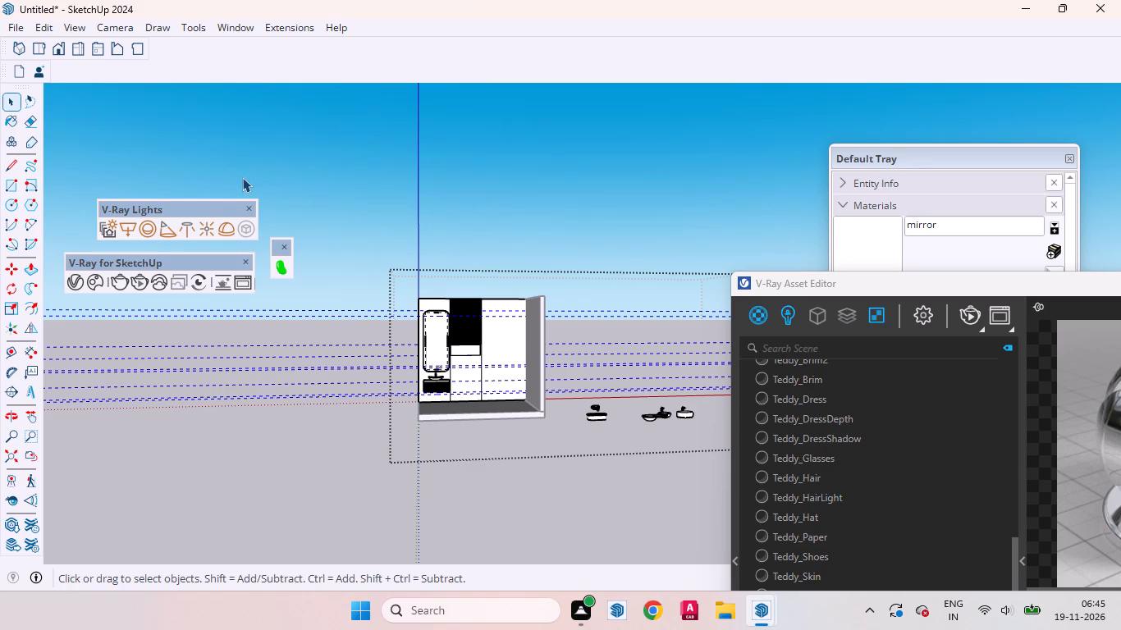
key(Delete)
Explode the group containing the spare basin and tap models, and the outer group that encloses it with the back wall.
scroll(463, 352, up, 4)
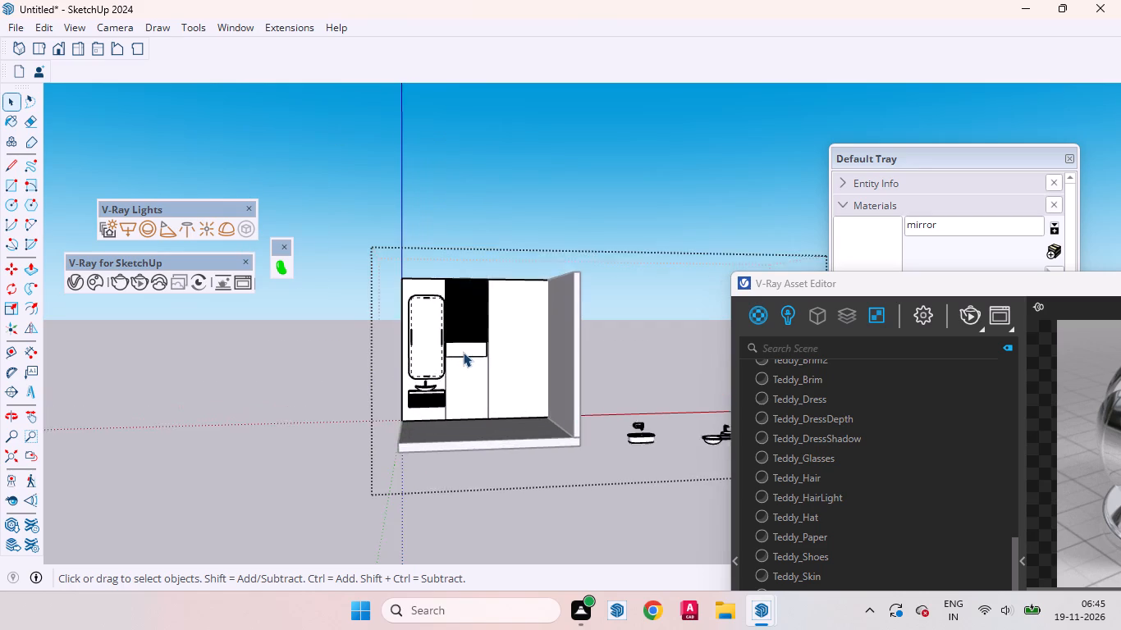
scroll(463, 352, up, 2)
scroll(307, 377, down, 13)
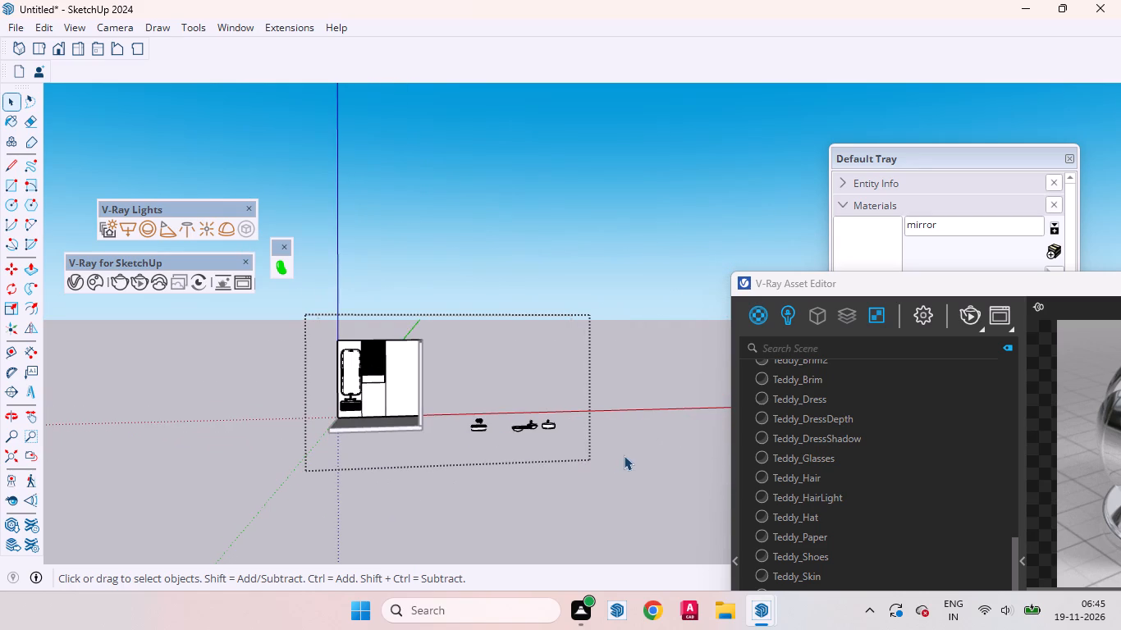
drag(601, 457, 467, 367)
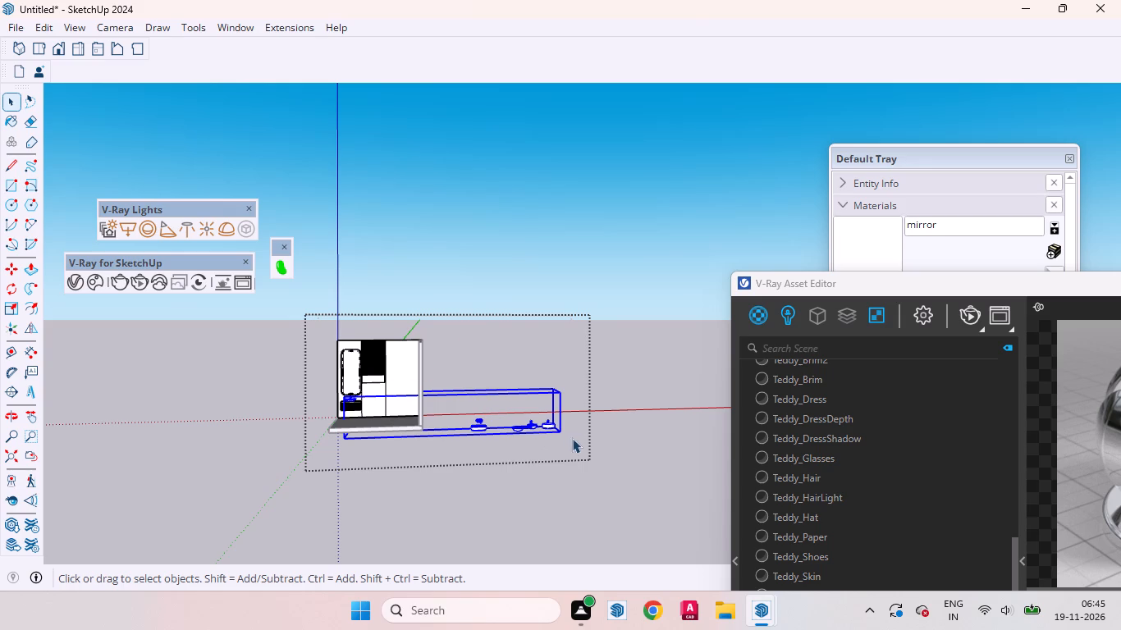
right_click(552, 429)
click(628, 126)
click(636, 423)
drag(570, 439, 483, 404)
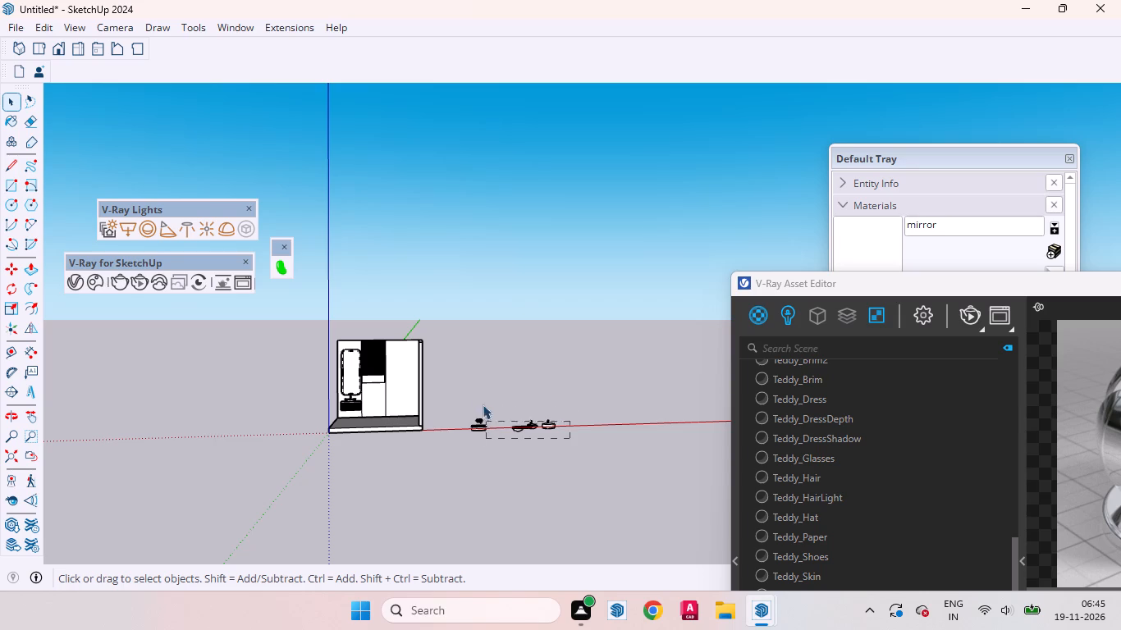
drag(483, 404, 464, 361)
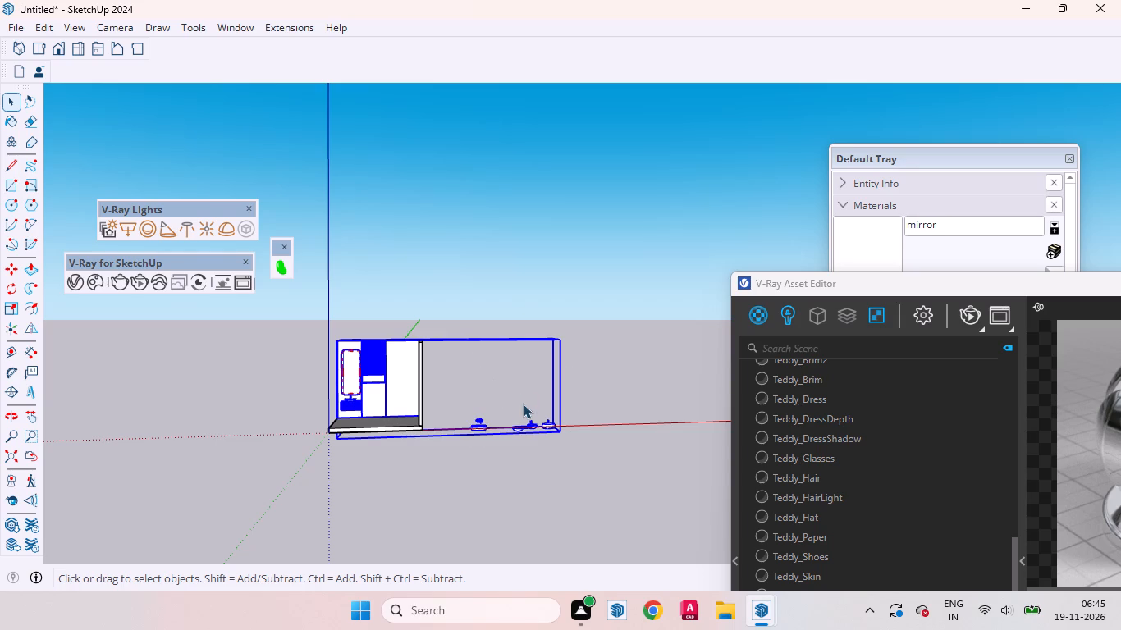
right_click(547, 427)
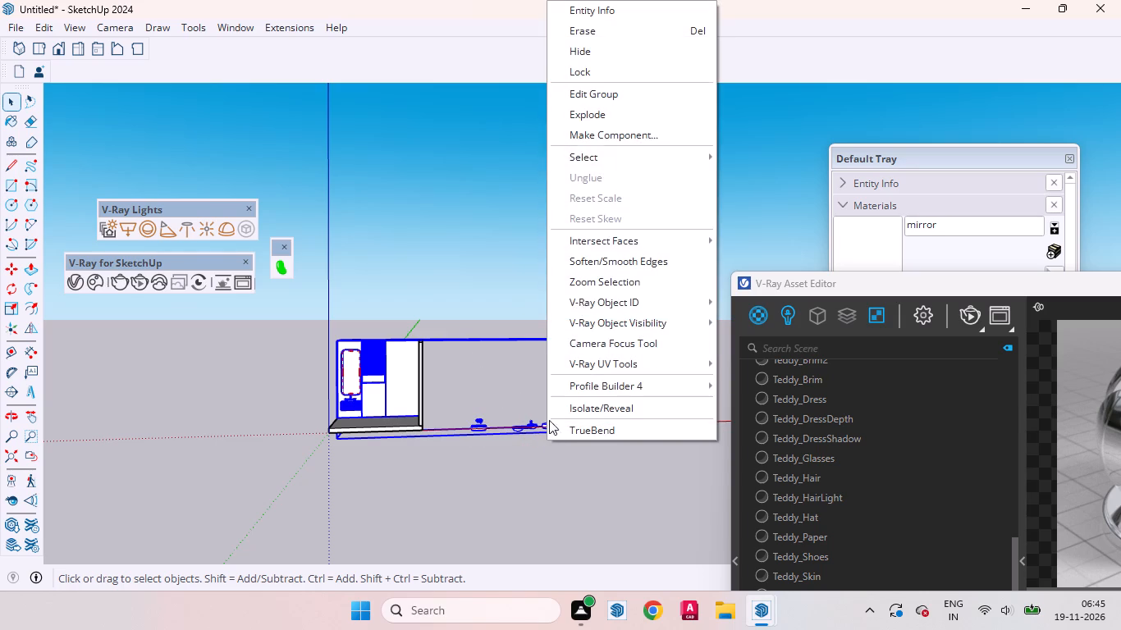
click(595, 117)
click(620, 440)
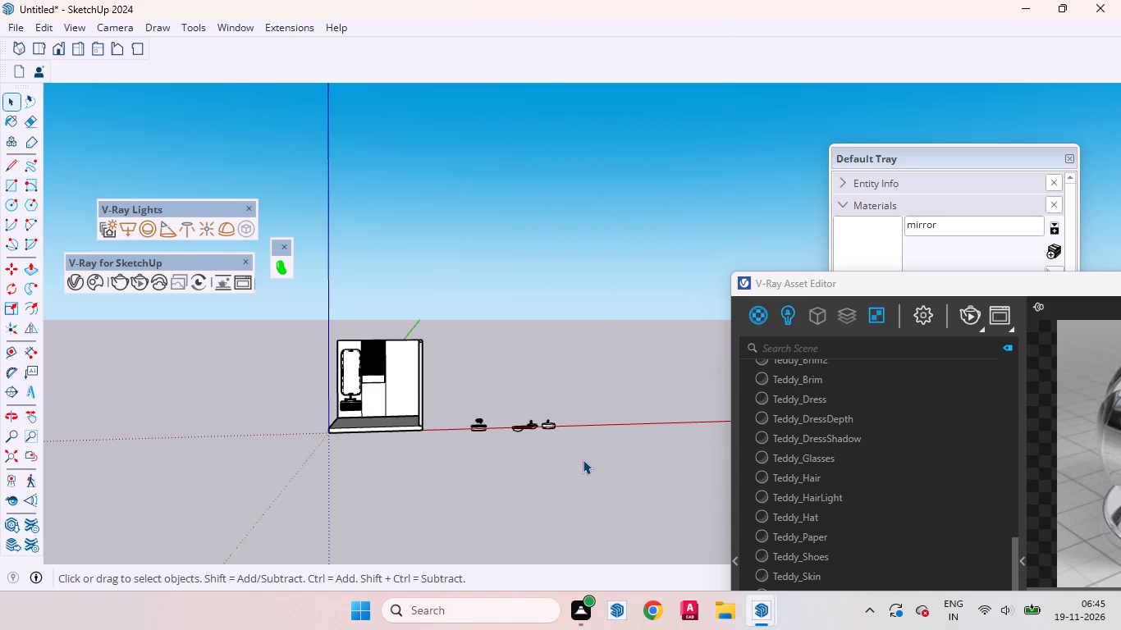
Delete the spare basin and tap models lying beside the room along the red axis.
drag(584, 459, 459, 348)
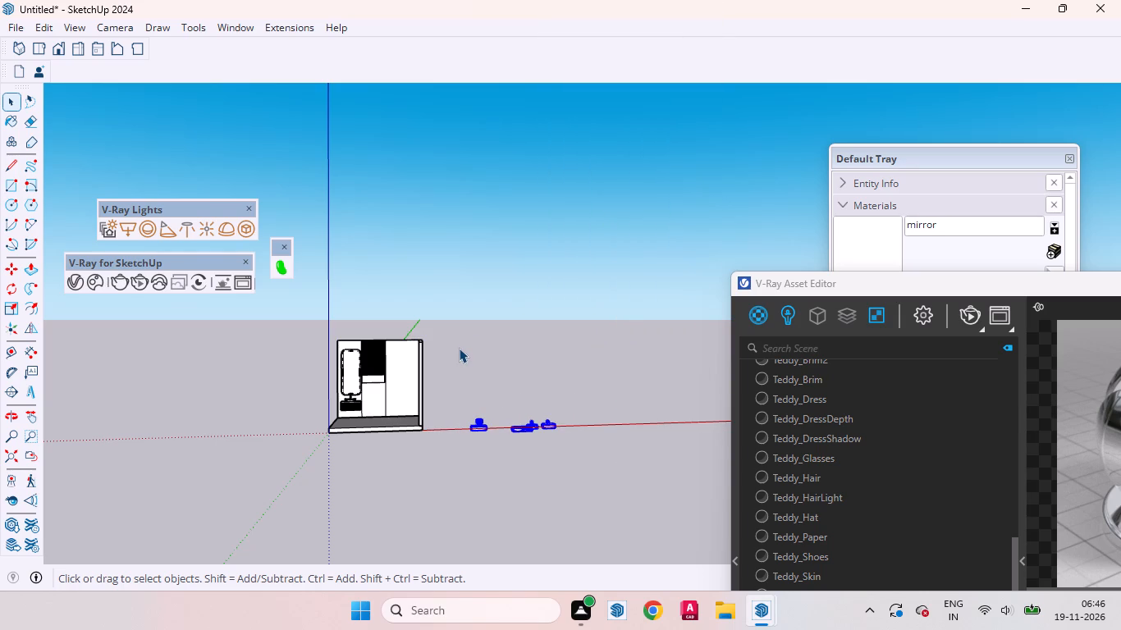
key(Delete)
click(522, 404)
Examine the basin unit, the mirror and the wall niche at close range from the front and above.
scroll(341, 381, up, 4)
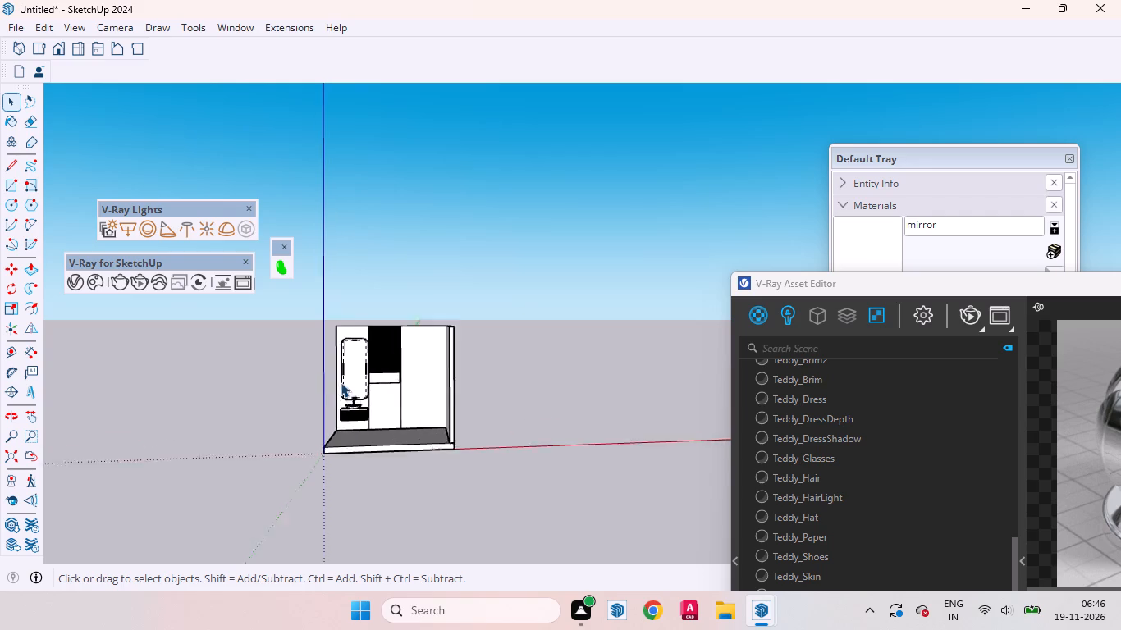
scroll(341, 382, up, 20)
middle_drag(406, 480, 376, 441)
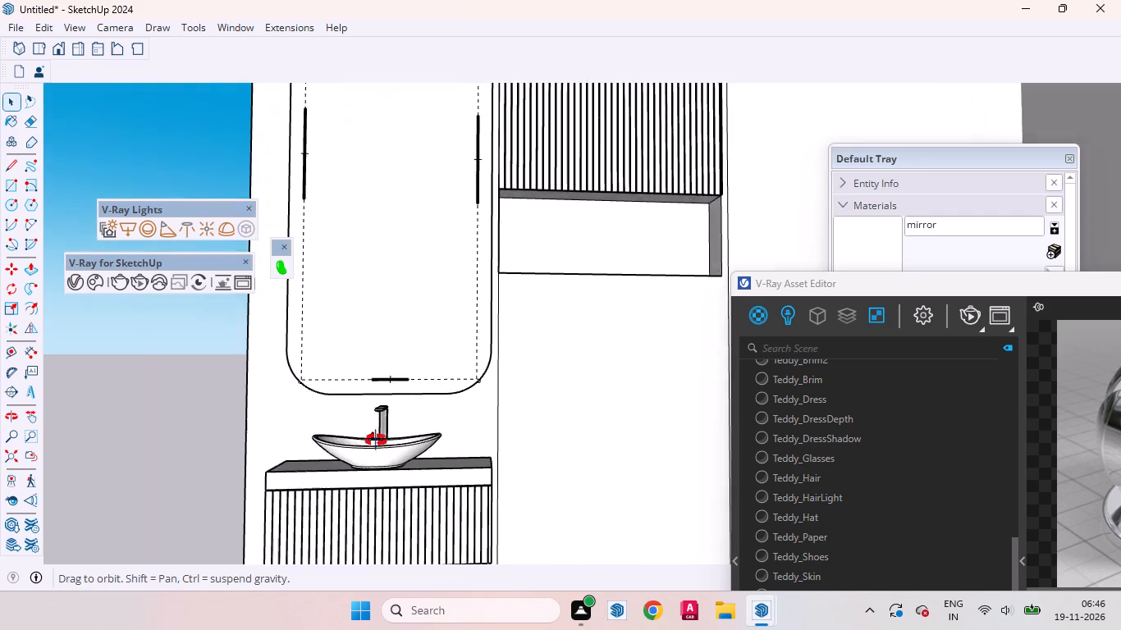
middle_drag(376, 441, 318, 629)
scroll(384, 388, up, 3)
scroll(507, 401, down, 6)
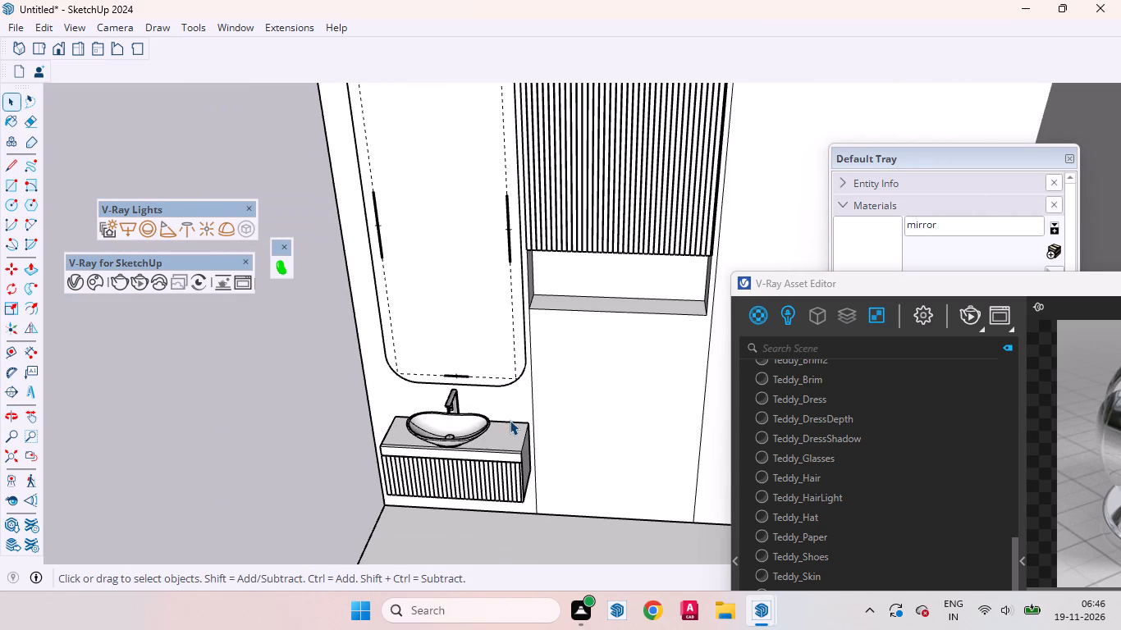
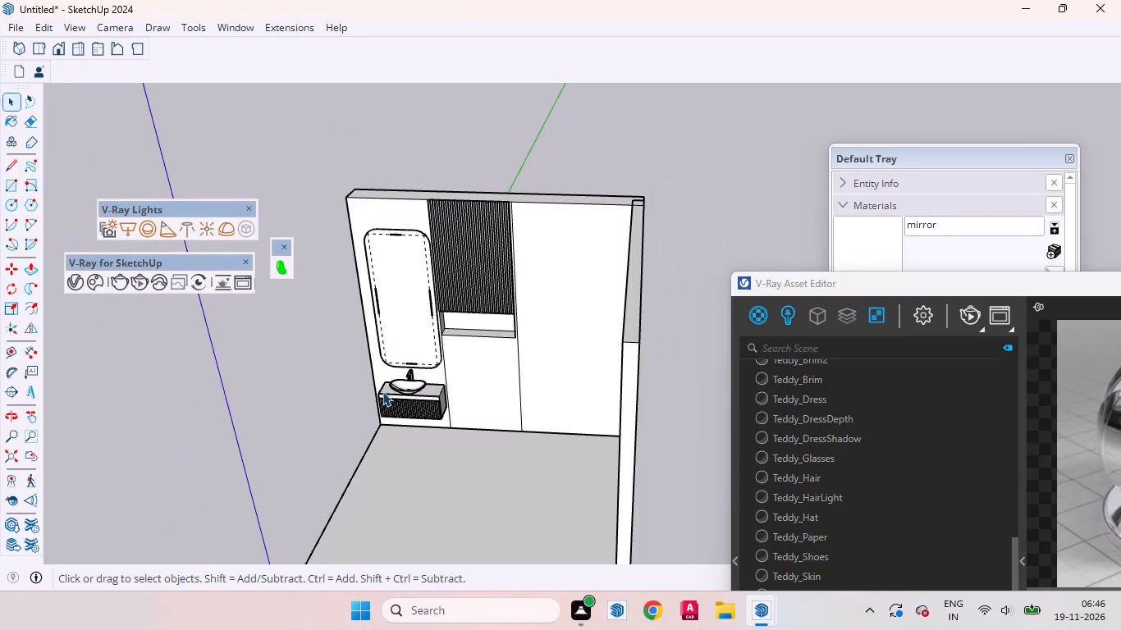
Remove the vertical wall edge running from the niche's lower corner down to the floor beside the vanity.
middle_drag(533, 383, 583, 385)
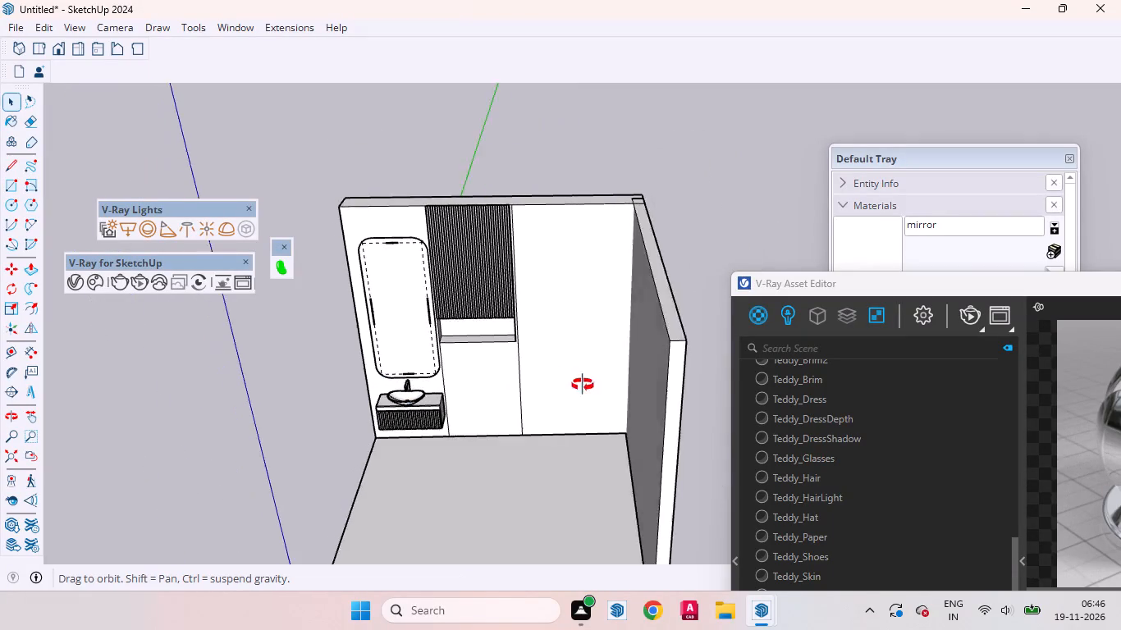
middle_drag(583, 385, 538, 309)
scroll(442, 357, up, 5)
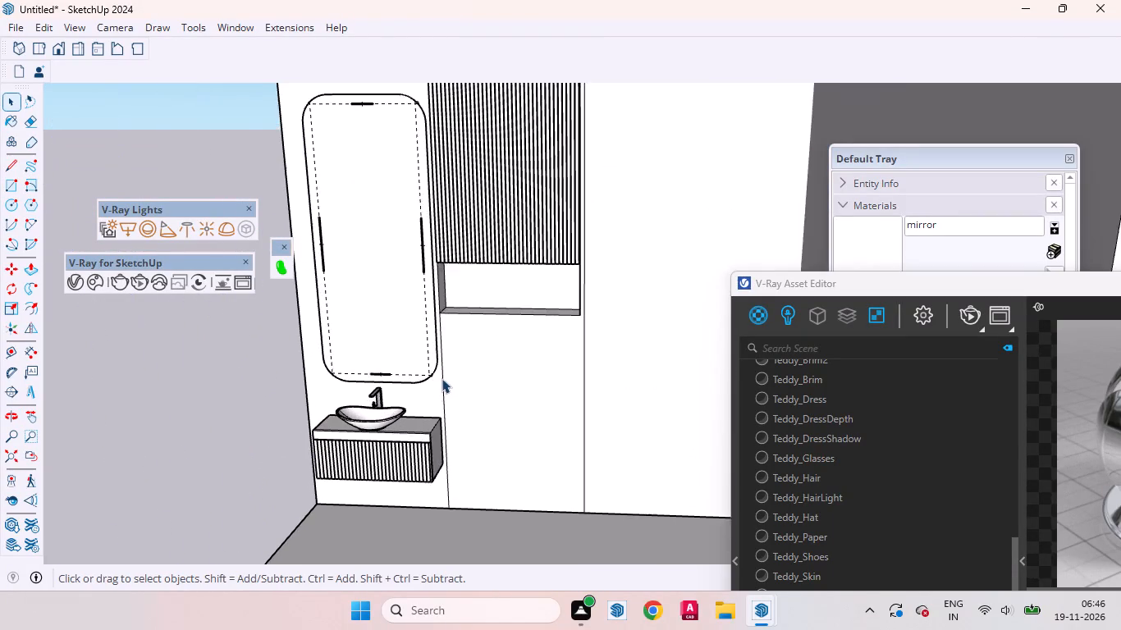
scroll(442, 378, up, 3)
double_click(484, 379)
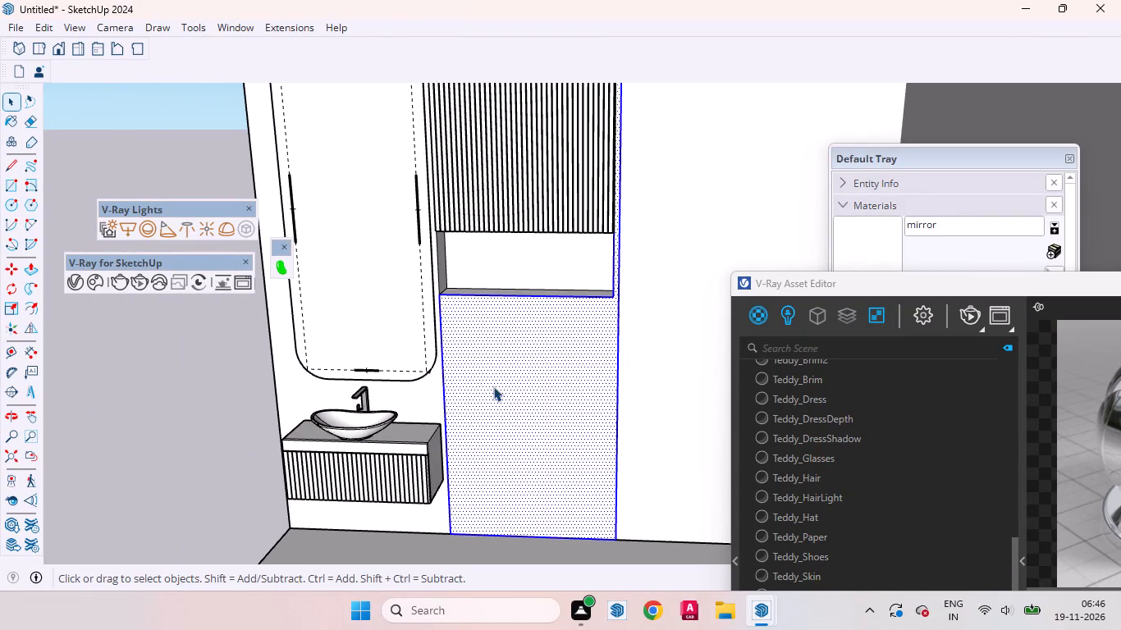
click(500, 386)
click(443, 386)
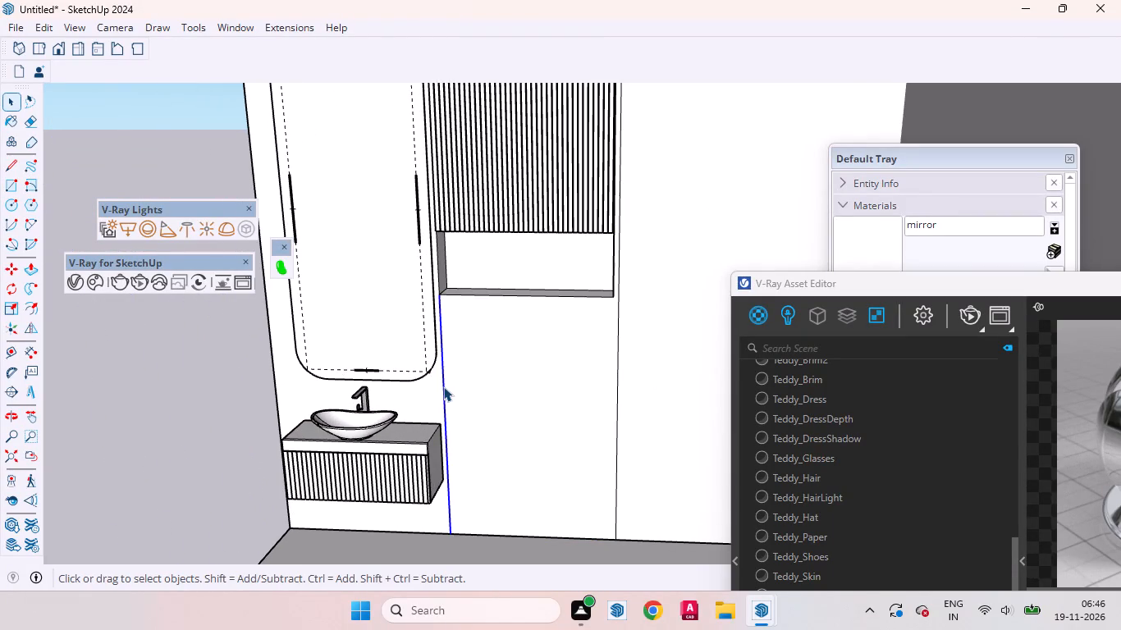
right_click(443, 386)
click(478, 141)
Place a horizontal guide 8" below the top edge of the back wall.
scroll(548, 445, down, 11)
scroll(580, 416, up, 3)
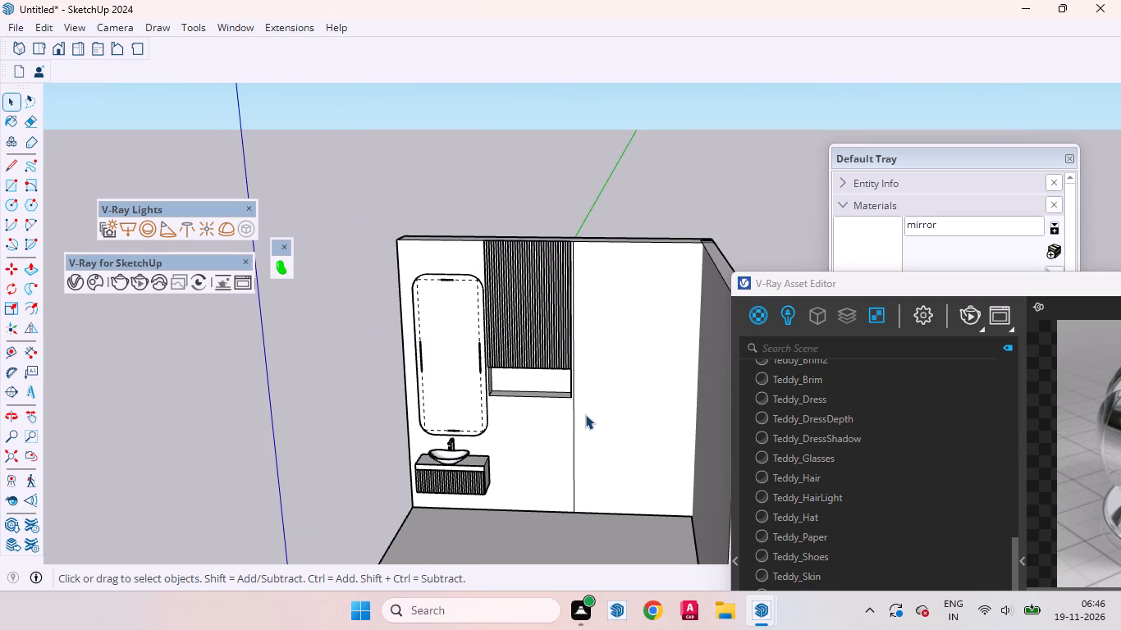
scroll(573, 351, up, 3)
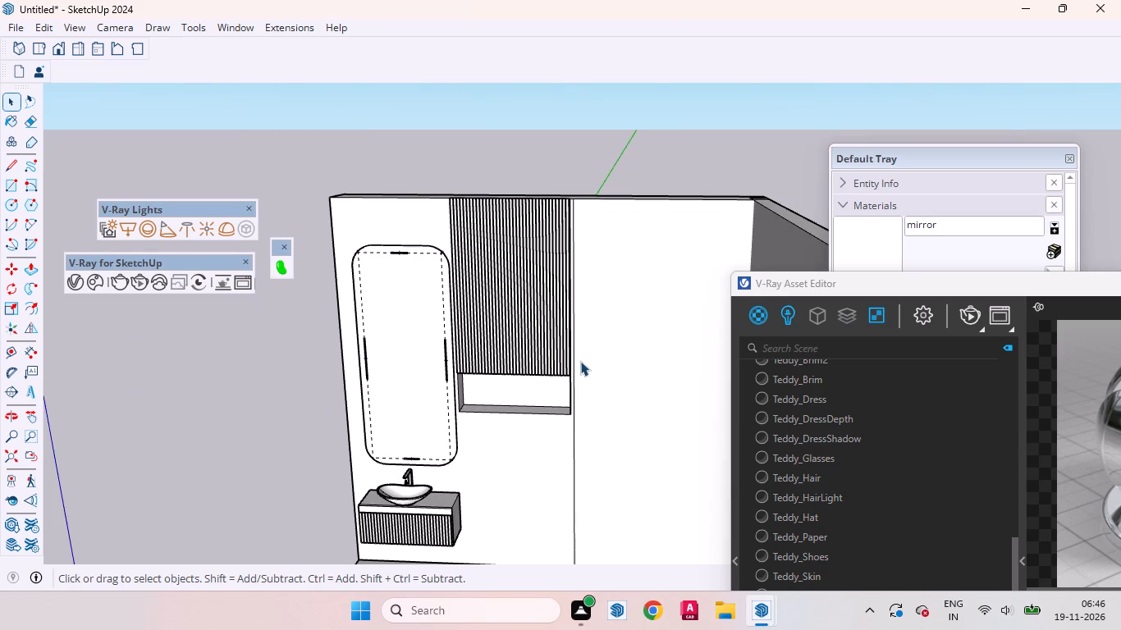
scroll(580, 363, up, 1)
scroll(574, 414, down, 6)
scroll(583, 435, up, 7)
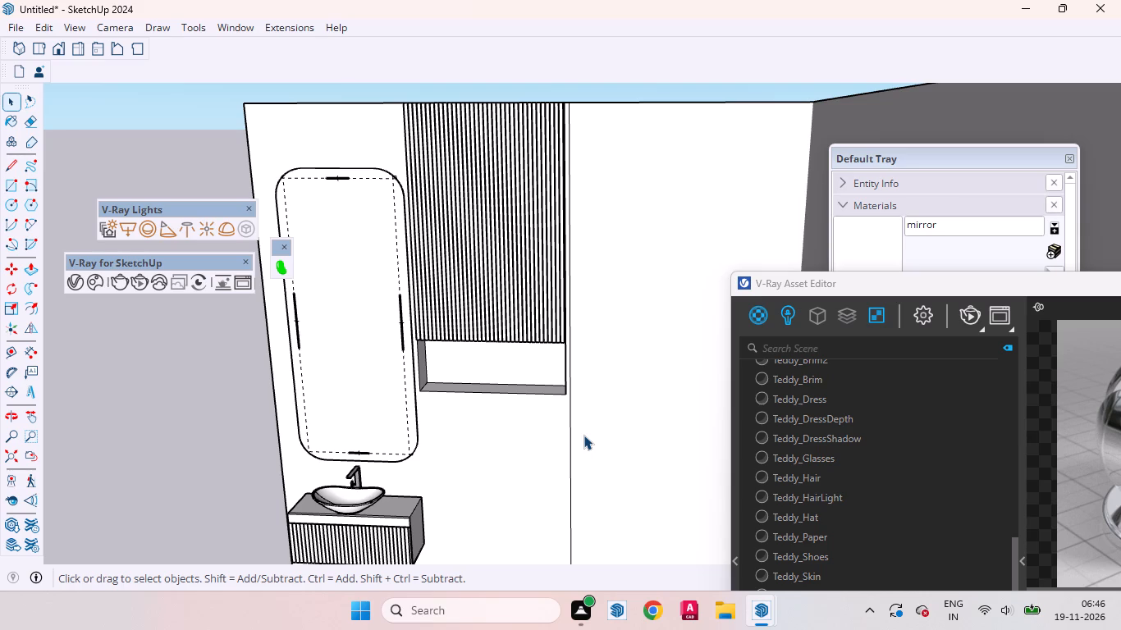
scroll(566, 442, down, 1)
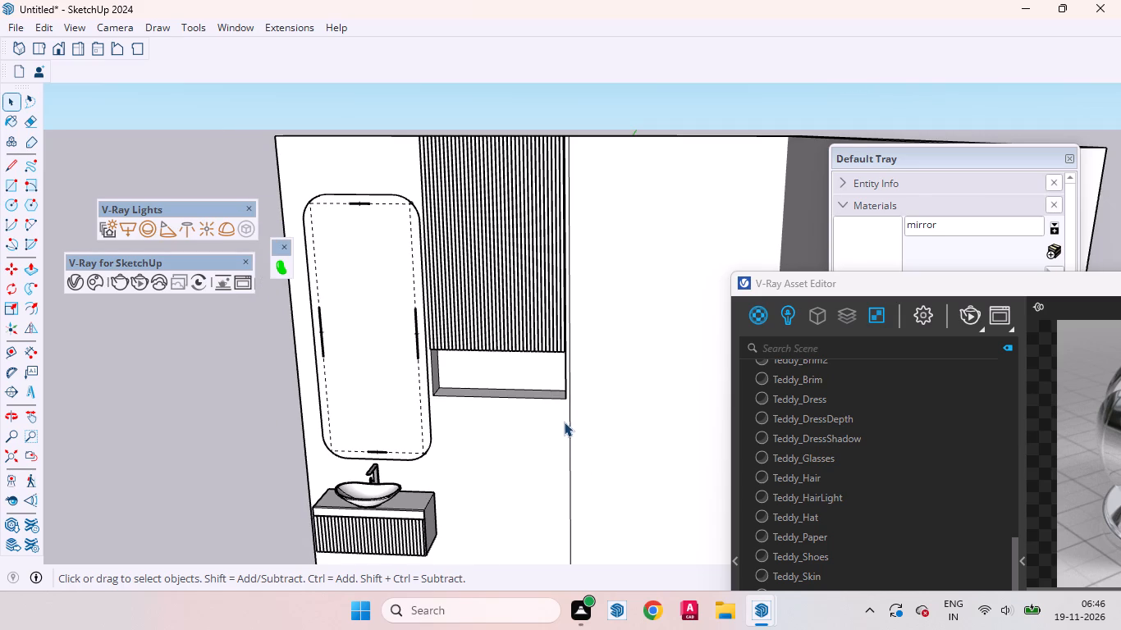
scroll(556, 322, up, 1)
scroll(535, 358, down, 2)
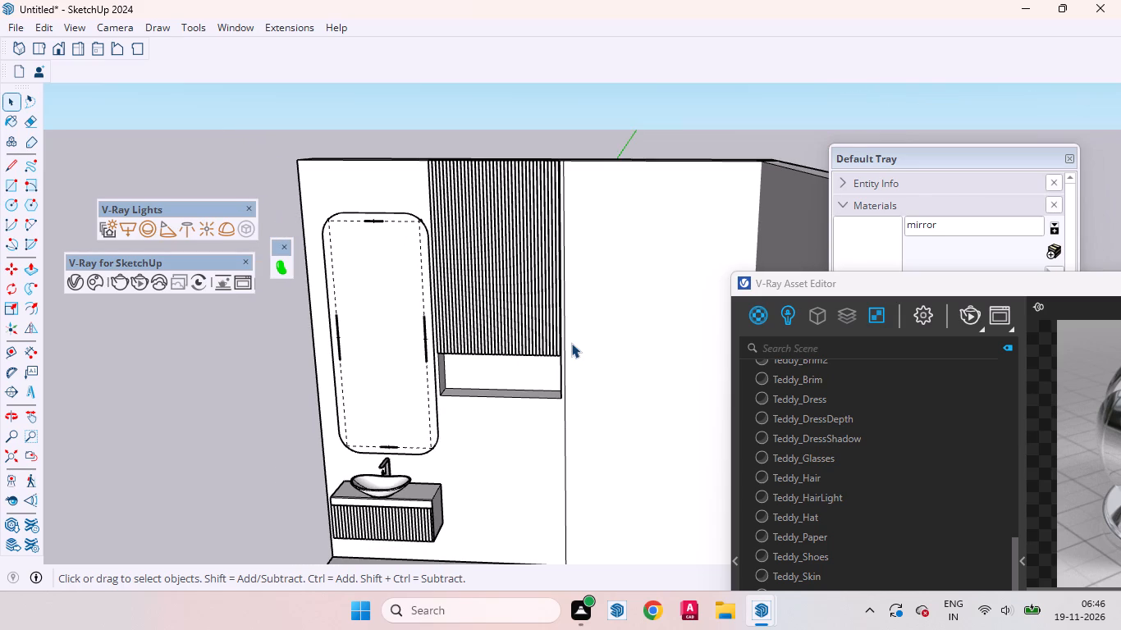
key(t)
scroll(605, 198, up, 3)
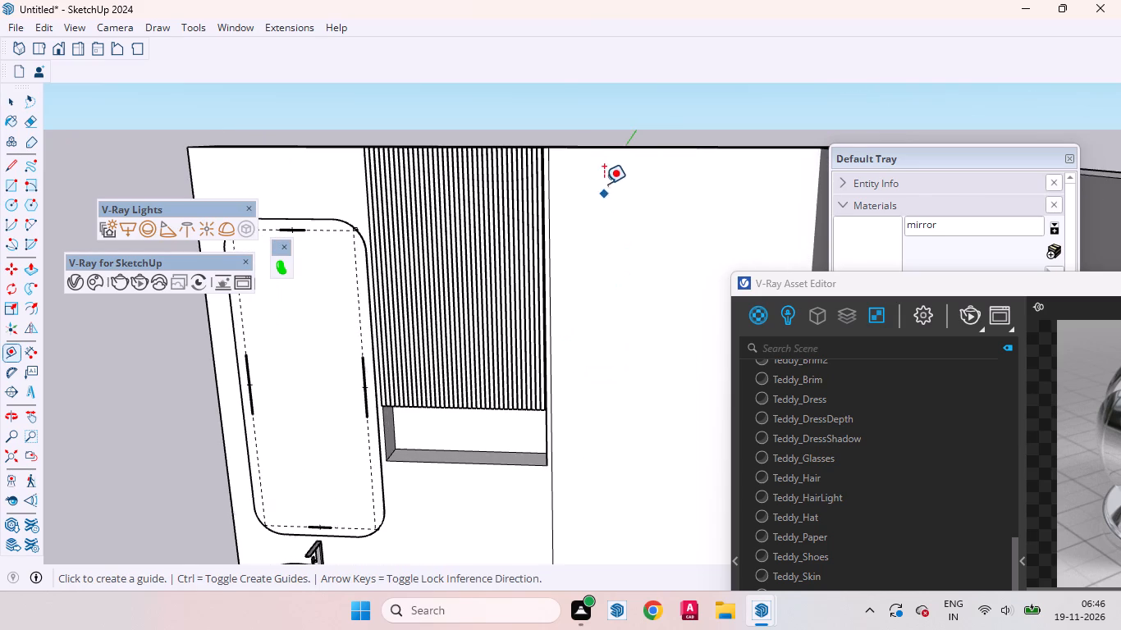
click(611, 150)
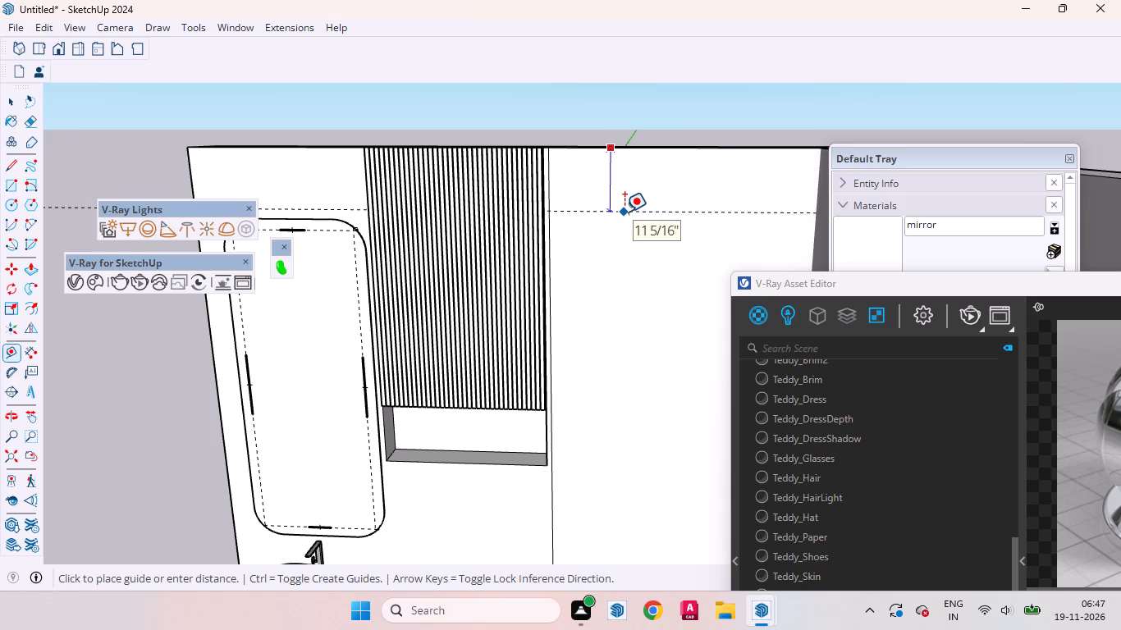
key(8)
key(Return)
key(space)
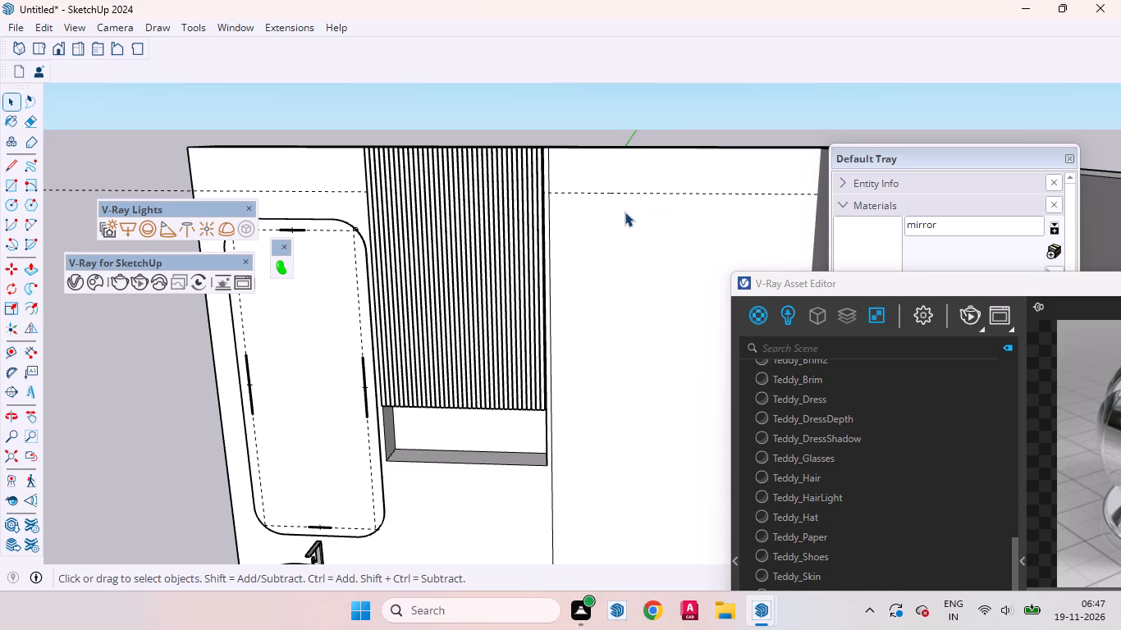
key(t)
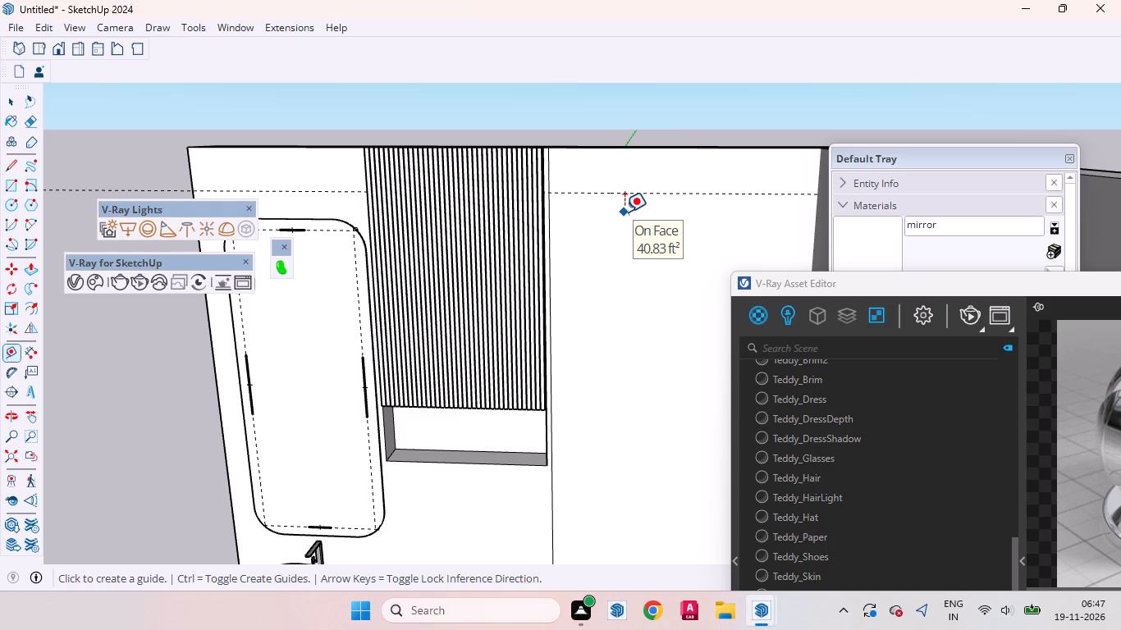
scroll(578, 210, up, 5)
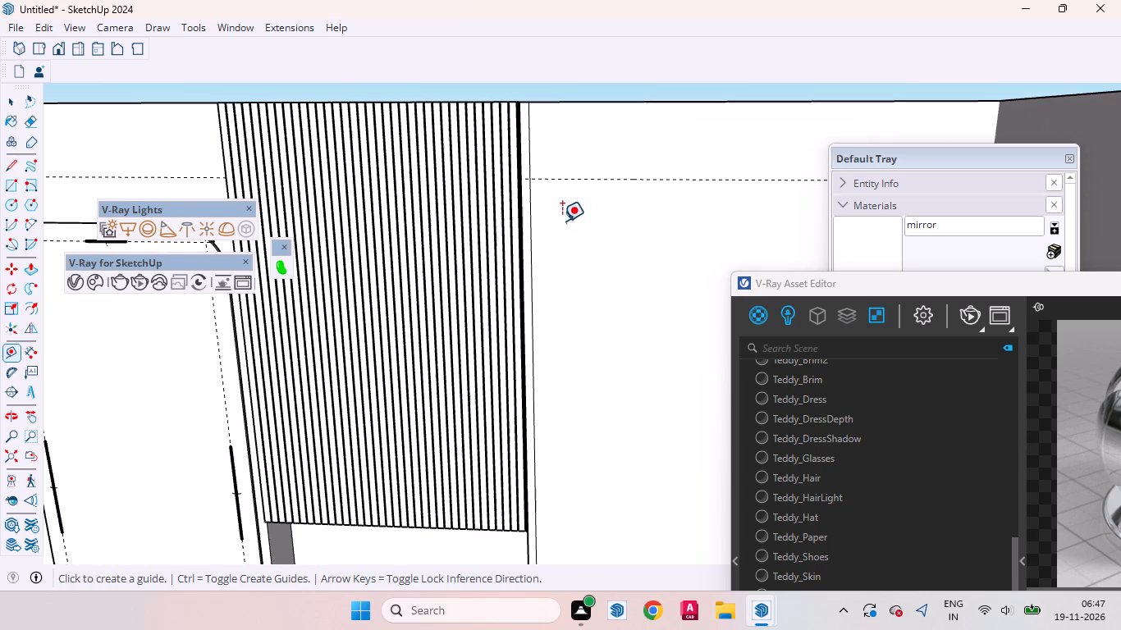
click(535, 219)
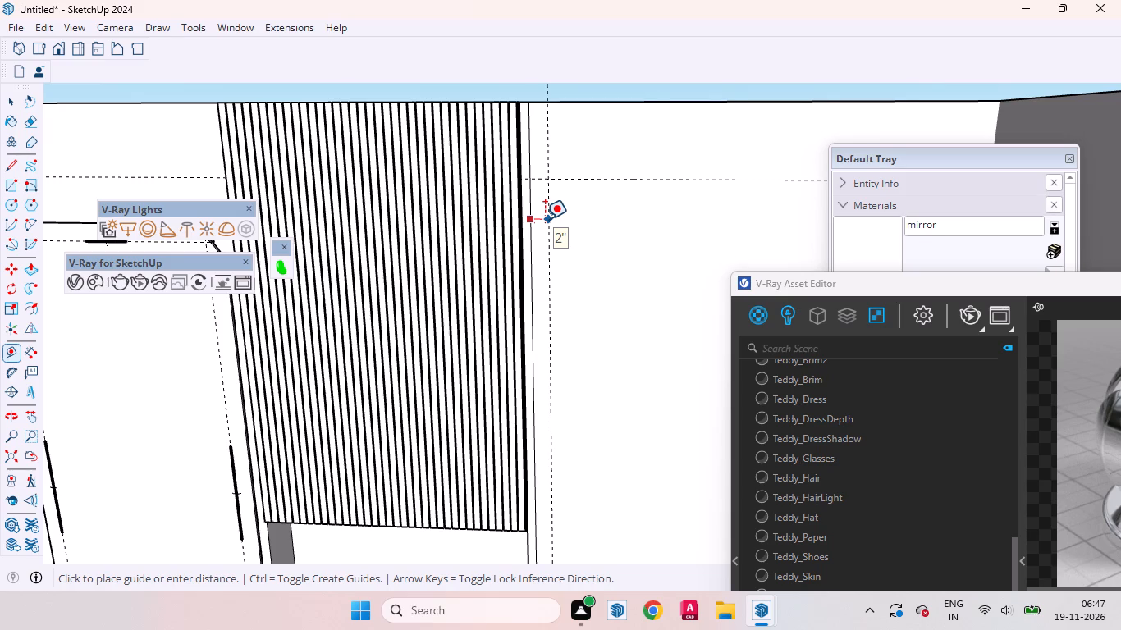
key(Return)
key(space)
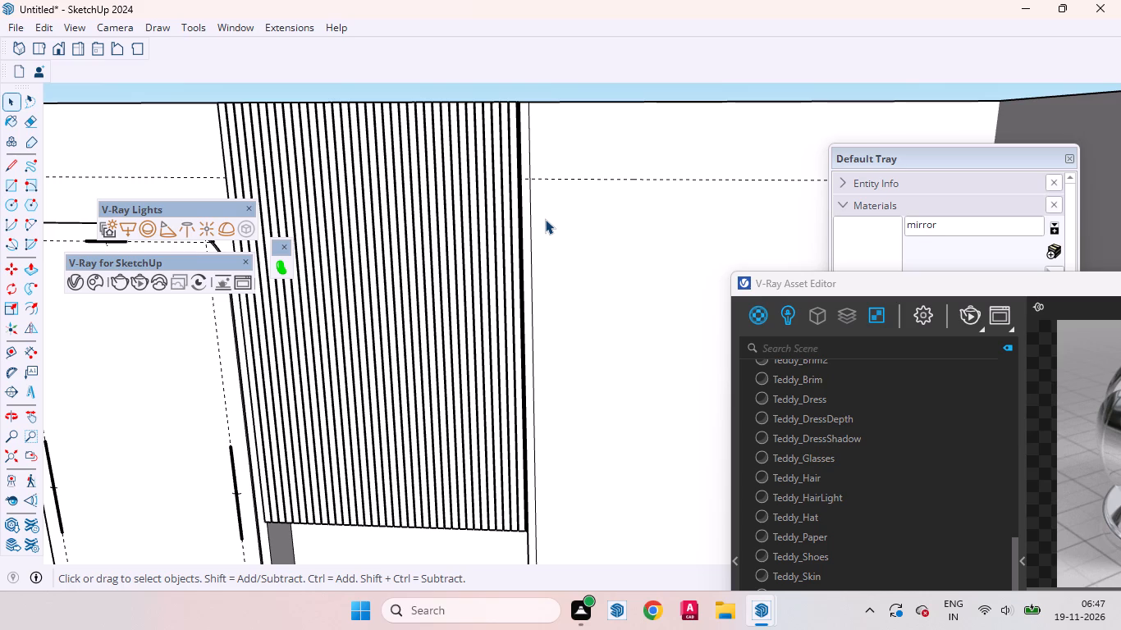
Place a vertical guide 2" from the wall edge beside the fluted panel, toward the plain wall section.
key(t)
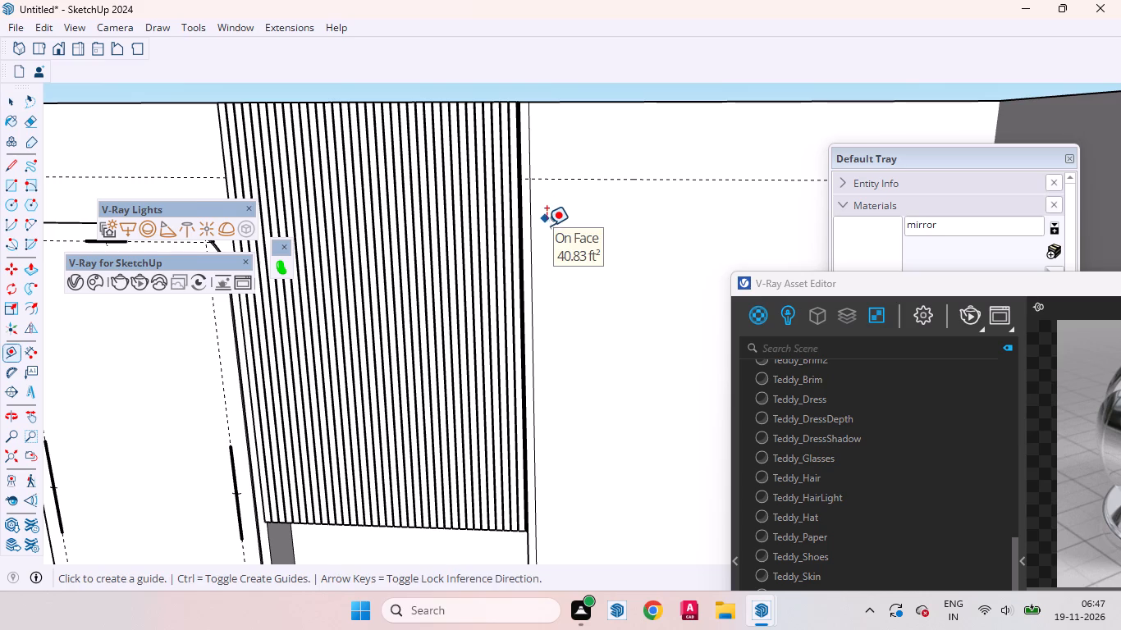
scroll(552, 253, up, 4)
click(518, 217)
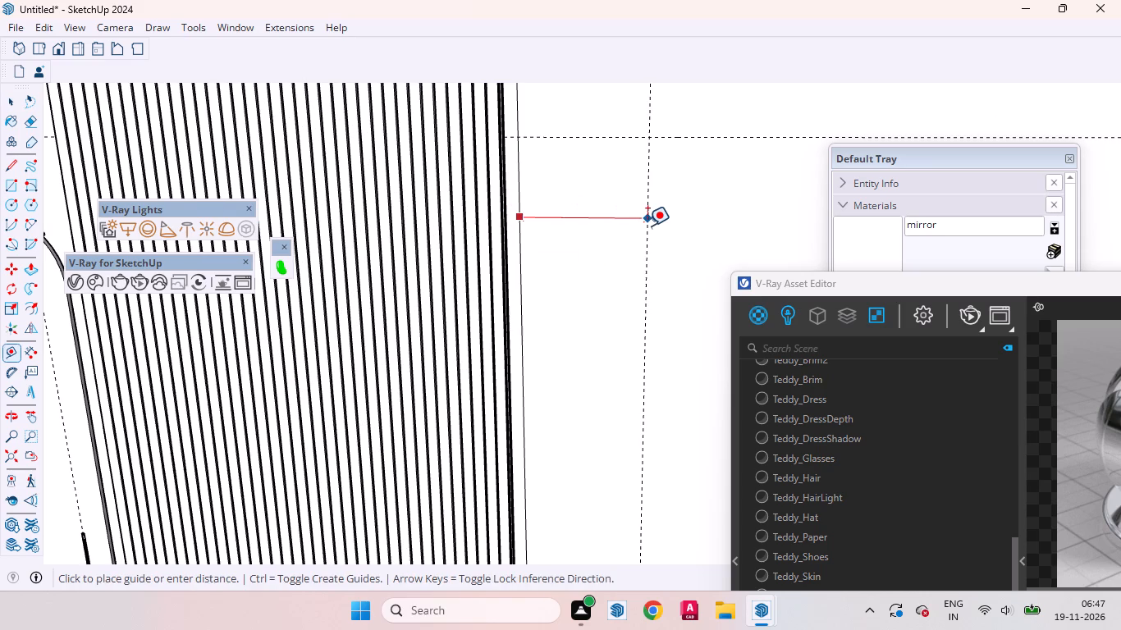
key(2)
key(Return)
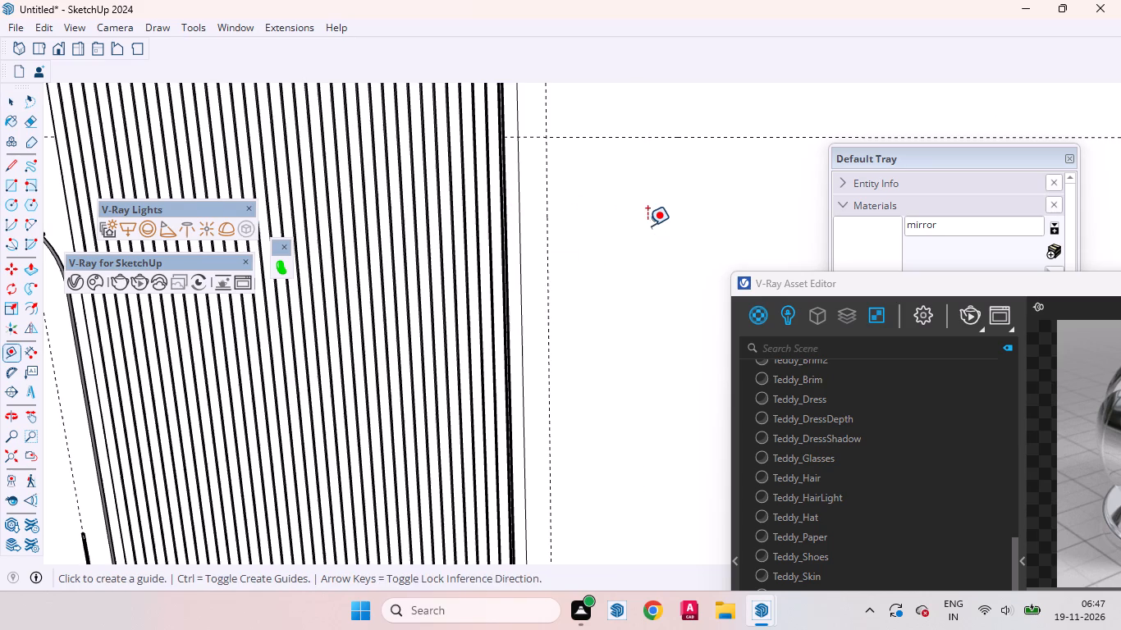
key(space)
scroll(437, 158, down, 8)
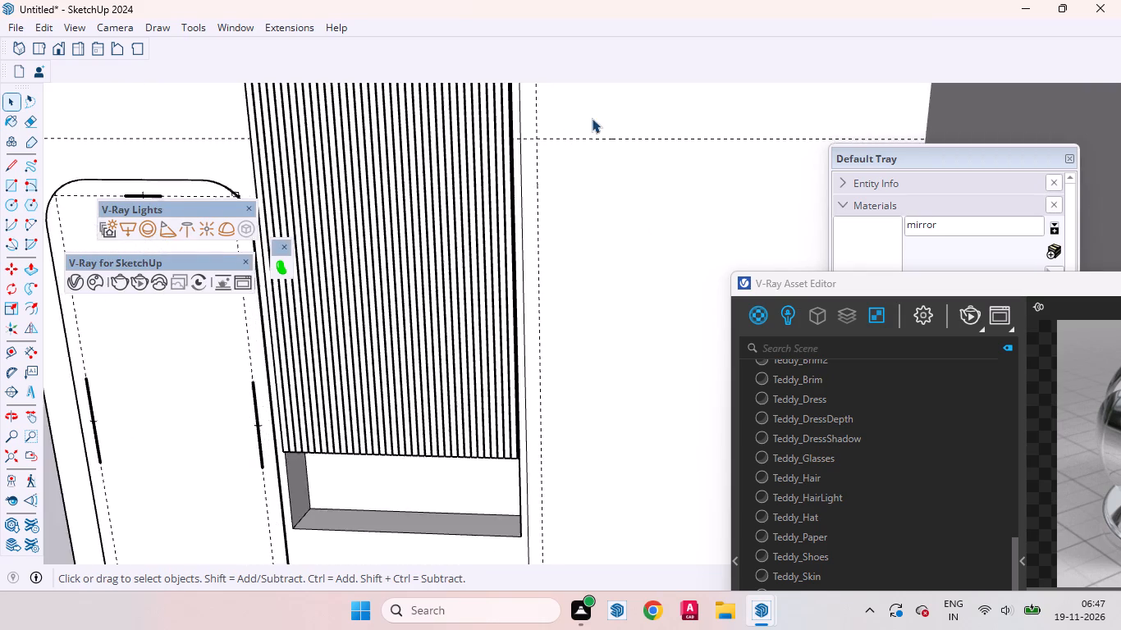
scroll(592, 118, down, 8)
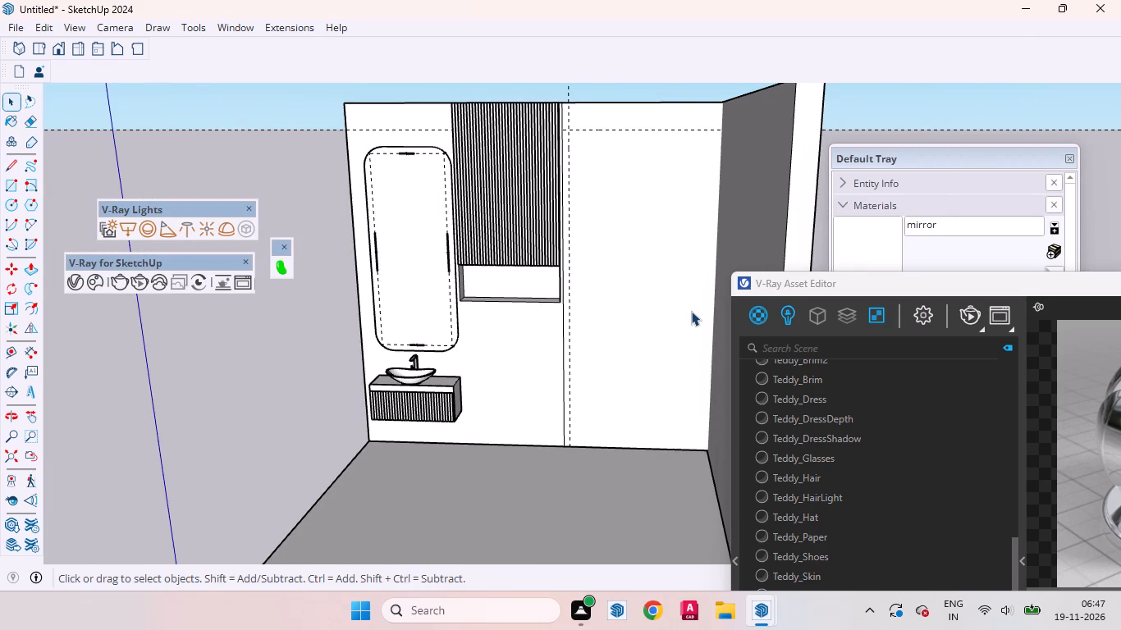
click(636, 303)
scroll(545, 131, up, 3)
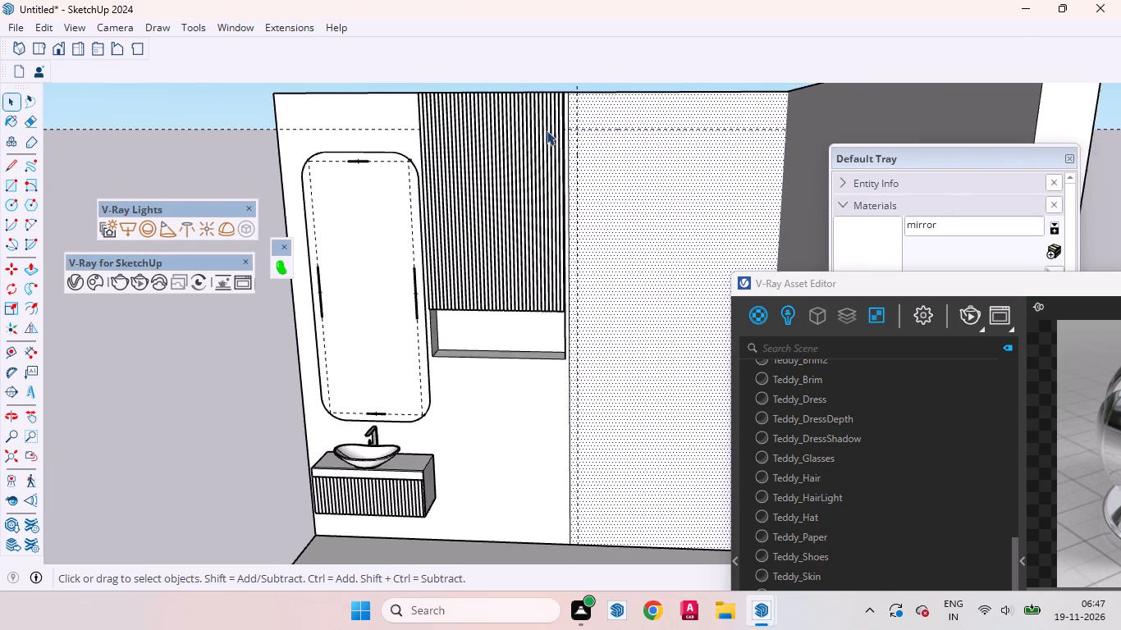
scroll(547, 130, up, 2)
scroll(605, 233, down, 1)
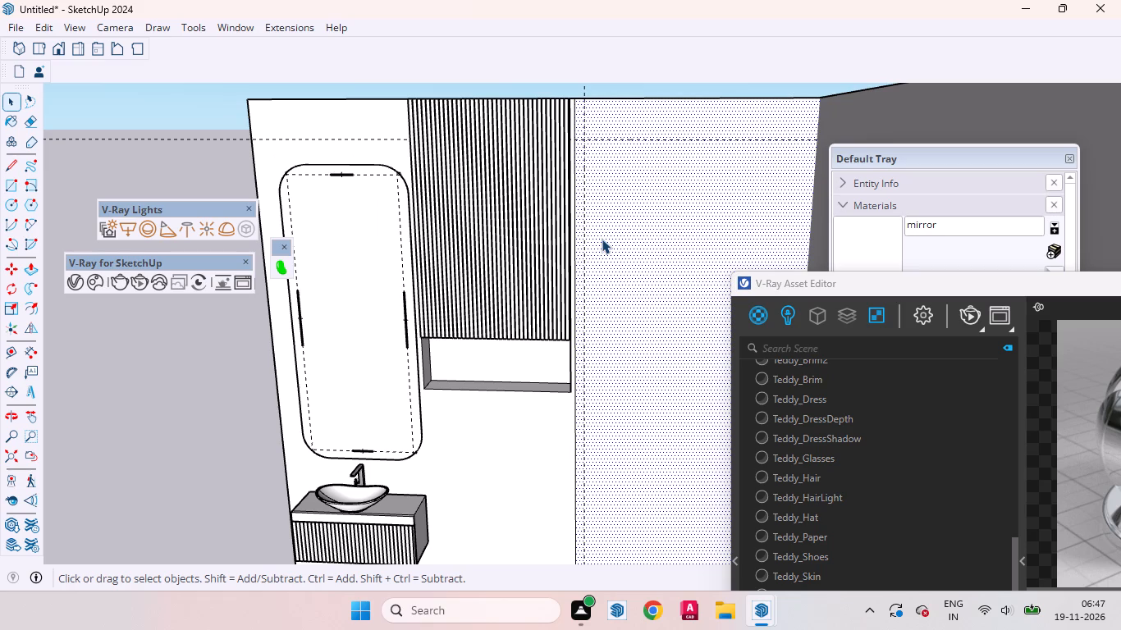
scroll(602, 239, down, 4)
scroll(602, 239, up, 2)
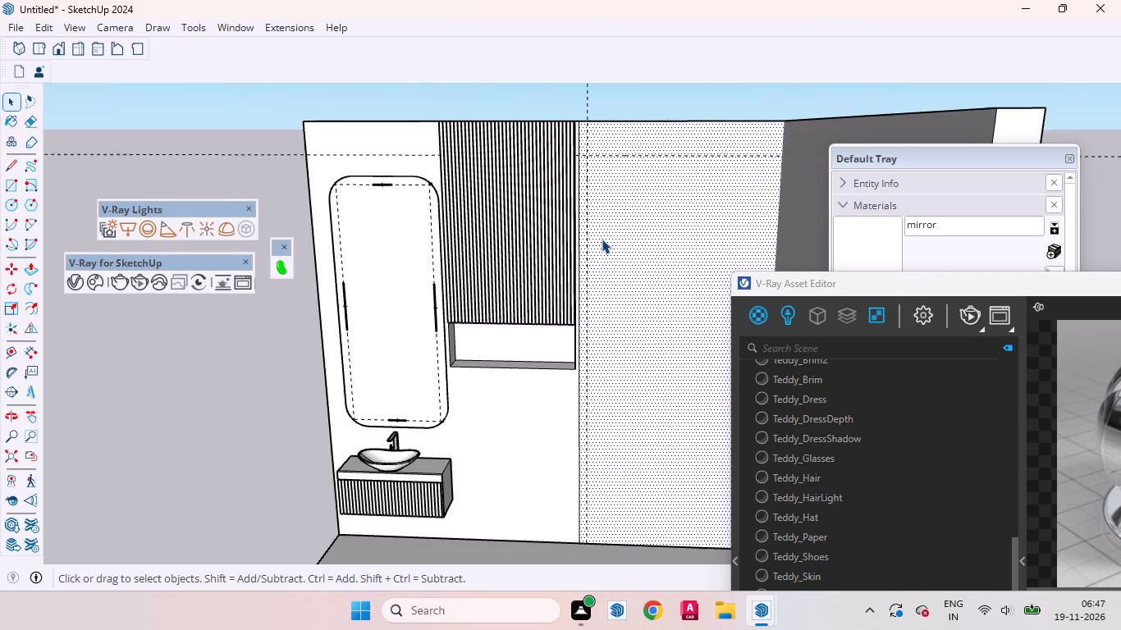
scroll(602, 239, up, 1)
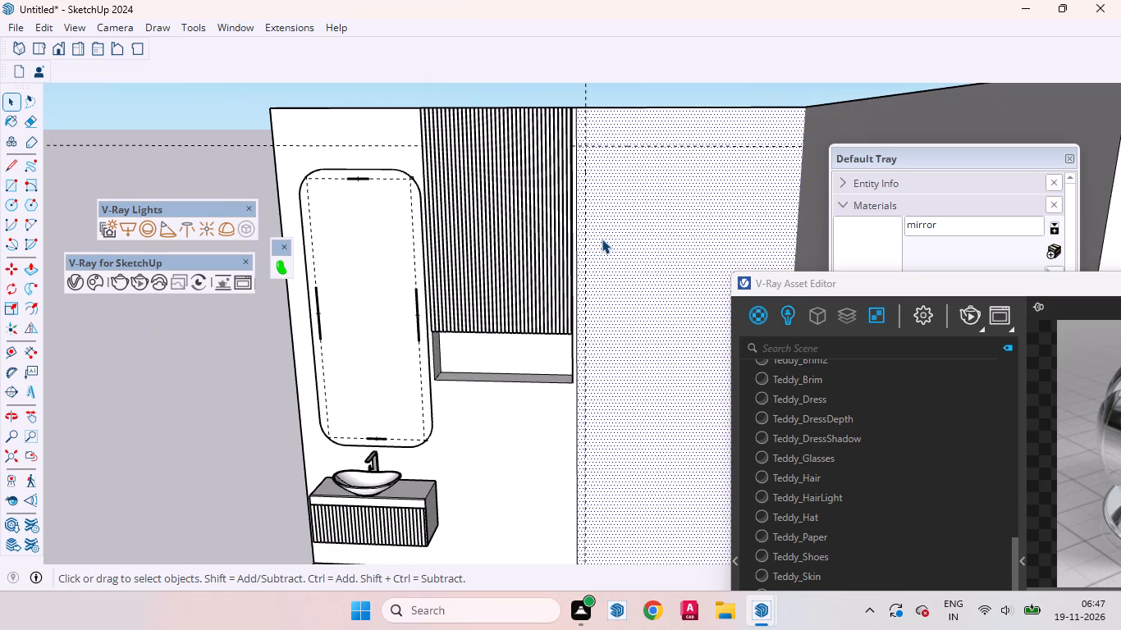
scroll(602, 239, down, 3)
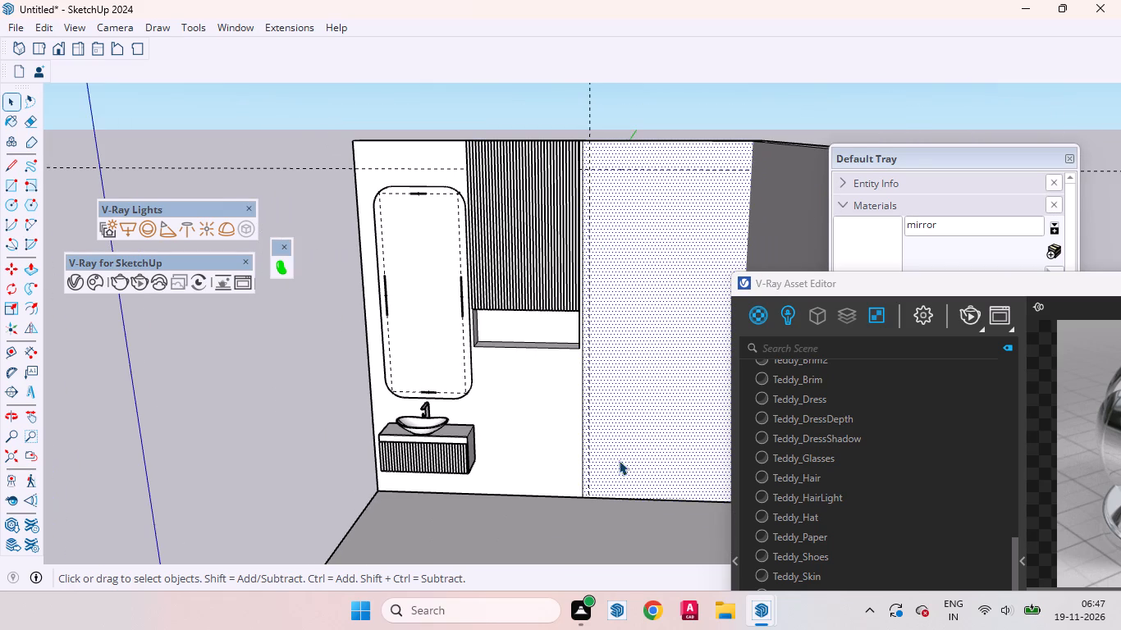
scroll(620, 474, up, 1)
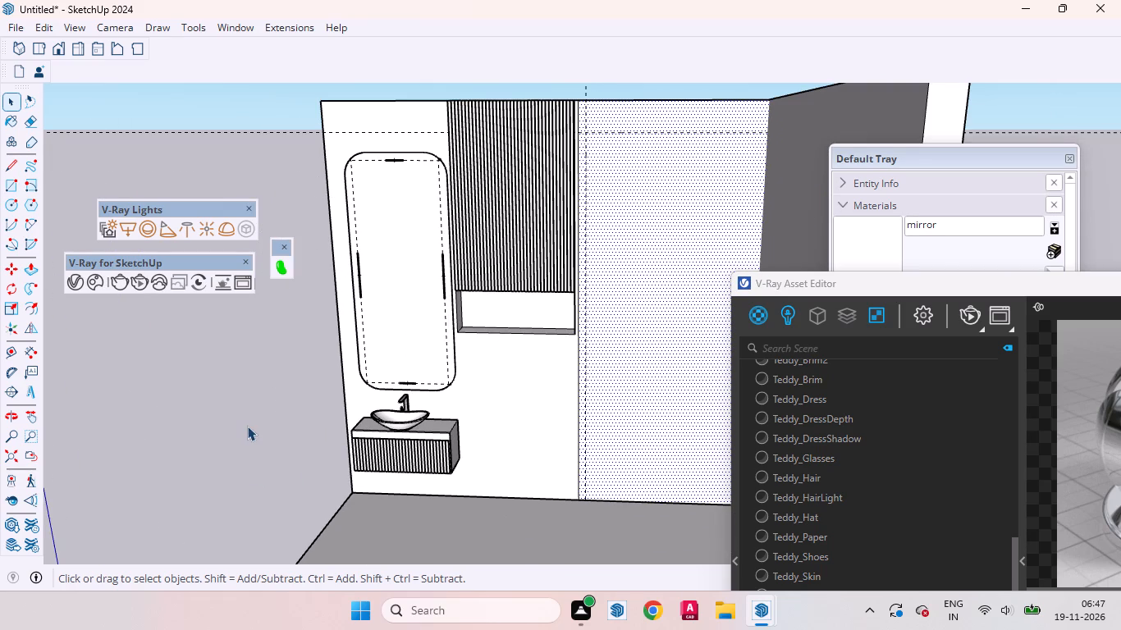
Start a new empty group and open it for editing.
right_click(247, 424)
click(284, 484)
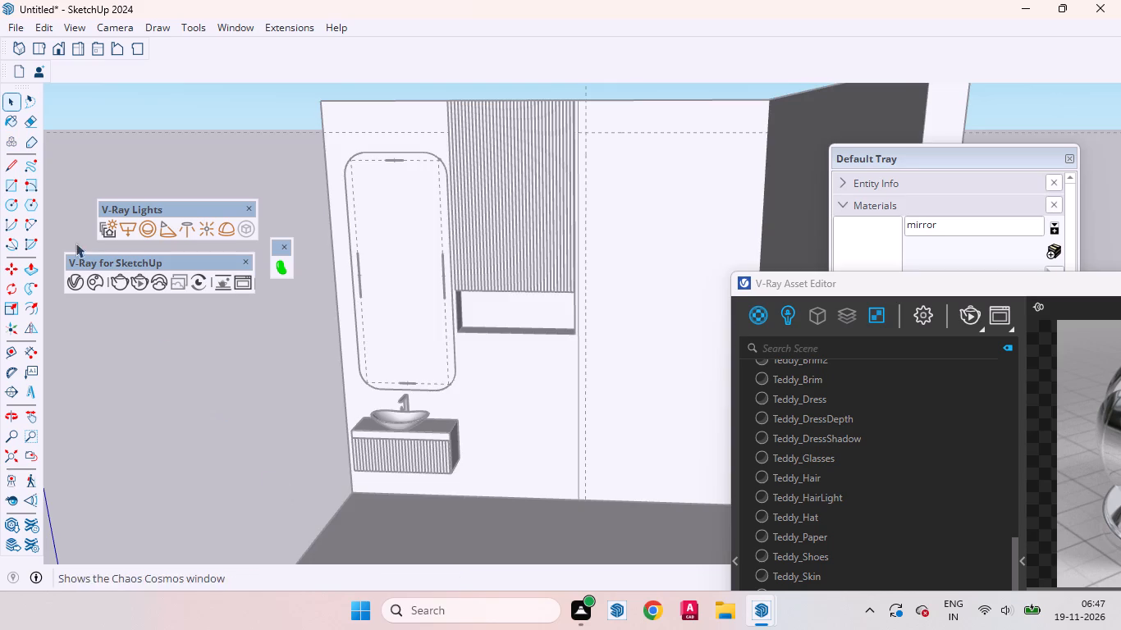
Draw a narrow rectangle between the wall edge and vertical guide, from the floor up to the horizontal guide.
click(11, 182)
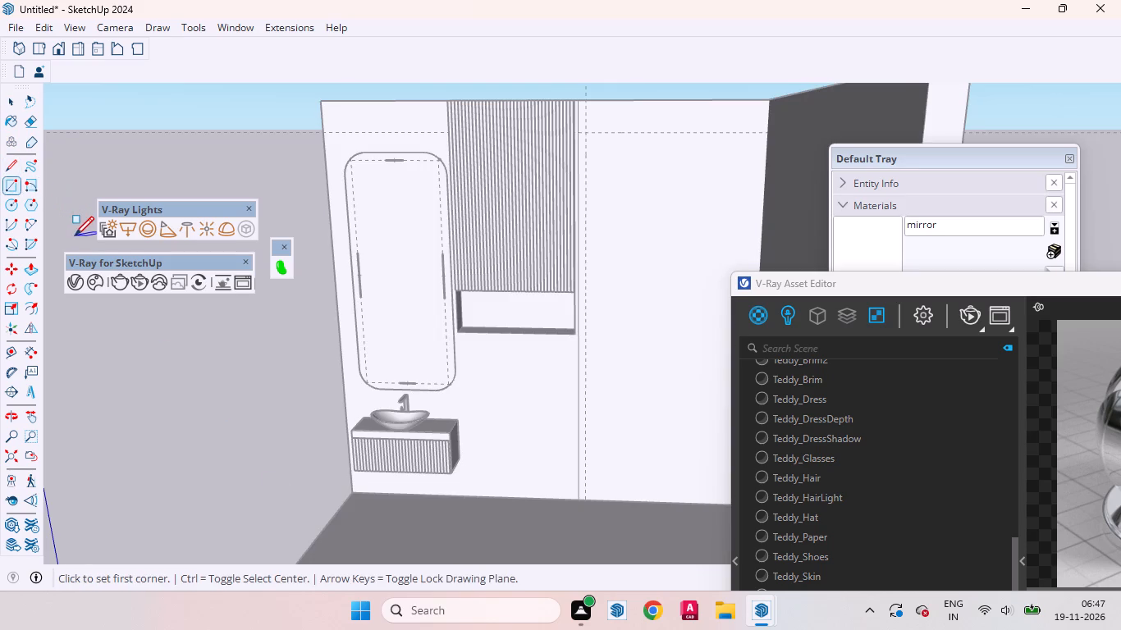
scroll(583, 509, up, 3)
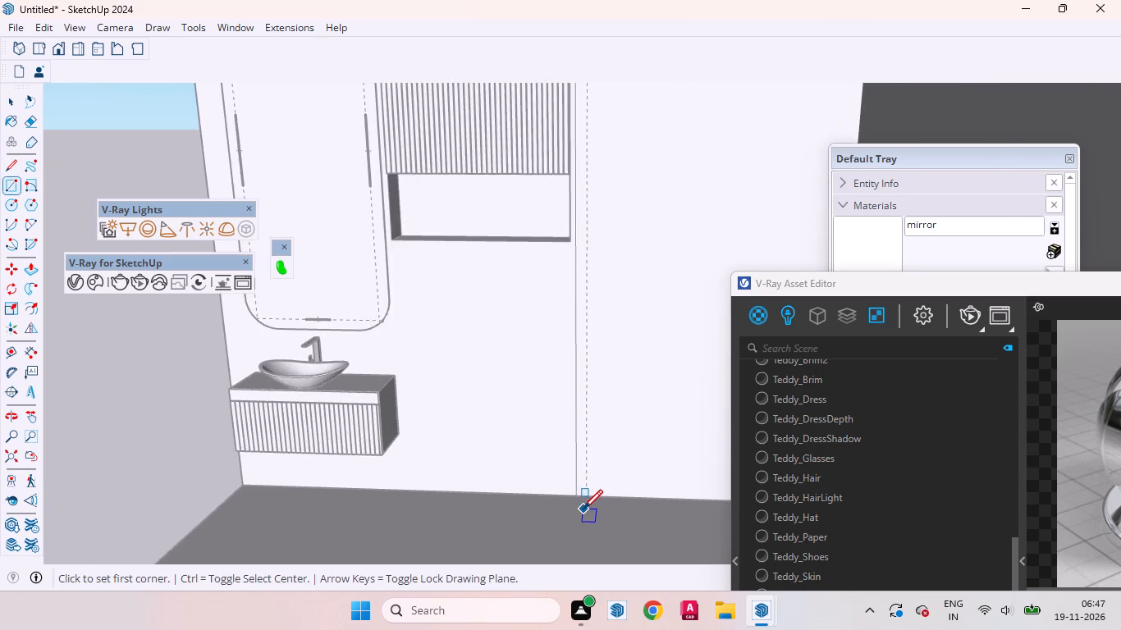
scroll(583, 509, up, 4)
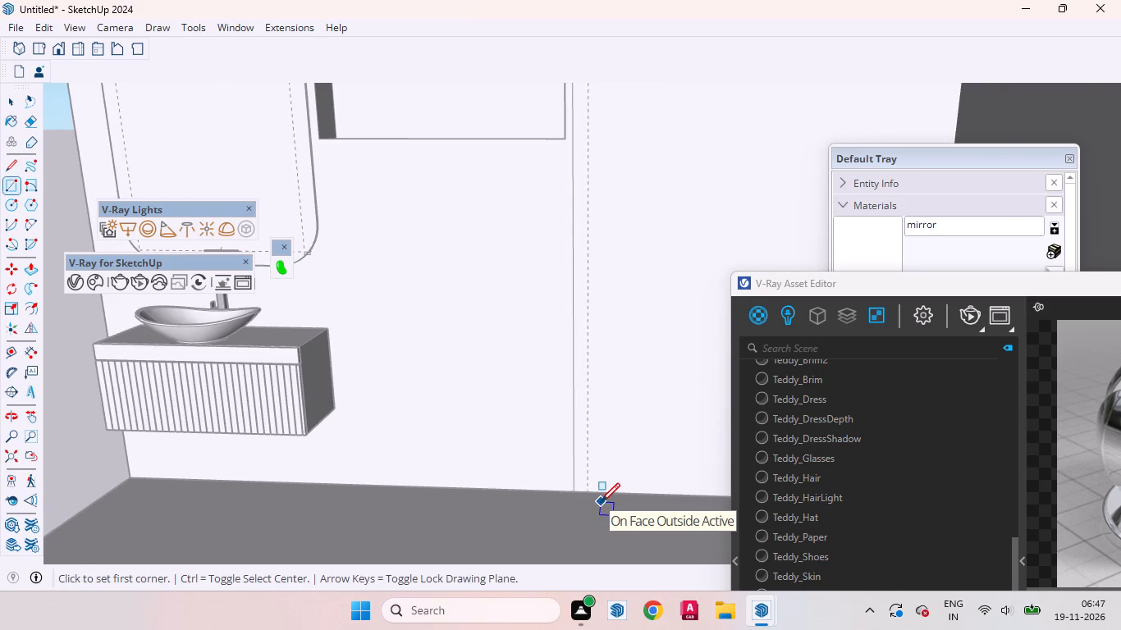
scroll(601, 502, up, 3)
click(585, 485)
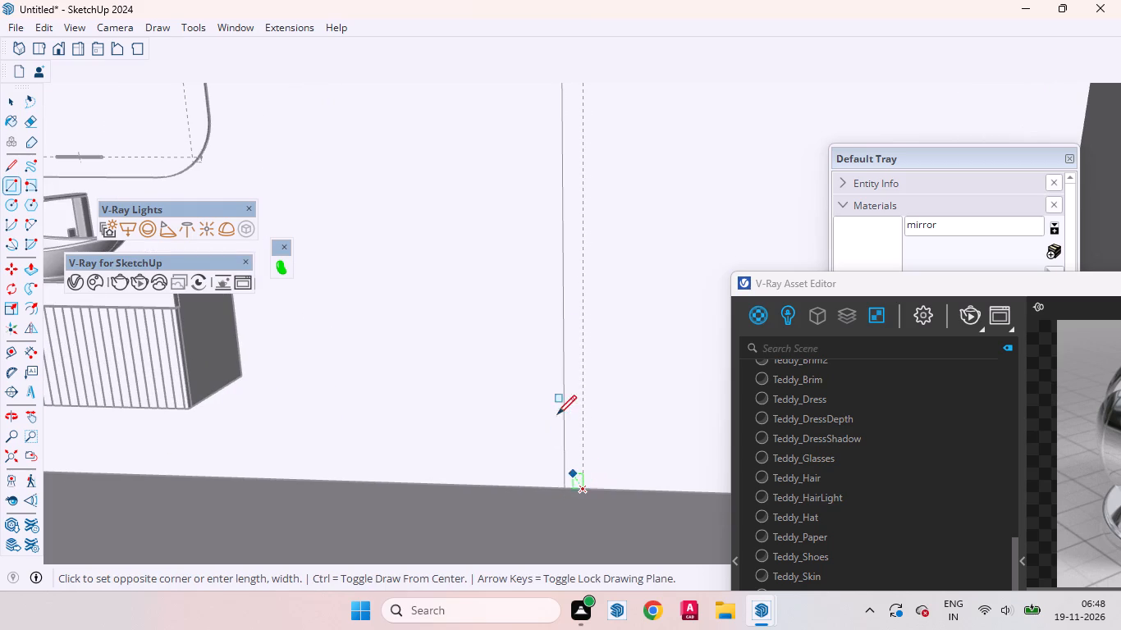
scroll(602, 415, down, 16)
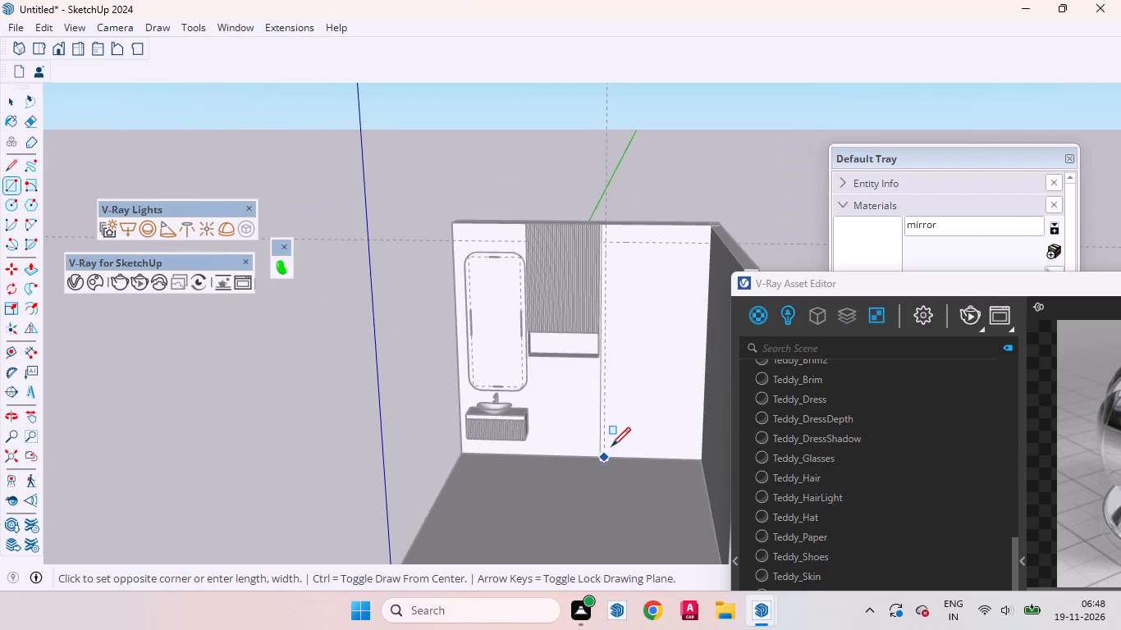
scroll(600, 231, up, 14)
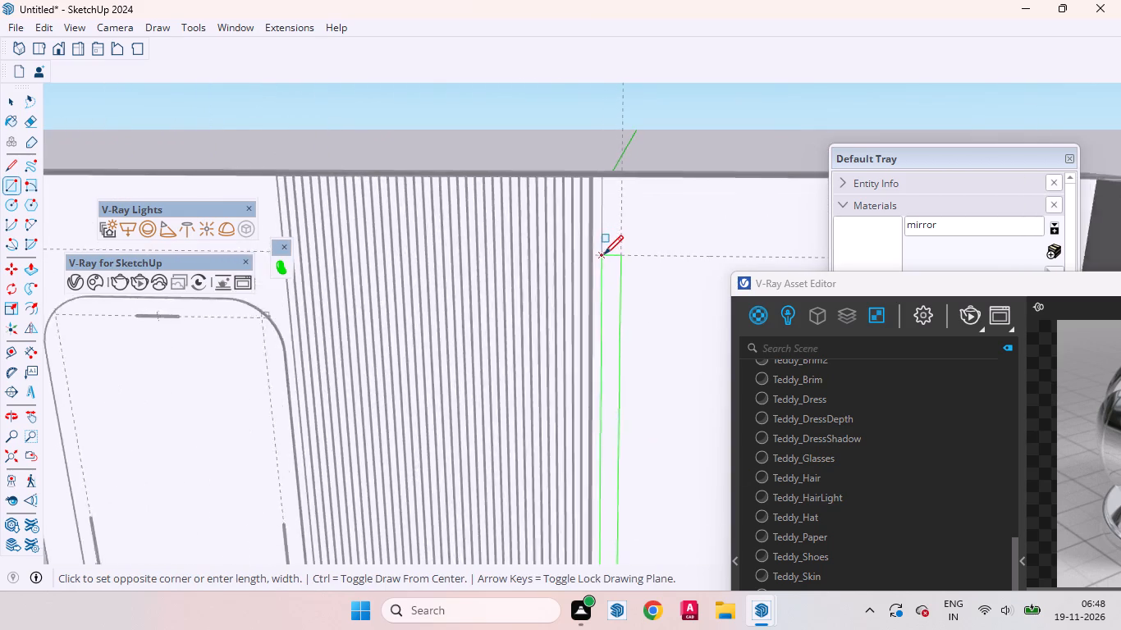
scroll(604, 254, up, 2)
click(604, 255)
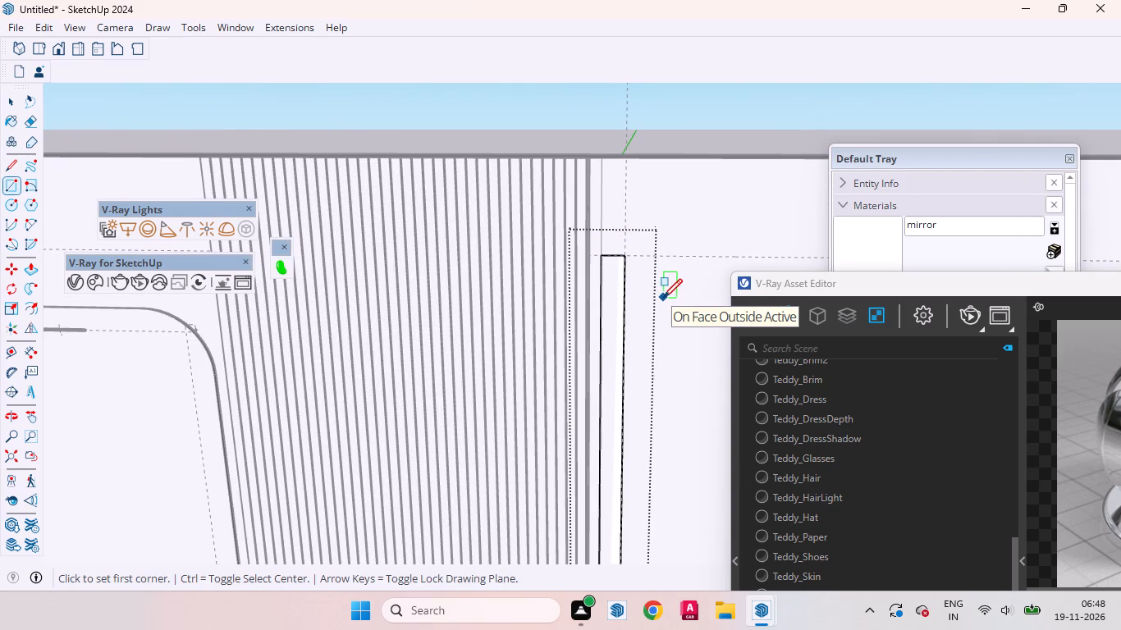
Push/Pull the narrow strip face out 2" from the wall and exit the group.
key(p)
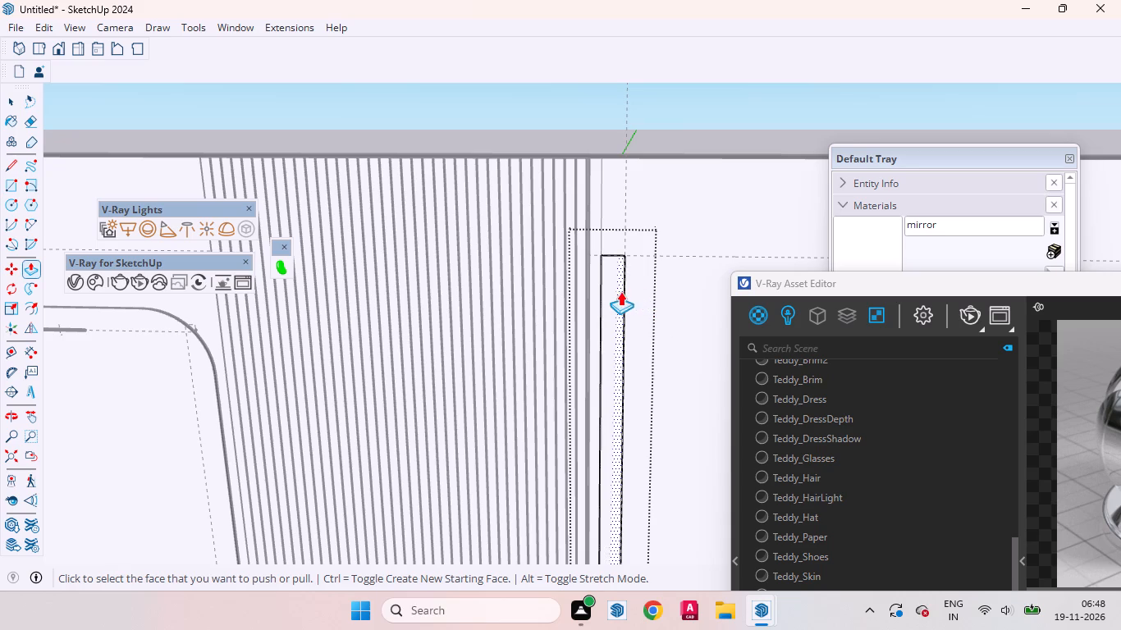
click(615, 294)
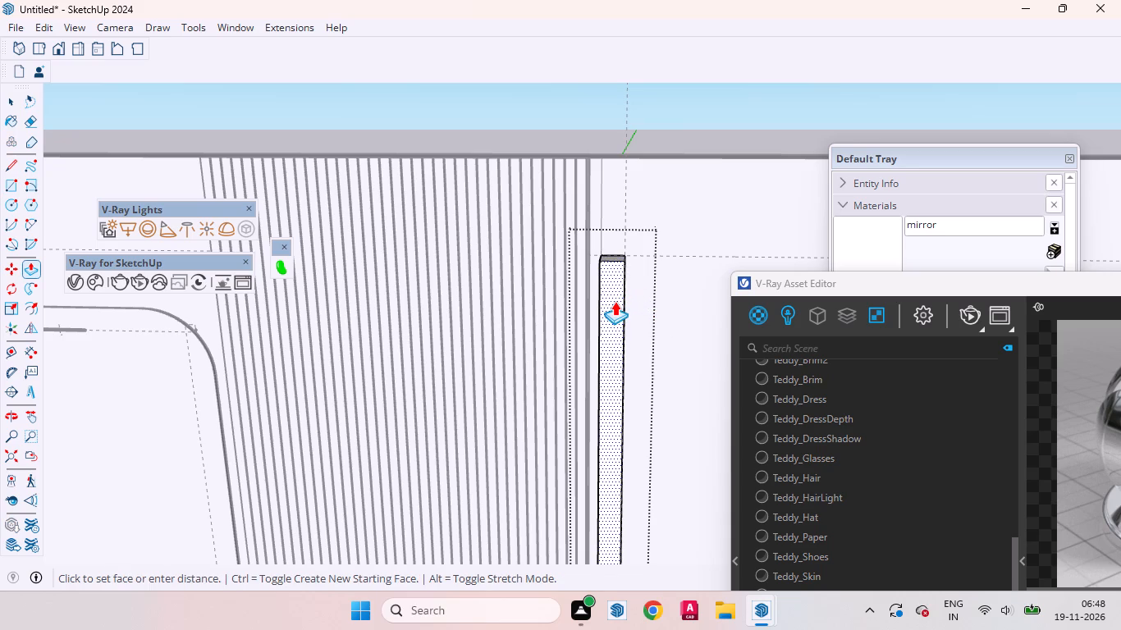
key(2)
key(Return)
key(space)
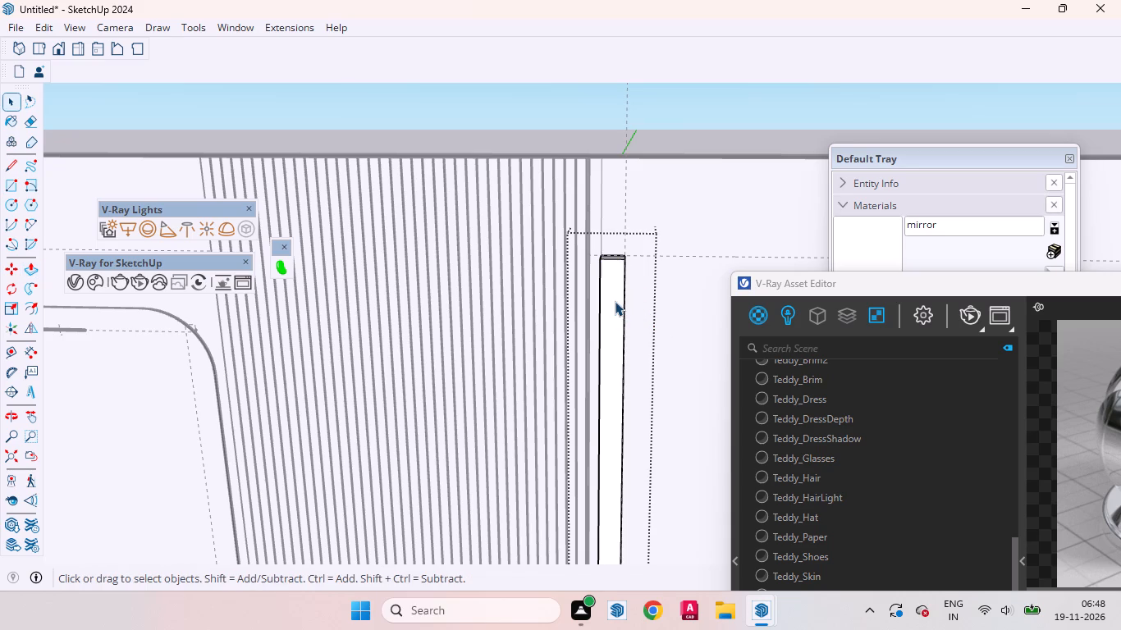
scroll(655, 301, down, 20)
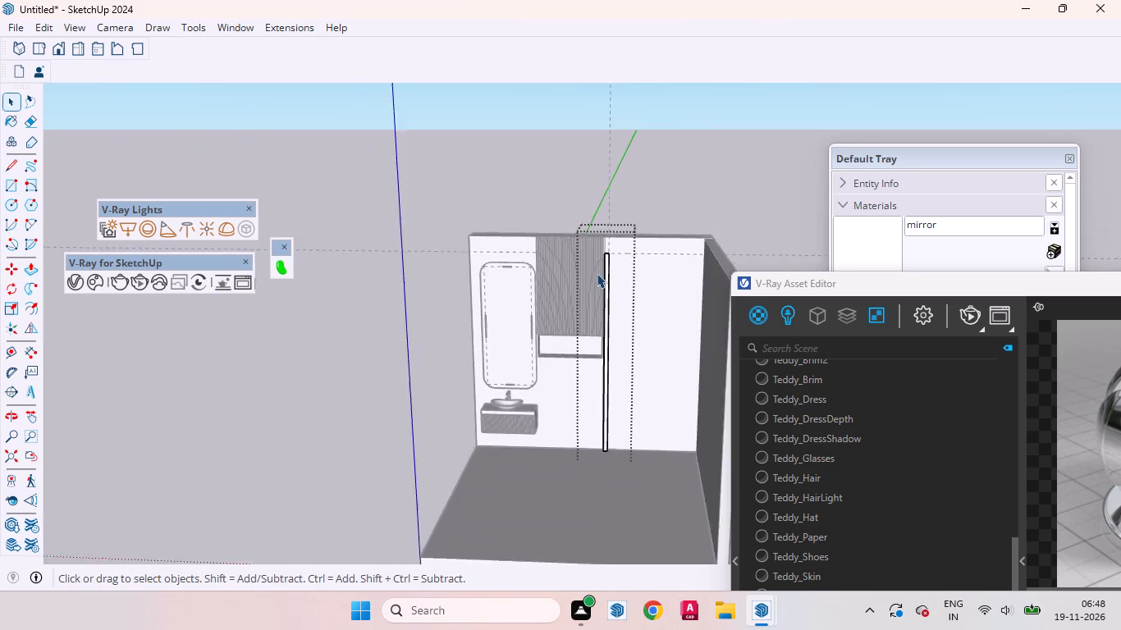
scroll(597, 273, down, 1)
middle_drag(597, 336, 836, 336)
click(739, 174)
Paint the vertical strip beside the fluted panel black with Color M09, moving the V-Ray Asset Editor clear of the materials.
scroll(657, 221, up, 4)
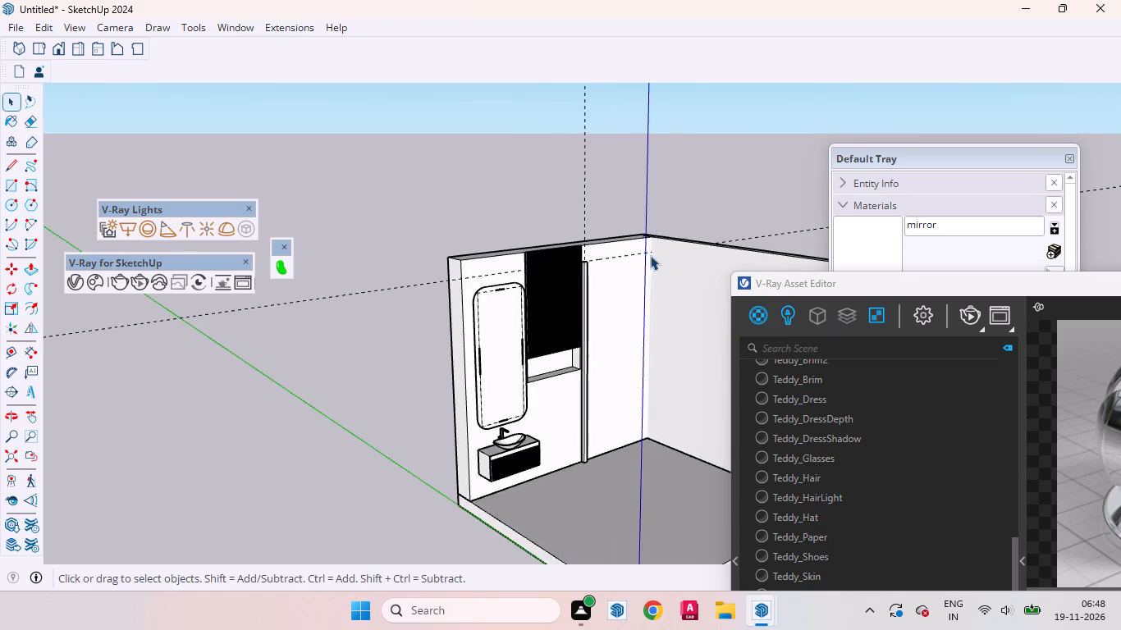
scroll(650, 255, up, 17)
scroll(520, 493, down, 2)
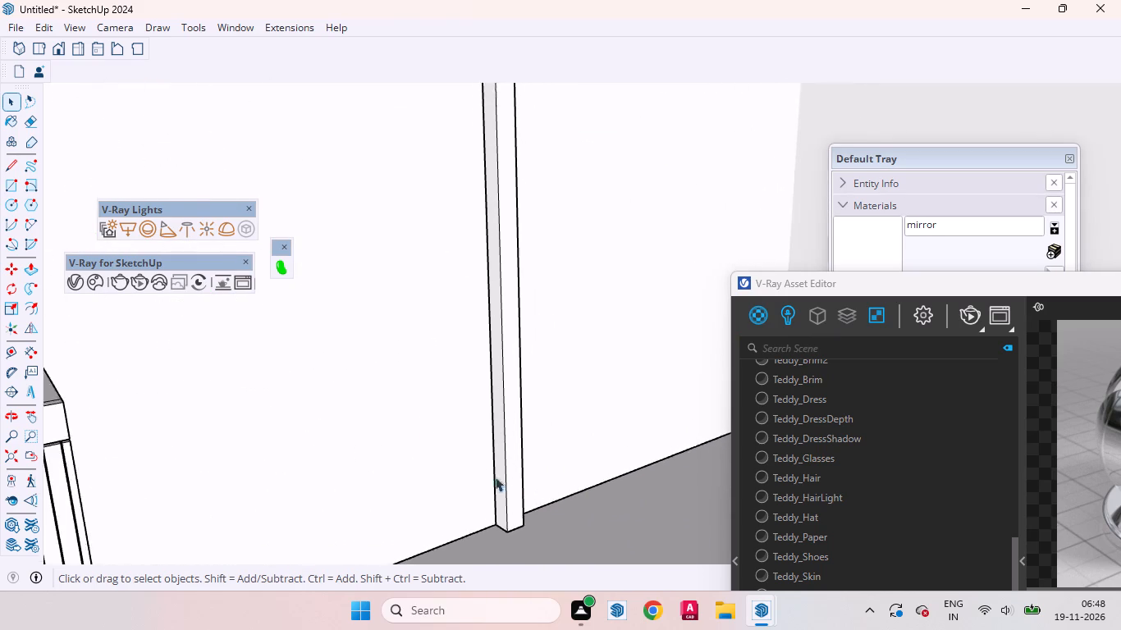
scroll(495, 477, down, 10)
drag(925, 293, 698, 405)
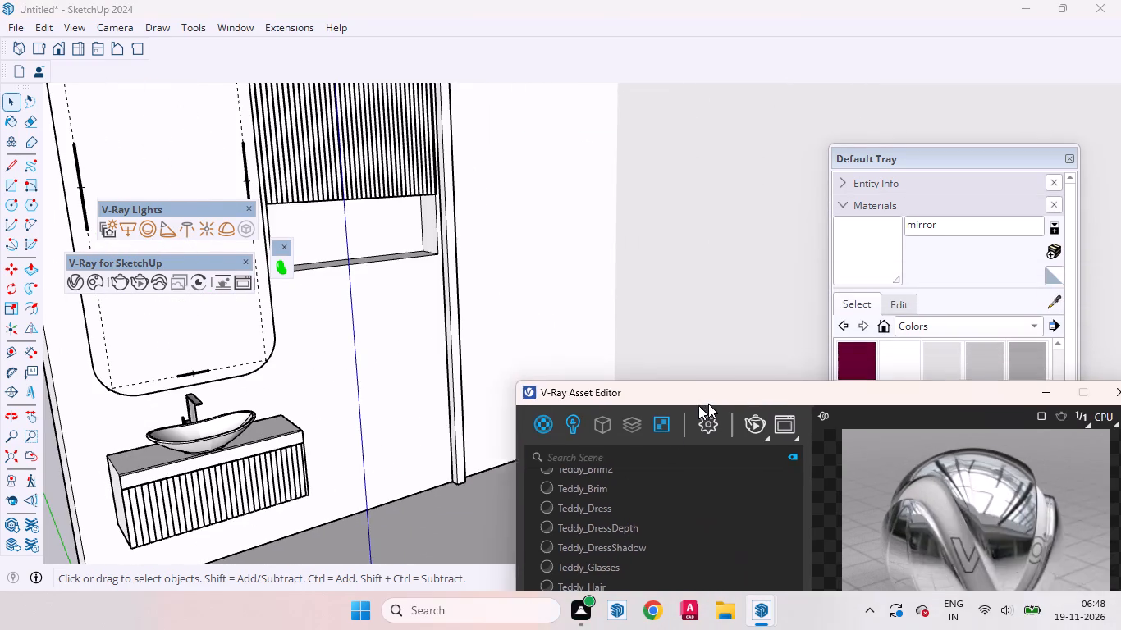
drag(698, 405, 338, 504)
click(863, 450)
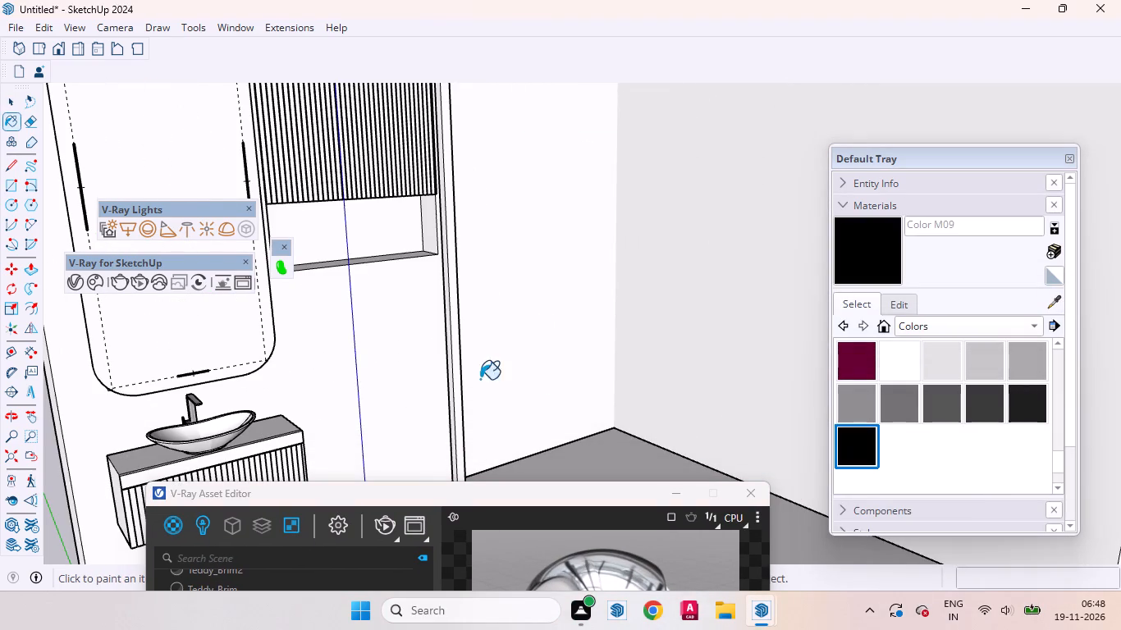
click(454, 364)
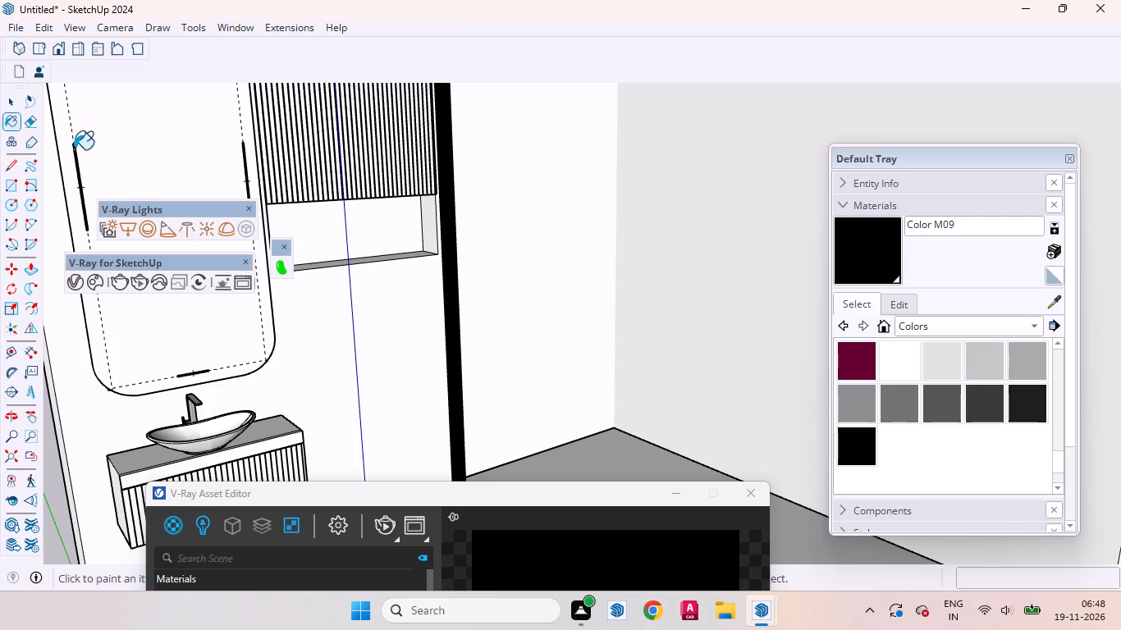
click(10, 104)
Examine the black vertical strip and its fit against the fluted panel and back wall from several angles.
scroll(340, 333, down, 8)
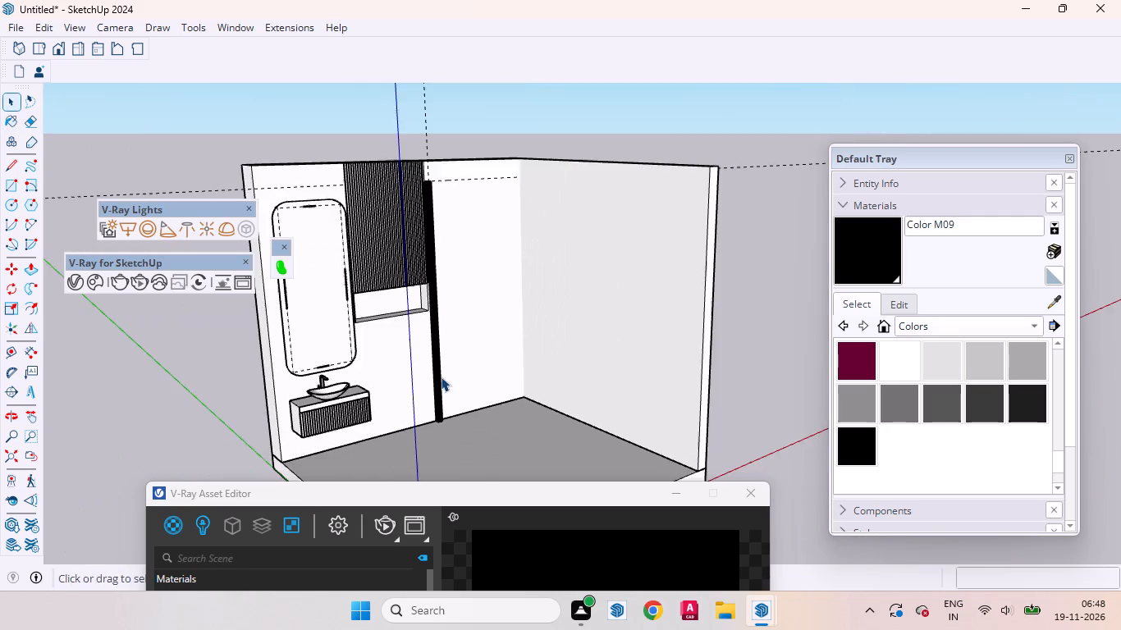
scroll(441, 377, down, 4)
scroll(442, 194, up, 19)
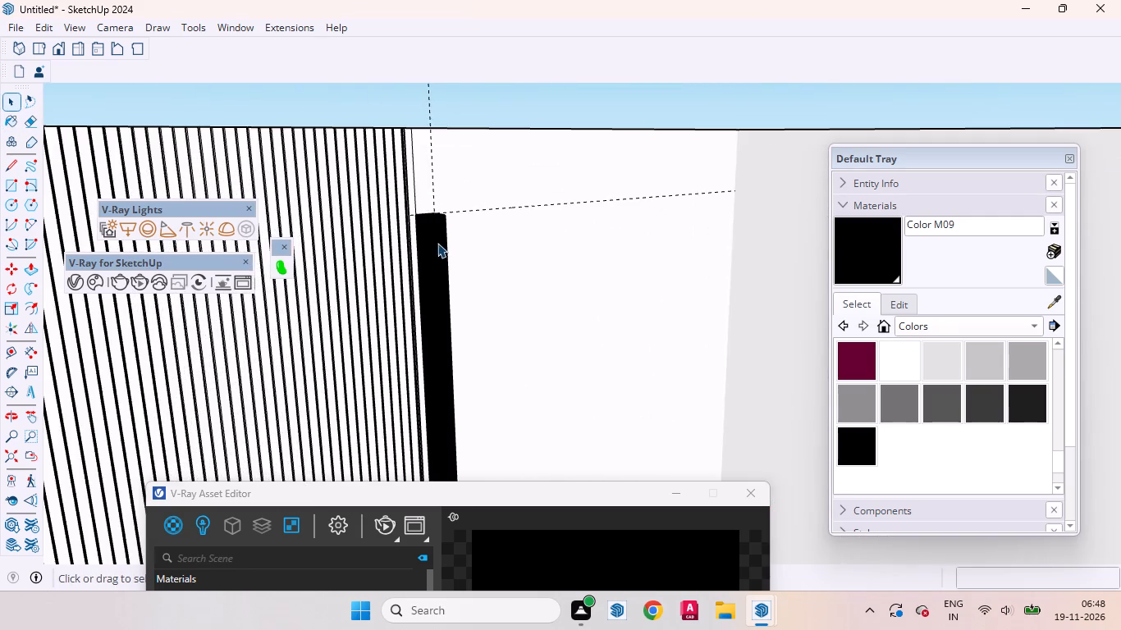
middle_drag(437, 243, 278, 335)
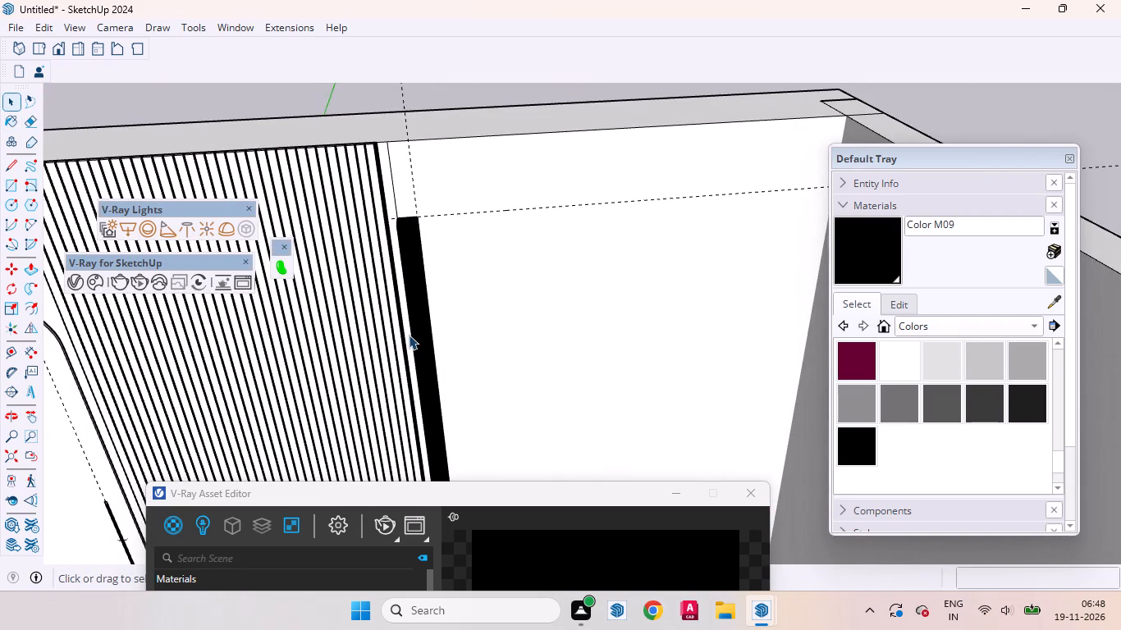
scroll(459, 326, down, 6)
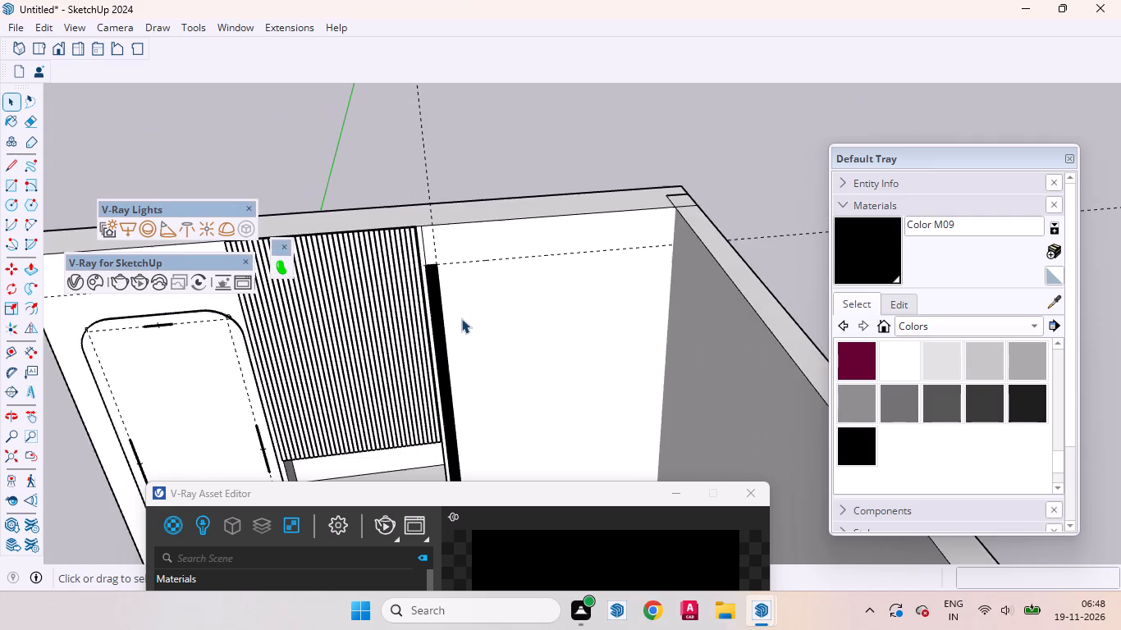
scroll(463, 315, down, 11)
middle_drag(454, 337, 496, 336)
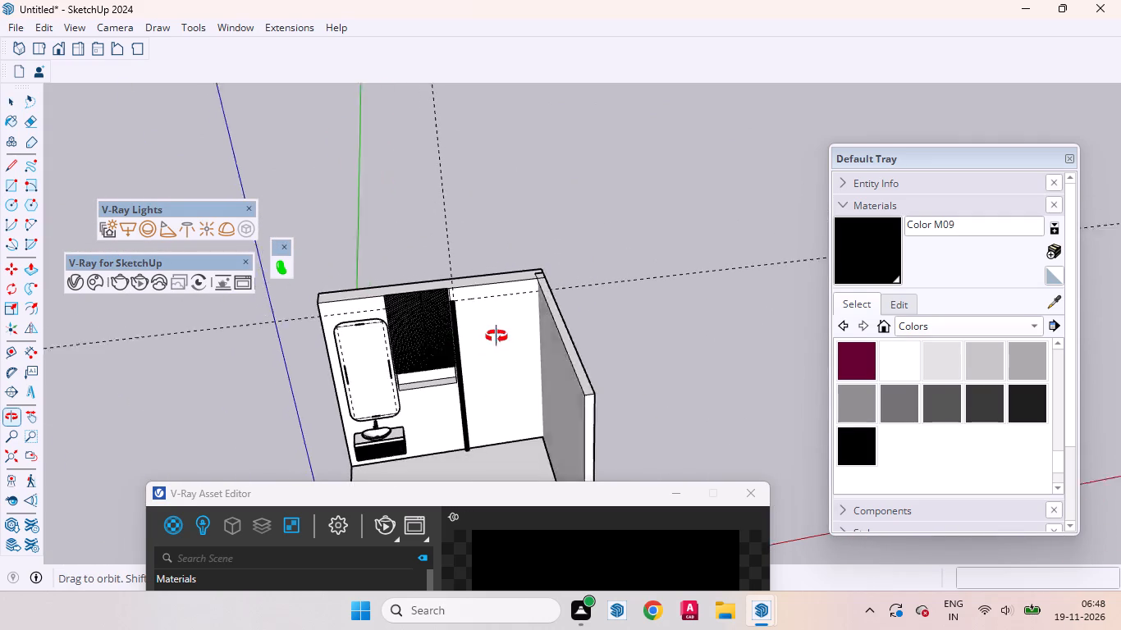
middle_drag(496, 336, 862, 247)
middle_drag(862, 247, 544, 256)
scroll(528, 287, up, 3)
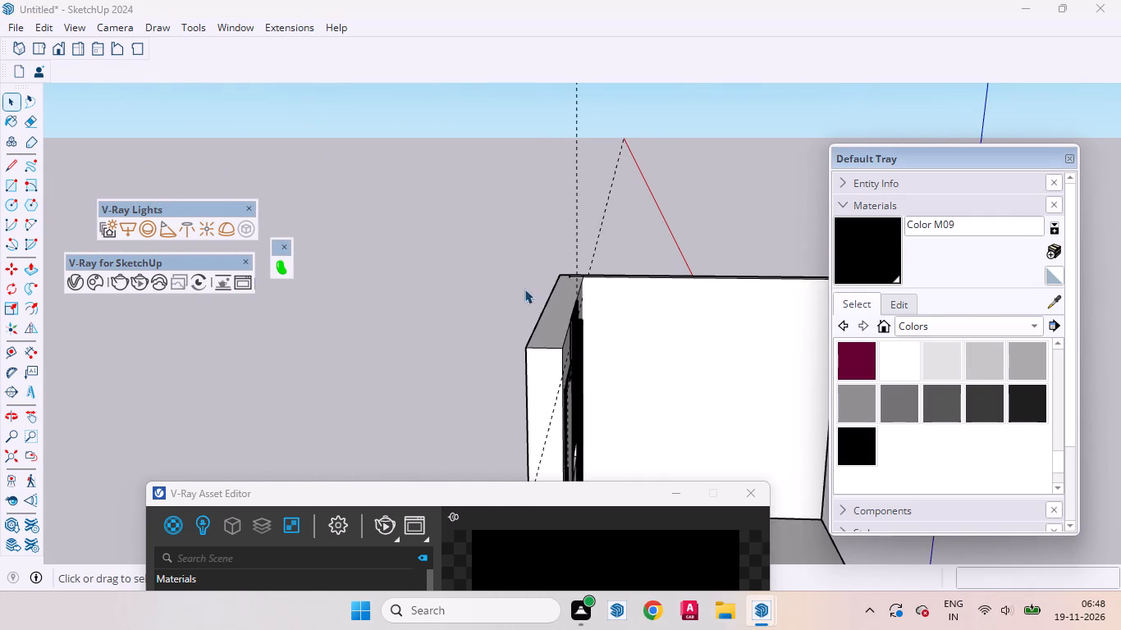
scroll(474, 327, down, 8)
scroll(724, 345, up, 8)
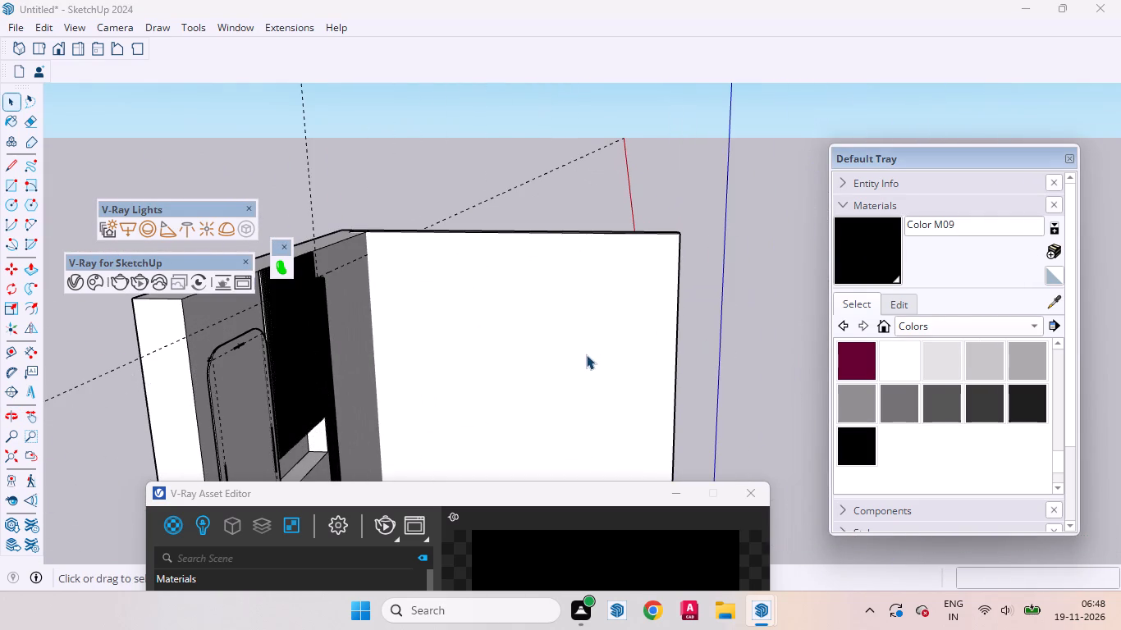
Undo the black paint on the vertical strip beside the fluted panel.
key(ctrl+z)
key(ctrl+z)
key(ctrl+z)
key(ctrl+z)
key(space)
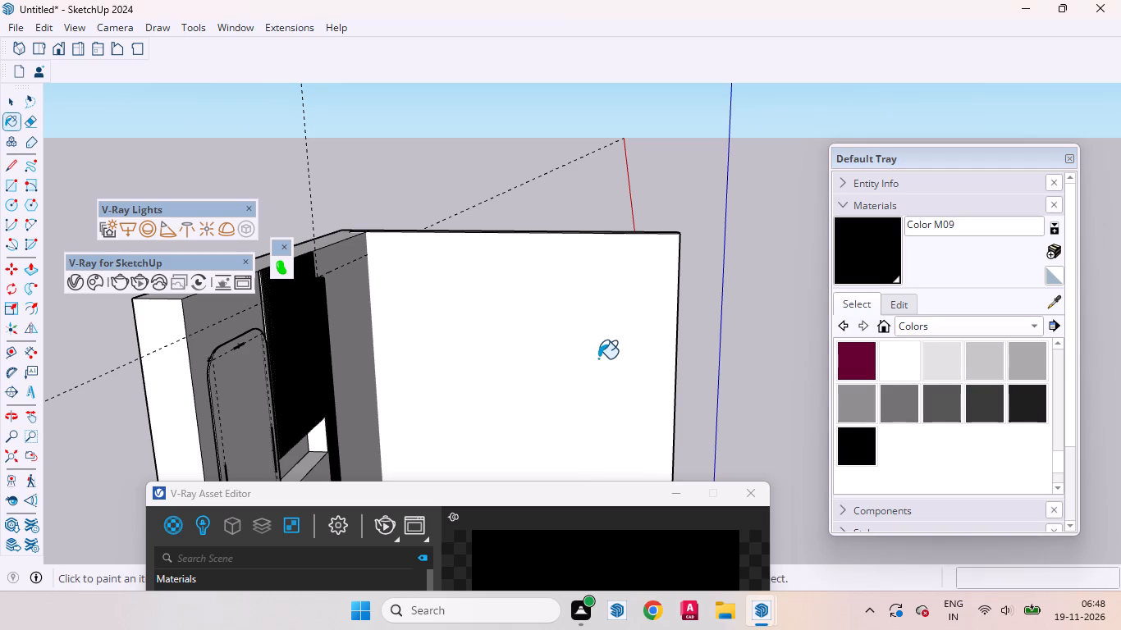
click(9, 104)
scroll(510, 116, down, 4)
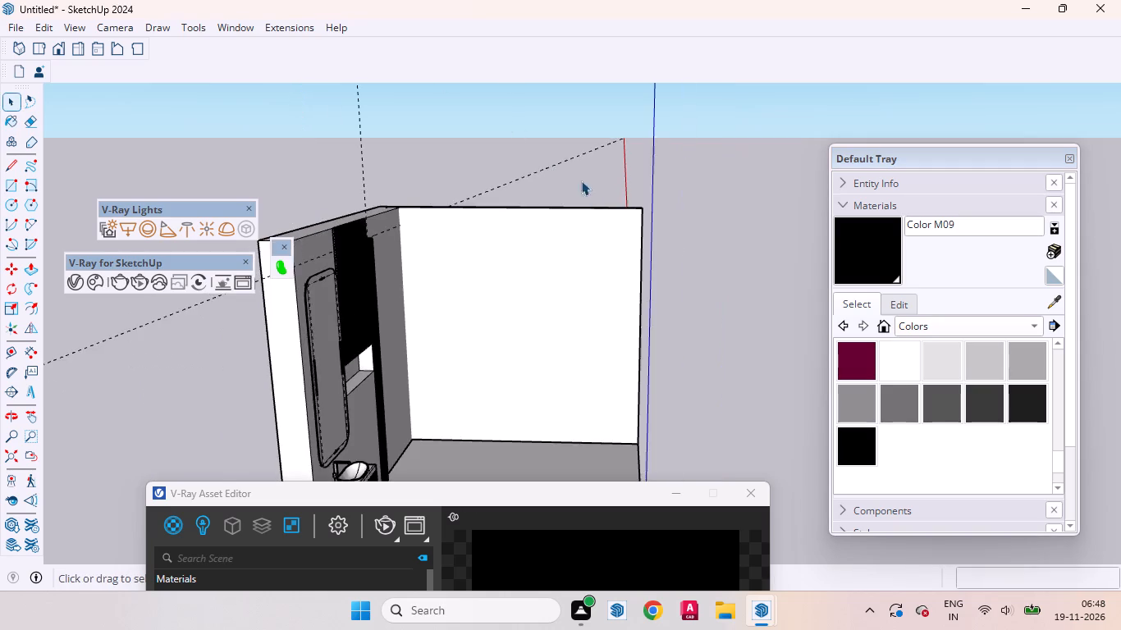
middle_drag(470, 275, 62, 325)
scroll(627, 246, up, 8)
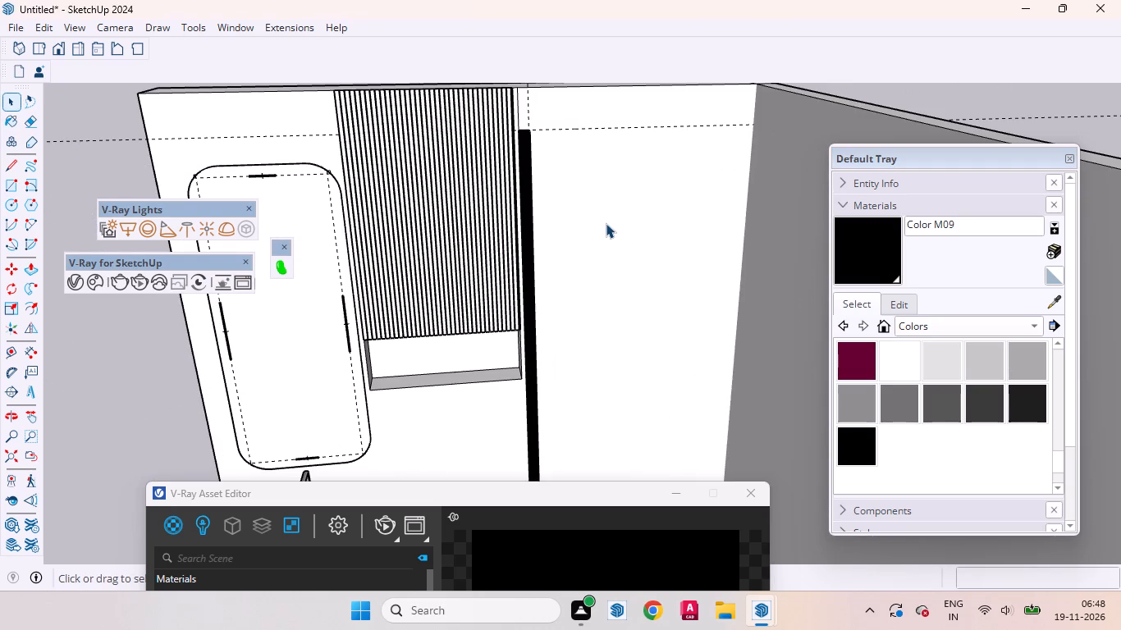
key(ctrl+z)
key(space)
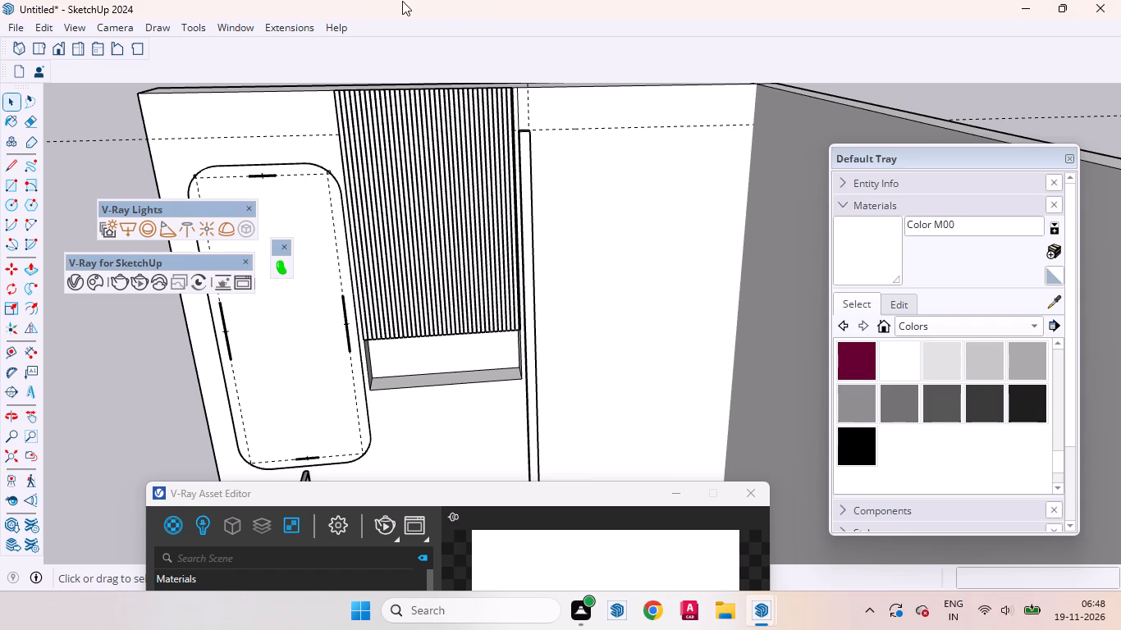
Open 3D Warehouse to look for models.
click(243, 30)
click(259, 158)
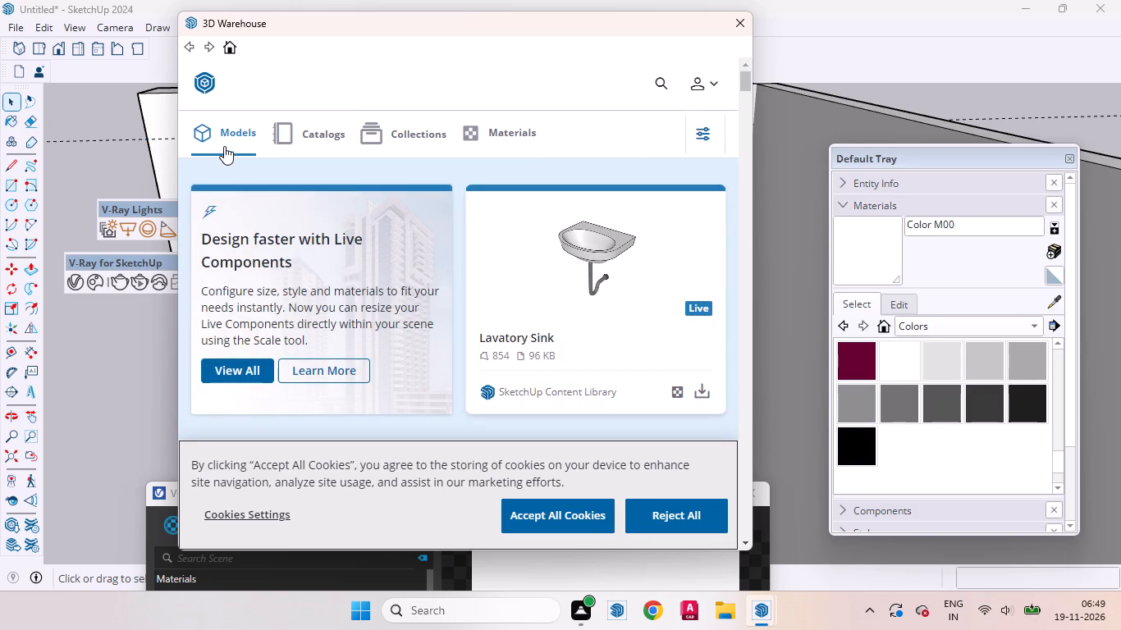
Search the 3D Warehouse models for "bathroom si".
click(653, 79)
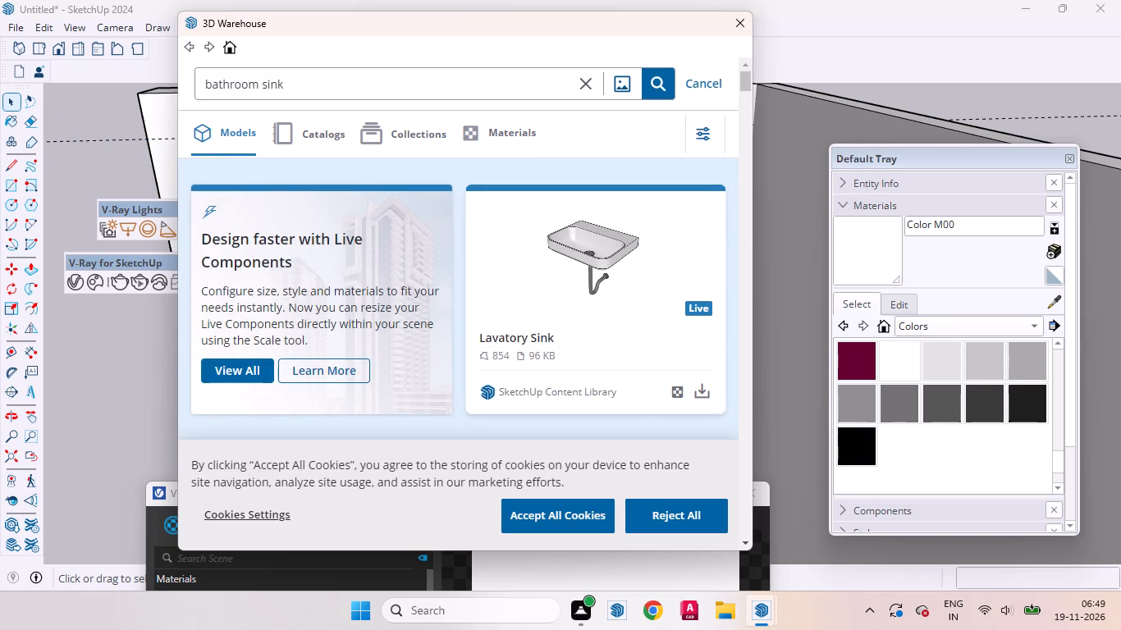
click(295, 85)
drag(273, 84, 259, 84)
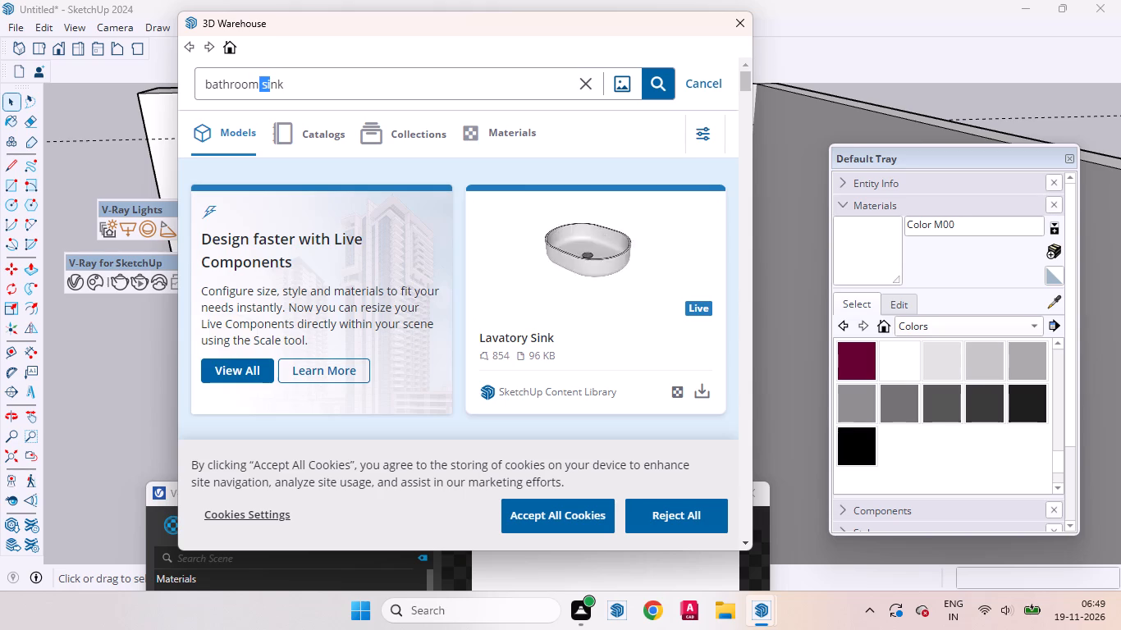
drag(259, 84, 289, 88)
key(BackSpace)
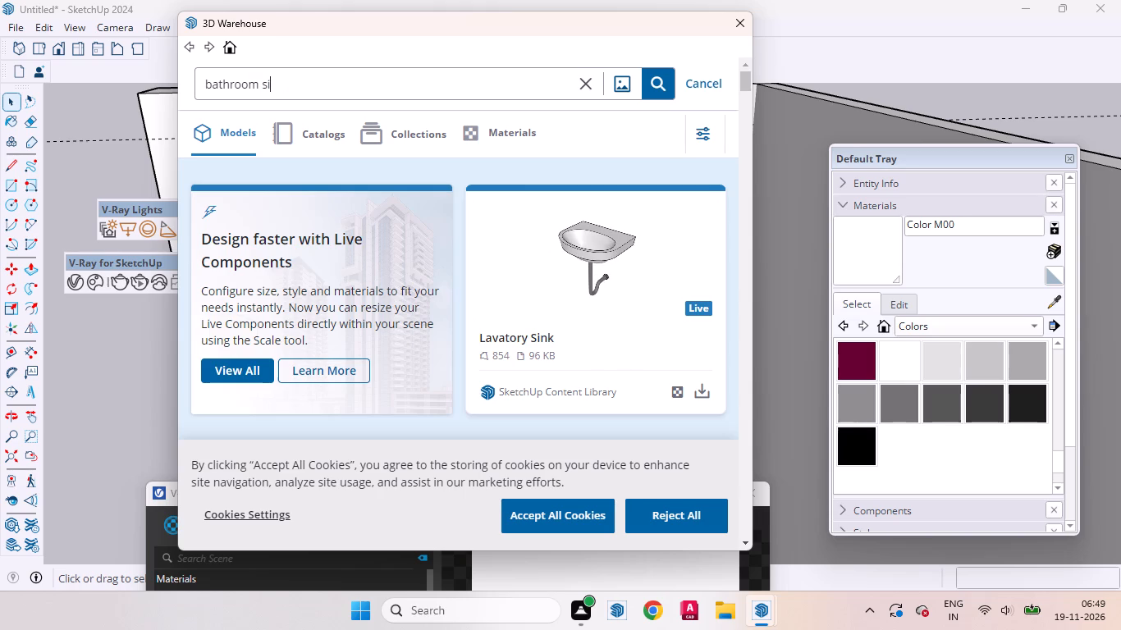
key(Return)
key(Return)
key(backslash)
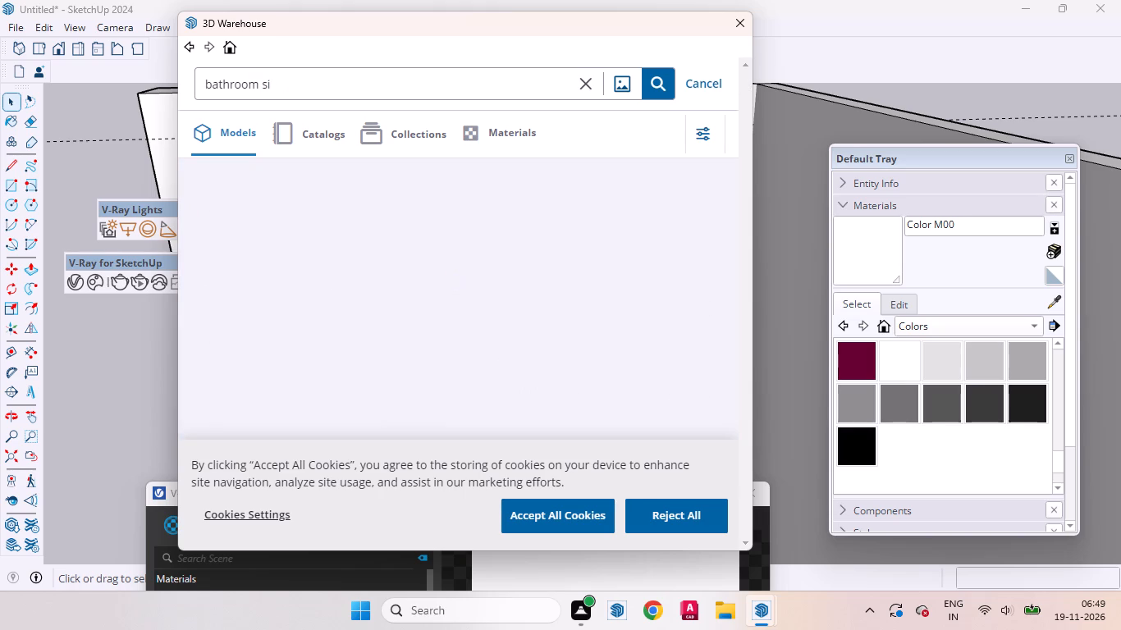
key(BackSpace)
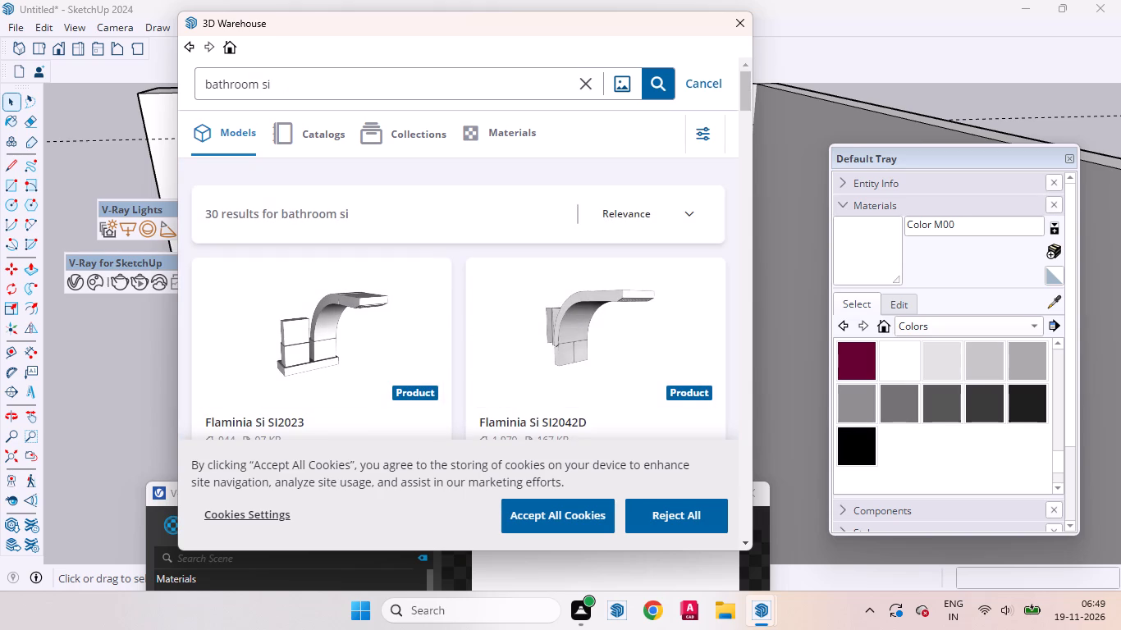
Search the 3D Warehouse models for "bathroom glass" and browse the results.
click(287, 75)
key(BackSpace)
key(BackSpace)
key(g)
text(lass)
key(Return)
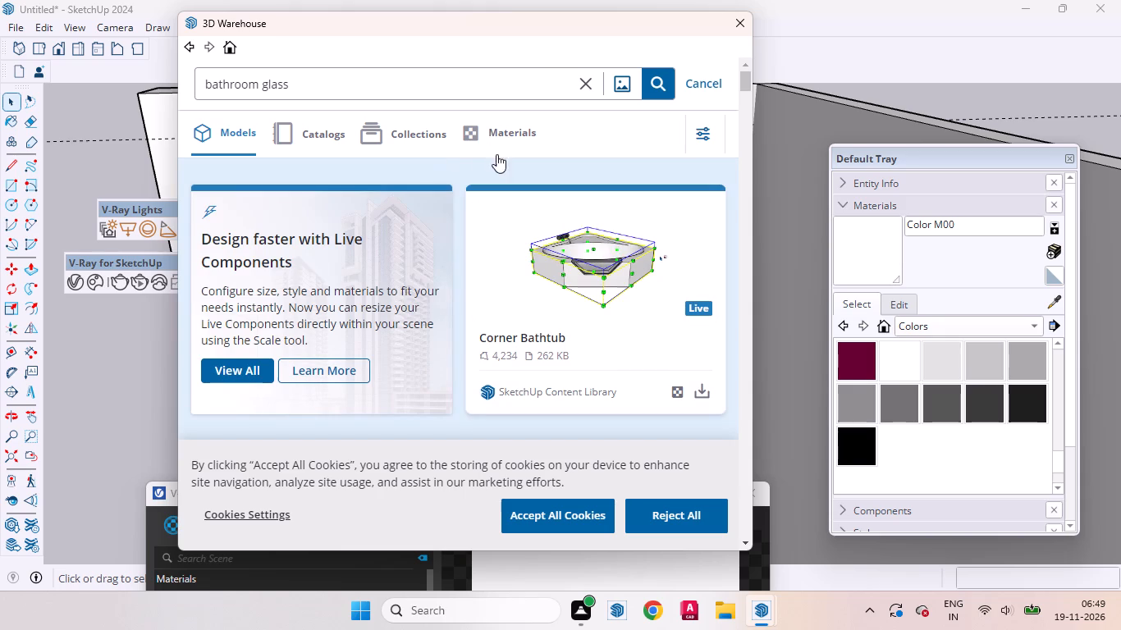
scroll(452, 170, down, 2)
scroll(452, 170, up, 1)
scroll(451, 175, down, 5)
scroll(405, 149, up, 3)
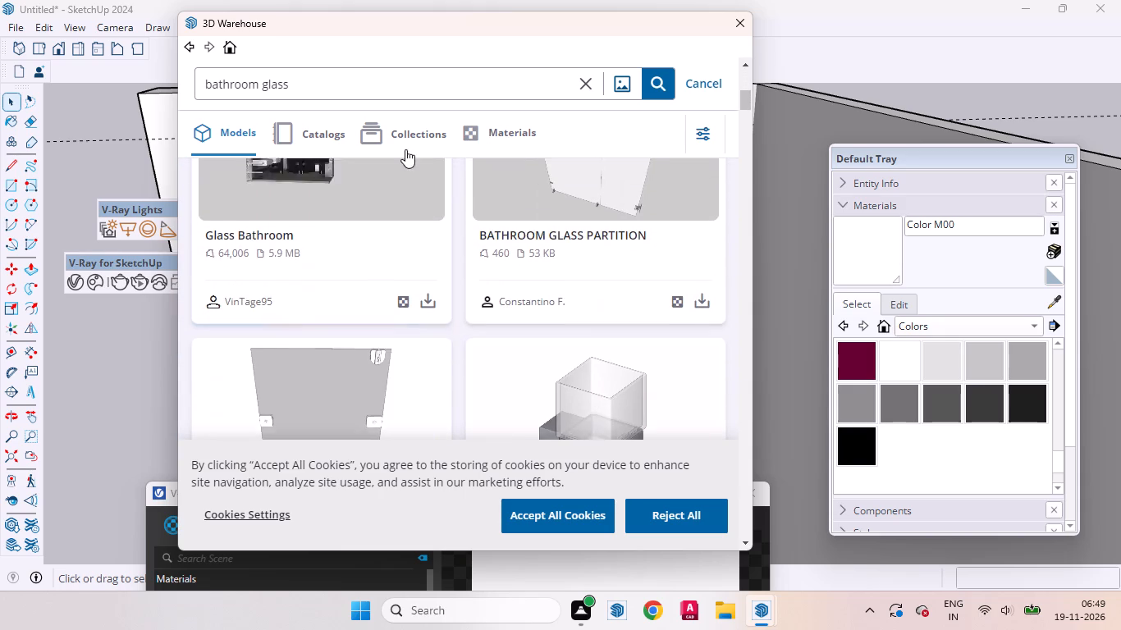
scroll(411, 148, down, 5)
scroll(377, 126, up, 4)
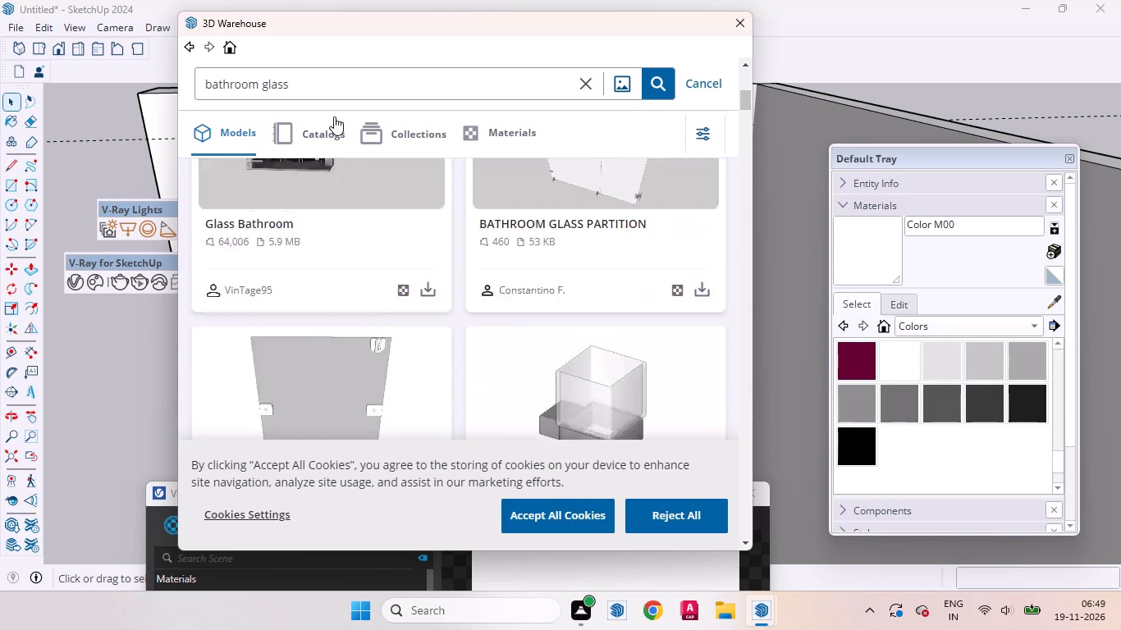
Refine the model search to "bathroom glass door" and look through the results.
click(304, 95)
key(space)
text(door)
key(Return)
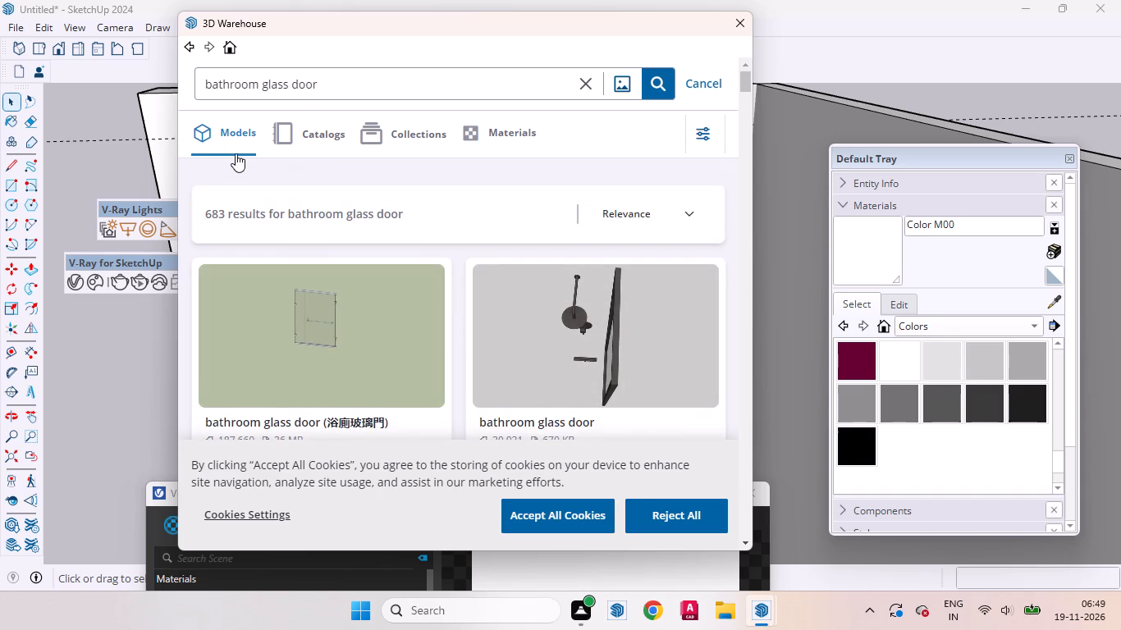
scroll(421, 343, down, 1)
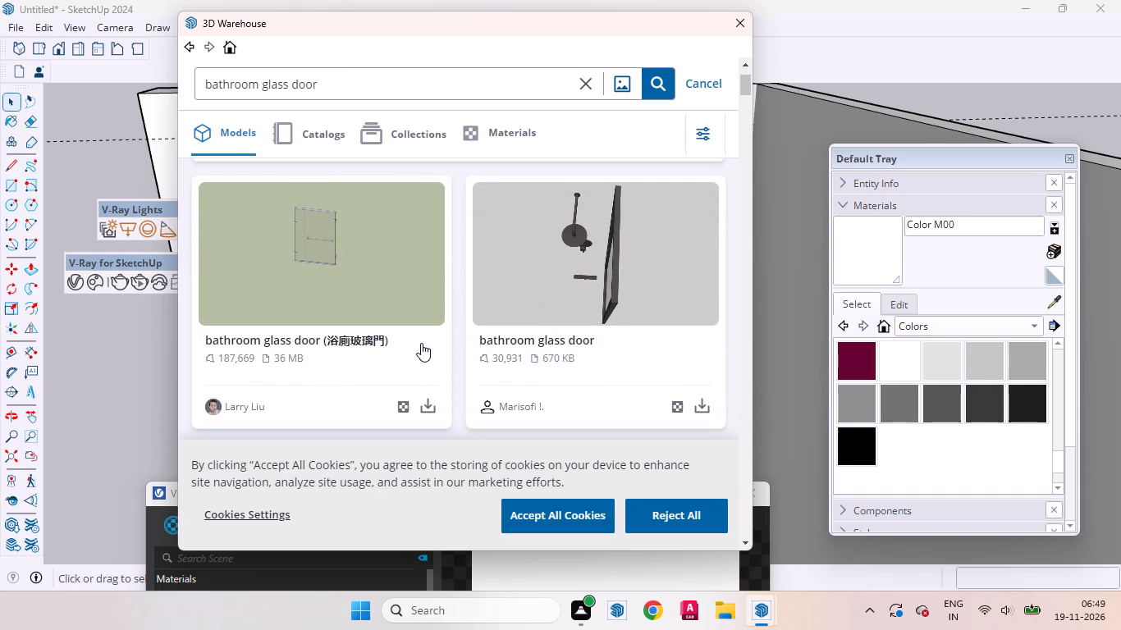
scroll(598, 315, up, 2)
scroll(464, 275, down, 2)
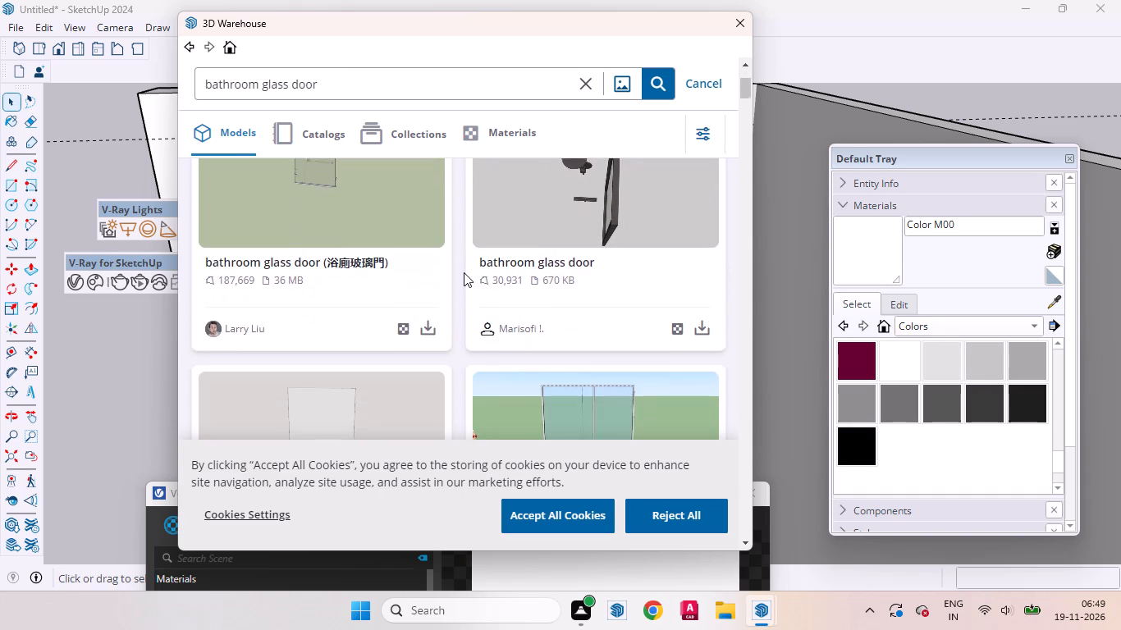
scroll(464, 272, down, 1)
scroll(464, 272, up, 1)
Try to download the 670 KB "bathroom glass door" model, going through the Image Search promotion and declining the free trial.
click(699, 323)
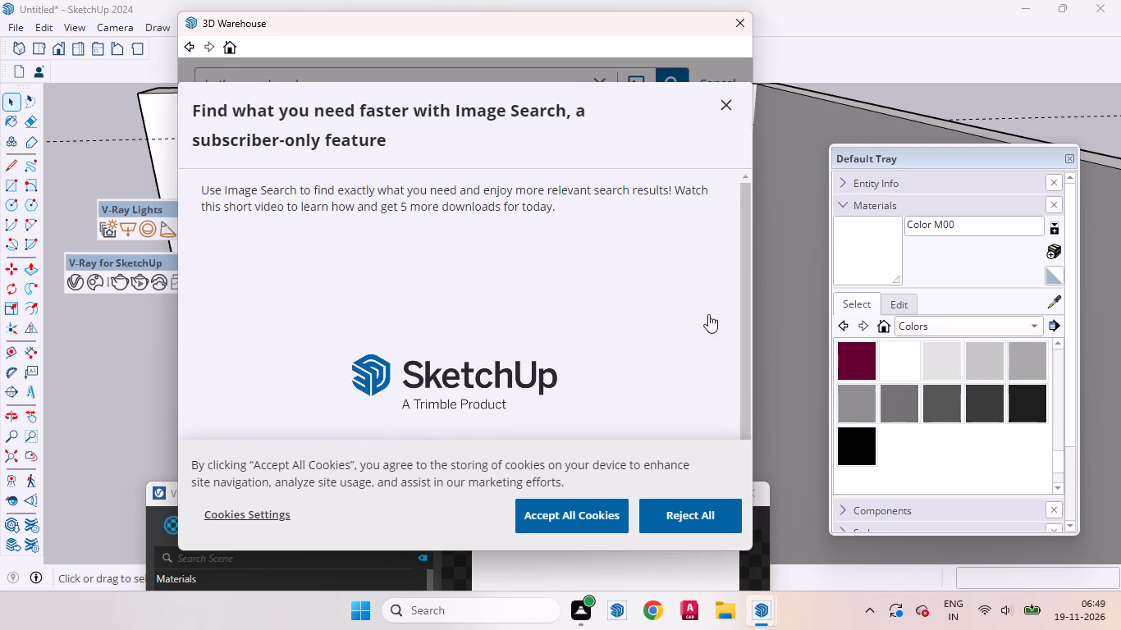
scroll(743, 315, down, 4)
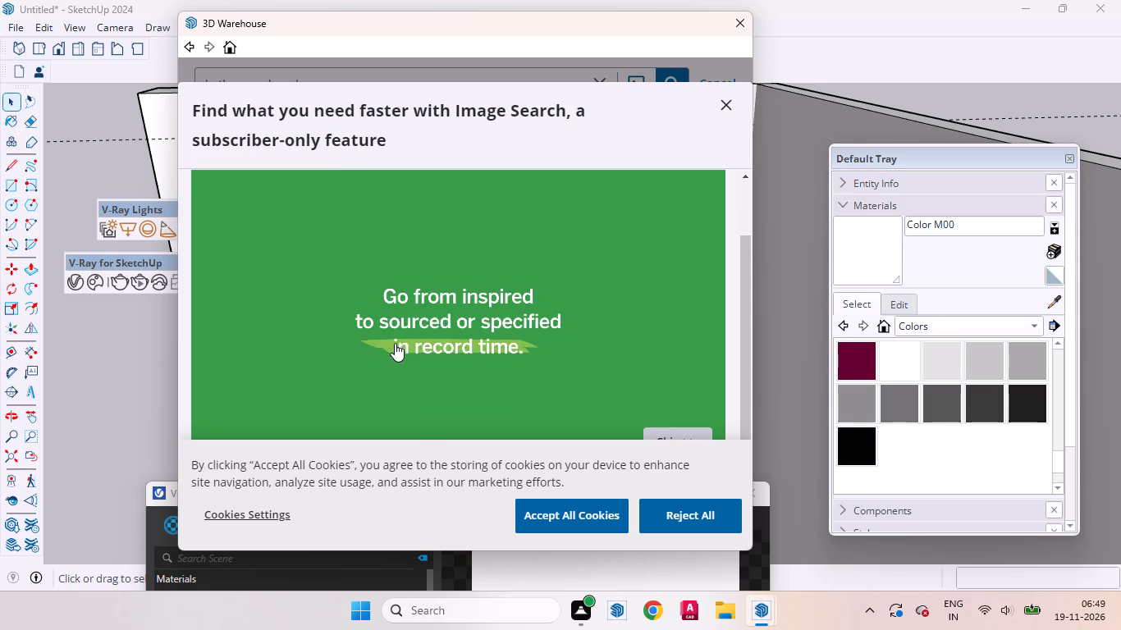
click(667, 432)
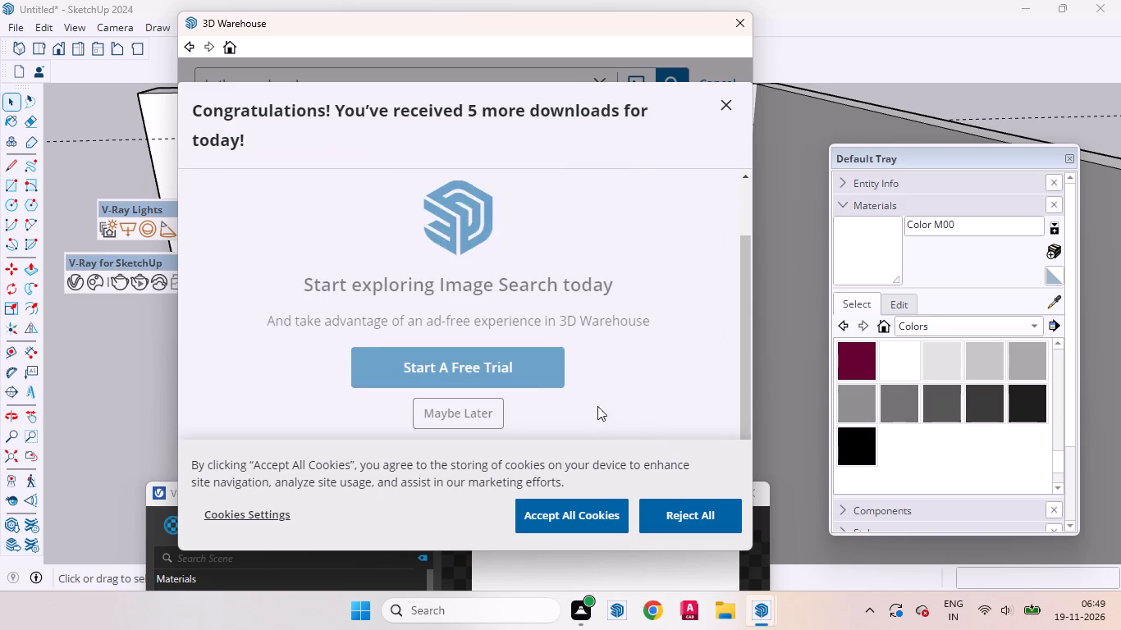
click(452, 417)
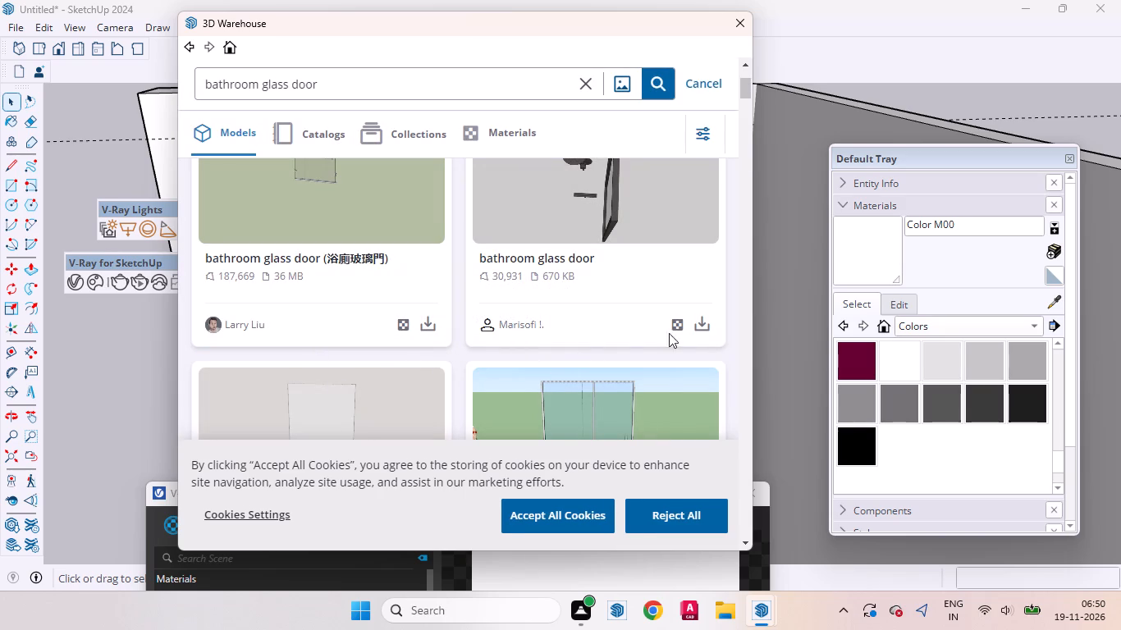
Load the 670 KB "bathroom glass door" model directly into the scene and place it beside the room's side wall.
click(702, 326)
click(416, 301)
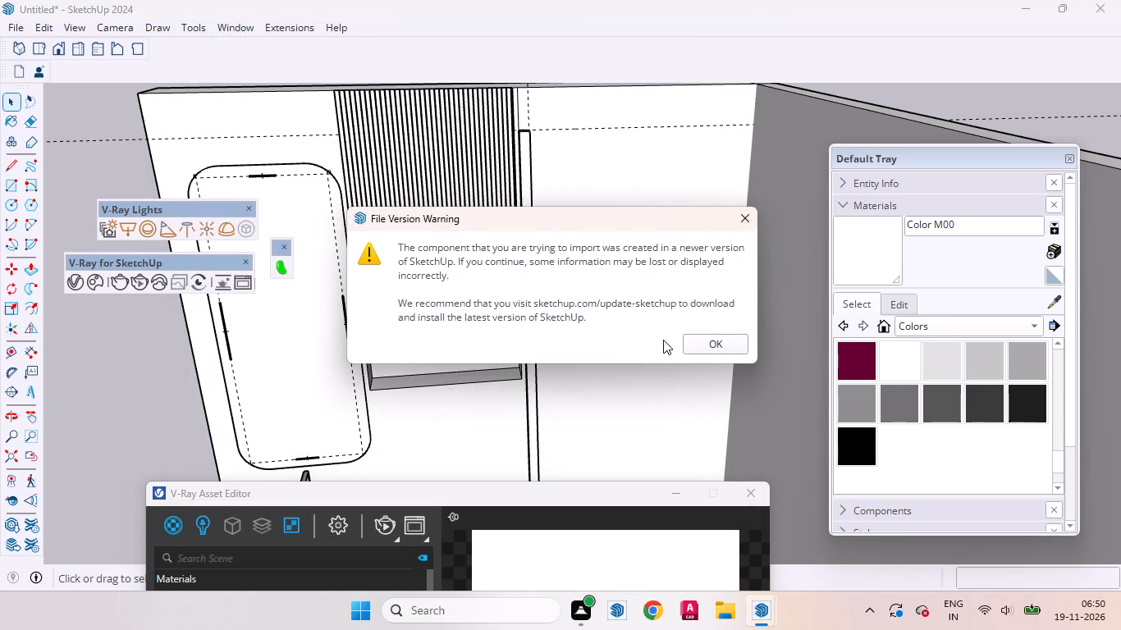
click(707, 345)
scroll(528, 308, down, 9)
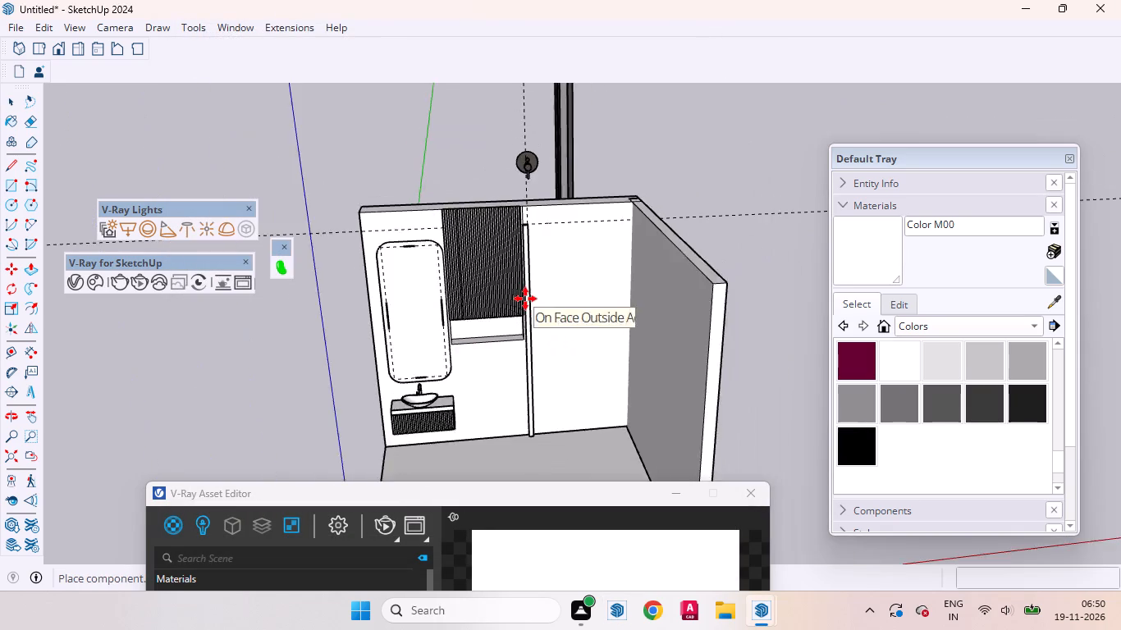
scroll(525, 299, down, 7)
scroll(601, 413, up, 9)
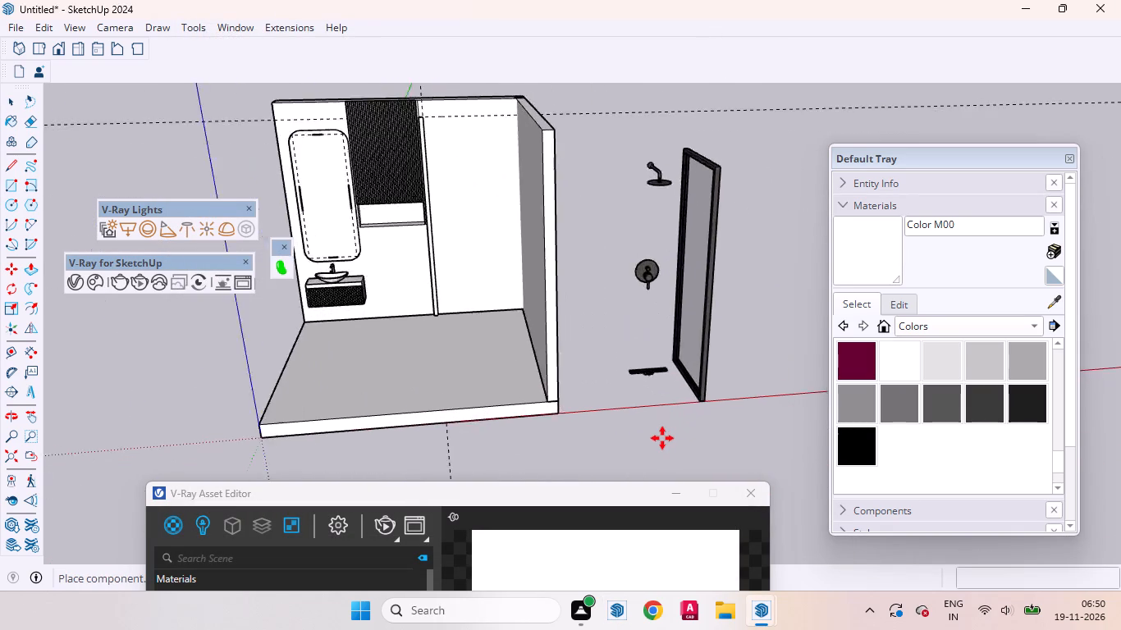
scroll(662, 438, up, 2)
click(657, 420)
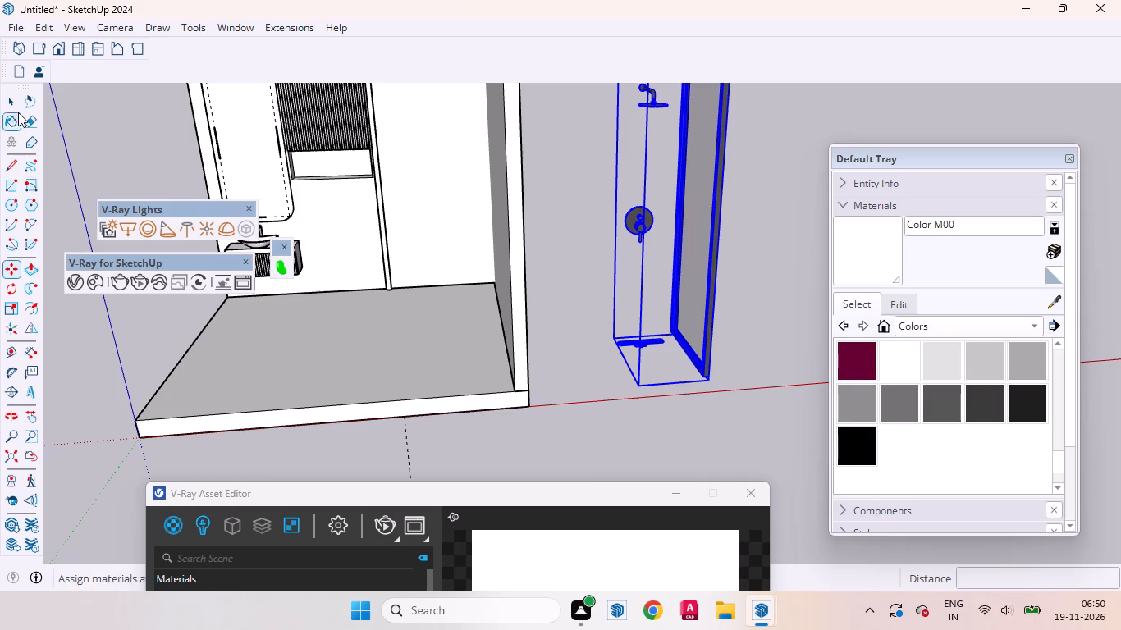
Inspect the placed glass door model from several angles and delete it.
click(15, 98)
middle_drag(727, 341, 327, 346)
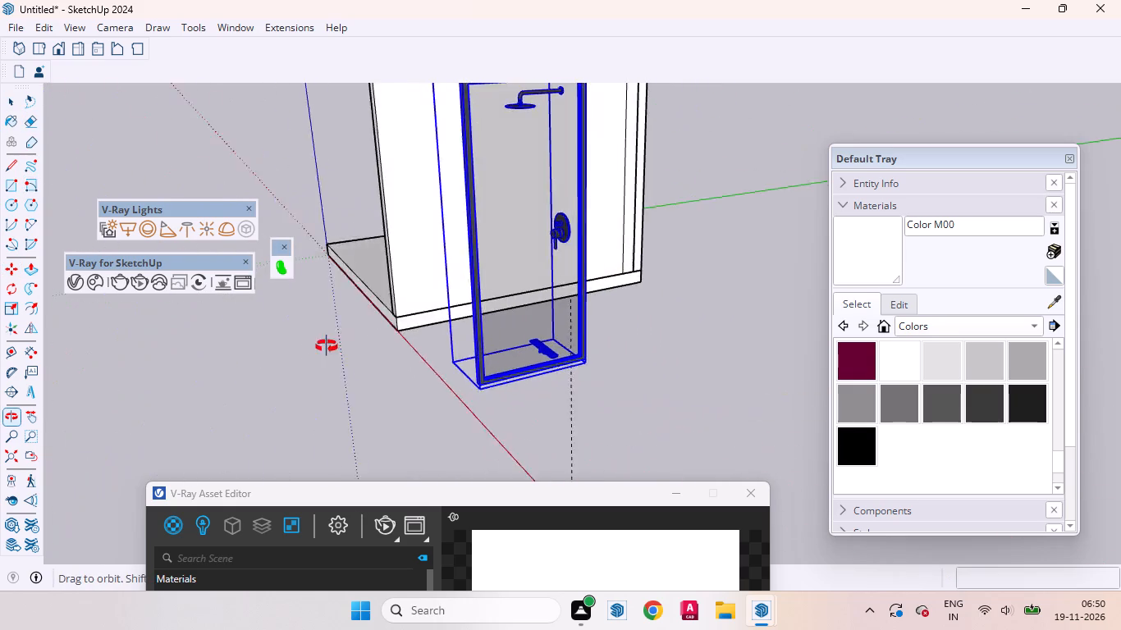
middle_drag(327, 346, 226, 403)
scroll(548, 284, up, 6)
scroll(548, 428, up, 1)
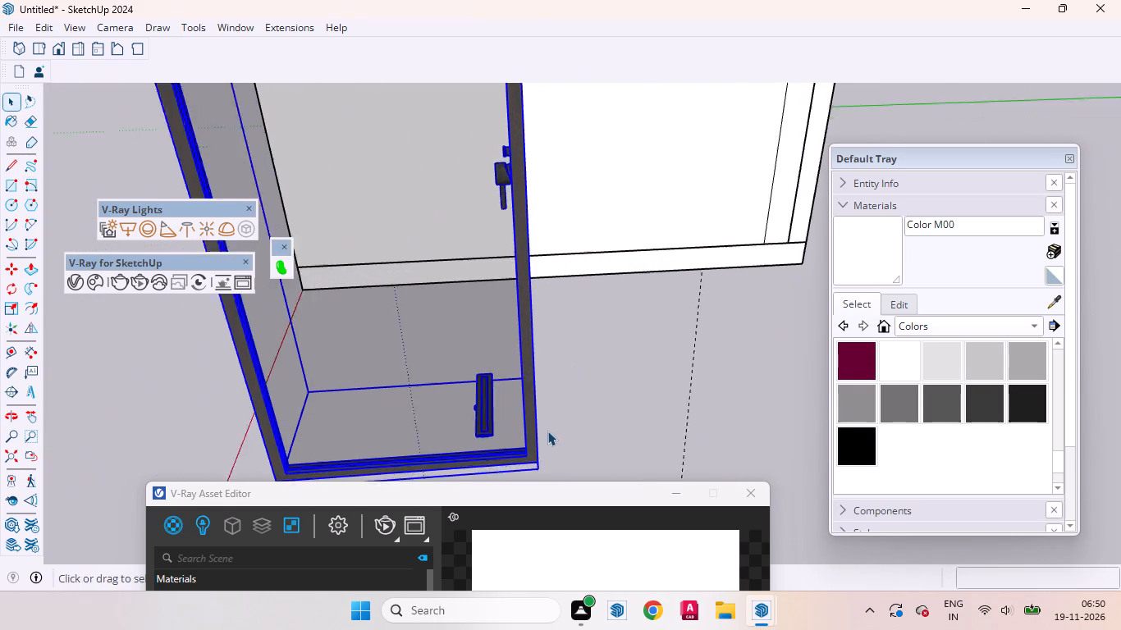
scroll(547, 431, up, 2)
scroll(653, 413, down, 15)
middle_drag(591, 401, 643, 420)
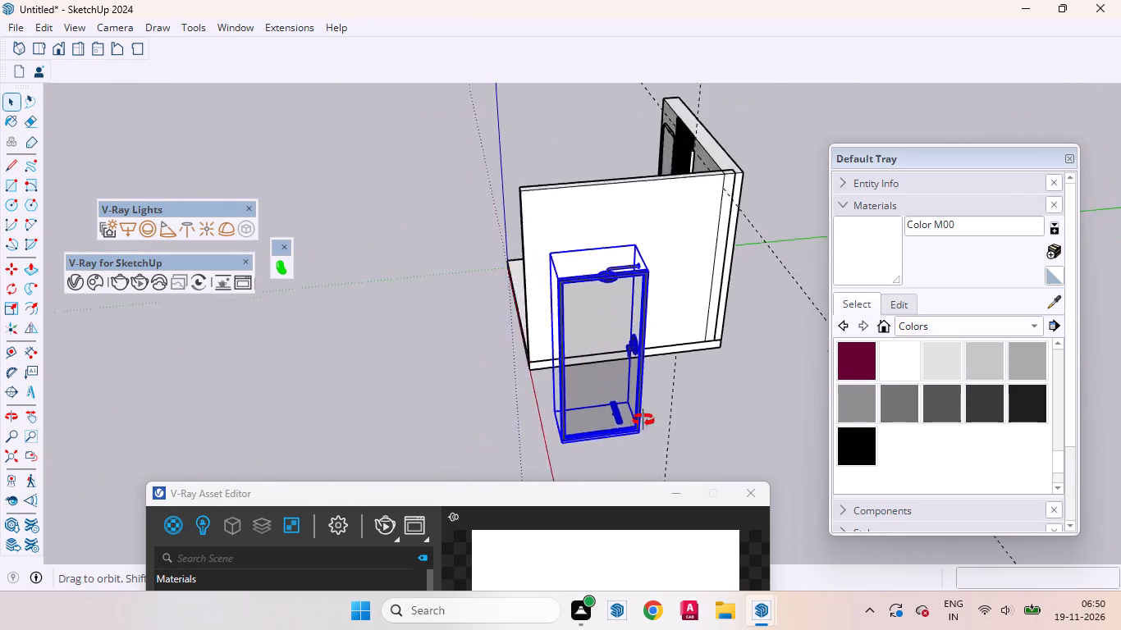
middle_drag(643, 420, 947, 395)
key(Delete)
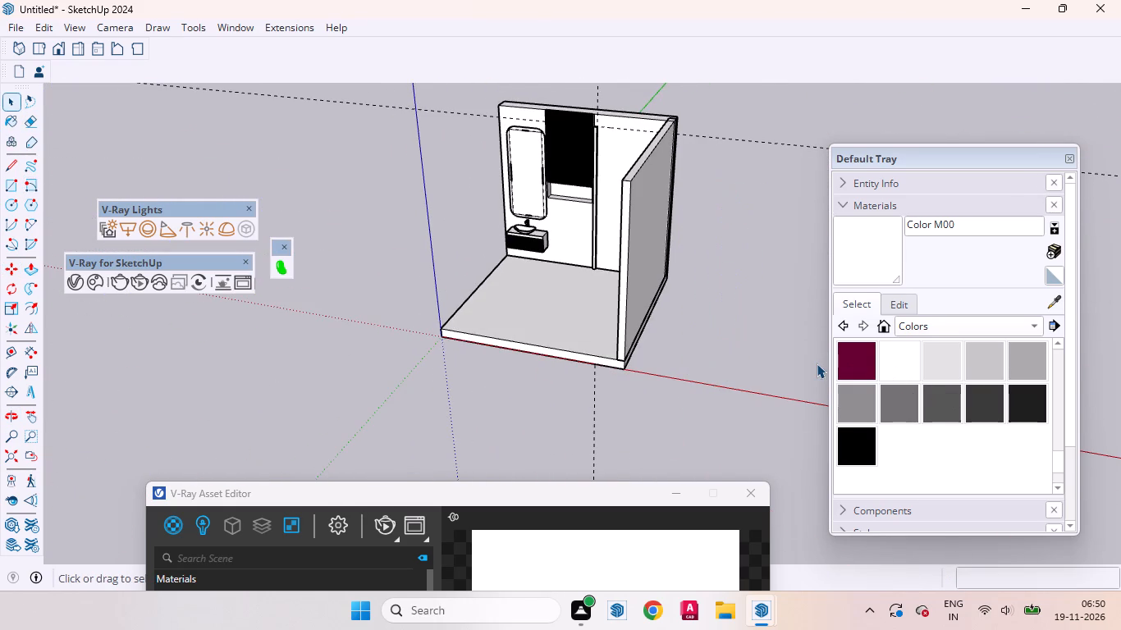
Open the narrow vertical strip beside the fluted panel for editing and push its front face in by 1".
scroll(568, 233, up, 4)
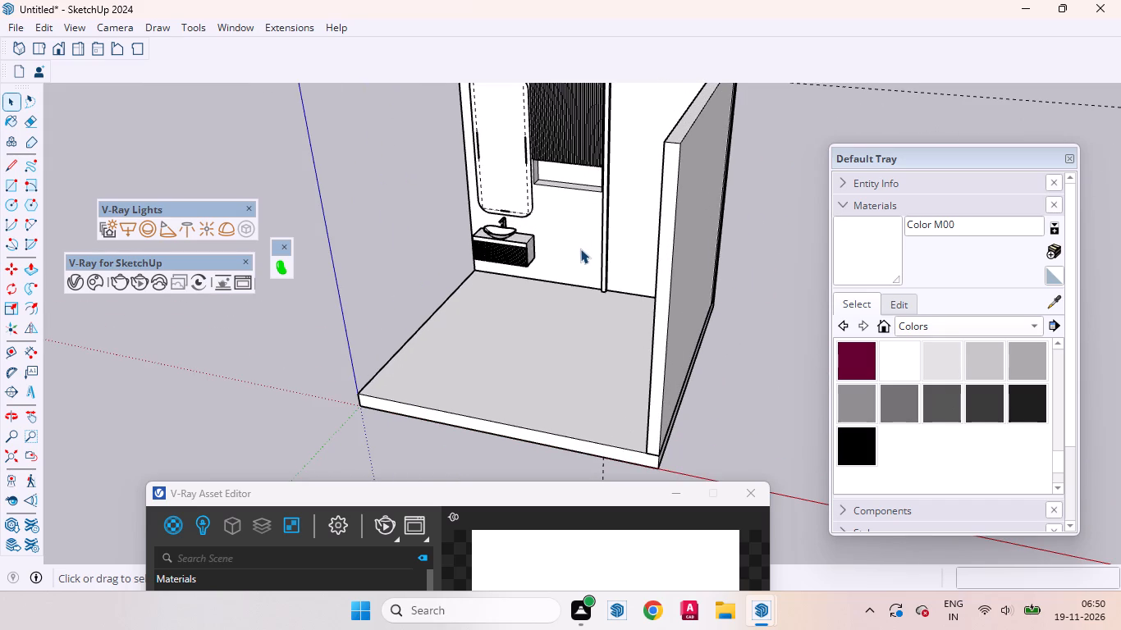
scroll(578, 345, up, 15)
middle_drag(614, 311, 786, 311)
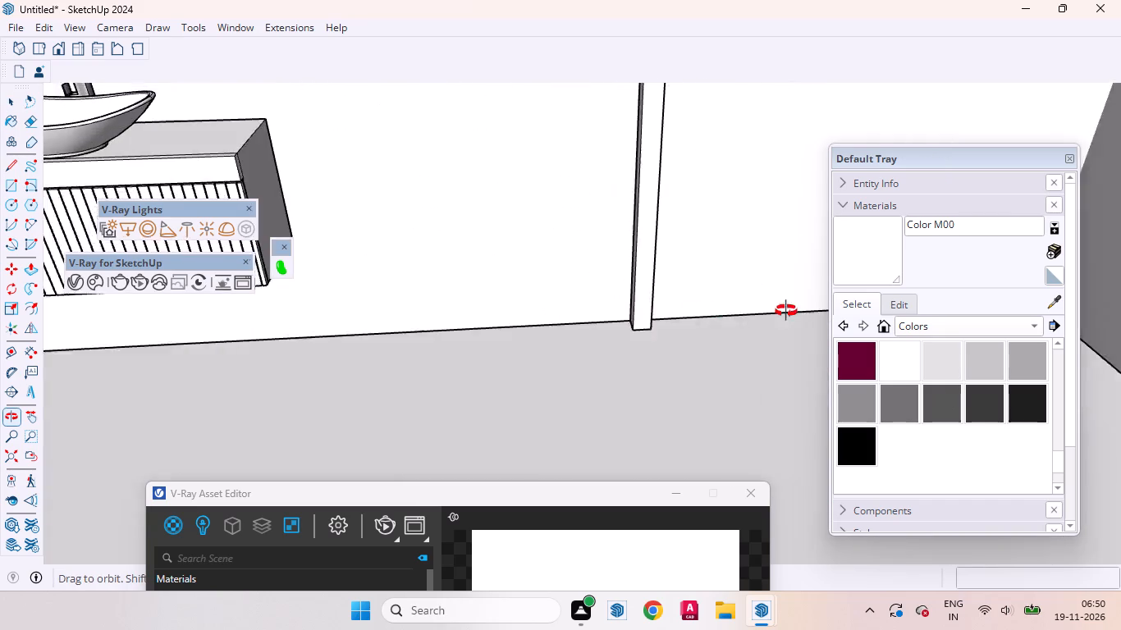
middle_drag(786, 311, 828, 310)
scroll(630, 305, up, 11)
click(673, 292)
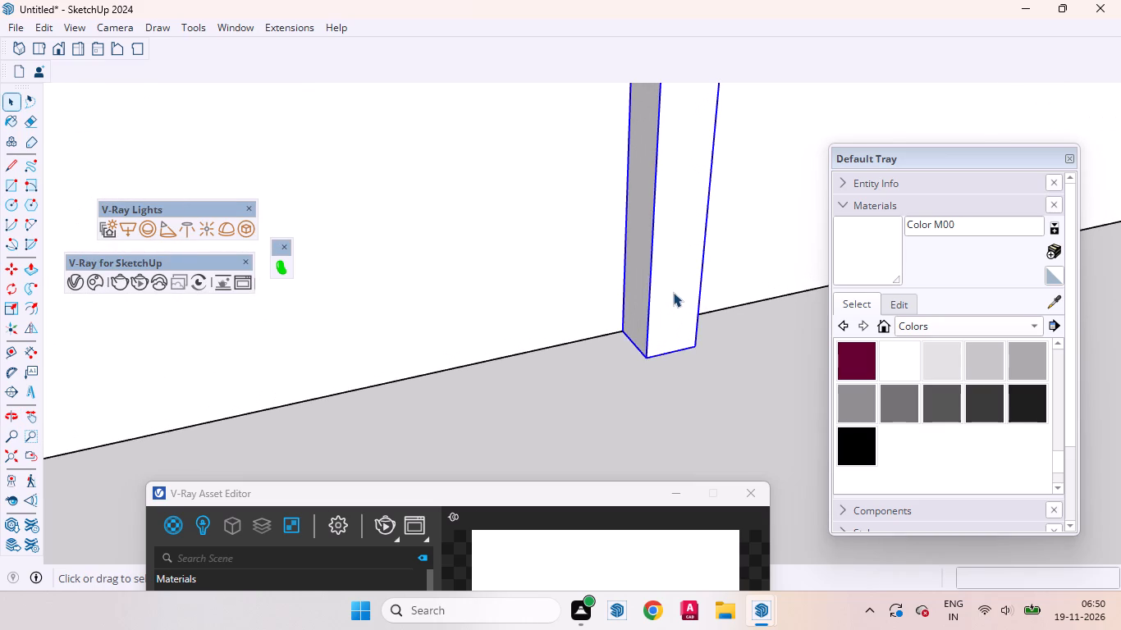
double_click(673, 292)
click(685, 276)
key(p)
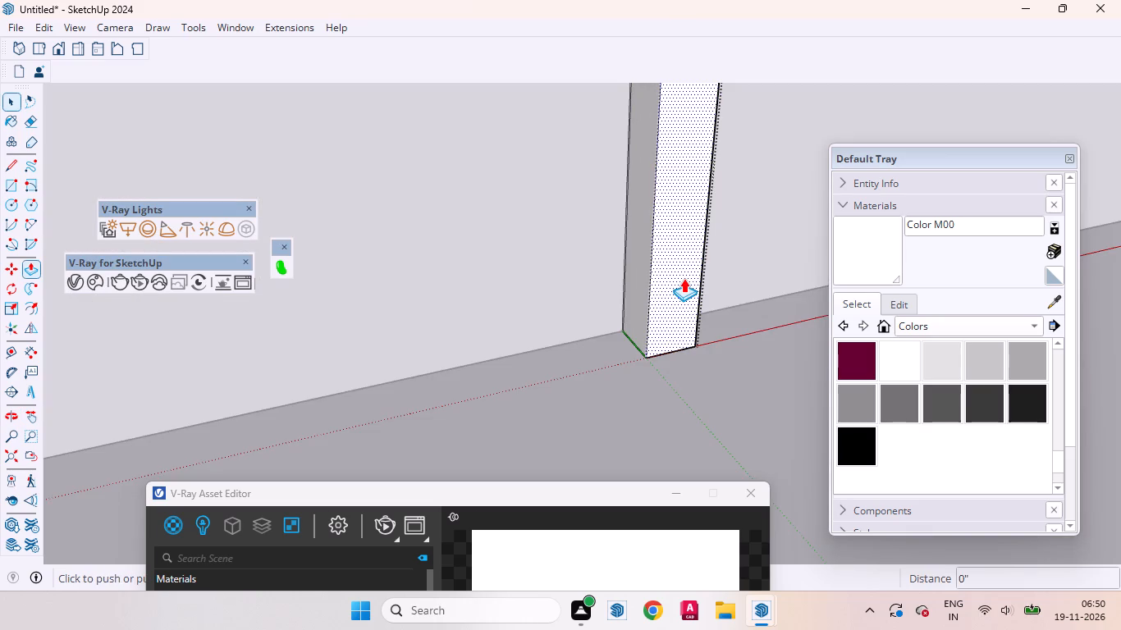
click(684, 278)
key(1)
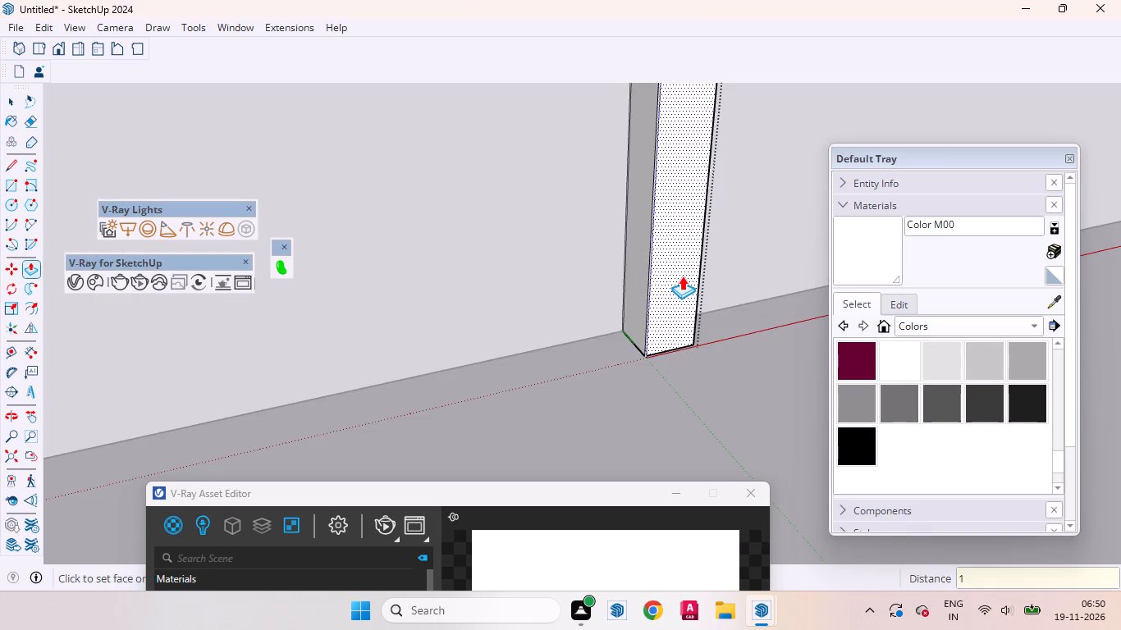
key(Return)
key(space)
Repeat the 1" push on the strip's side face, the one facing away from the fluted panel.
scroll(635, 283, up, 7)
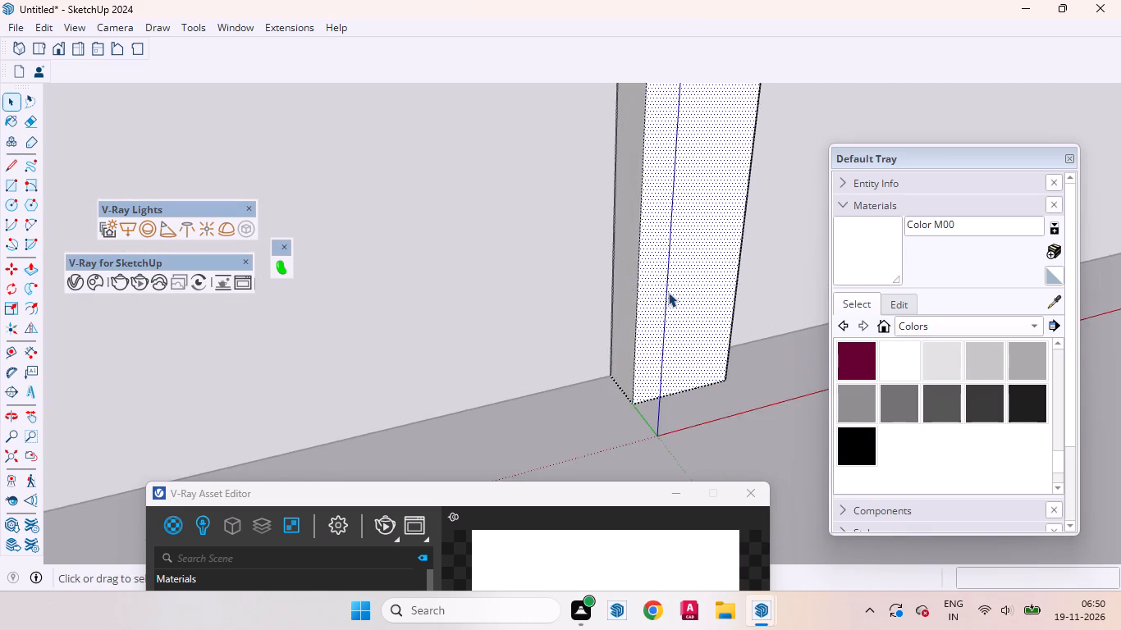
middle_drag(669, 292, 352, 302)
scroll(623, 313, up, 6)
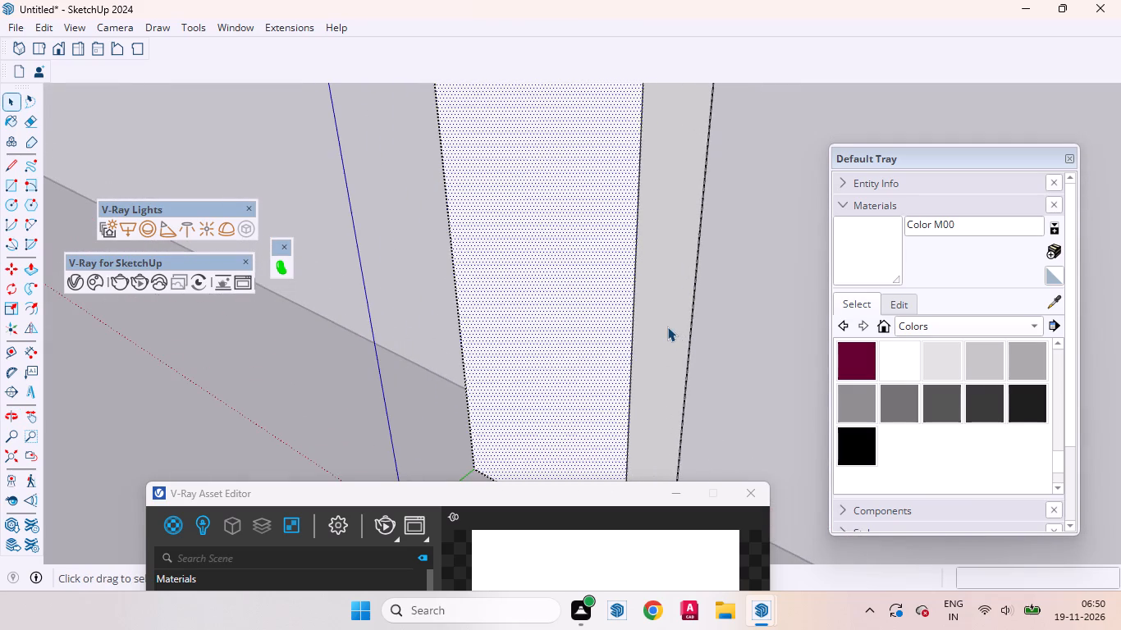
click(667, 326)
key(p)
double_click(667, 326)
key(space)
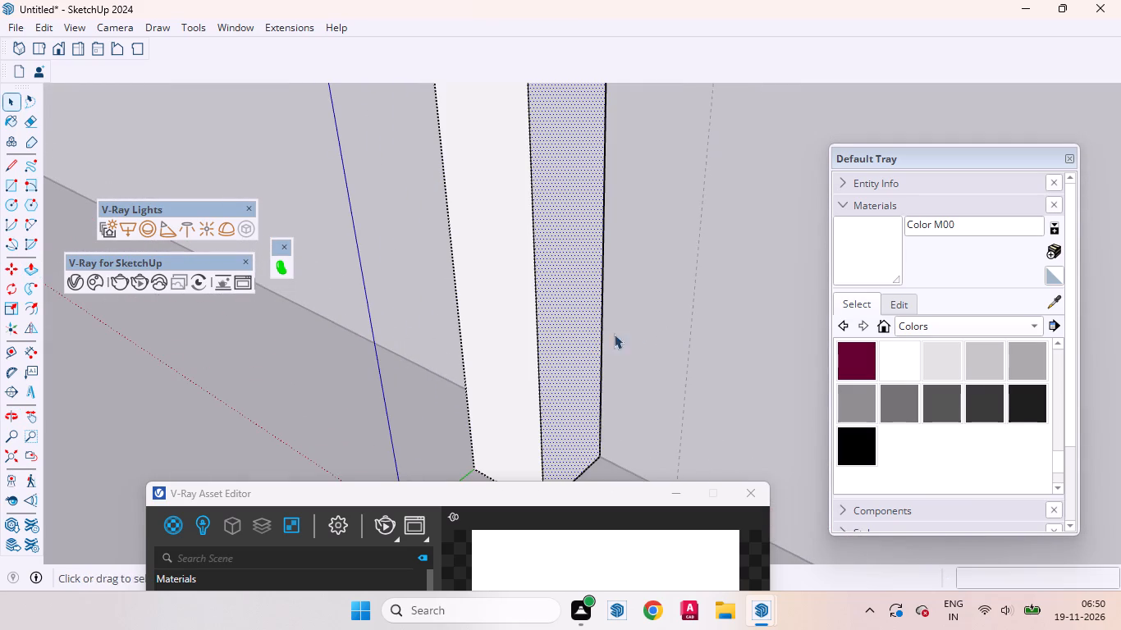
Examine the narrow vertical strip beside the fluted panel from base to top and select its front face.
middle_drag(558, 344, 820, 340)
scroll(734, 317, down, 20)
scroll(734, 317, down, 4)
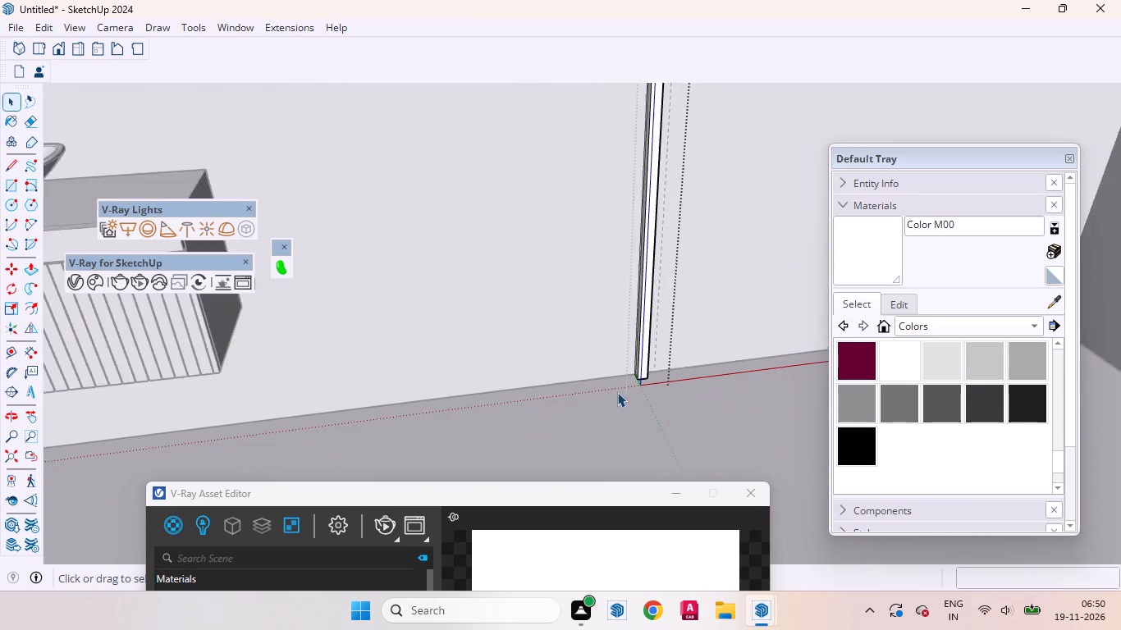
scroll(617, 392, down, 14)
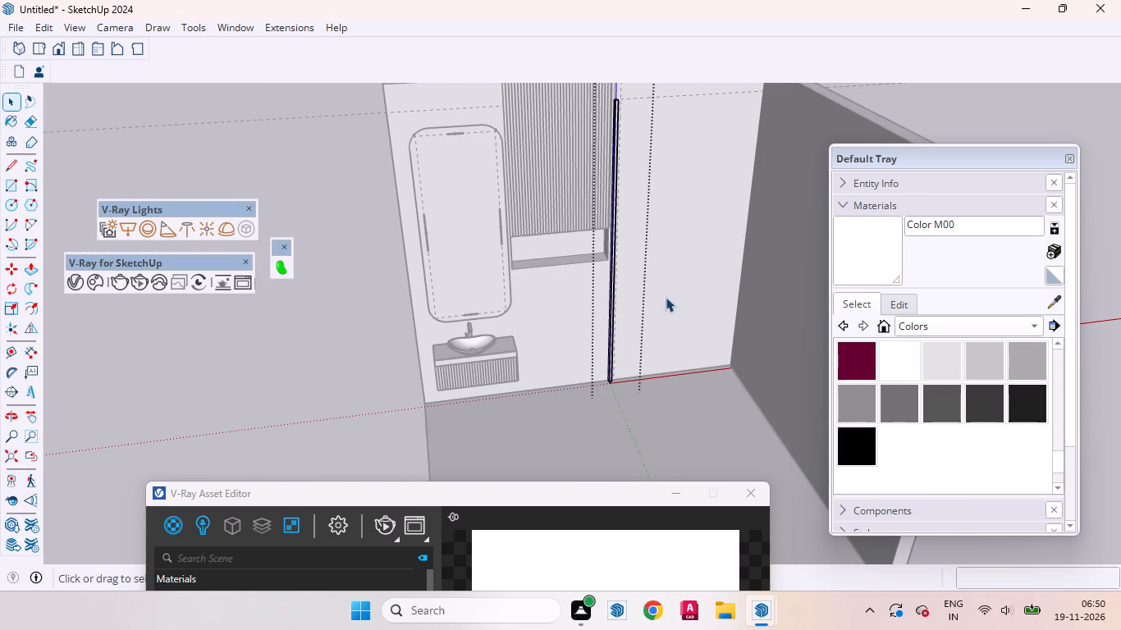
scroll(643, 349, down, 9)
scroll(620, 371, up, 1)
middle_drag(625, 383, 892, 472)
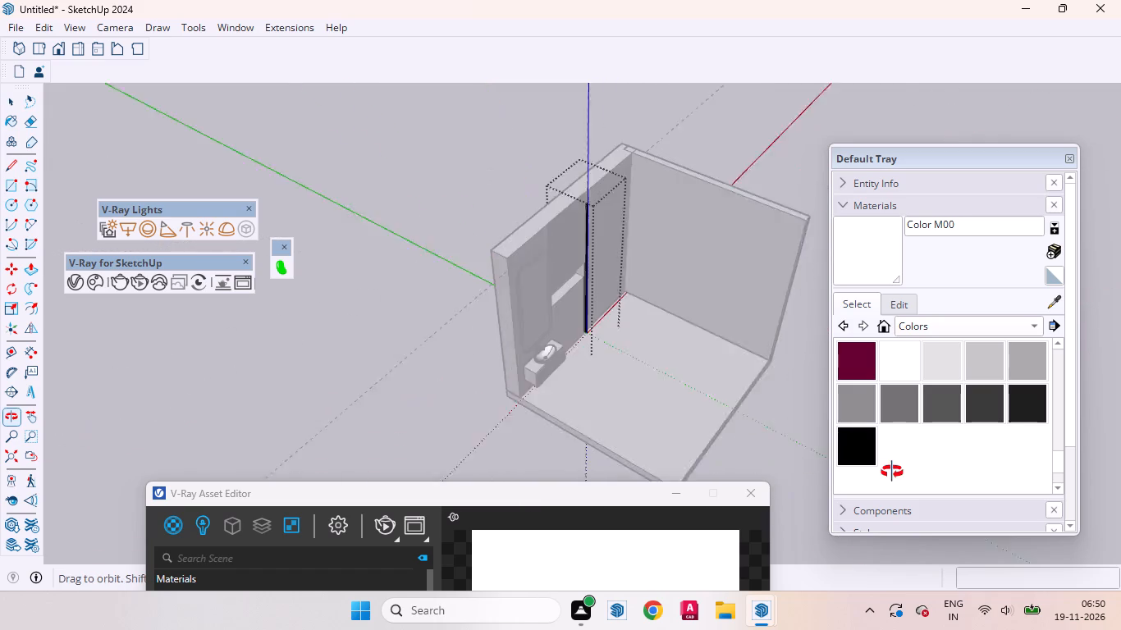
middle_drag(892, 472, 900, 472)
scroll(638, 342, up, 8)
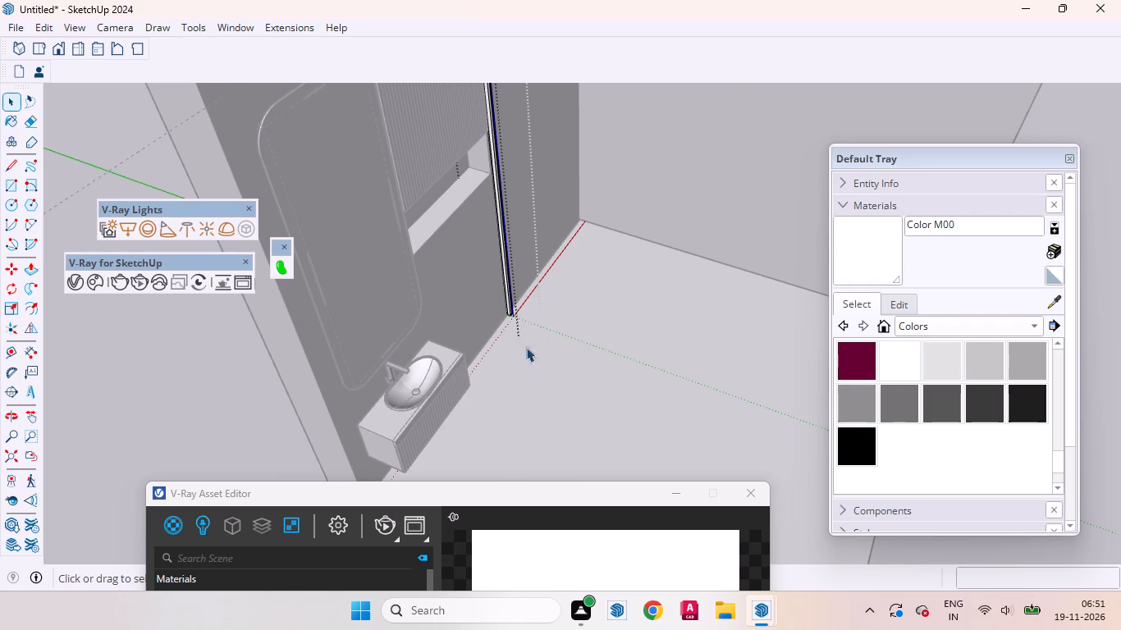
scroll(520, 352, down, 7)
scroll(485, 357, up, 1)
scroll(484, 358, down, 1)
scroll(504, 197, up, 11)
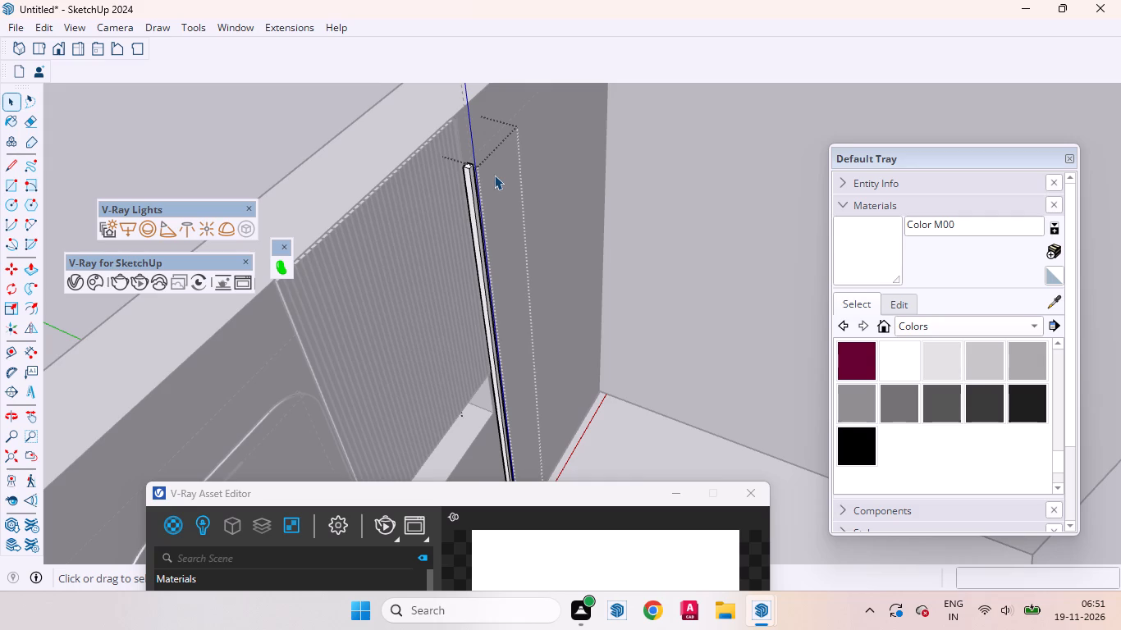
scroll(455, 185, down, 4)
scroll(483, 193, up, 10)
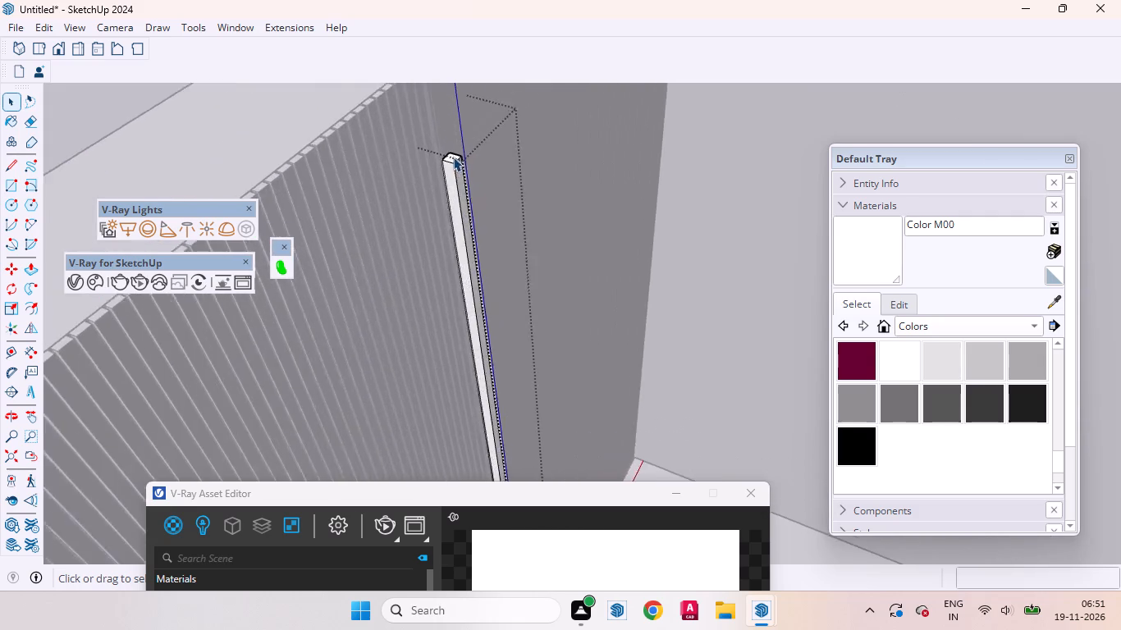
scroll(453, 157, up, 10)
click(471, 207)
middle_drag(480, 206, 398, 234)
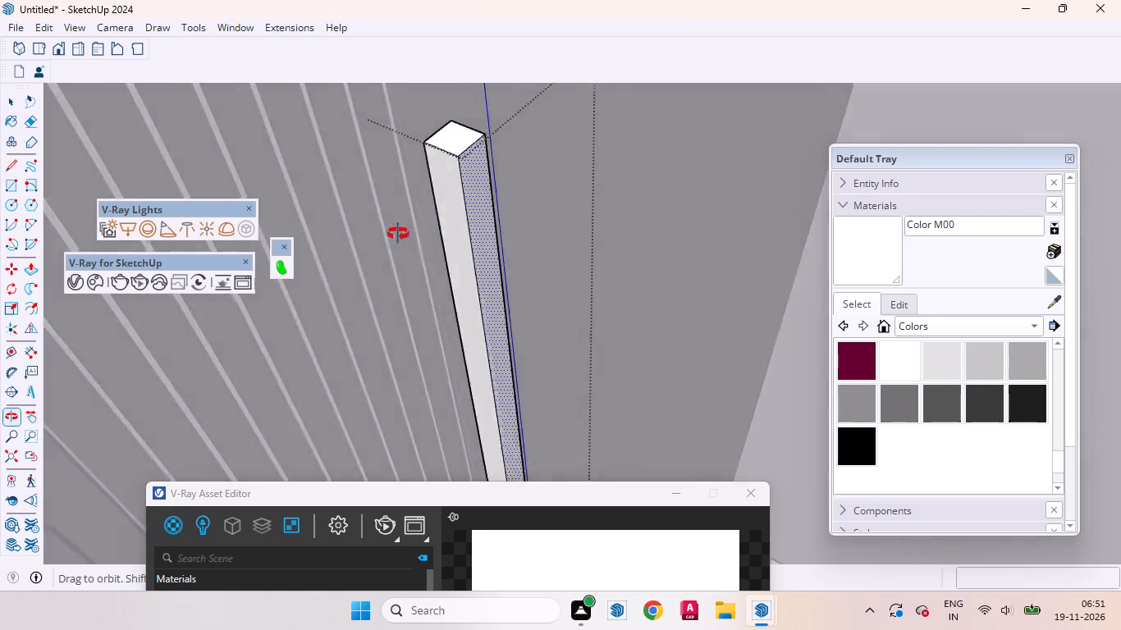
middle_drag(398, 234, 307, 243)
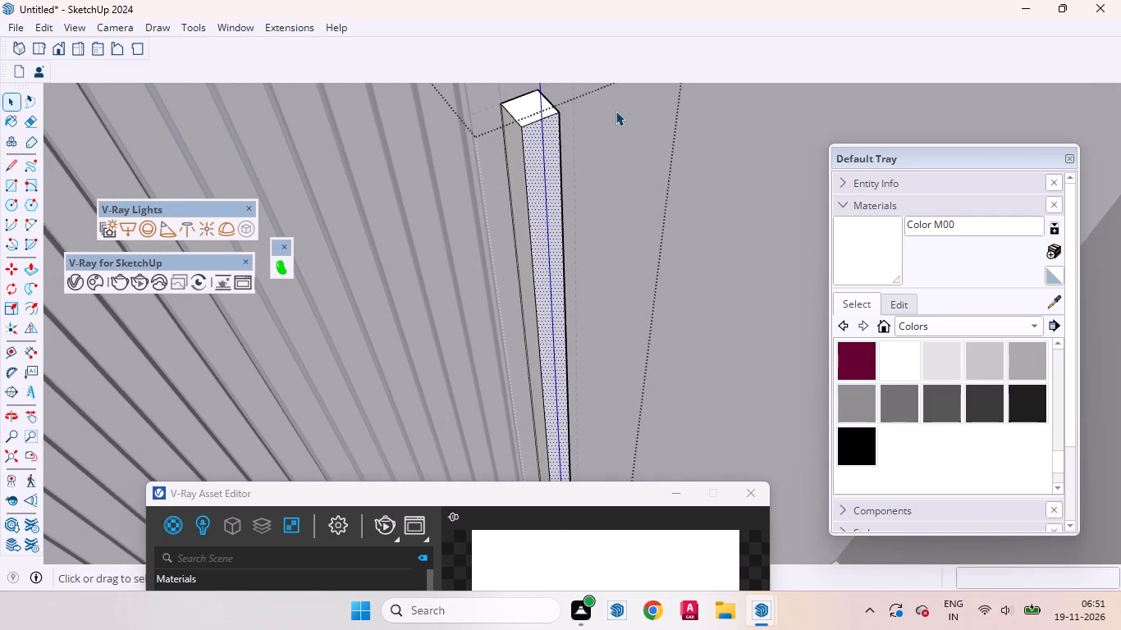
scroll(511, 177, down, 4)
scroll(561, 157, up, 4)
middle_drag(546, 155, 425, 146)
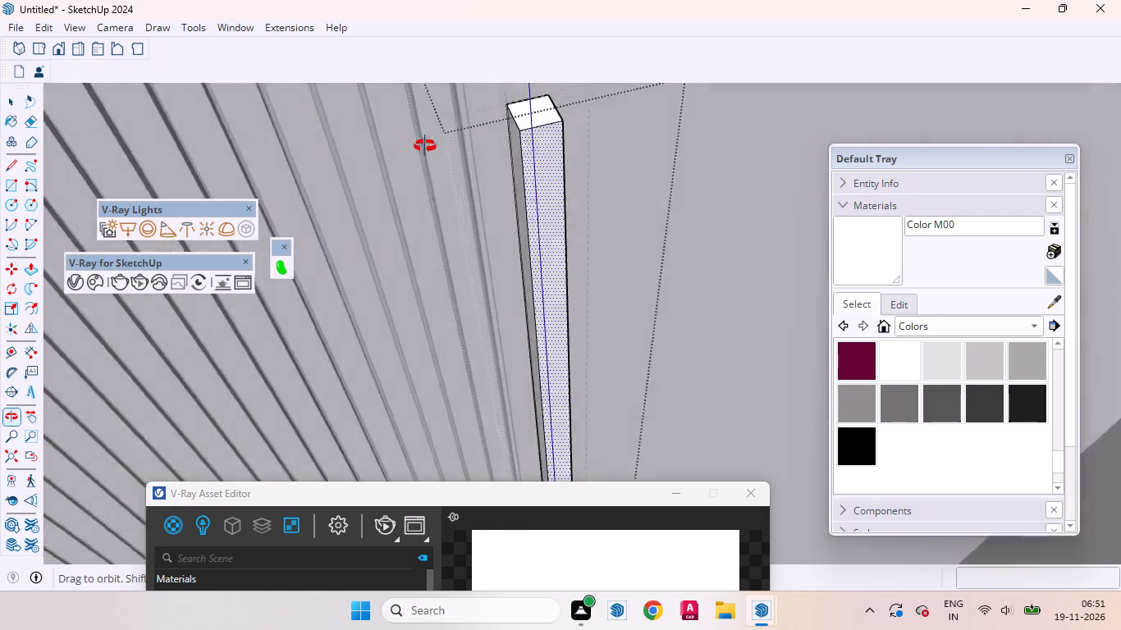
middle_drag(425, 146, 359, 74)
scroll(583, 121, up, 10)
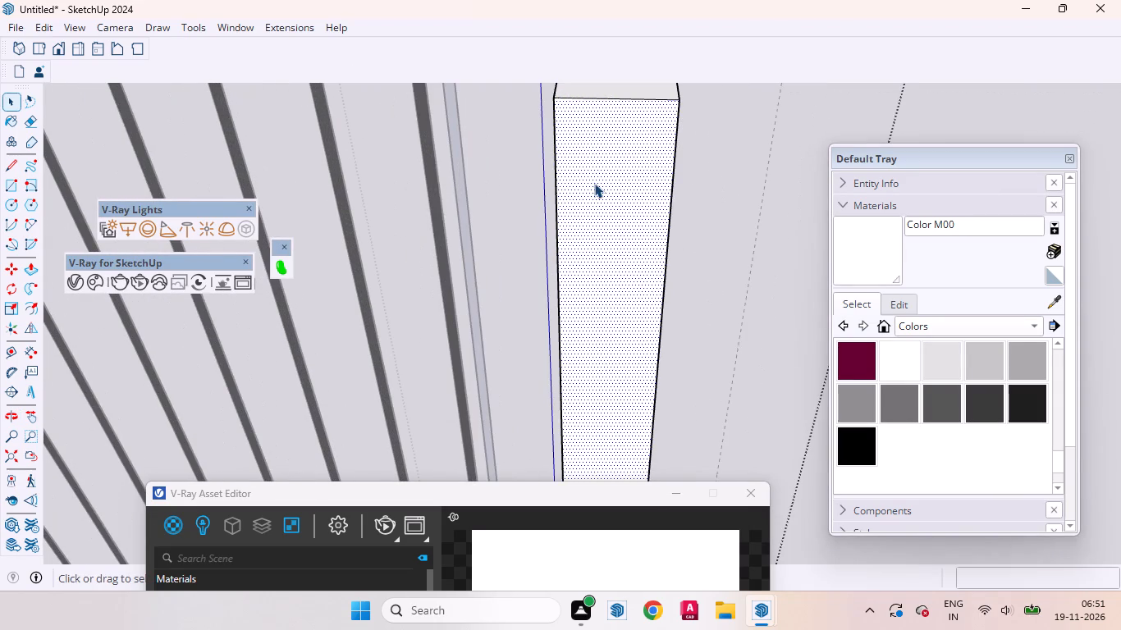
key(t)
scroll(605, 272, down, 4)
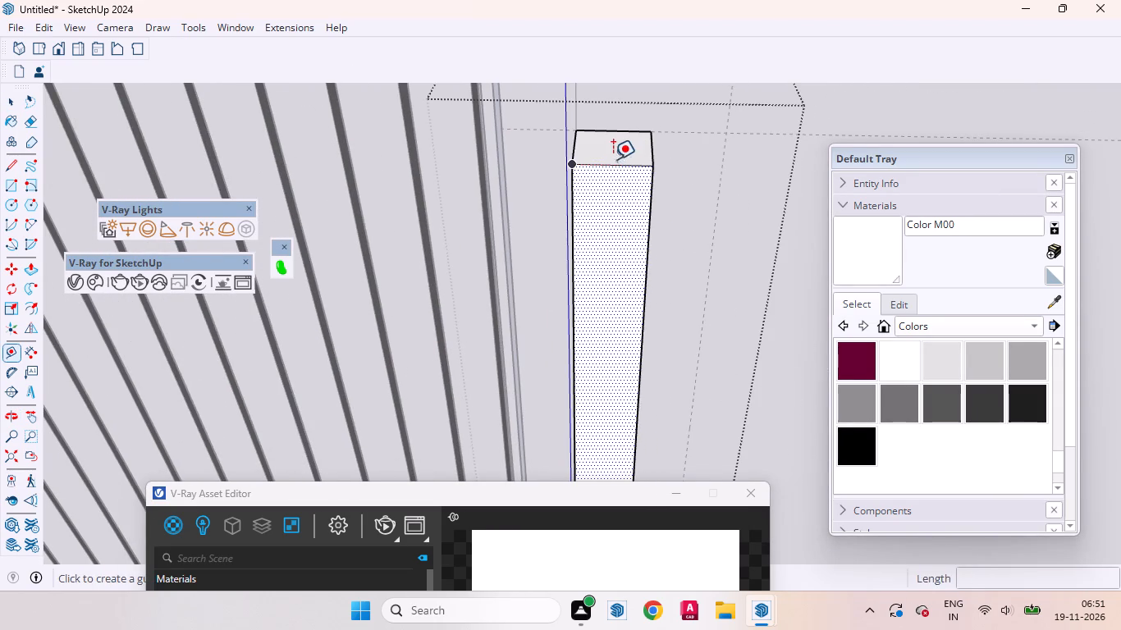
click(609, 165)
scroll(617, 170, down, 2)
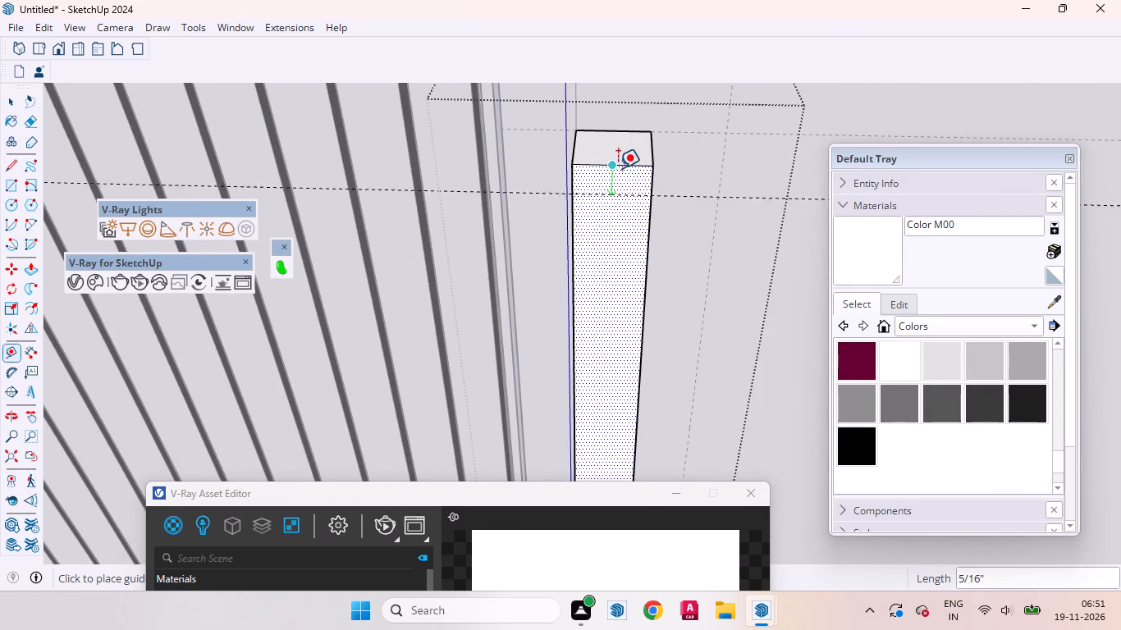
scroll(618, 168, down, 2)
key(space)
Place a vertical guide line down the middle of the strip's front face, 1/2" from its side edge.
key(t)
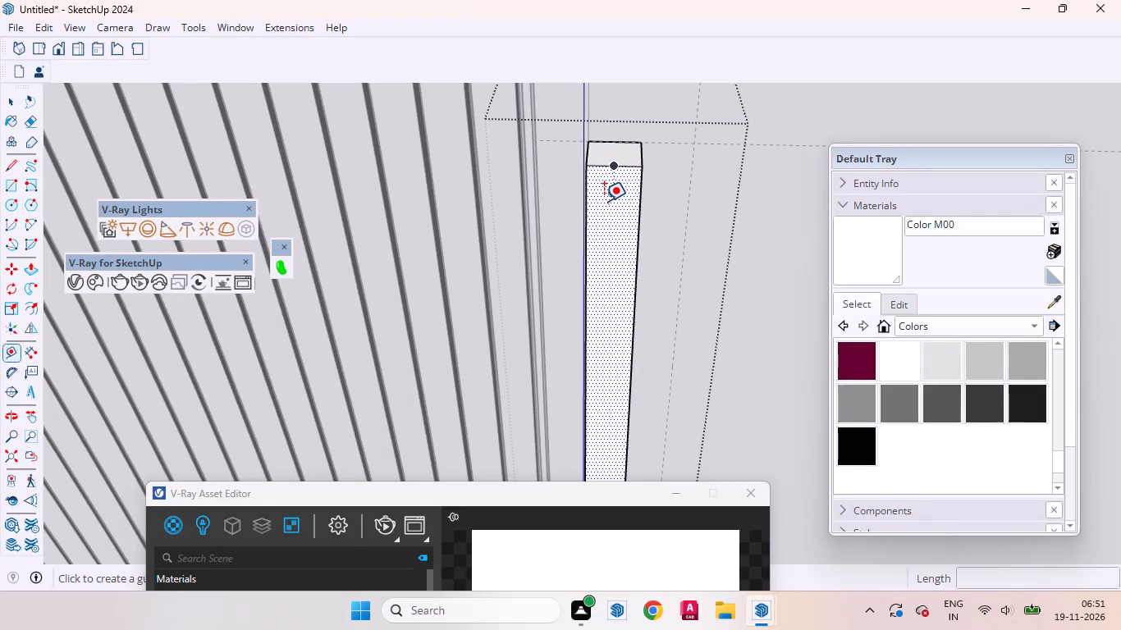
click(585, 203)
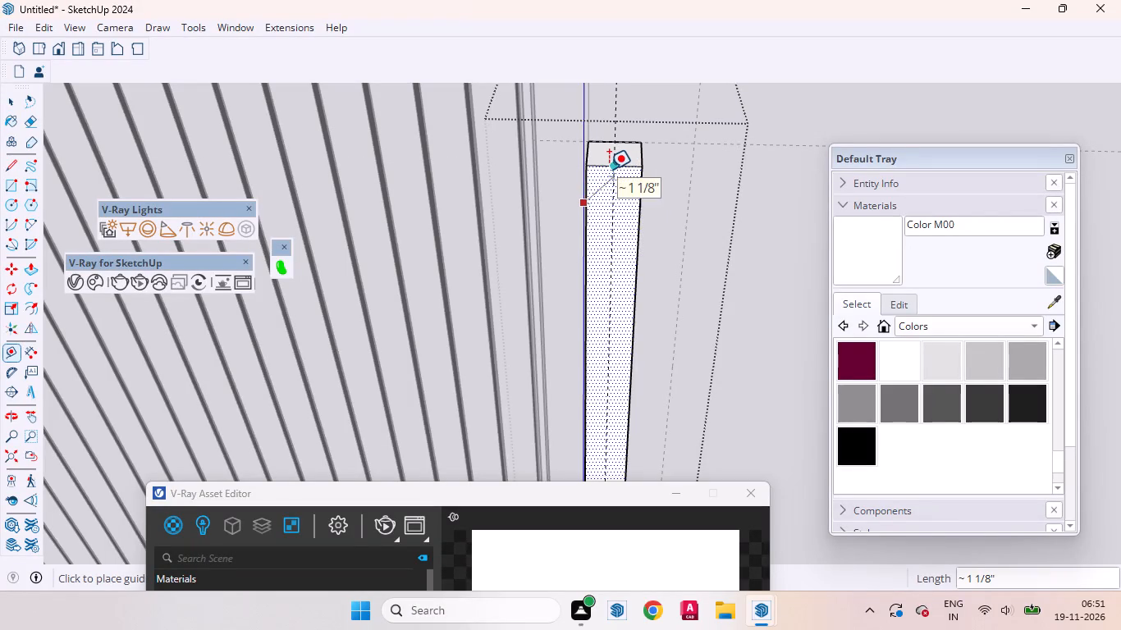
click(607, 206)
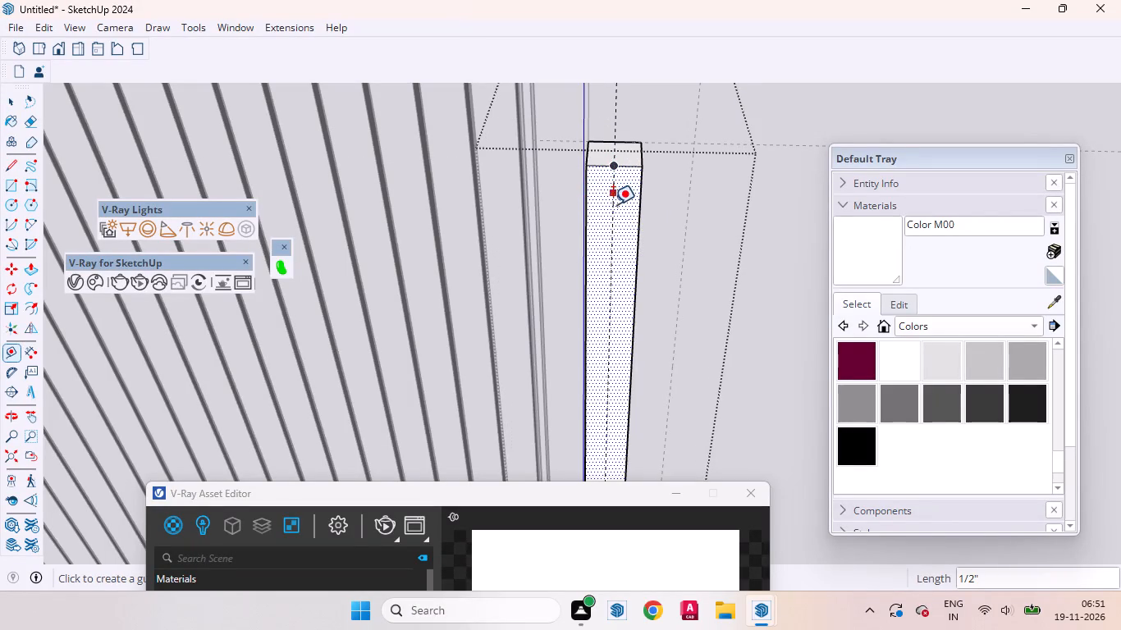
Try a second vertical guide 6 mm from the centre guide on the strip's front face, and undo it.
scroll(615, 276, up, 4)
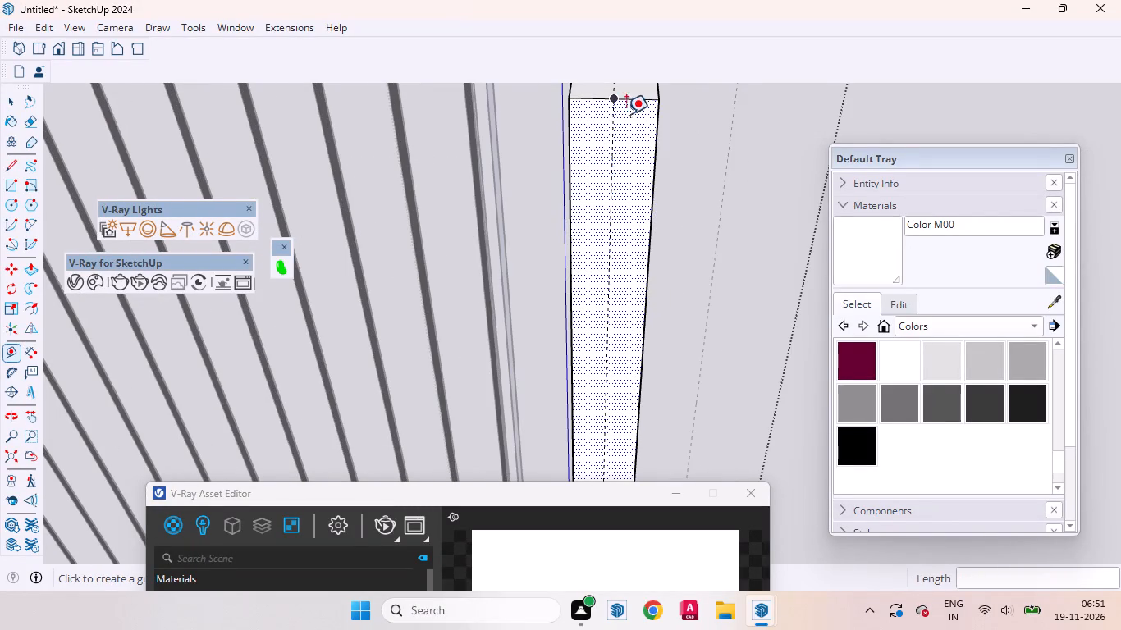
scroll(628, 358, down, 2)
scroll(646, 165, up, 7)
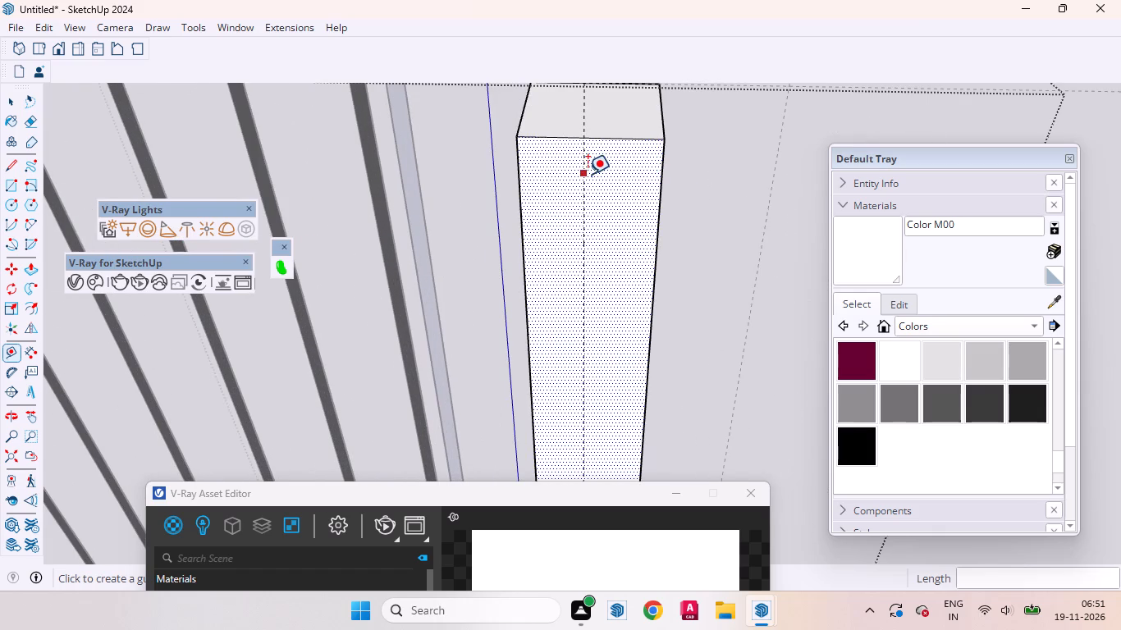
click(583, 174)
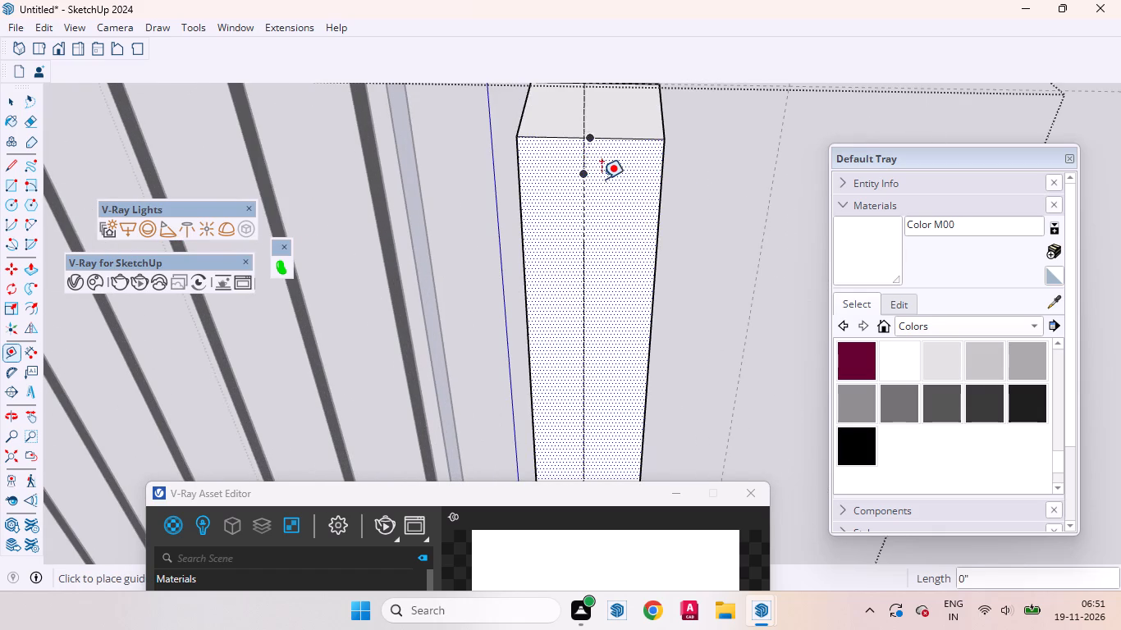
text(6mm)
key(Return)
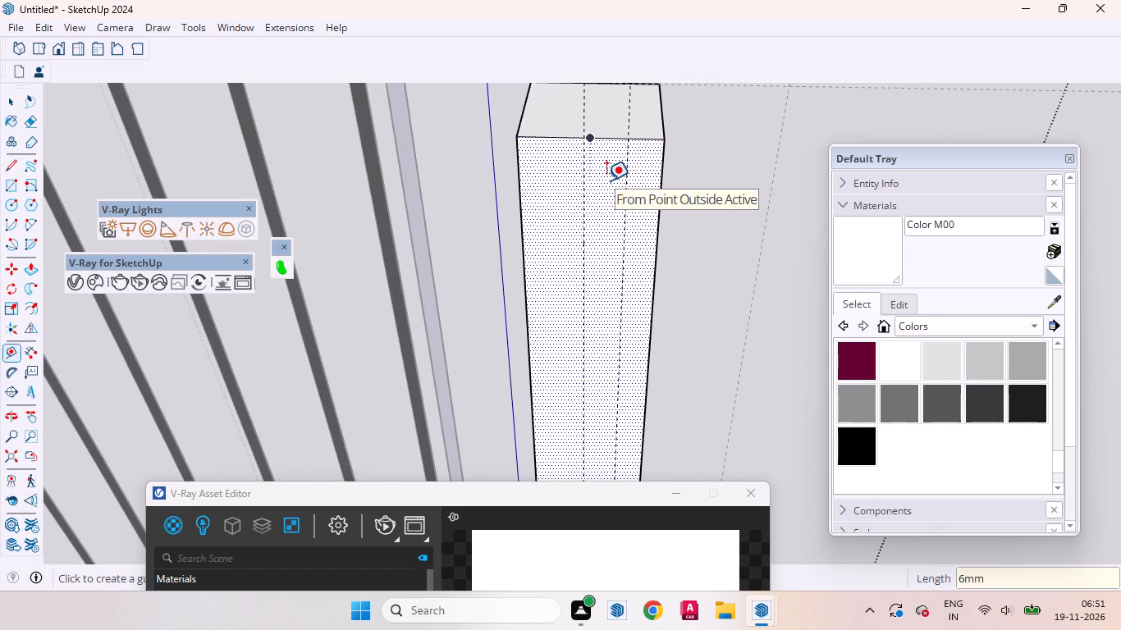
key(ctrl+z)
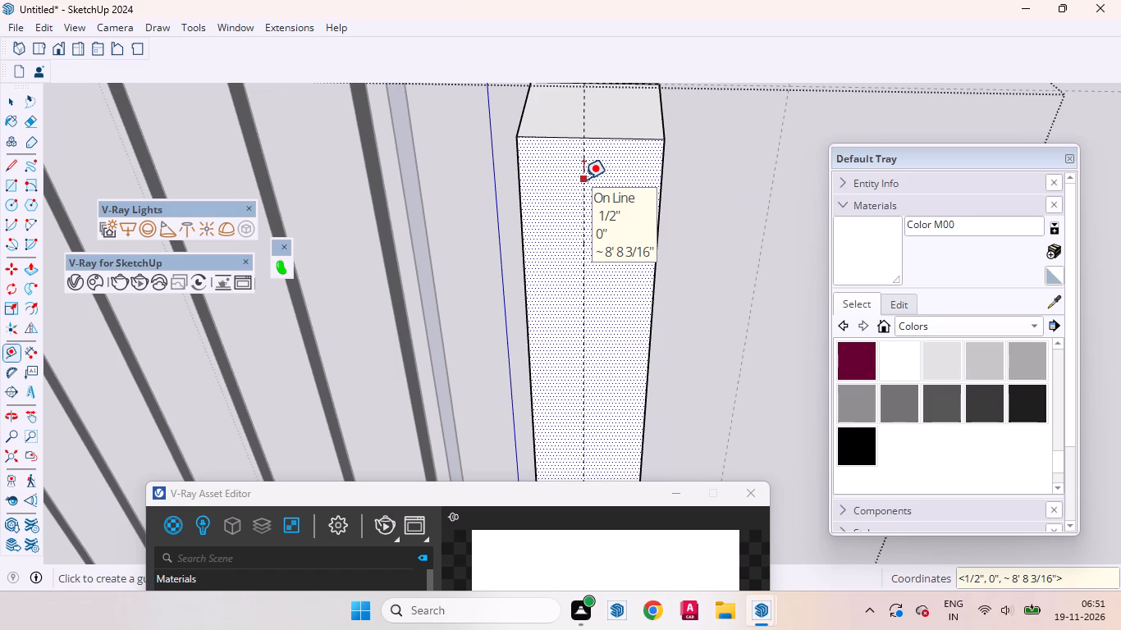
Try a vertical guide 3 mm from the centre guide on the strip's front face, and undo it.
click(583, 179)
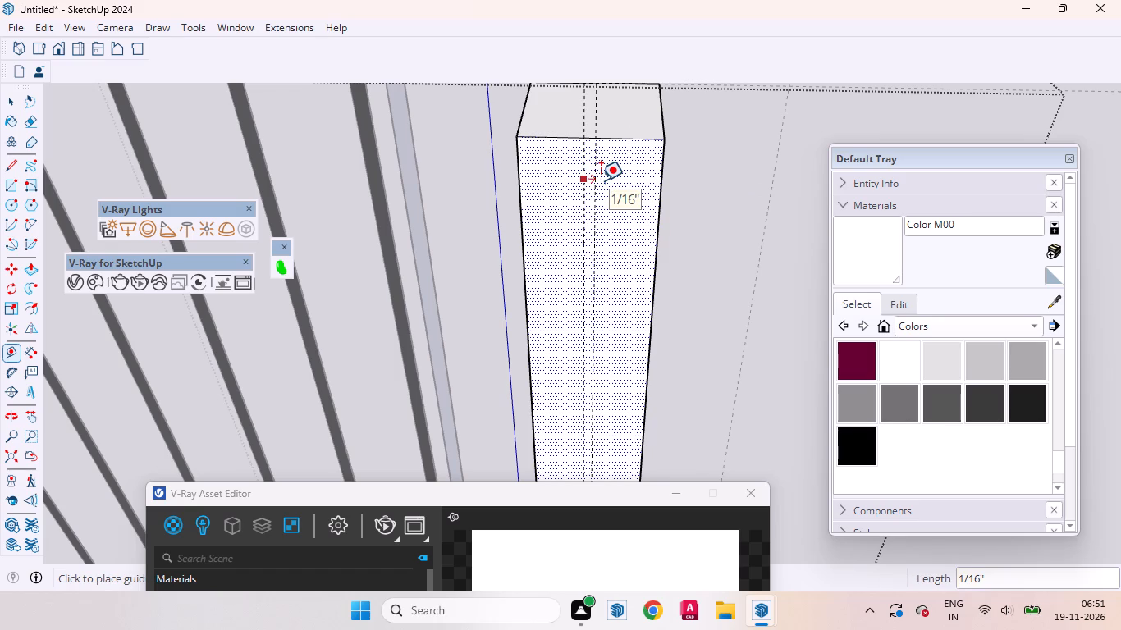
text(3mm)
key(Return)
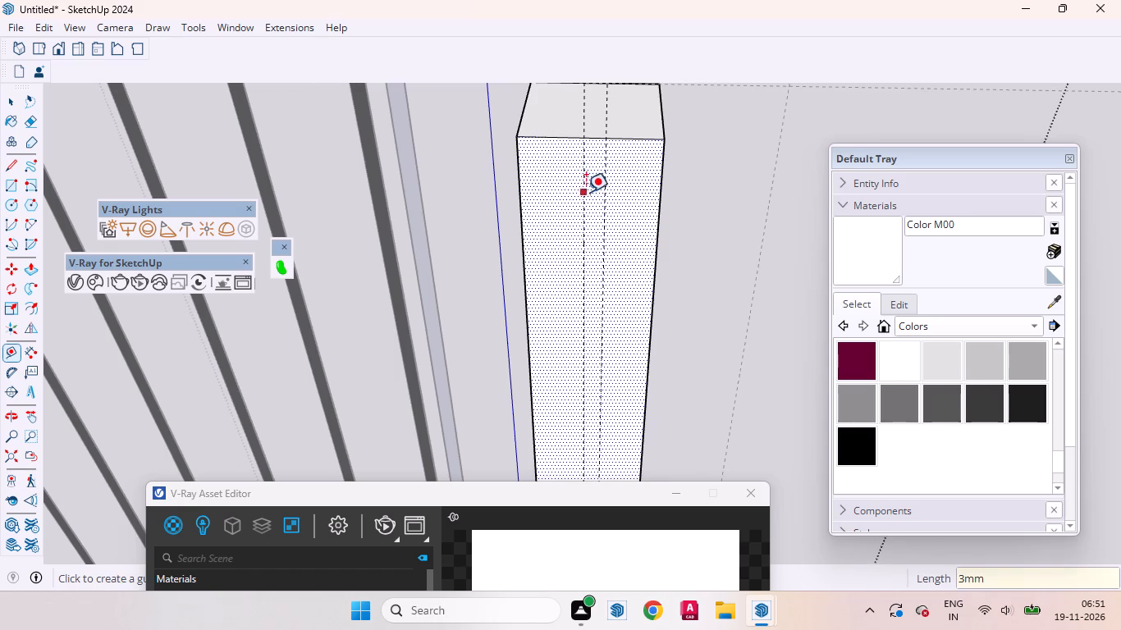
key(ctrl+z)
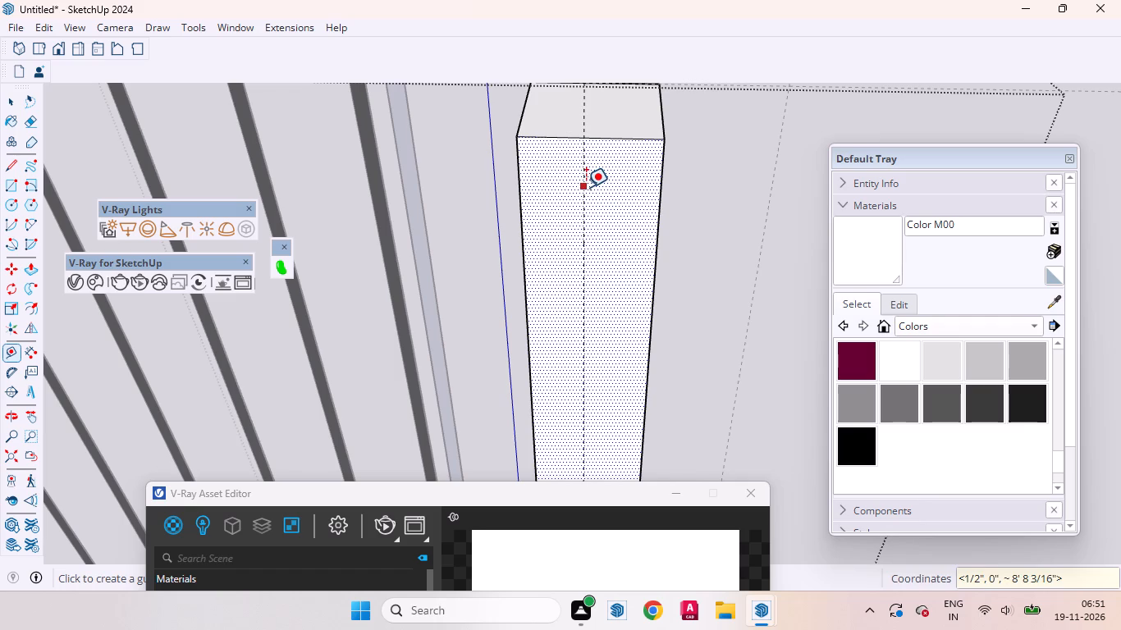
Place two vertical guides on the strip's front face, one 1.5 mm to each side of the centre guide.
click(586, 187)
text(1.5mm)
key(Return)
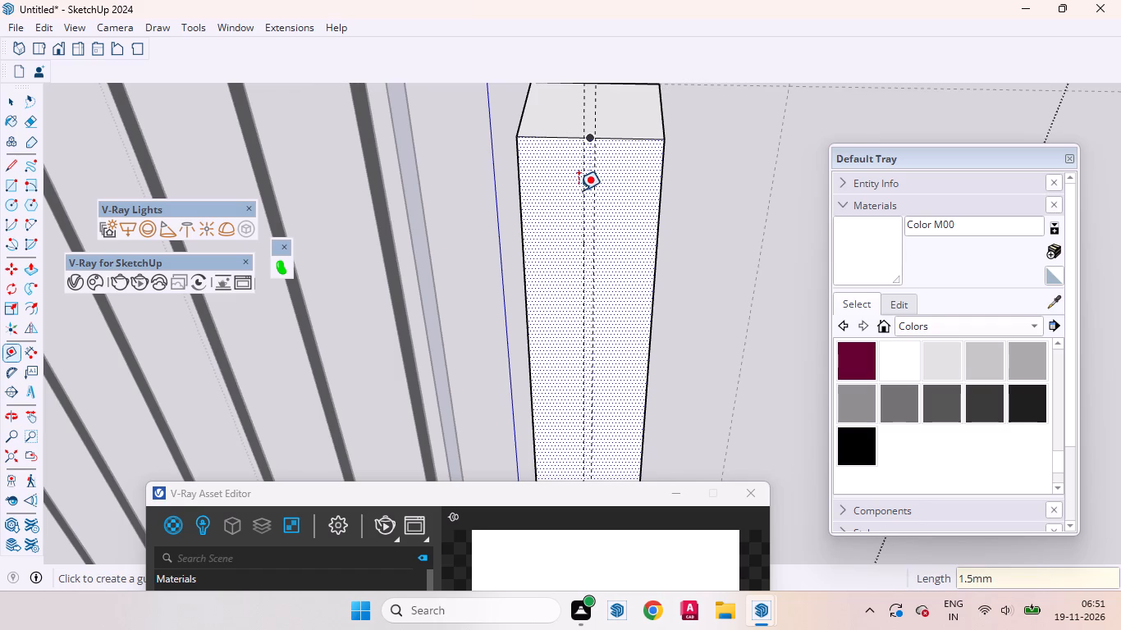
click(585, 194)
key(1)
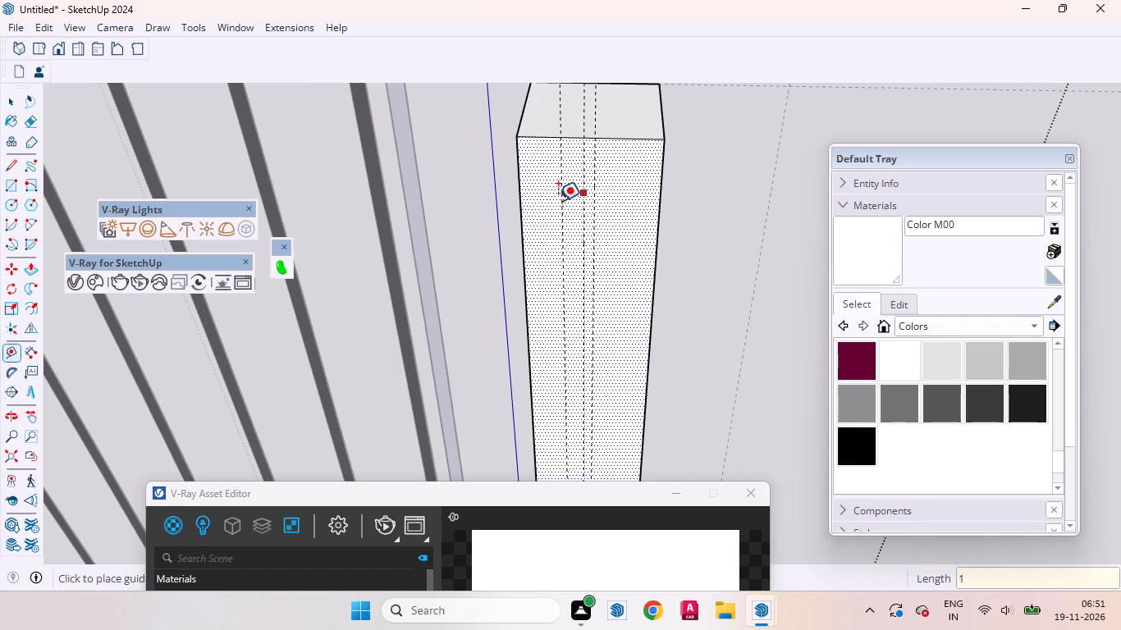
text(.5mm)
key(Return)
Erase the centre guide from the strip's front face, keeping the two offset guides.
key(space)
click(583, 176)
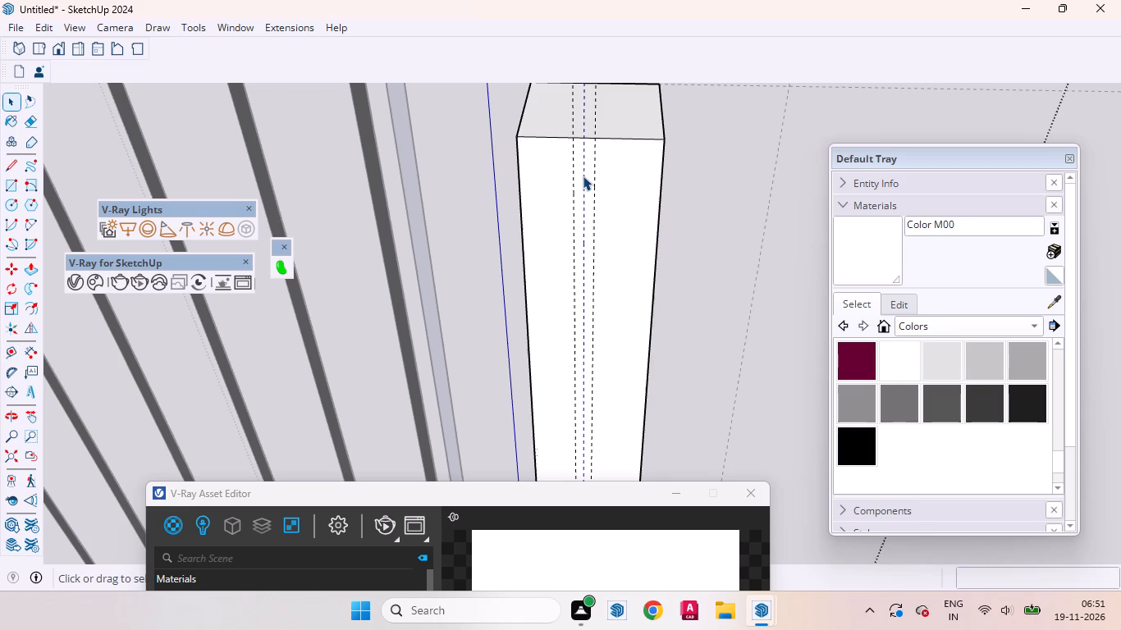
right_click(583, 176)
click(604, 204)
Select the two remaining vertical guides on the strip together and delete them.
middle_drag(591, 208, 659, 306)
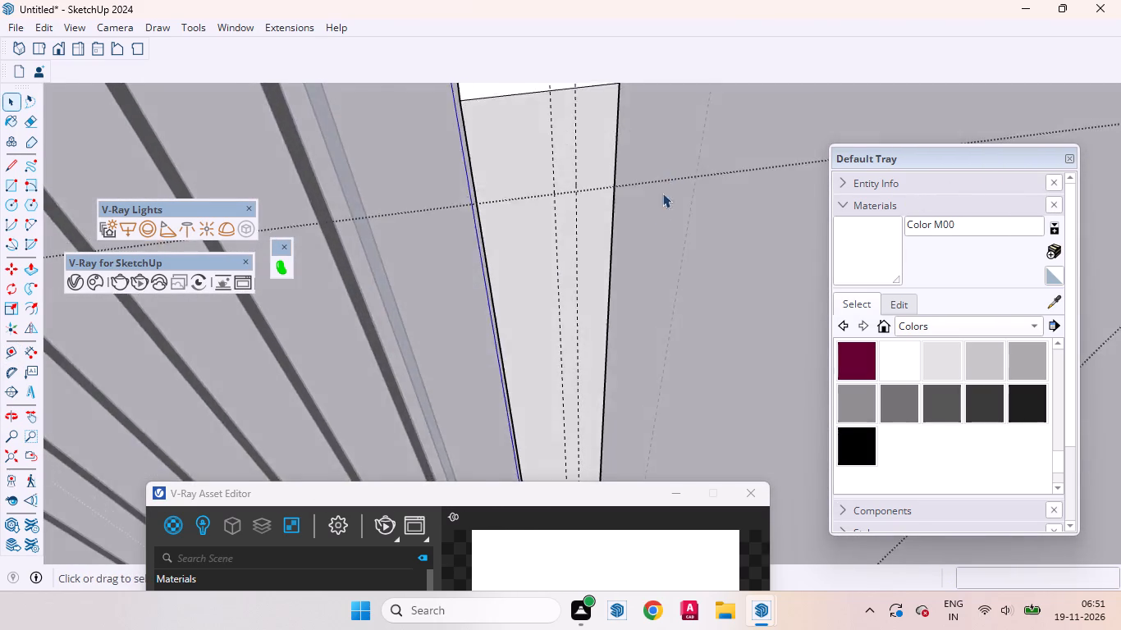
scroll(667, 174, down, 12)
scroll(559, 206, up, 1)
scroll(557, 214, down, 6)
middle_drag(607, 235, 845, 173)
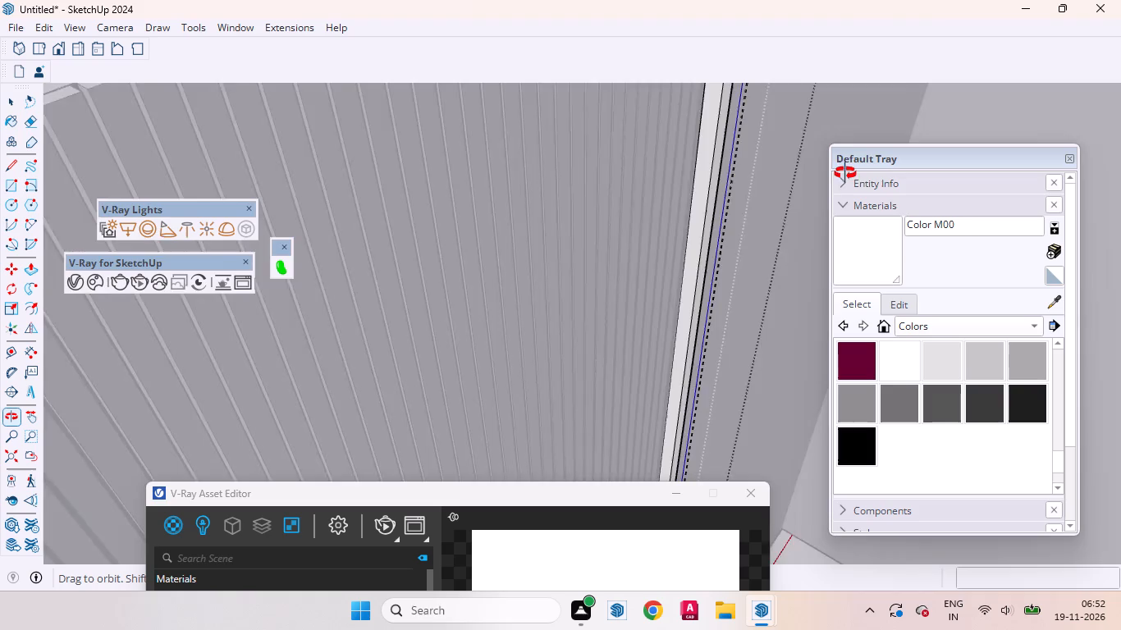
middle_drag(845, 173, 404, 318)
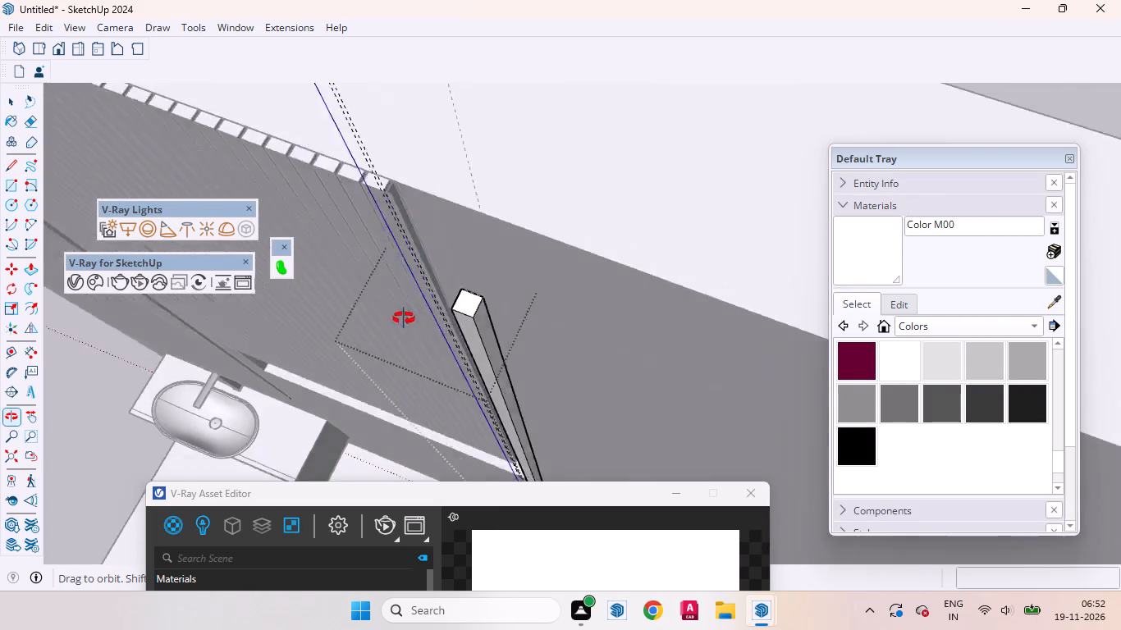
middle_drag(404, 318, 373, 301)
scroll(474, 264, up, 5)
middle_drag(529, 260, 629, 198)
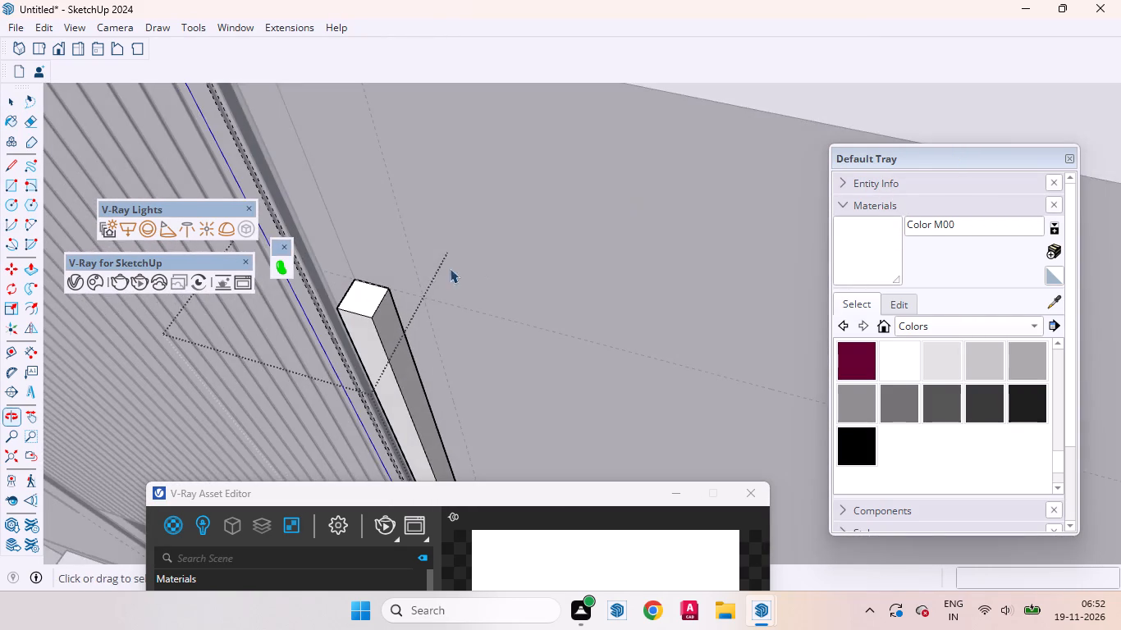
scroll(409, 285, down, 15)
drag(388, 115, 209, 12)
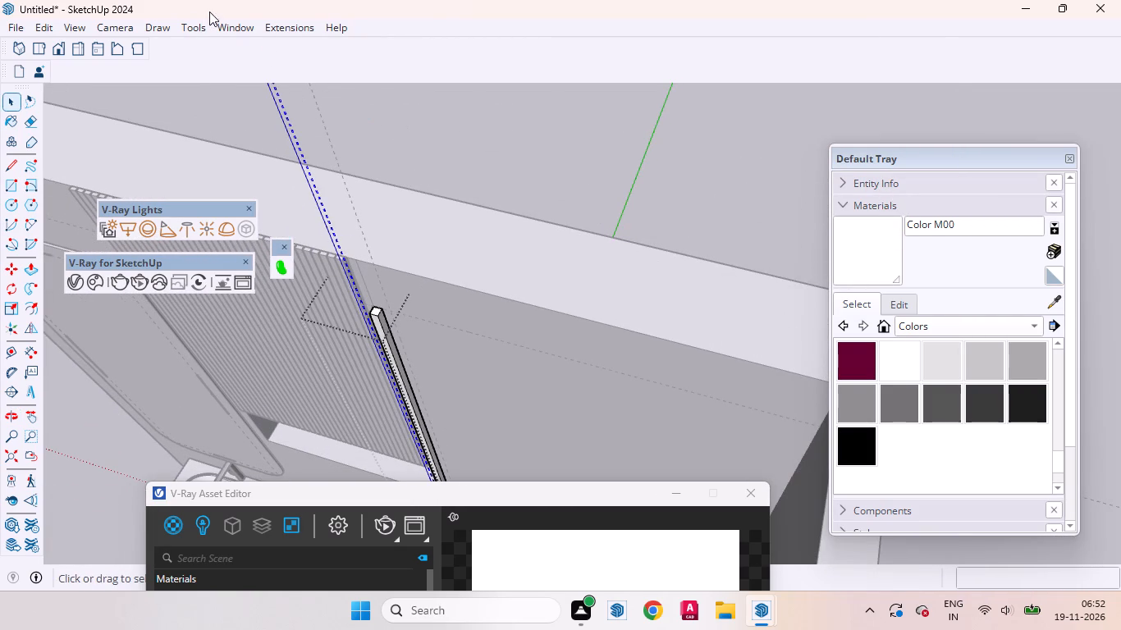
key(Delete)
Place a vertical centre guide on the strip's front face, 1/2" from its vertical edge.
scroll(372, 326, up, 9)
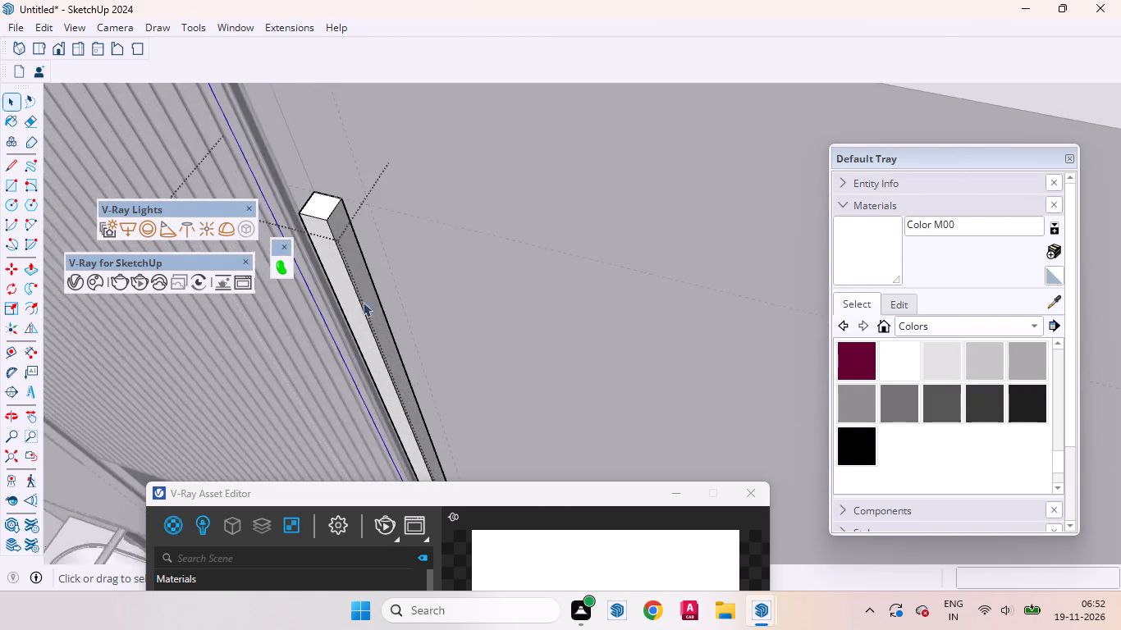
scroll(363, 302, up, 5)
click(333, 267)
middle_drag(363, 254, 702, 161)
scroll(725, 151, down, 8)
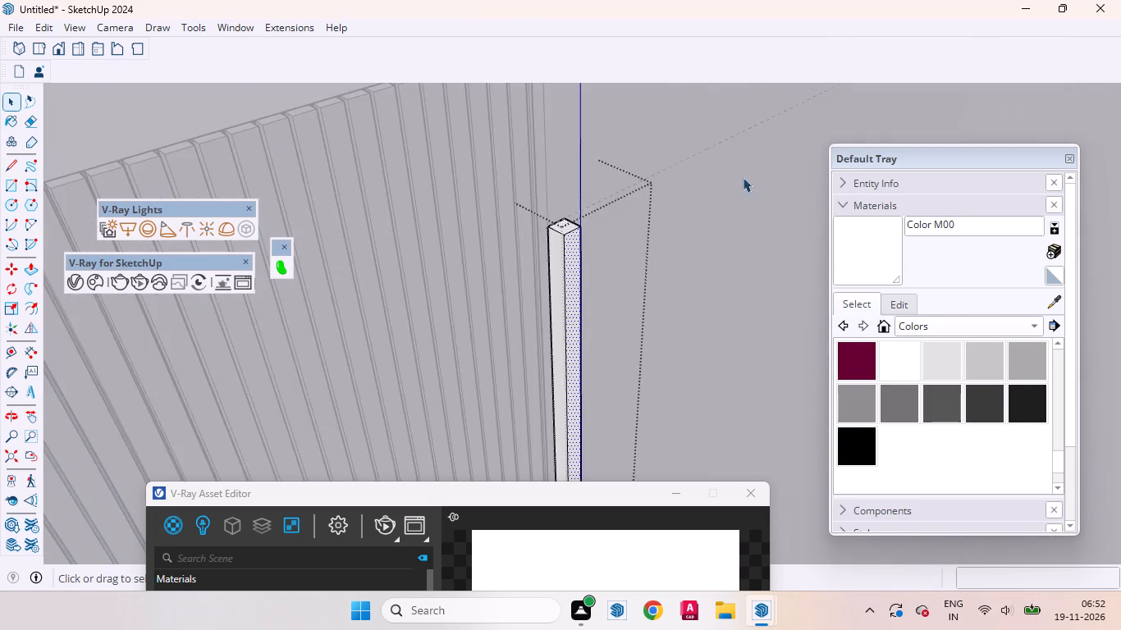
scroll(565, 315, up, 17)
middle_drag(634, 217, 682, 130)
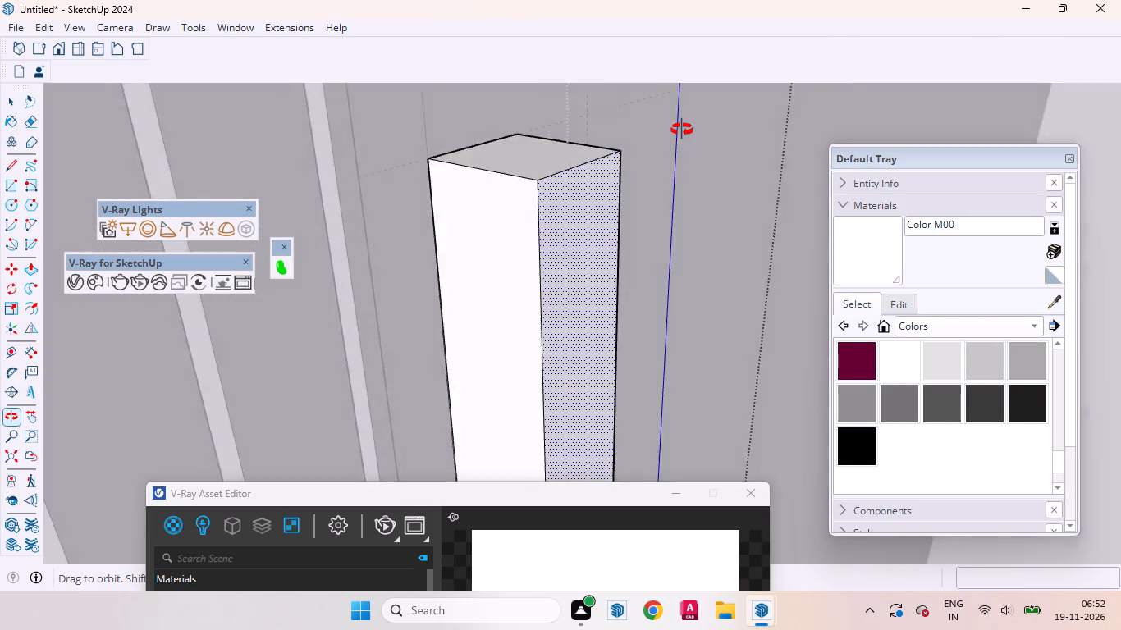
middle_drag(682, 130, 622, 185)
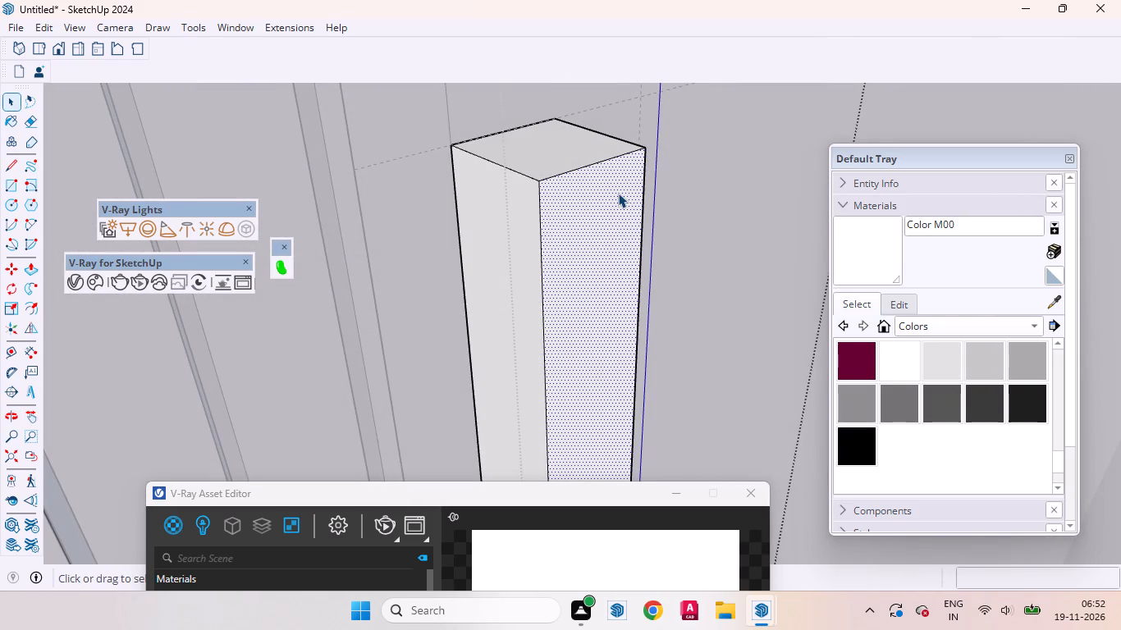
scroll(652, 180, up, 4)
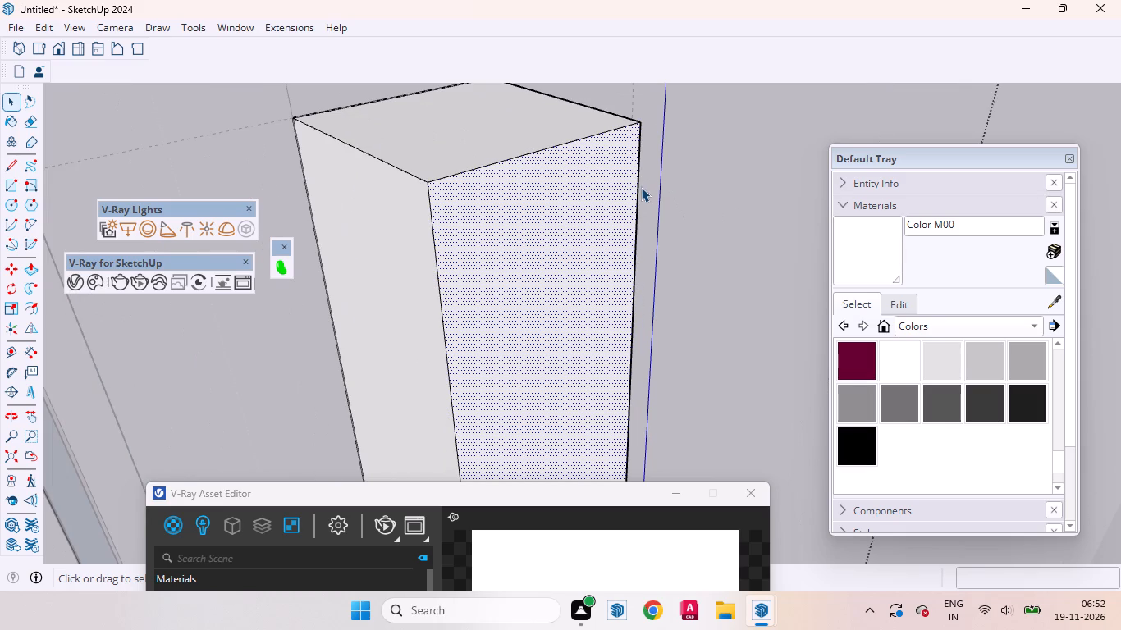
key(t)
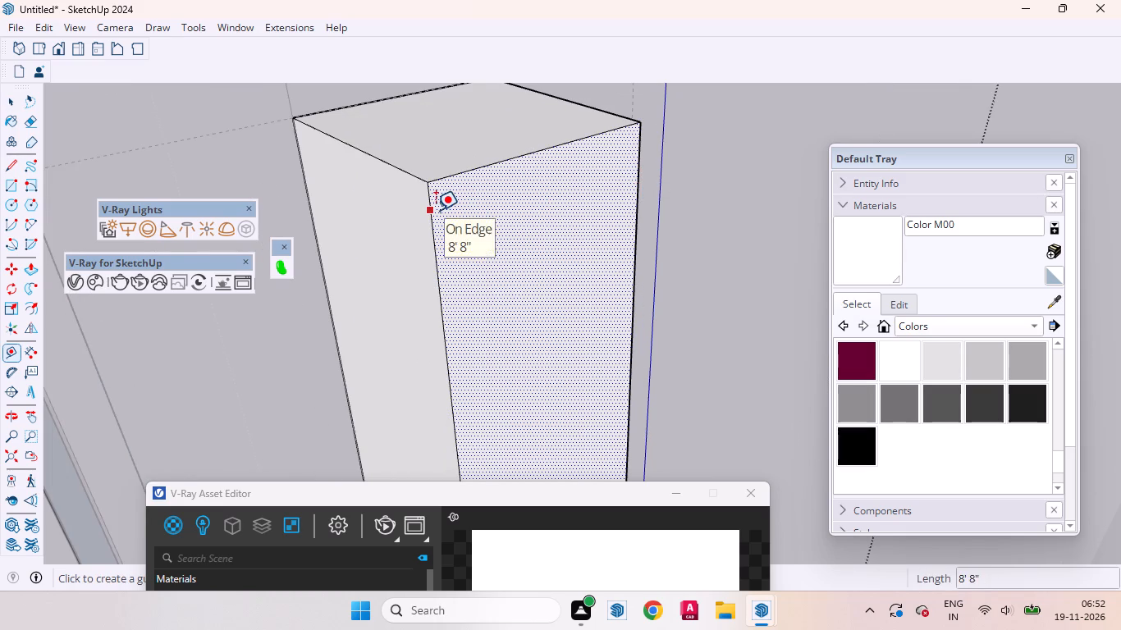
click(436, 210)
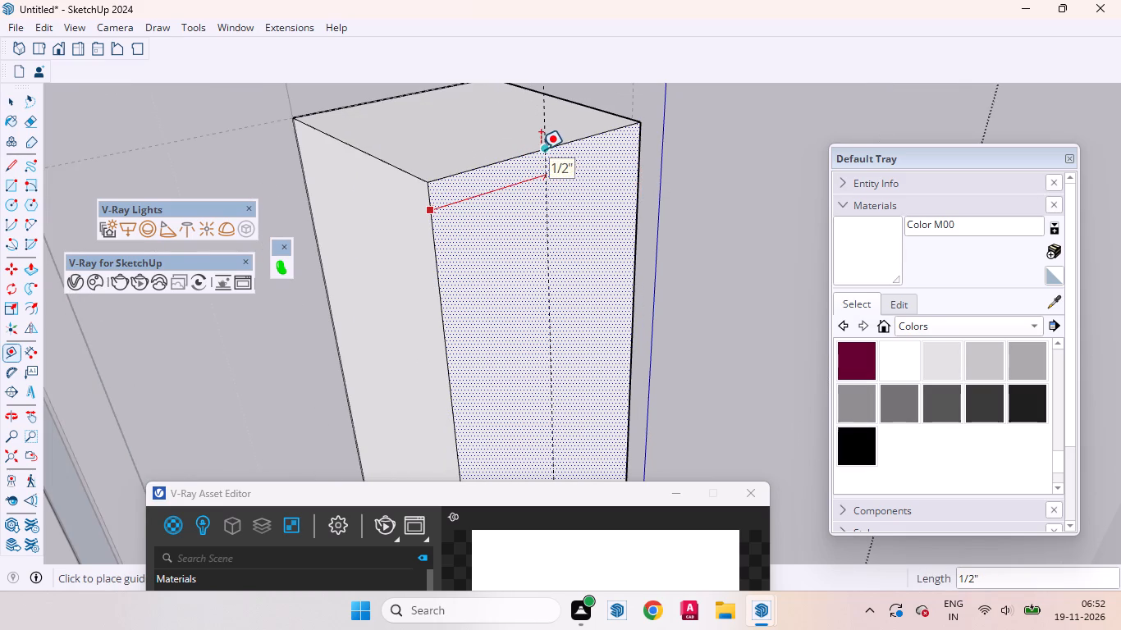
click(541, 149)
key(space)
Add a guide 1.5 mm to one side of the centre guide and another 3 mm back from it, straddling the centre.
click(513, 225)
middle_drag(541, 217, 819, 155)
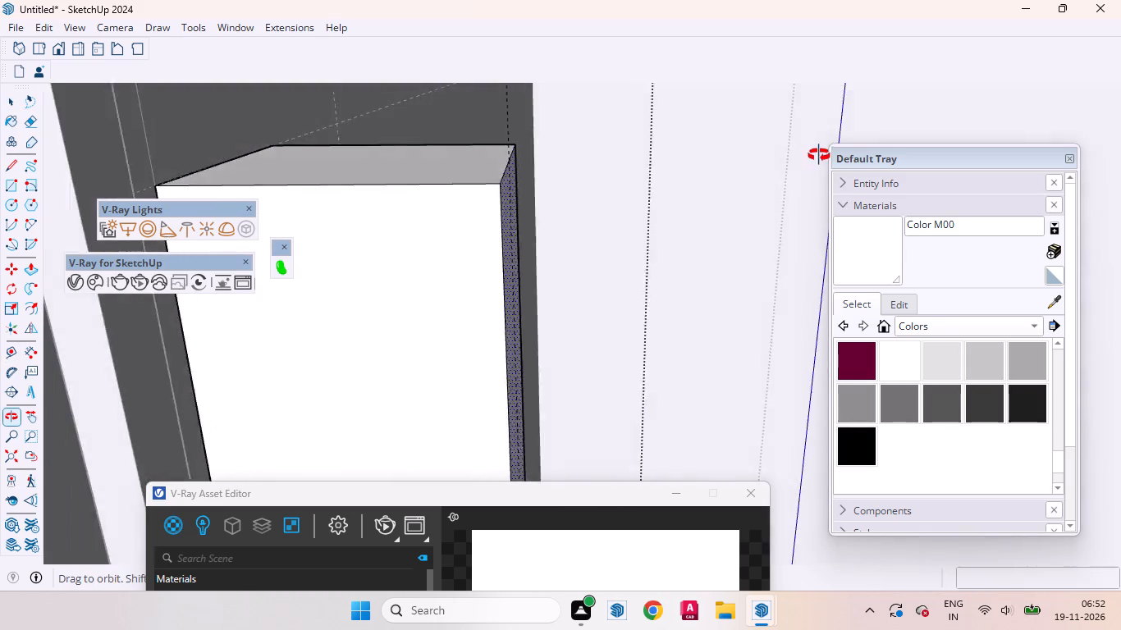
middle_drag(819, 155, 312, 255)
key(t)
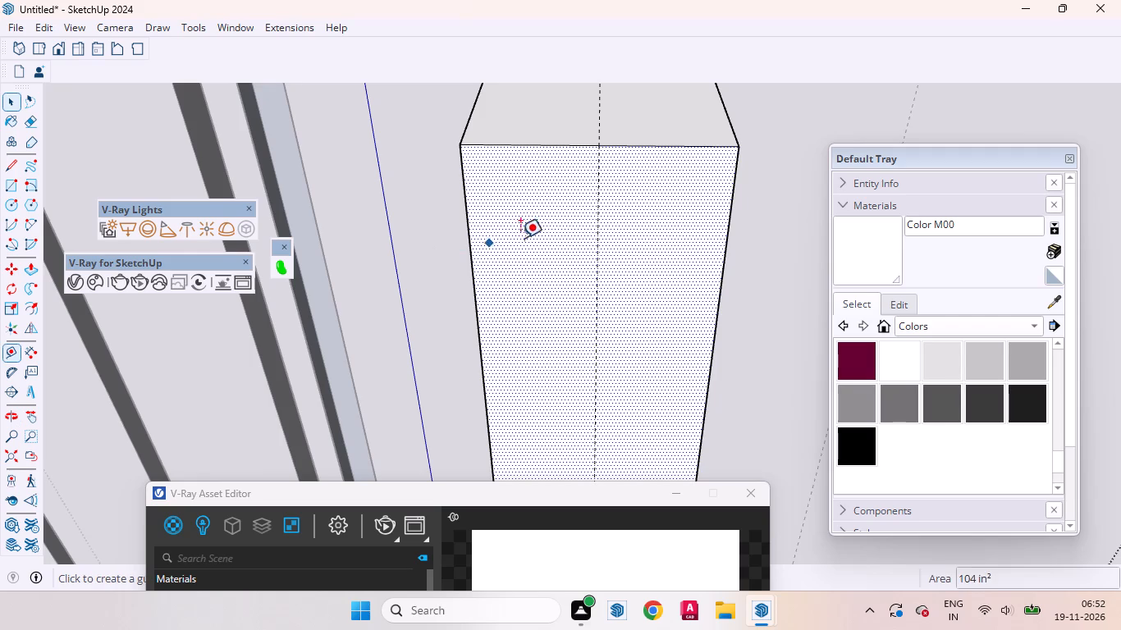
click(597, 204)
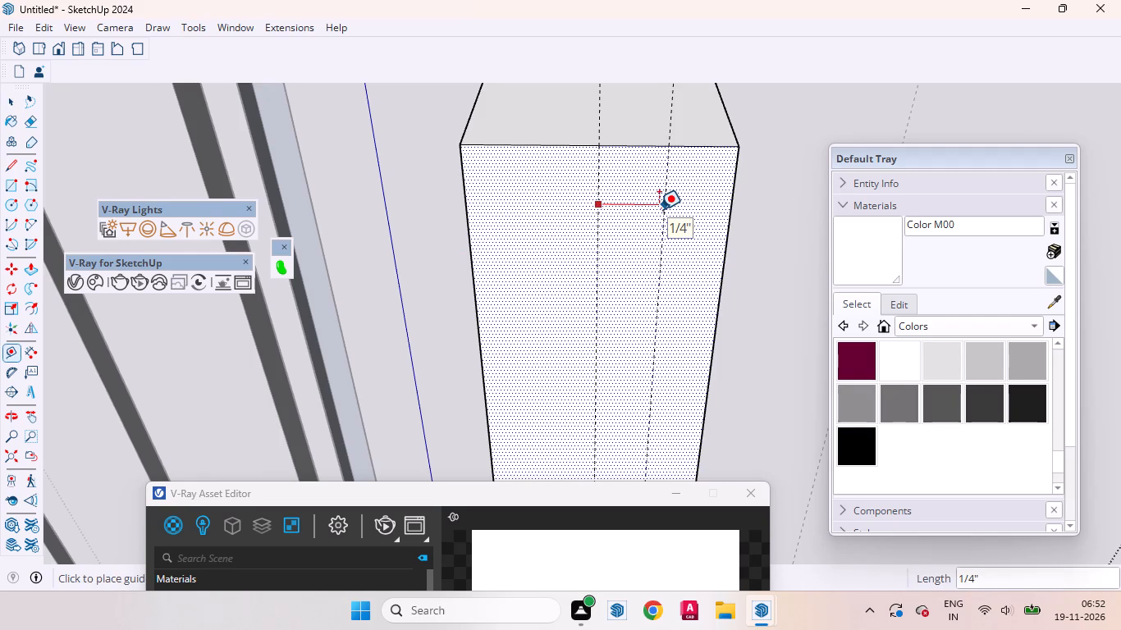
text(1.5mm)
key(Return)
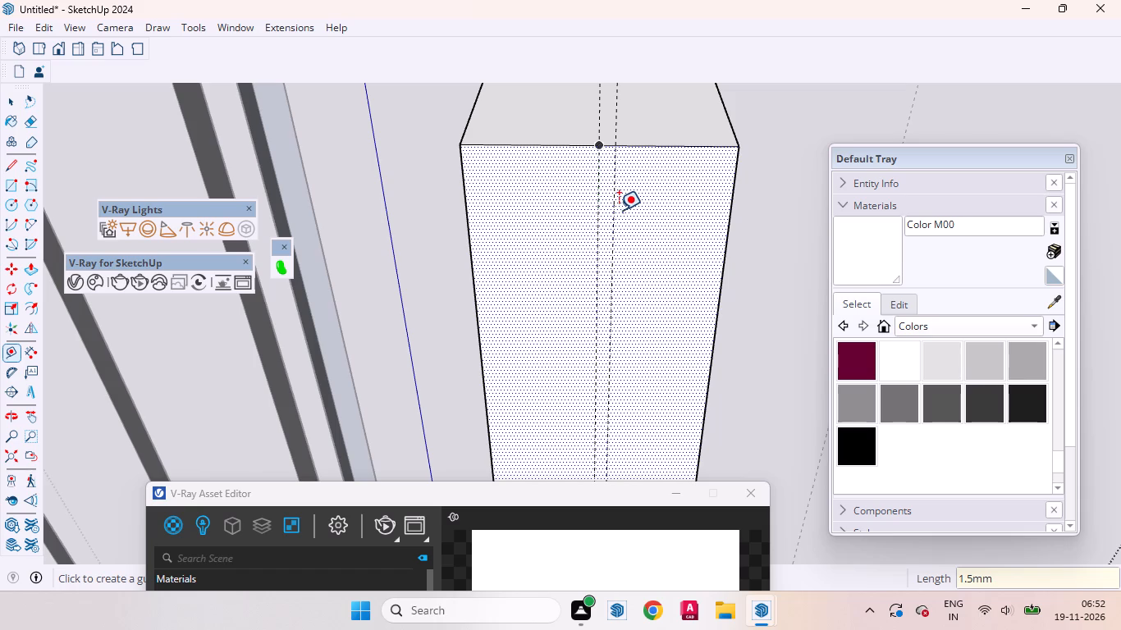
click(615, 209)
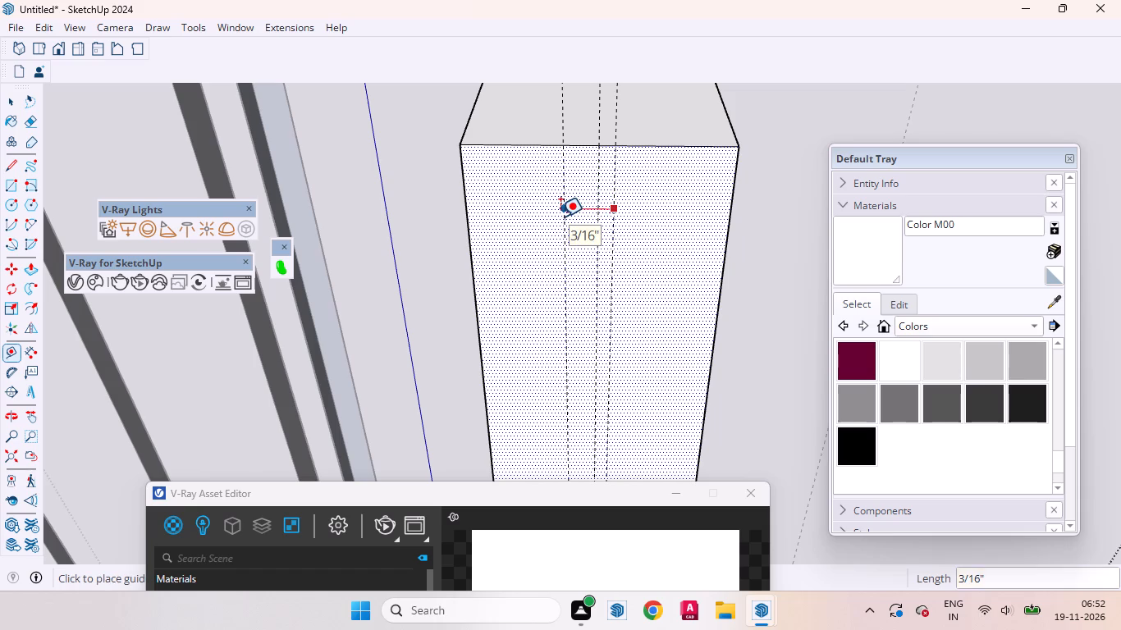
text(3mm)
key(Return)
key(space)
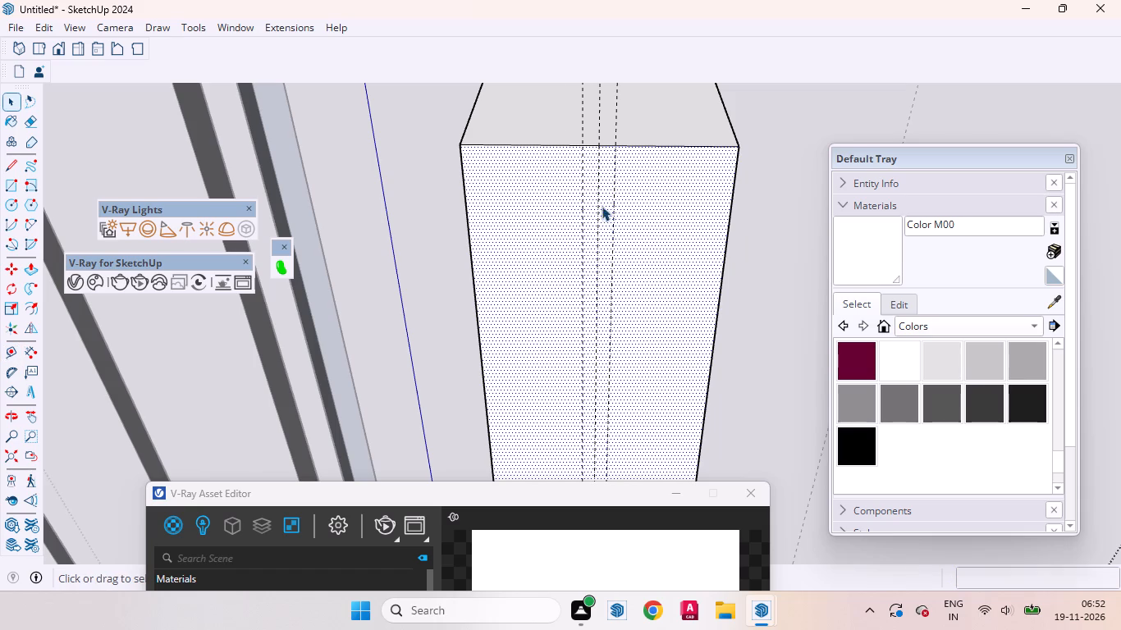
Erase the centre guide from the strip's front face.
click(599, 201)
right_click(599, 201)
click(626, 228)
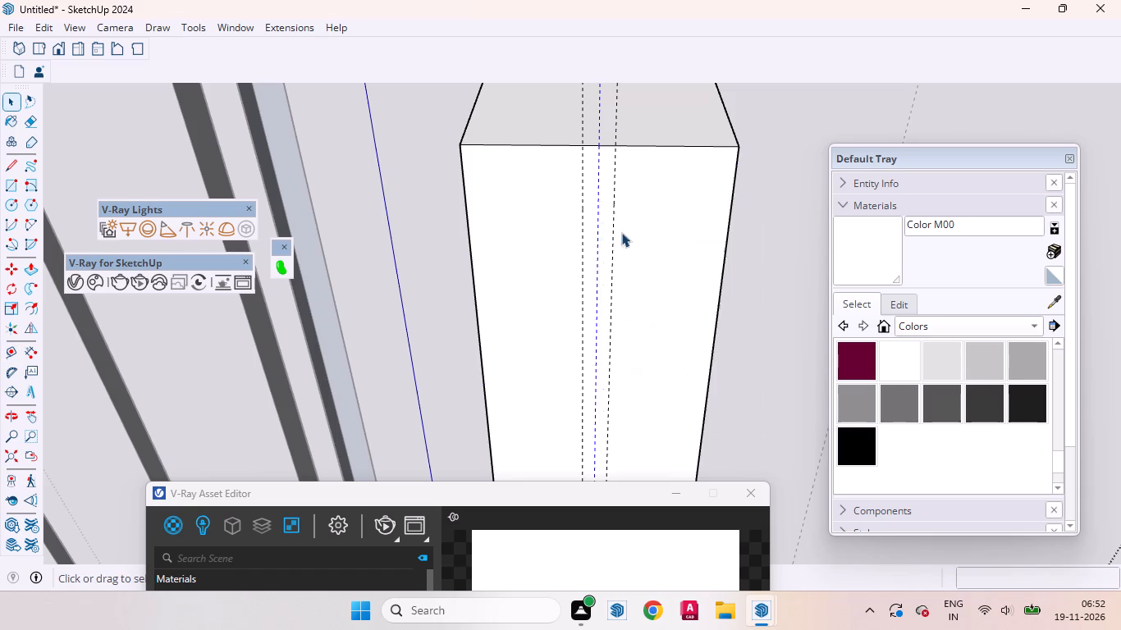
Draw a full-height rectangle between the two guides on the strip's front face, about 1/8" by 8' 8".
click(539, 266)
middle_drag(554, 253, 617, 107)
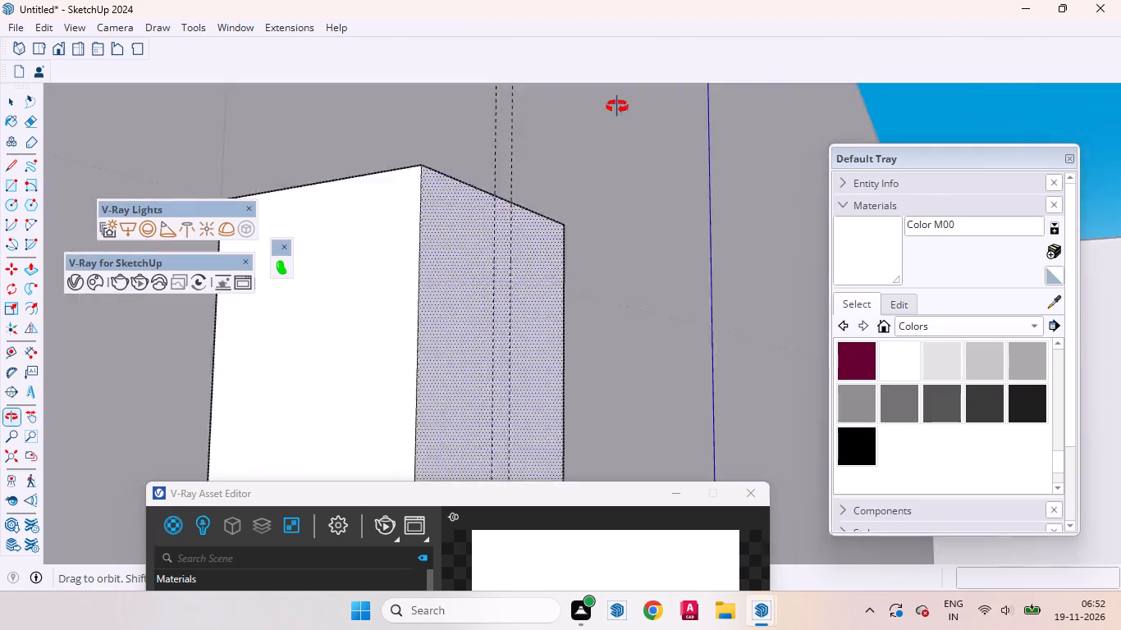
middle_drag(617, 107, 383, 256)
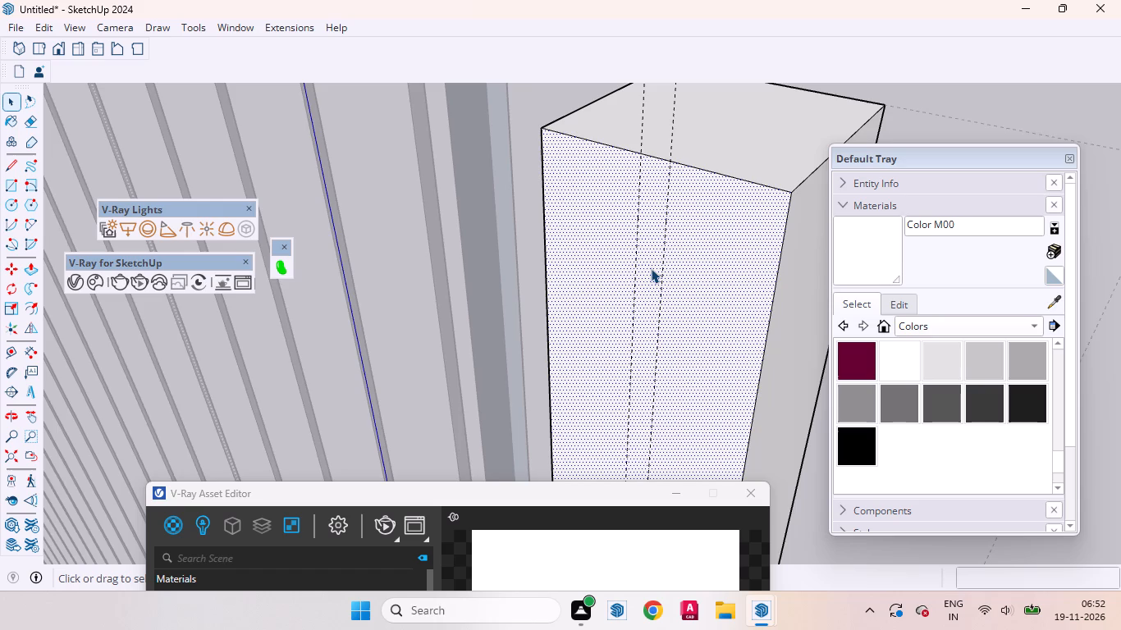
scroll(657, 252, down, 17)
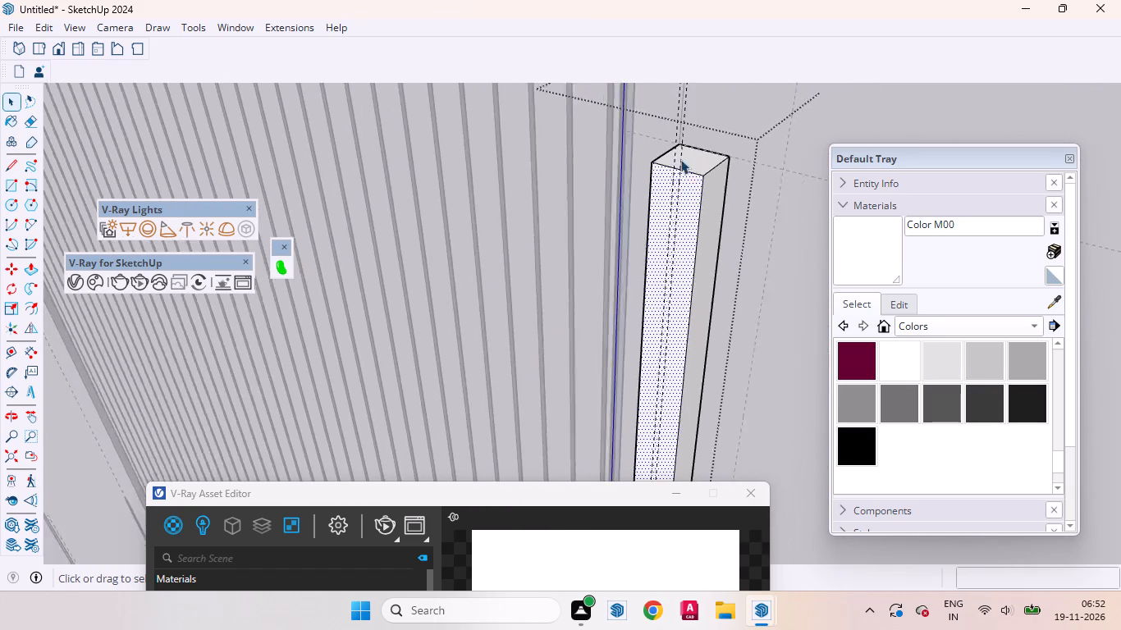
scroll(680, 159, down, 9)
scroll(657, 171, up, 8)
key(r)
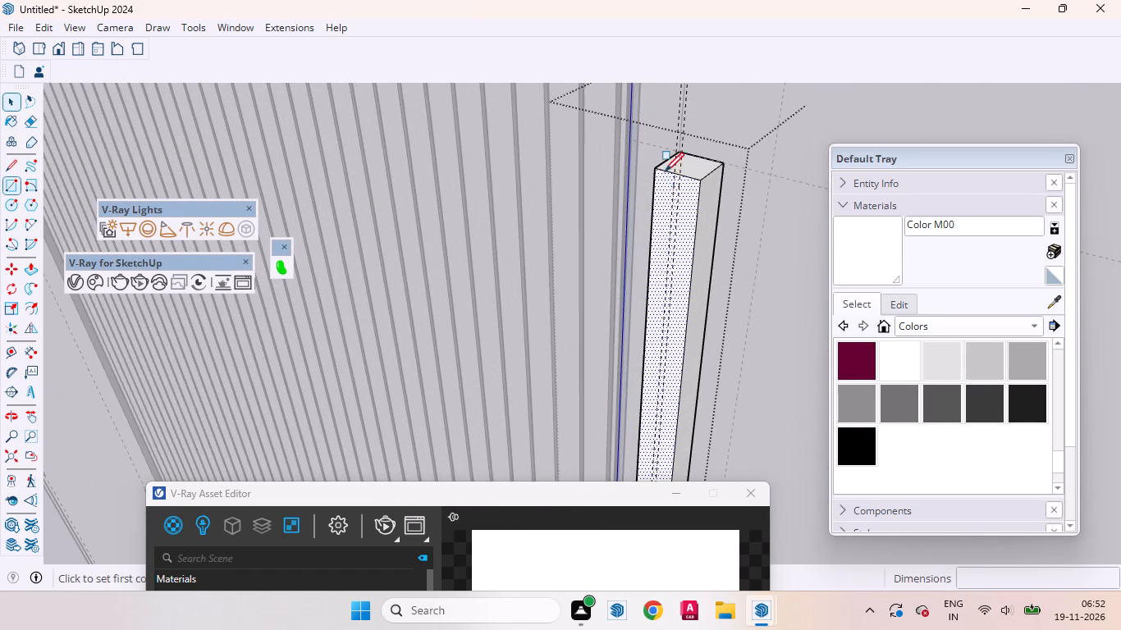
scroll(679, 164, up, 11)
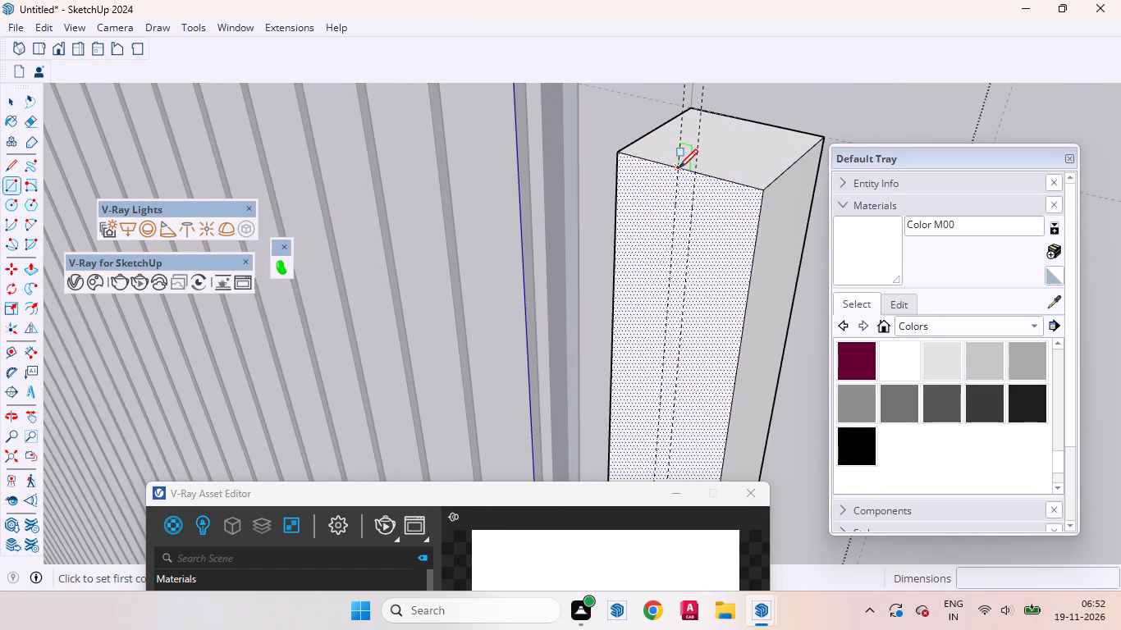
click(678, 168)
scroll(675, 222, down, 12)
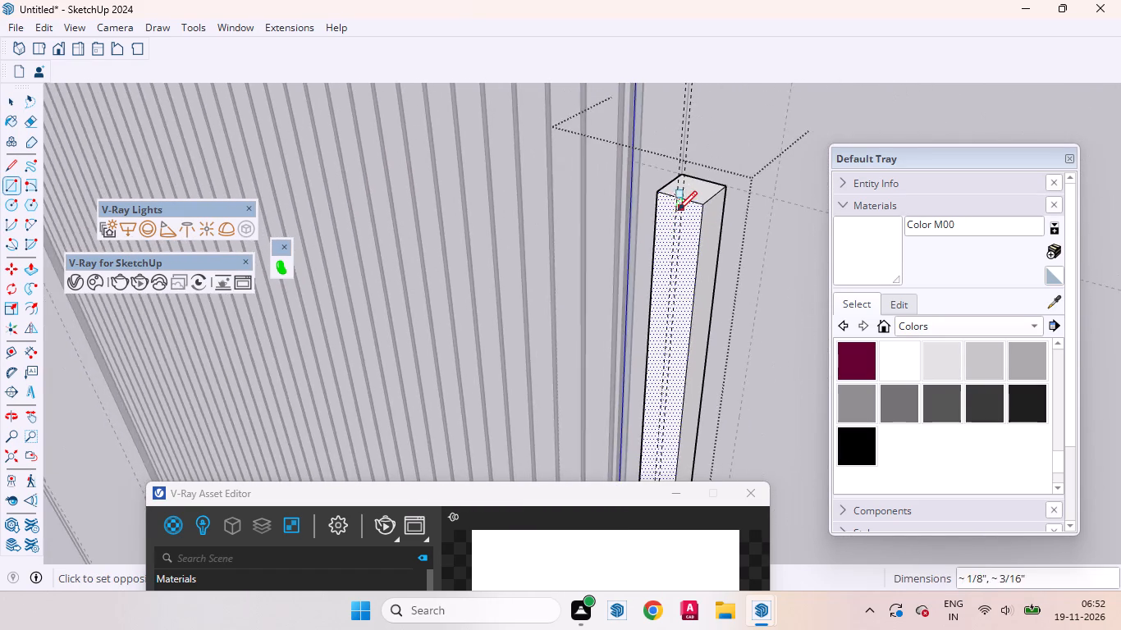
scroll(633, 254, down, 20)
scroll(633, 254, down, 10)
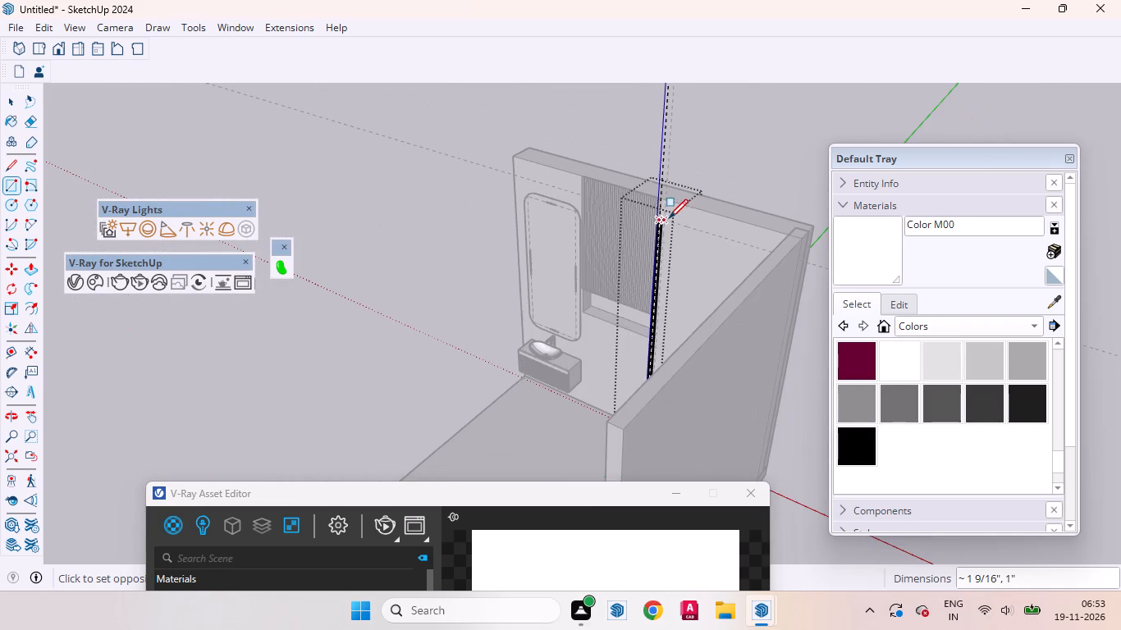
scroll(625, 445, up, 4)
scroll(575, 353, up, 9)
scroll(747, 302, down, 2)
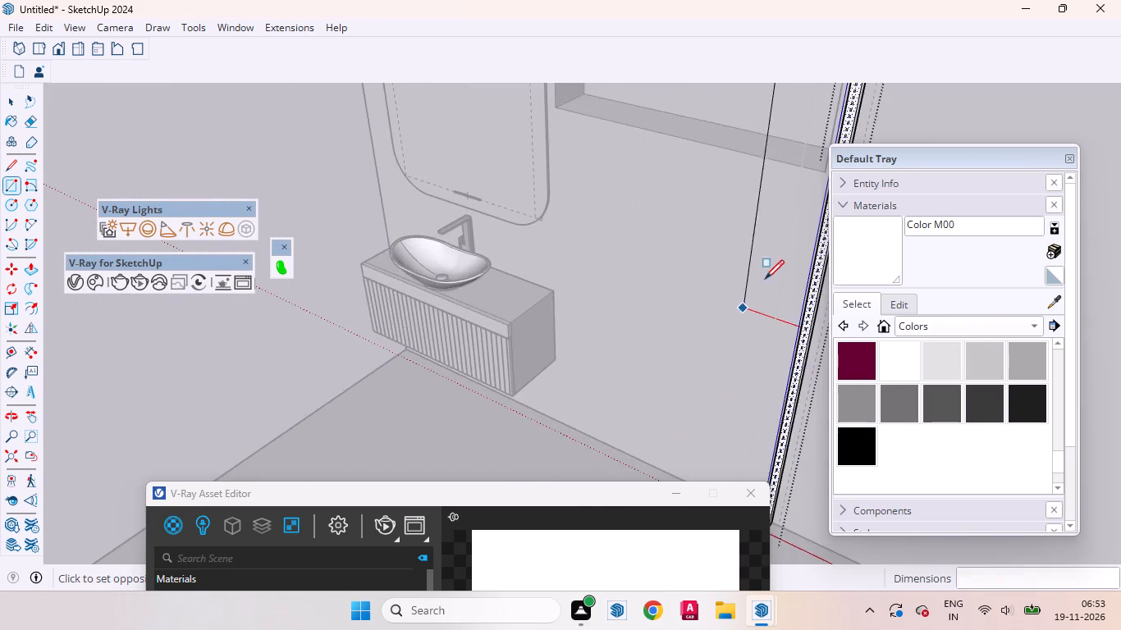
scroll(765, 279, down, 5)
scroll(755, 427, up, 19)
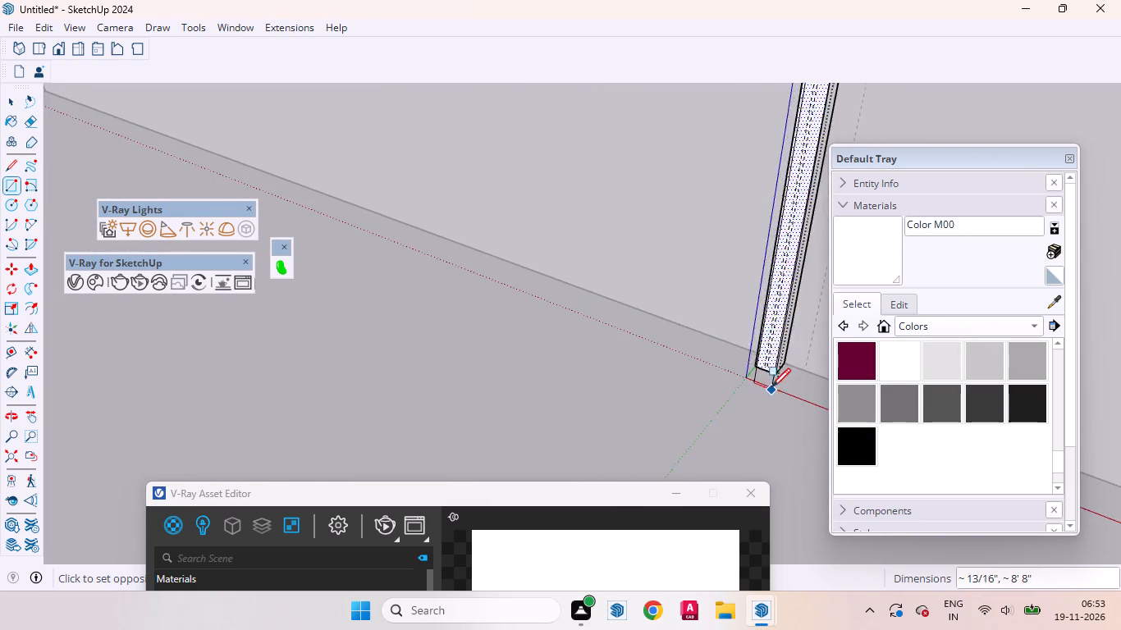
scroll(771, 387, up, 20)
scroll(771, 387, up, 1)
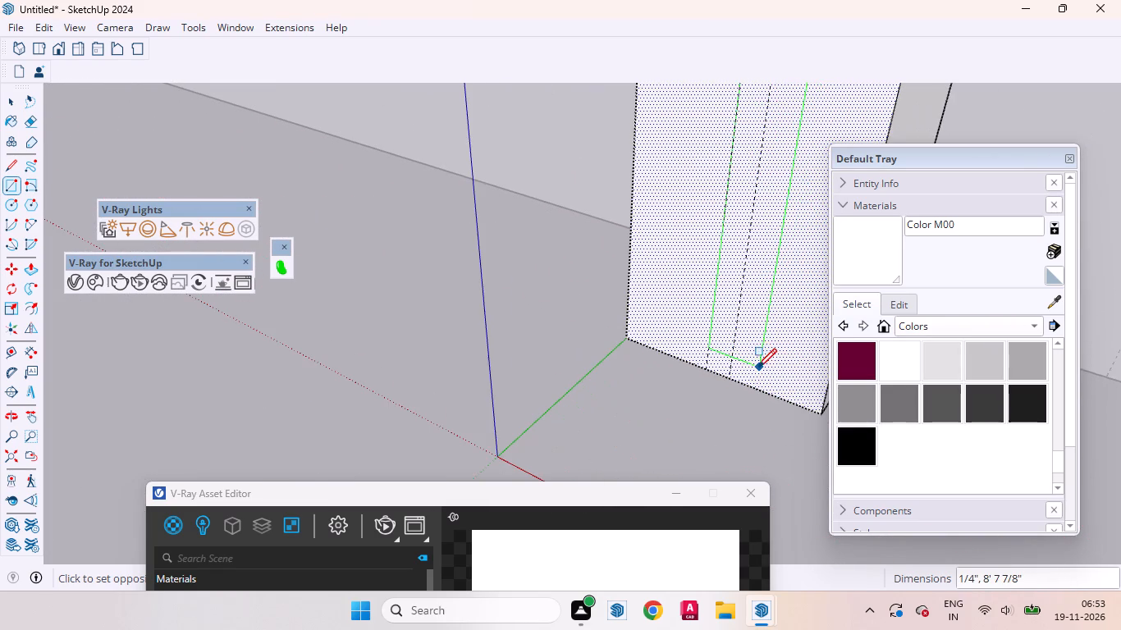
click(730, 372)
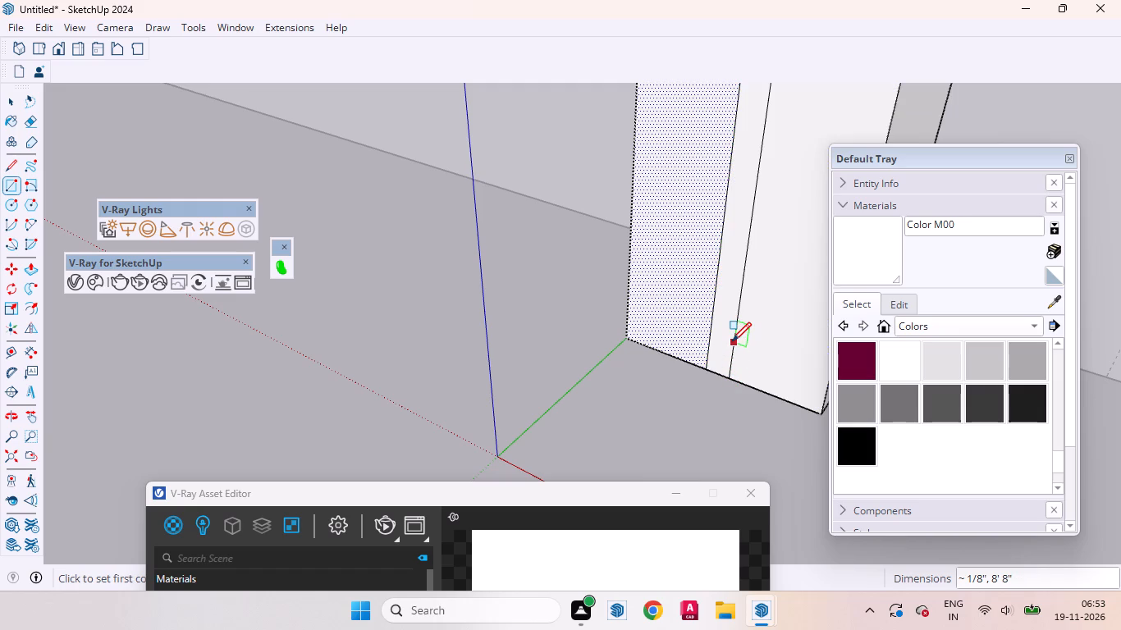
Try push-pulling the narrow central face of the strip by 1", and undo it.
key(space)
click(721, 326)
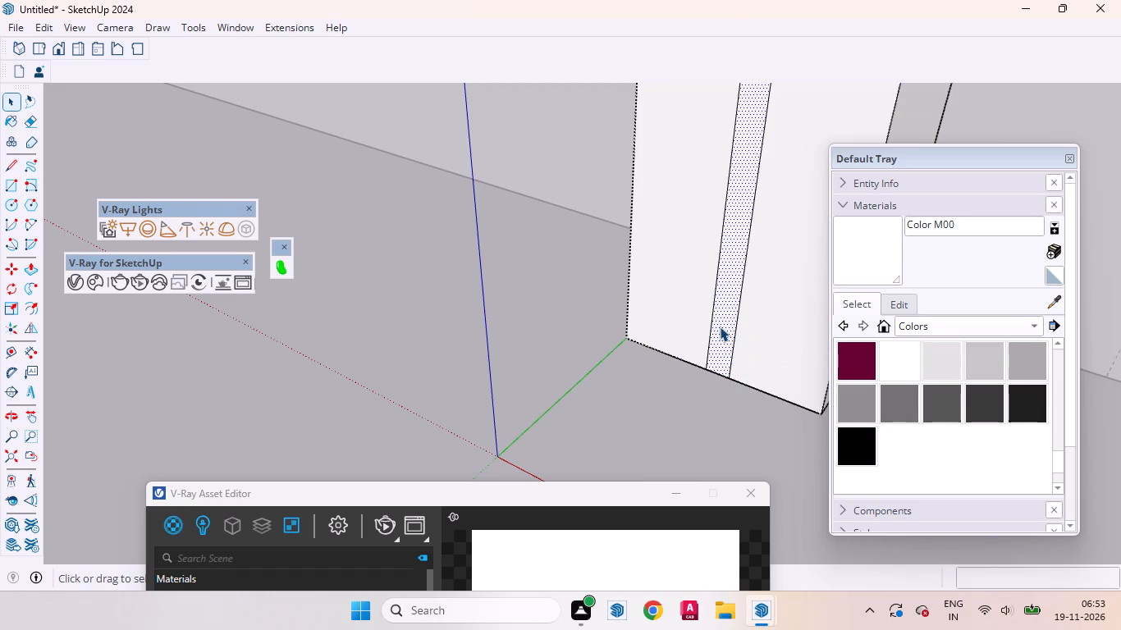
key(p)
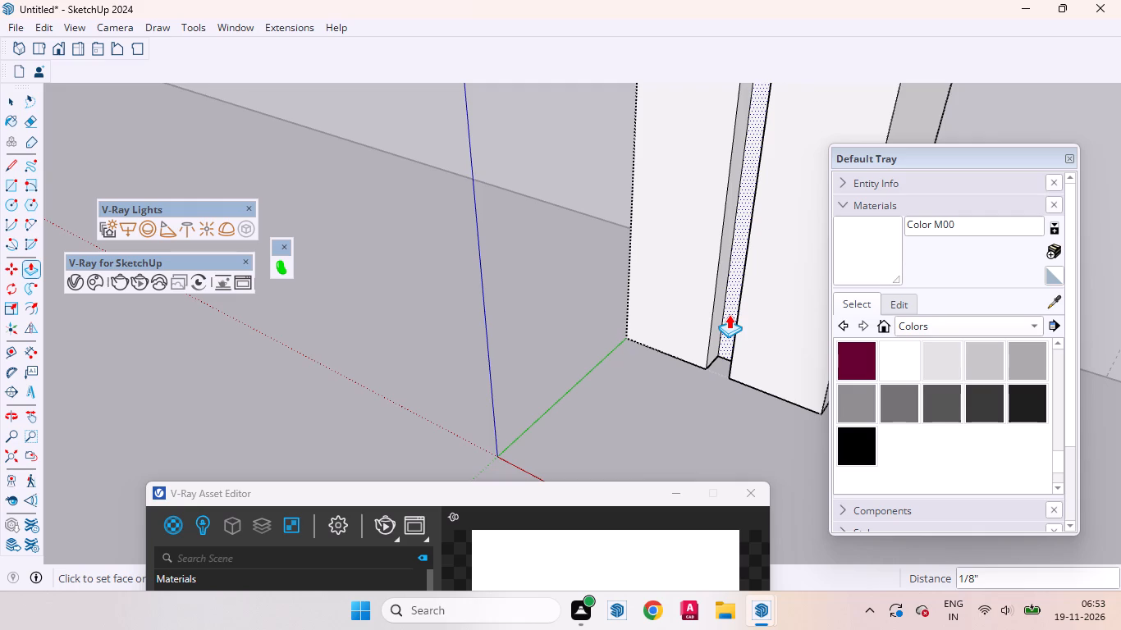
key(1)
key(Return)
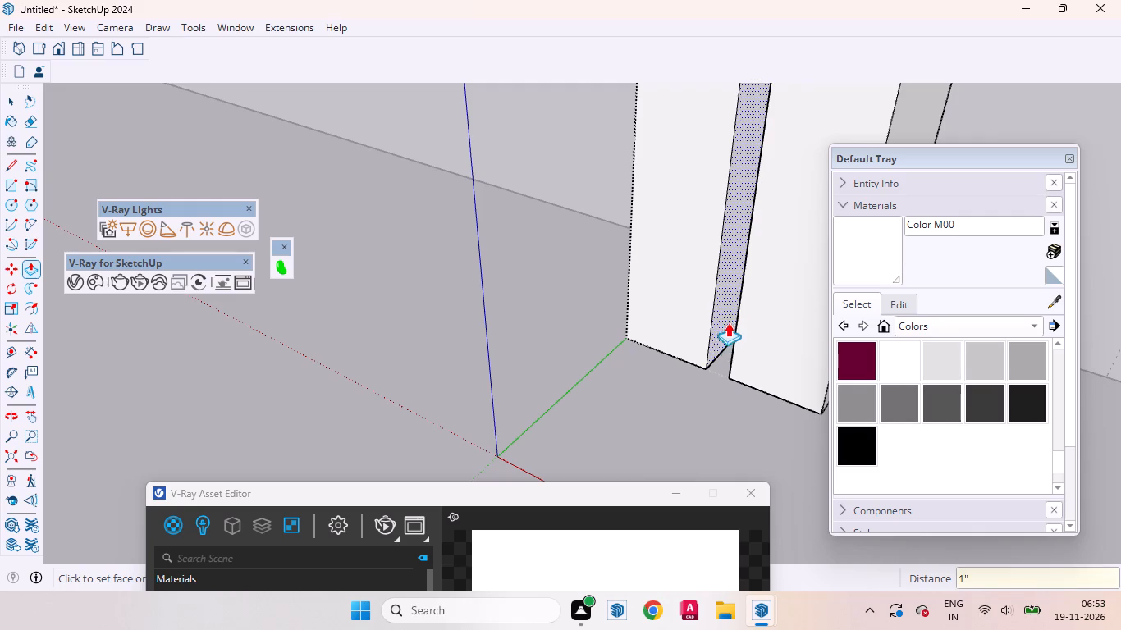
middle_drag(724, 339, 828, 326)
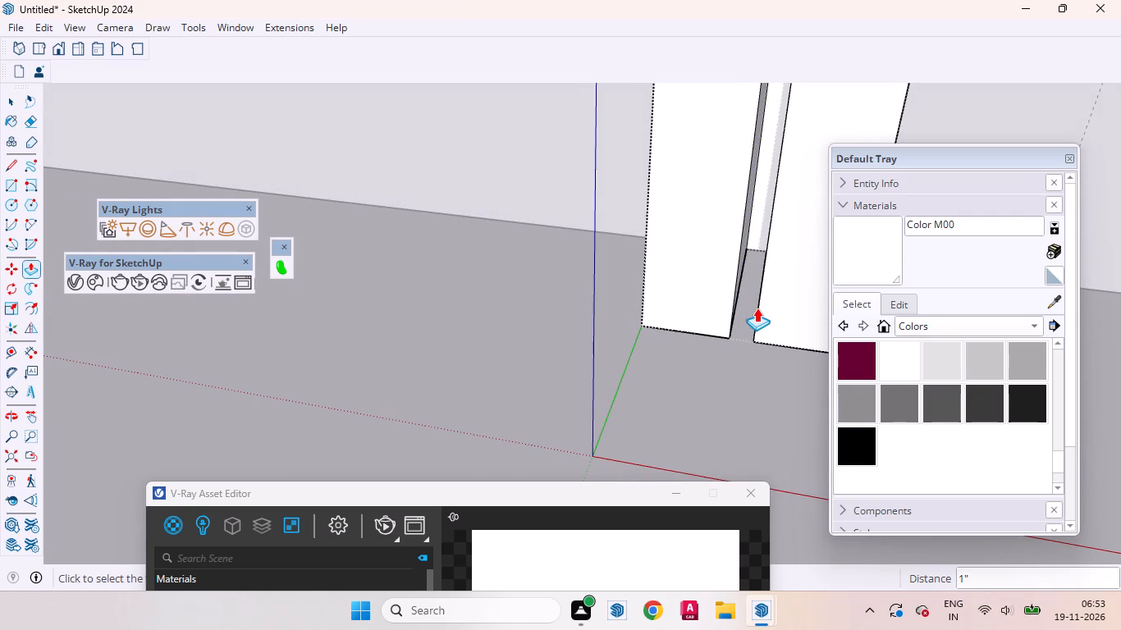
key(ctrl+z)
Push the narrow central face 3 mm into the strip to form a full-height groove.
scroll(751, 314, up, 3)
click(741, 315)
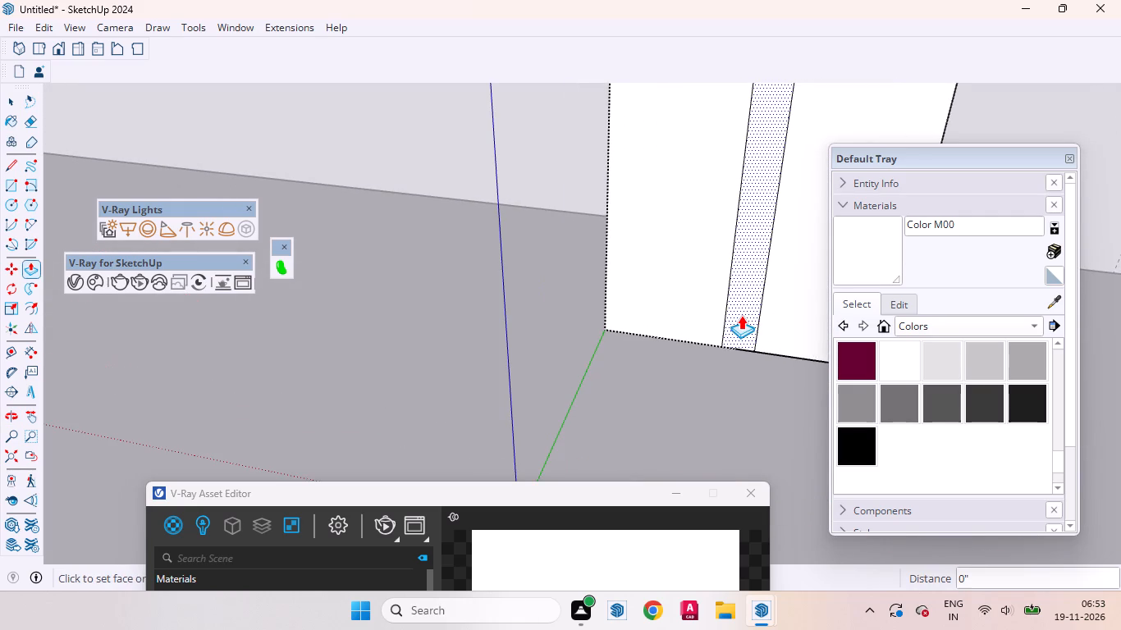
text(3mm)
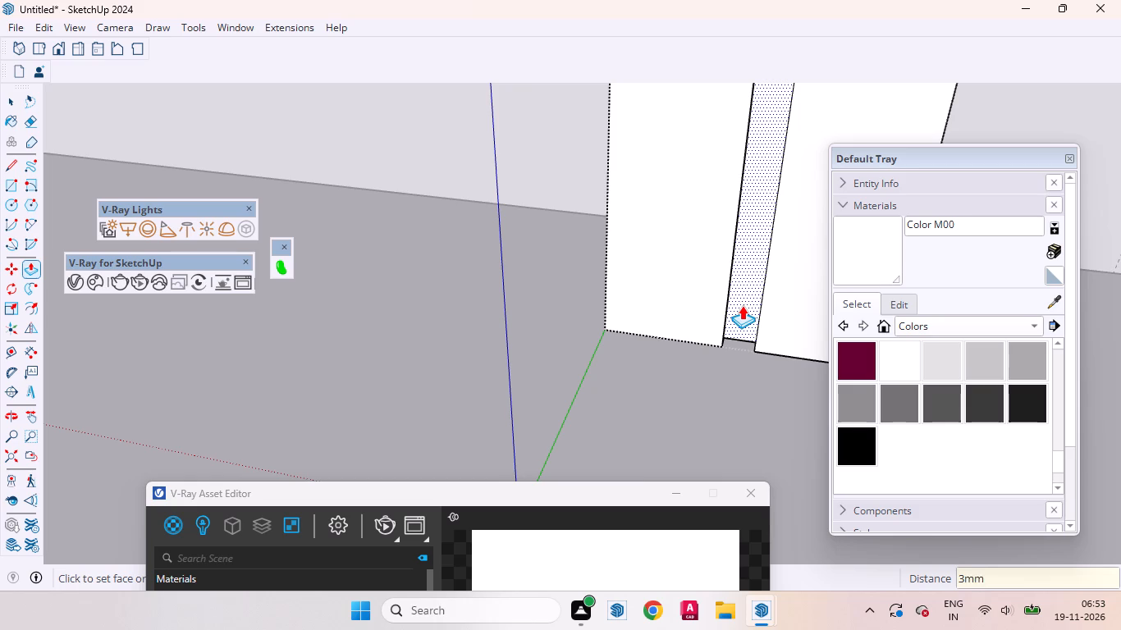
key(shift+Return)
key(space)
Examine the groove at the foot of the strip from a distance and close up.
scroll(729, 354, down, 12)
scroll(636, 363, up, 1)
scroll(636, 363, down, 2)
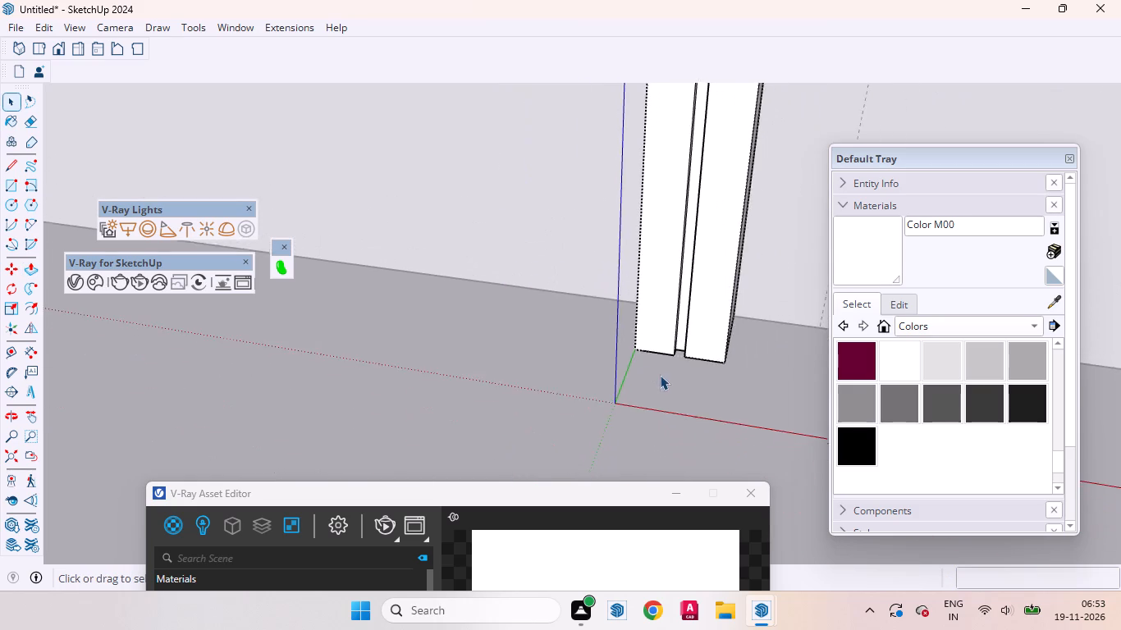
scroll(660, 375, down, 20)
scroll(660, 375, down, 4)
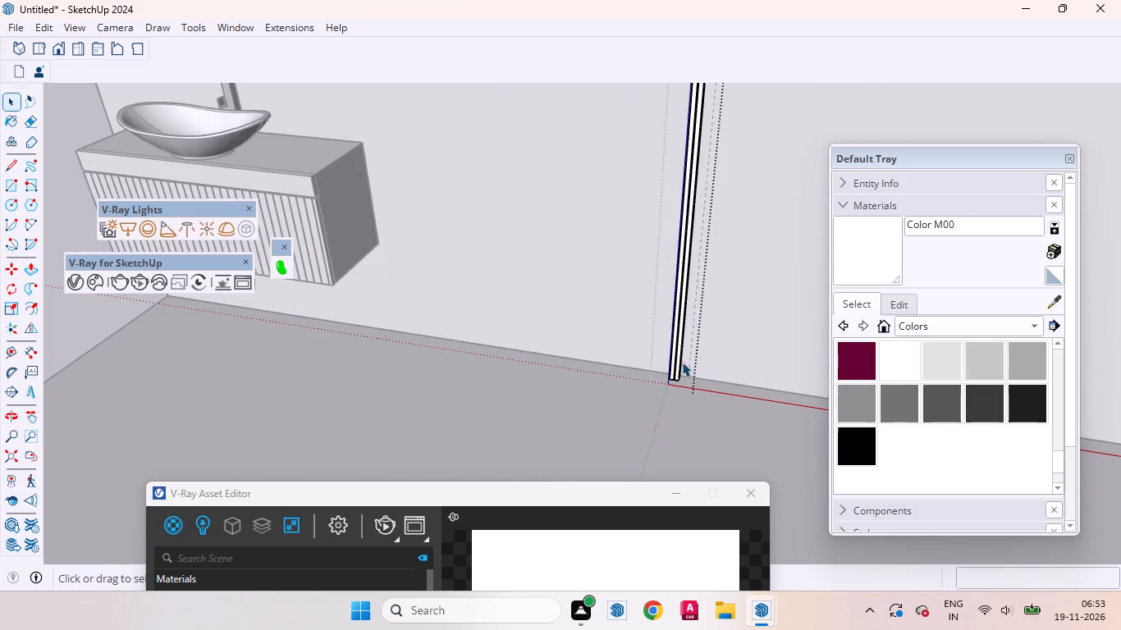
scroll(681, 358, up, 3)
middle_drag(672, 363, 733, 459)
scroll(699, 371, up, 4)
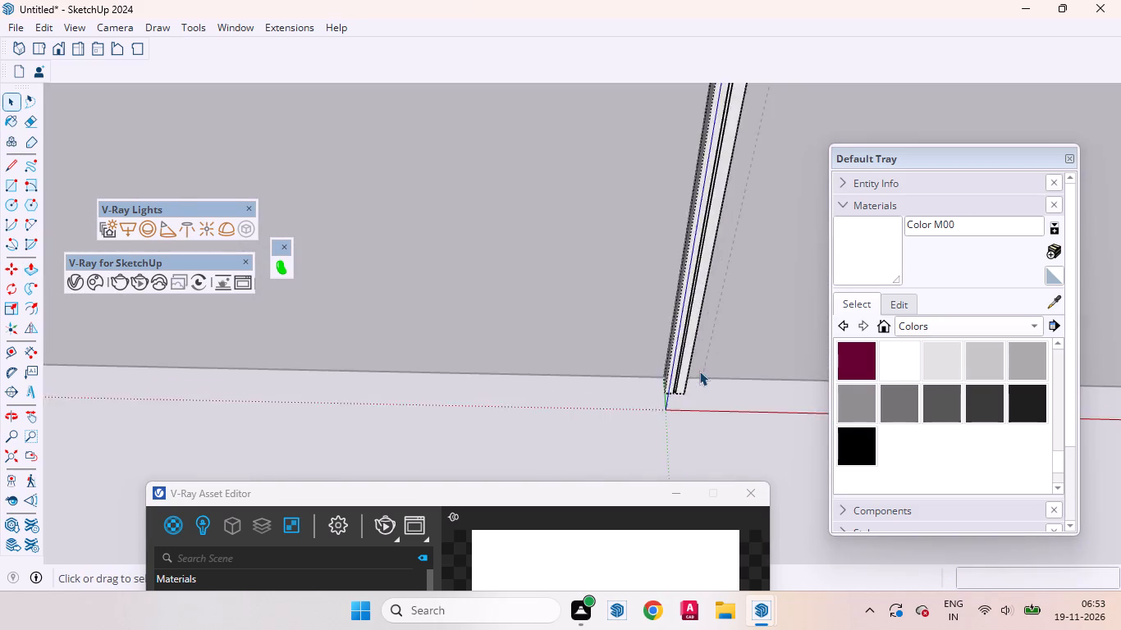
scroll(699, 371, up, 20)
scroll(699, 371, up, 7)
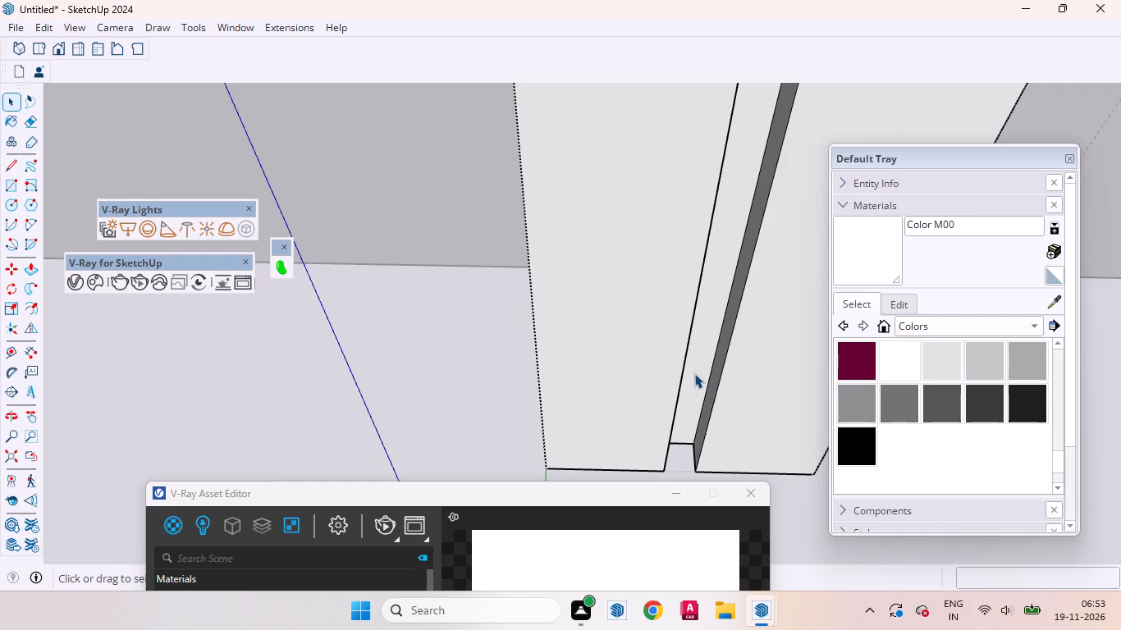
Group the groove's inner face together with its bounding edges and open that new group for editing.
click(694, 373)
scroll(620, 357, down, 8)
scroll(654, 363, up, 7)
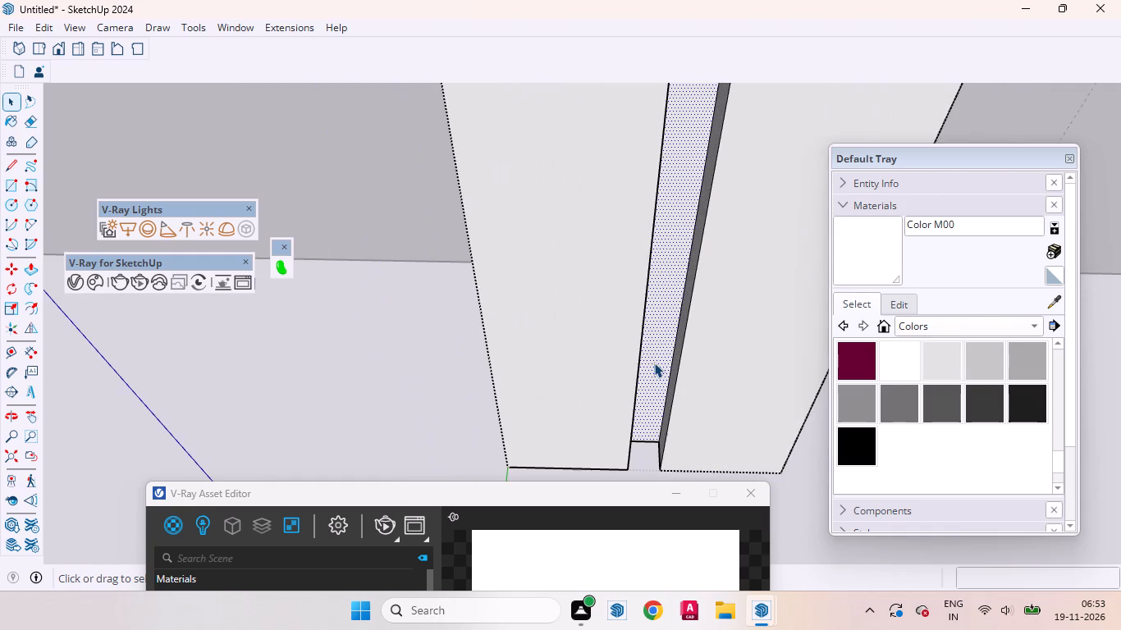
double_click(654, 363)
right_click(654, 363)
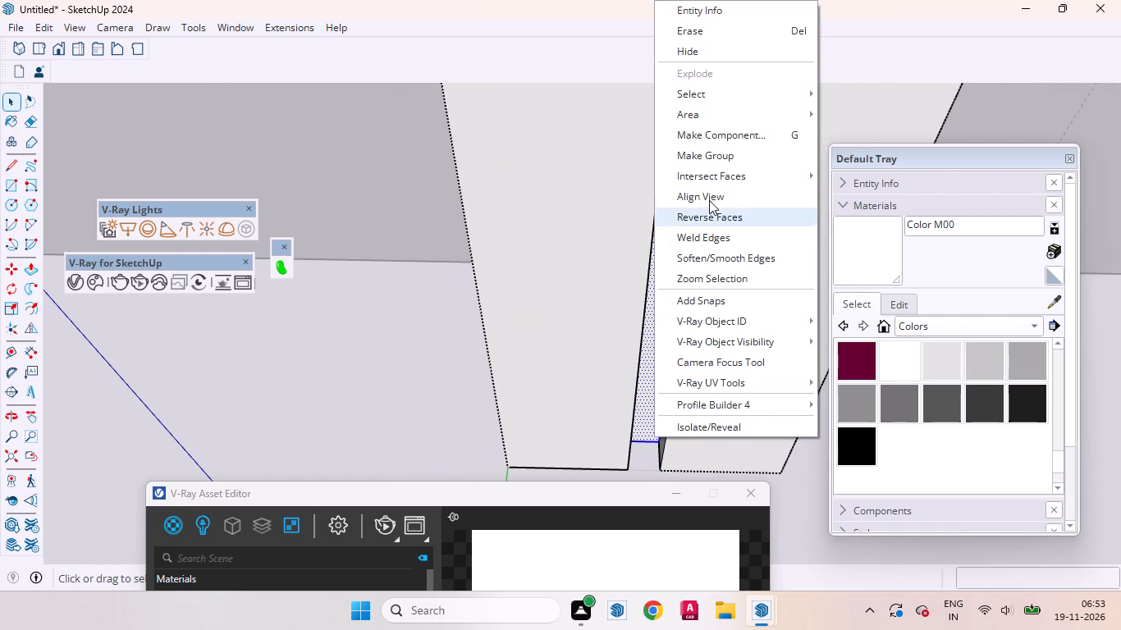
click(702, 157)
scroll(648, 434, up, 5)
double_click(648, 389)
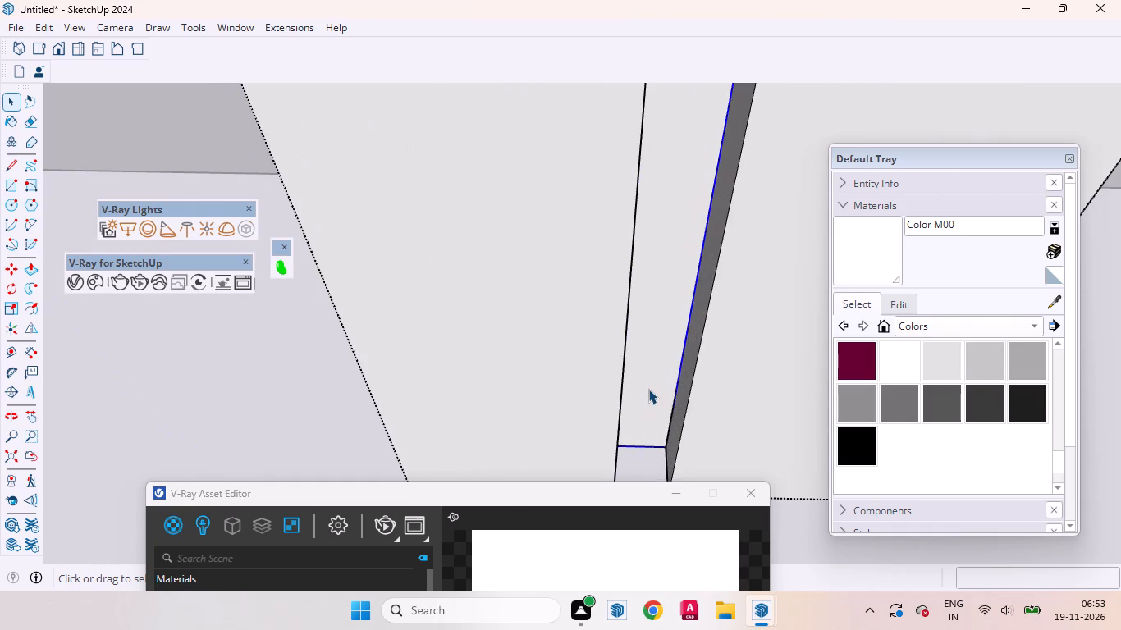
Push/Pull the grouped groove face 2' out from the wall to form the full-height glass panel.
click(652, 379)
key(p)
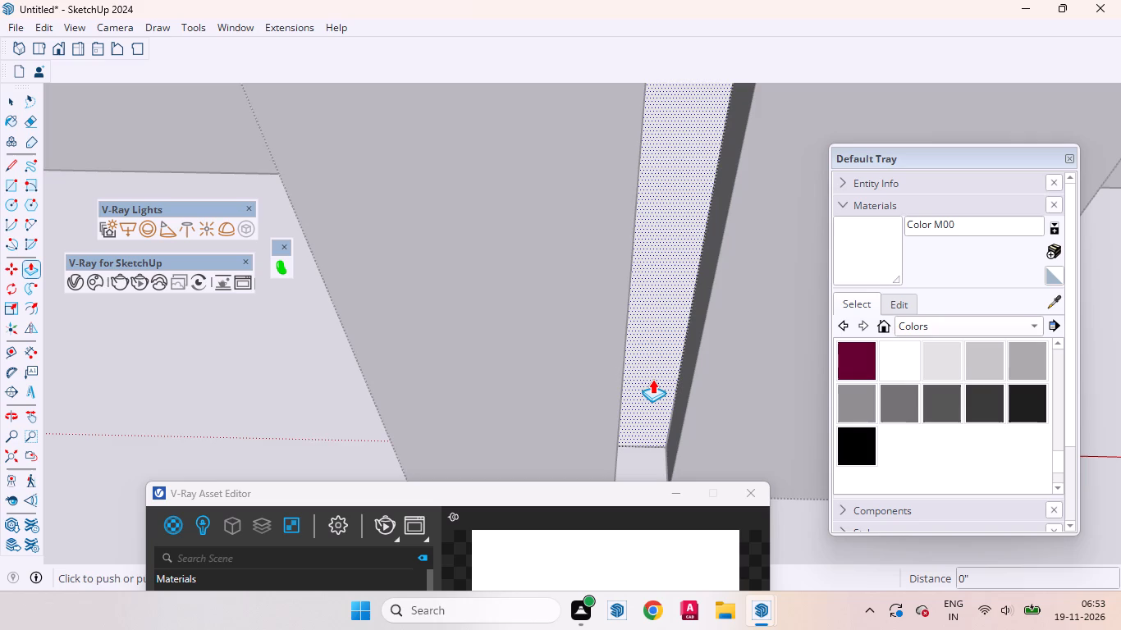
click(652, 379)
scroll(660, 392, down, 8)
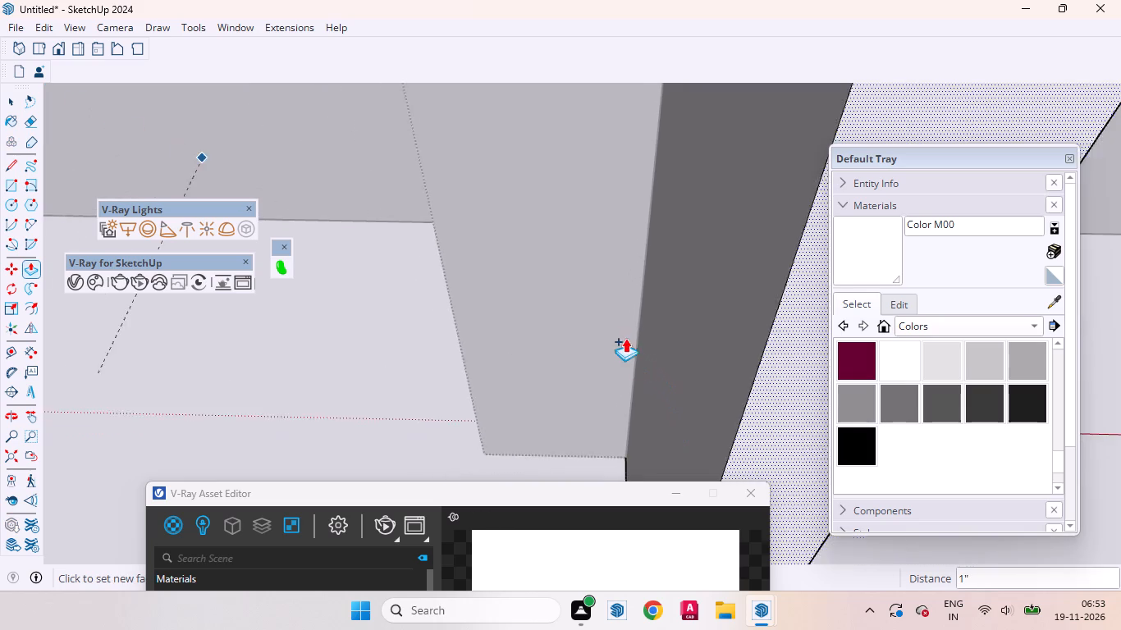
scroll(625, 338, down, 20)
middle_drag(640, 390, 797, 398)
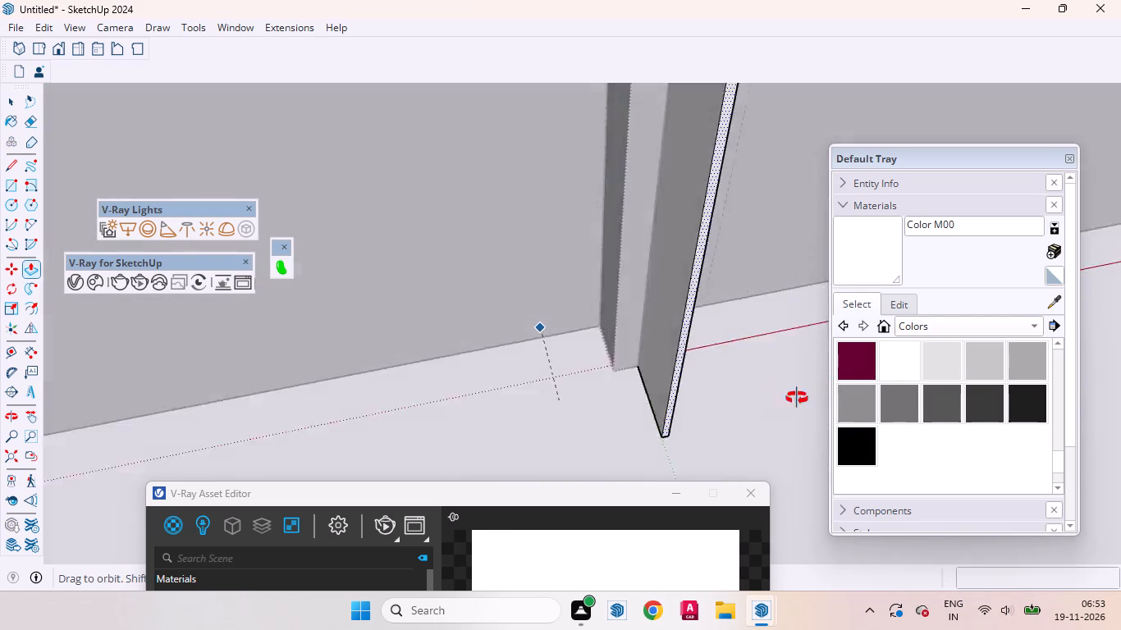
middle_drag(797, 398, 823, 395)
scroll(746, 390, down, 20)
scroll(746, 390, down, 1)
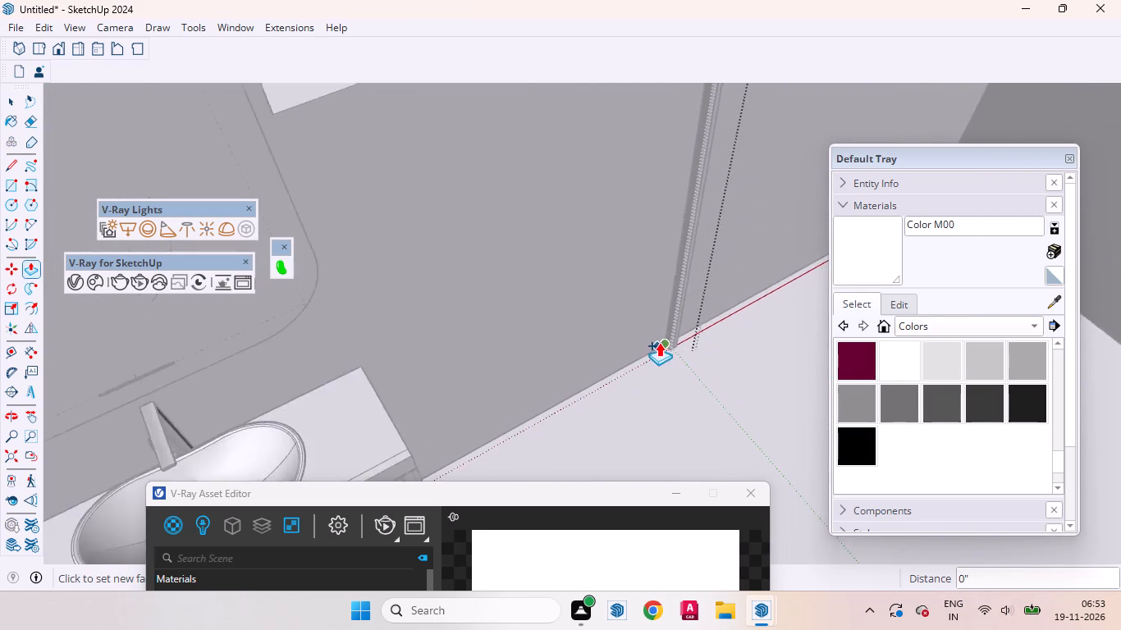
scroll(659, 342, down, 15)
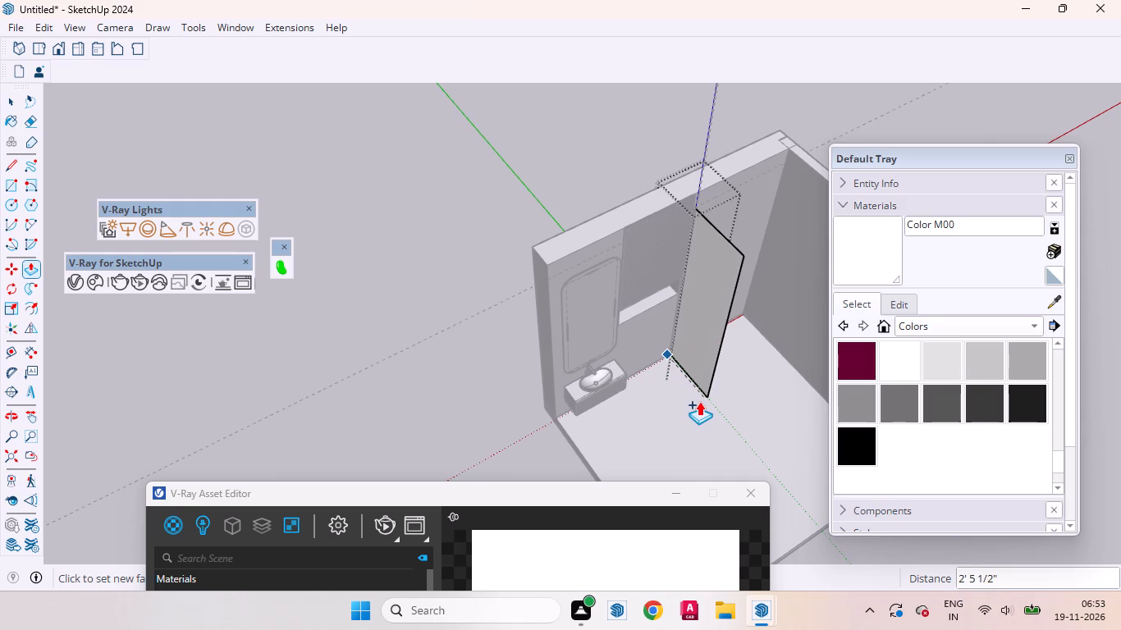
key(2)
key(apostrophe)
key(Return)
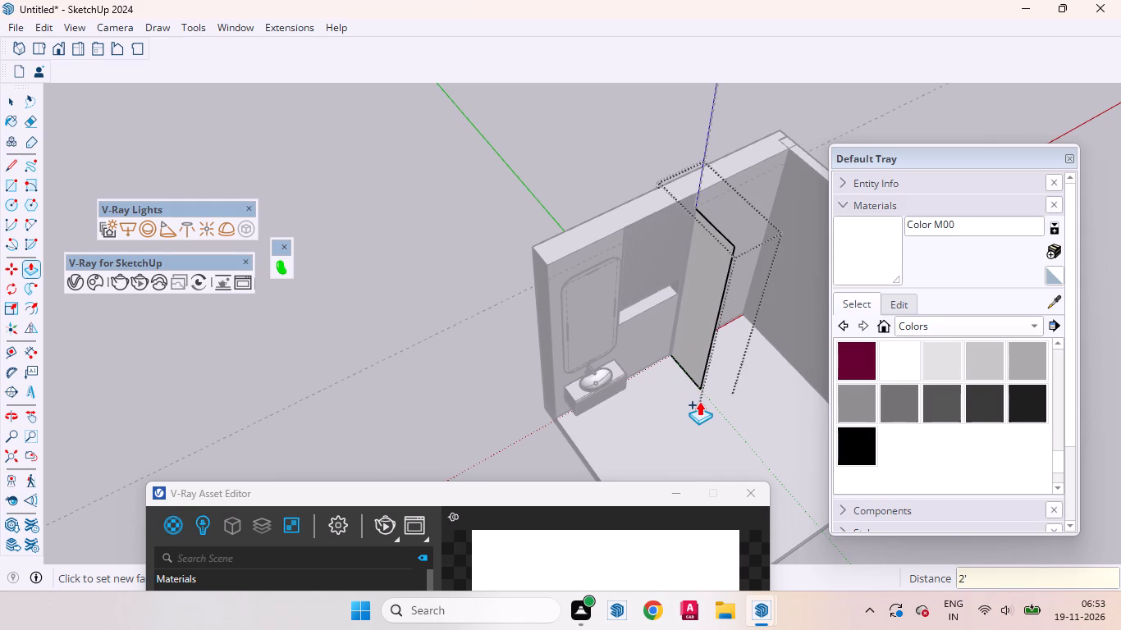
Examine the extruded glass panel from several angles, close up and against the whole bathroom, and leave its group.
middle_drag(705, 391, 945, 156)
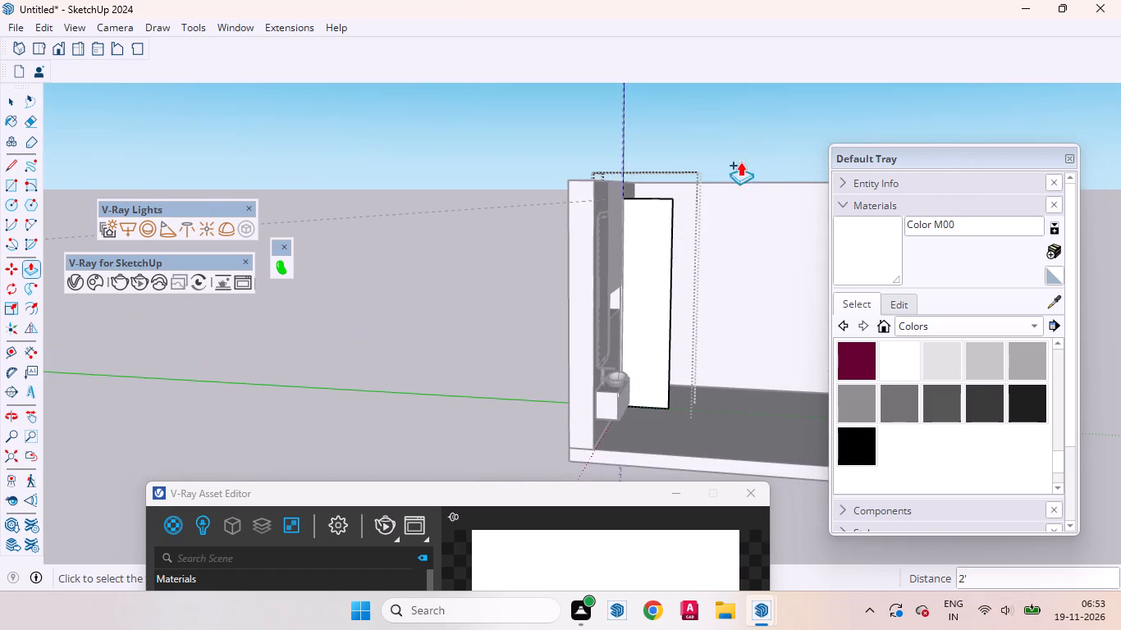
scroll(711, 279, up, 3)
scroll(676, 419, up, 2)
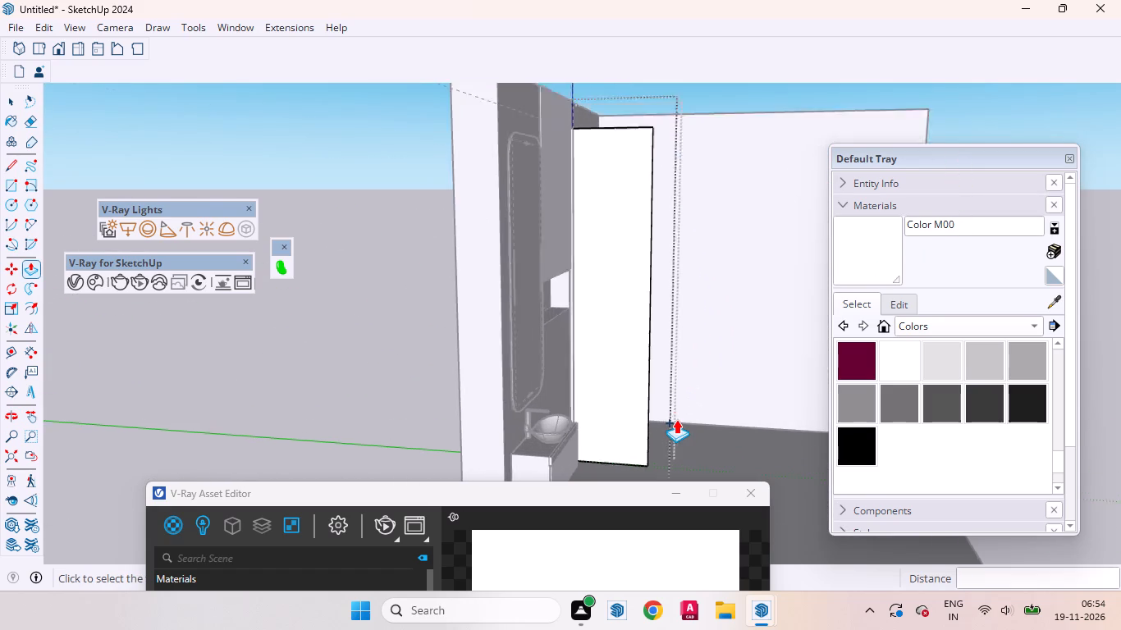
scroll(676, 419, up, 2)
middle_drag(660, 435, 486, 486)
key(space)
scroll(690, 427, up, 2)
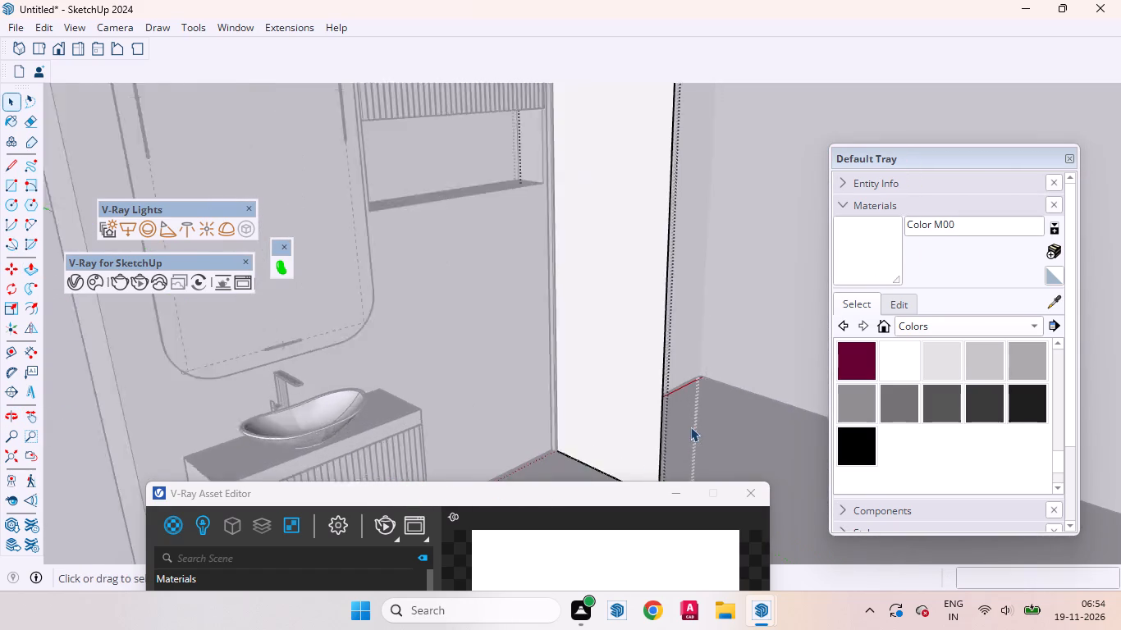
scroll(690, 427, up, 11)
middle_drag(641, 393, 572, 417)
scroll(750, 364, down, 4)
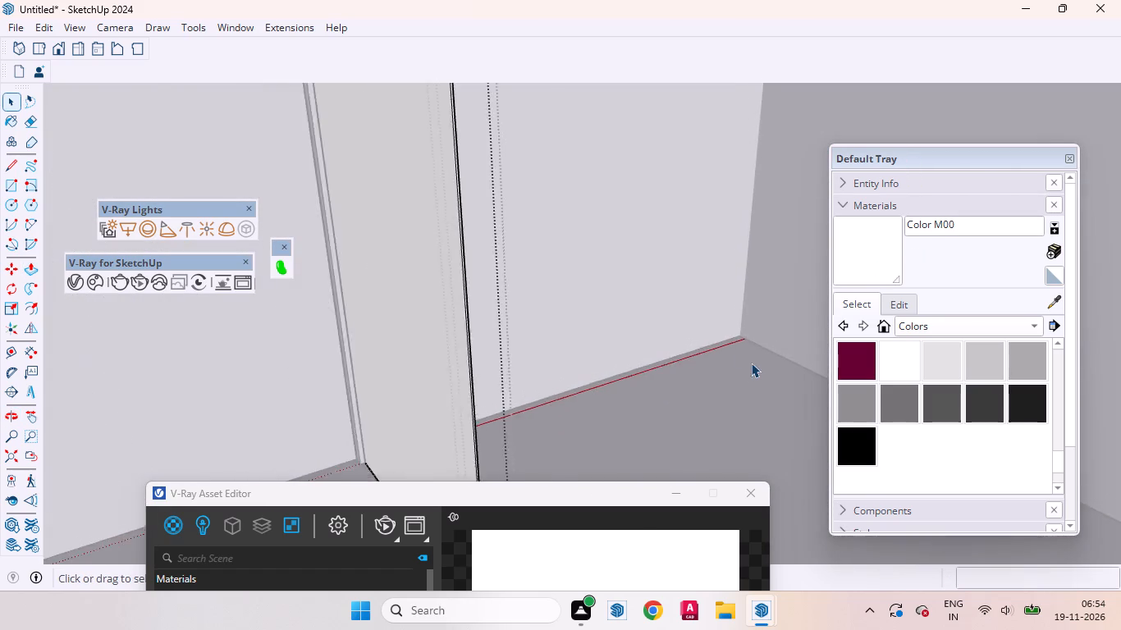
scroll(751, 363, down, 20)
scroll(751, 363, down, 1)
middle_drag(574, 378, 459, 266)
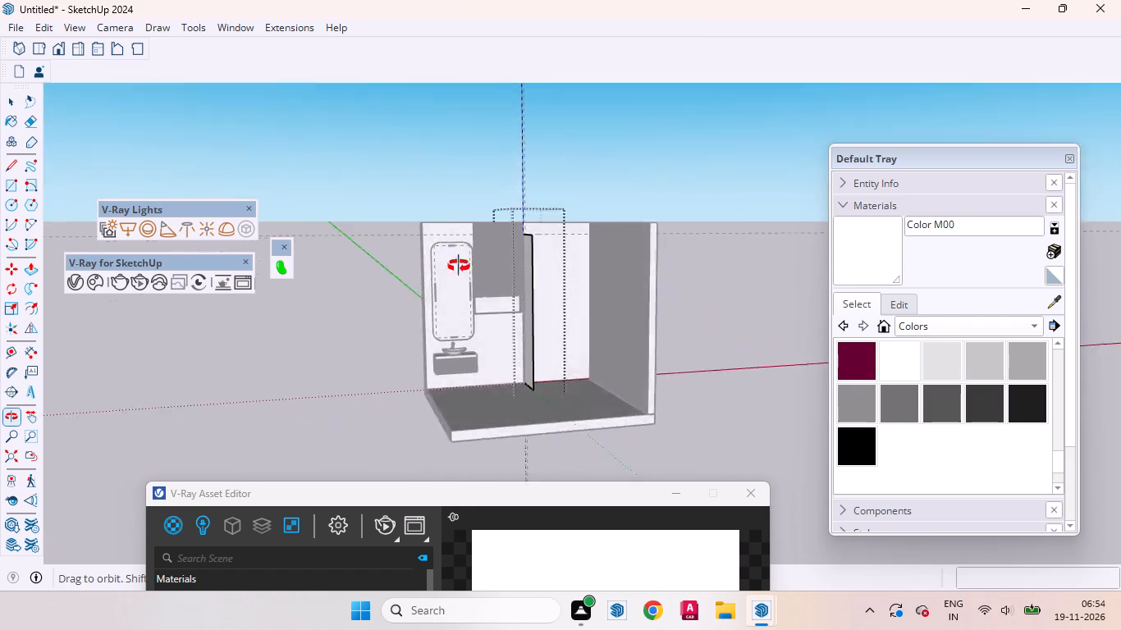
middle_drag(459, 266, 734, 407)
click(748, 426)
Copy the grooved vertical strip about 2' 1 3/8" from the wall, just beyond the glass panel's outer edge.
scroll(507, 265, up, 9)
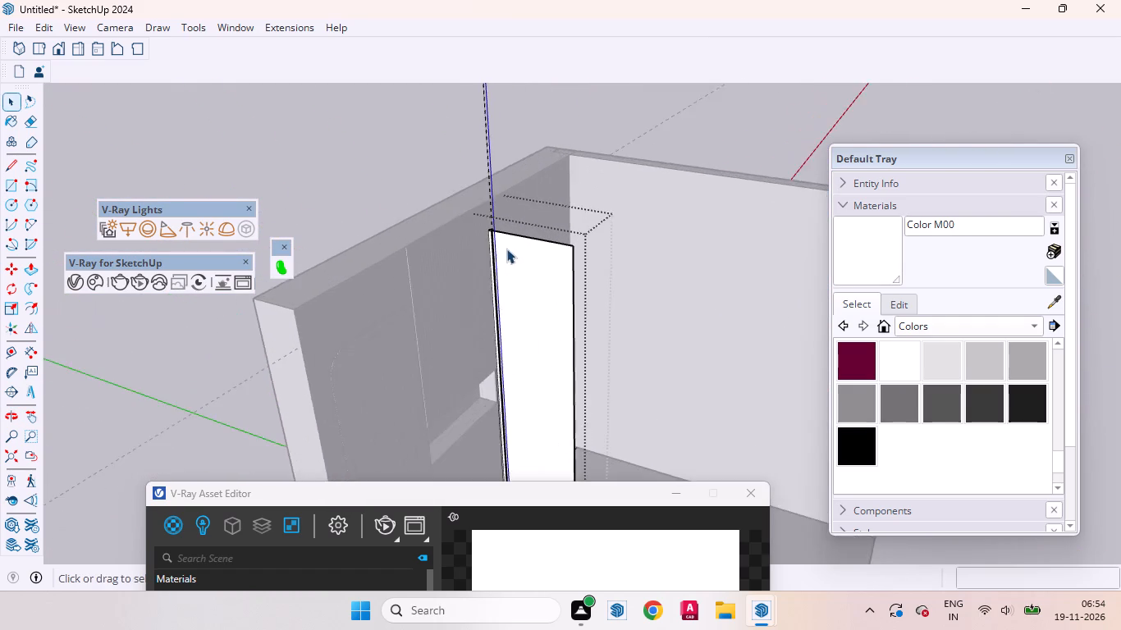
scroll(506, 249, up, 11)
click(471, 211)
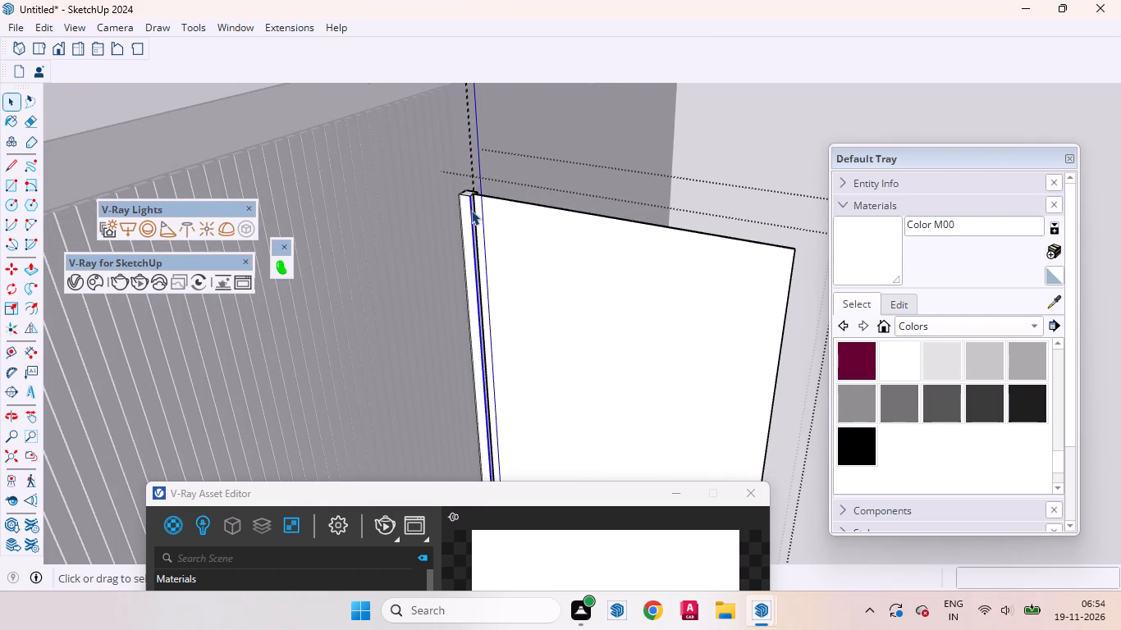
click(463, 205)
scroll(463, 330, down, 13)
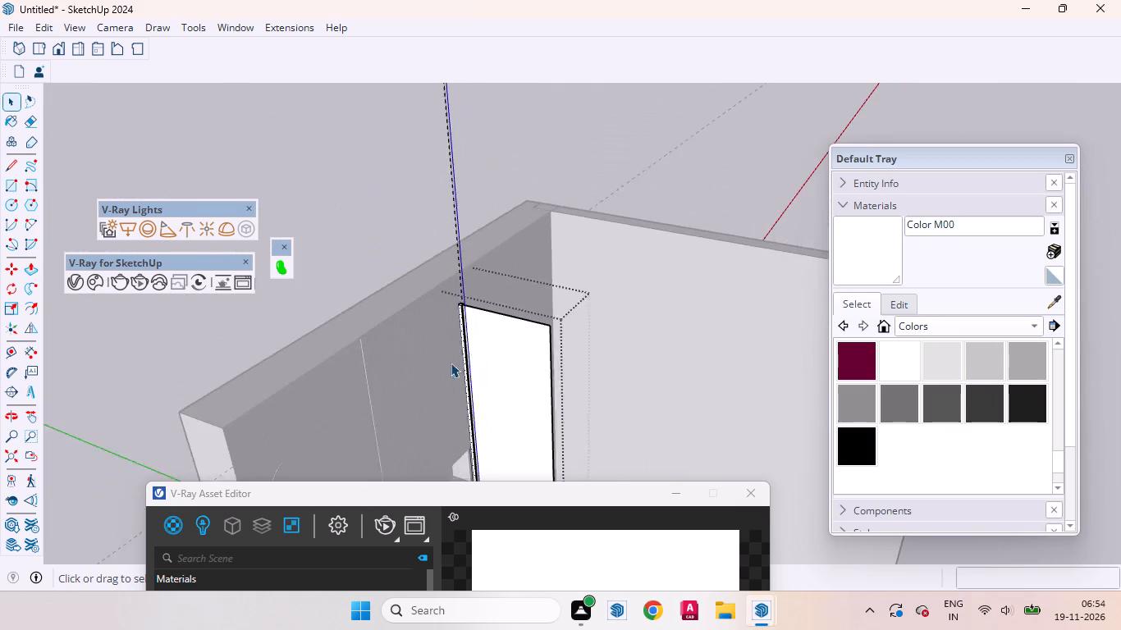
click(675, 138)
scroll(461, 307, up, 10)
click(461, 312)
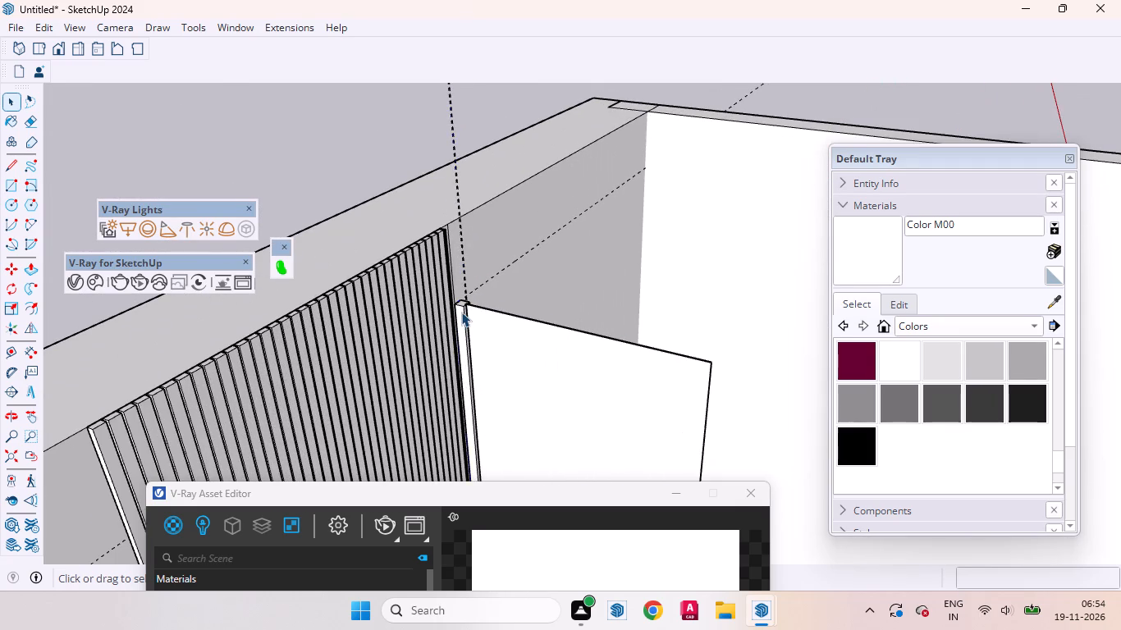
double_click(461, 312)
click(461, 312)
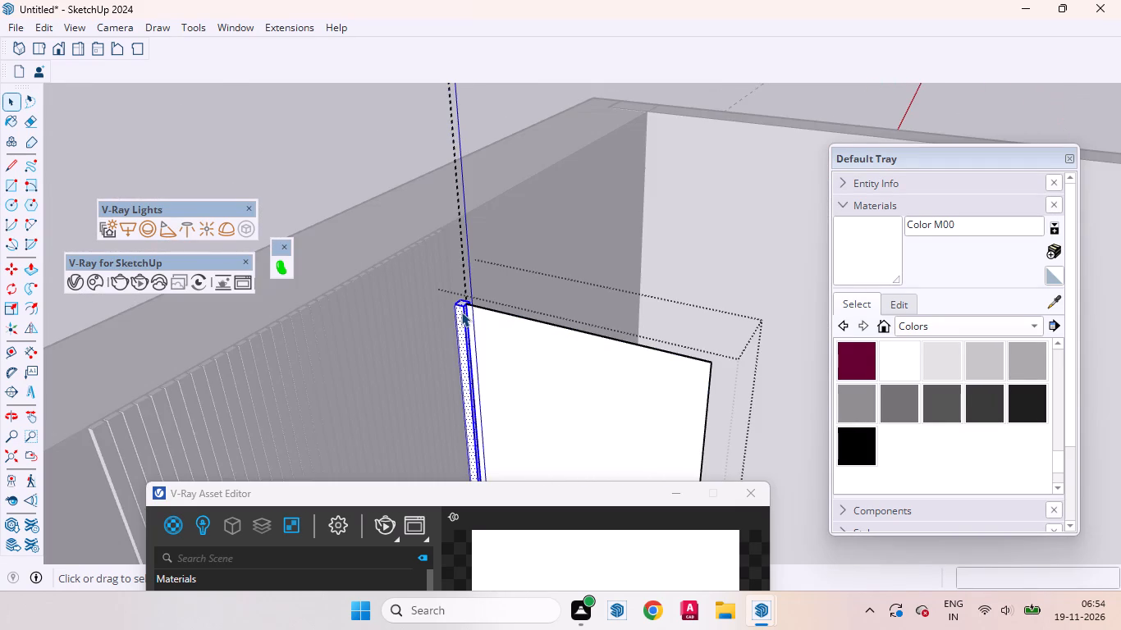
scroll(452, 266, down, 5)
scroll(449, 253, up, 1)
scroll(449, 253, down, 17)
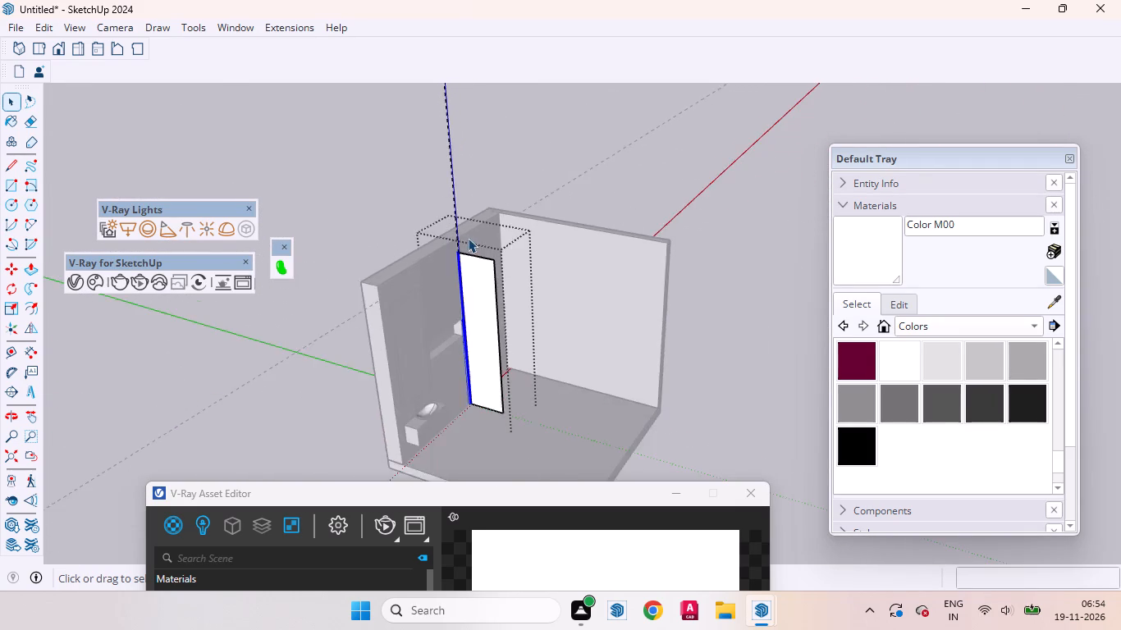
scroll(468, 238, down, 2)
scroll(489, 393, up, 20)
scroll(489, 393, up, 1)
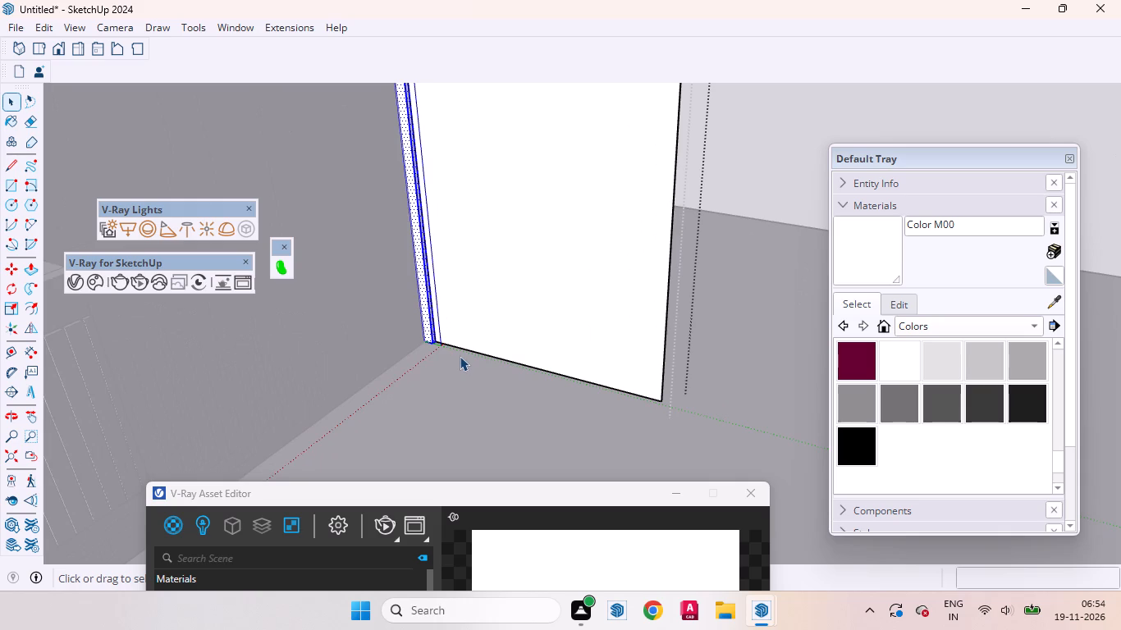
key(m)
scroll(459, 357, up, 6)
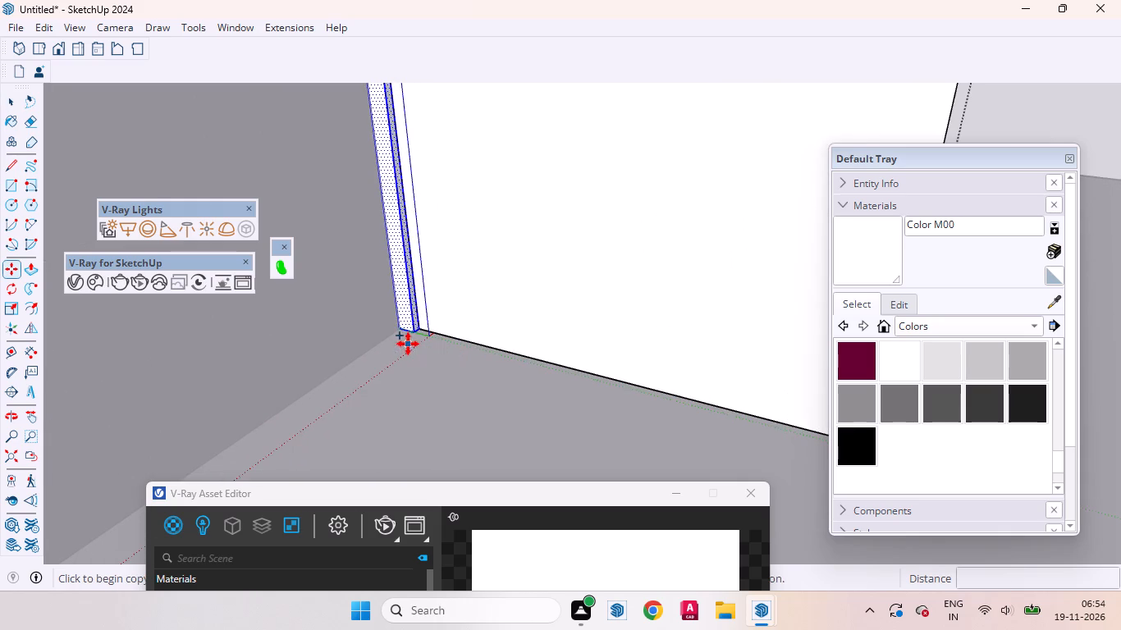
click(415, 336)
scroll(456, 375, down, 6)
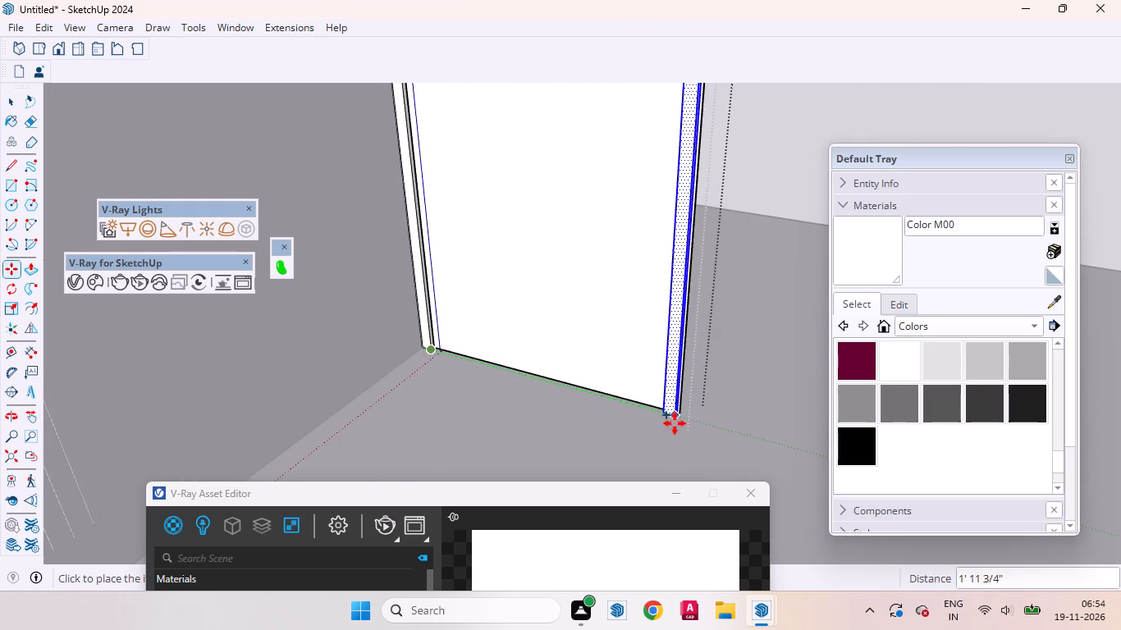
click(693, 431)
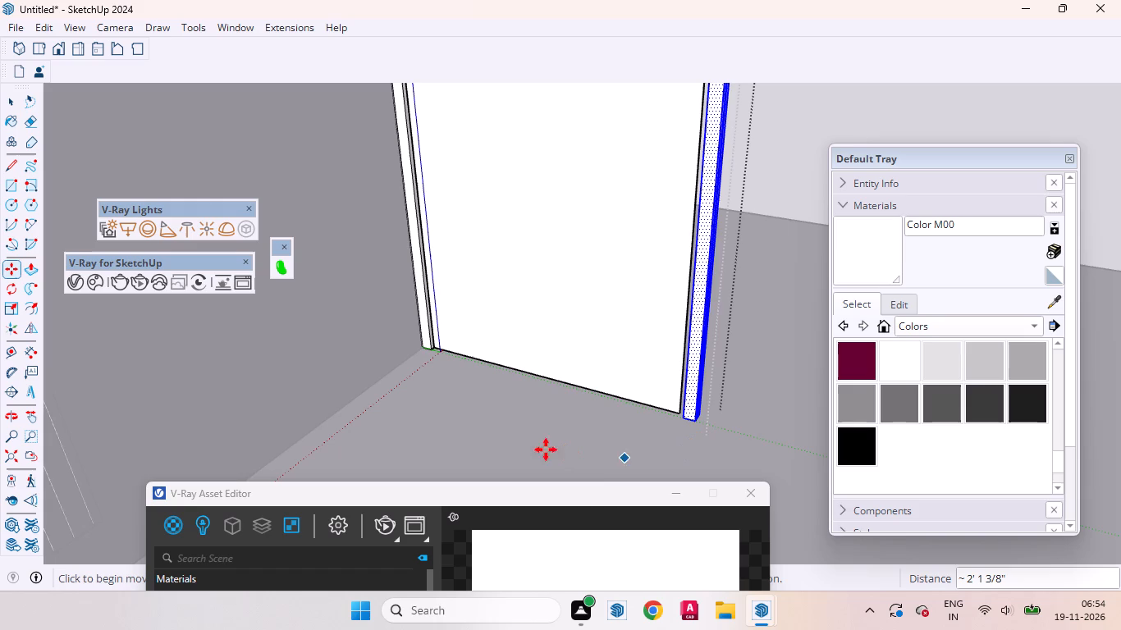
key(space)
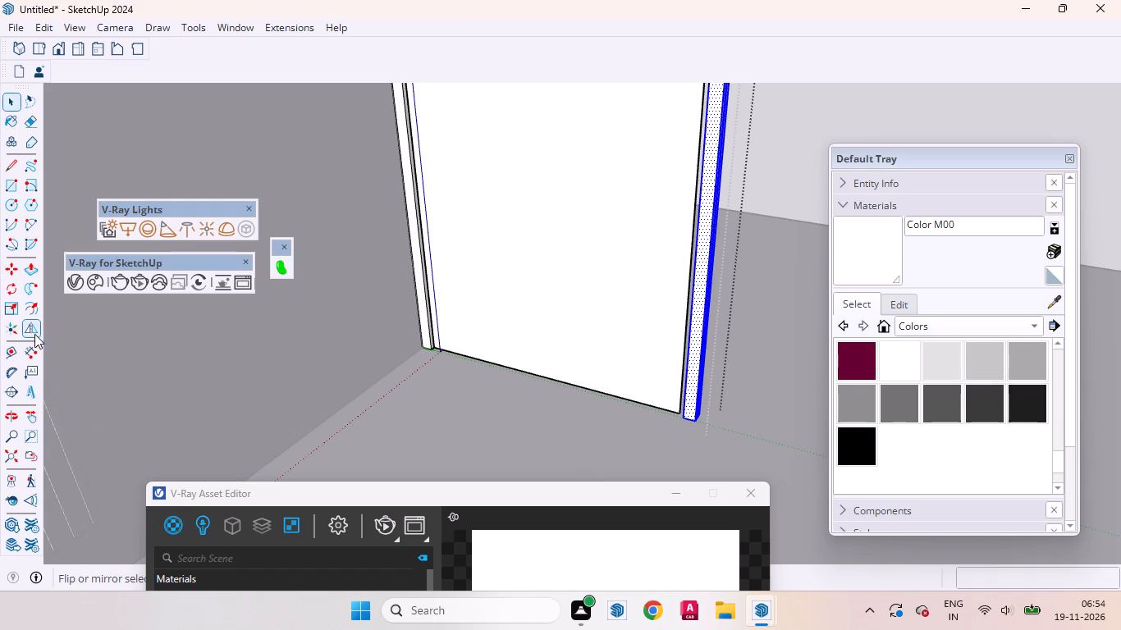
Flip the copied strip across the green plane so its groove faces the glass panel, and leave the group.
click(33, 334)
middle_drag(724, 412, 550, 410)
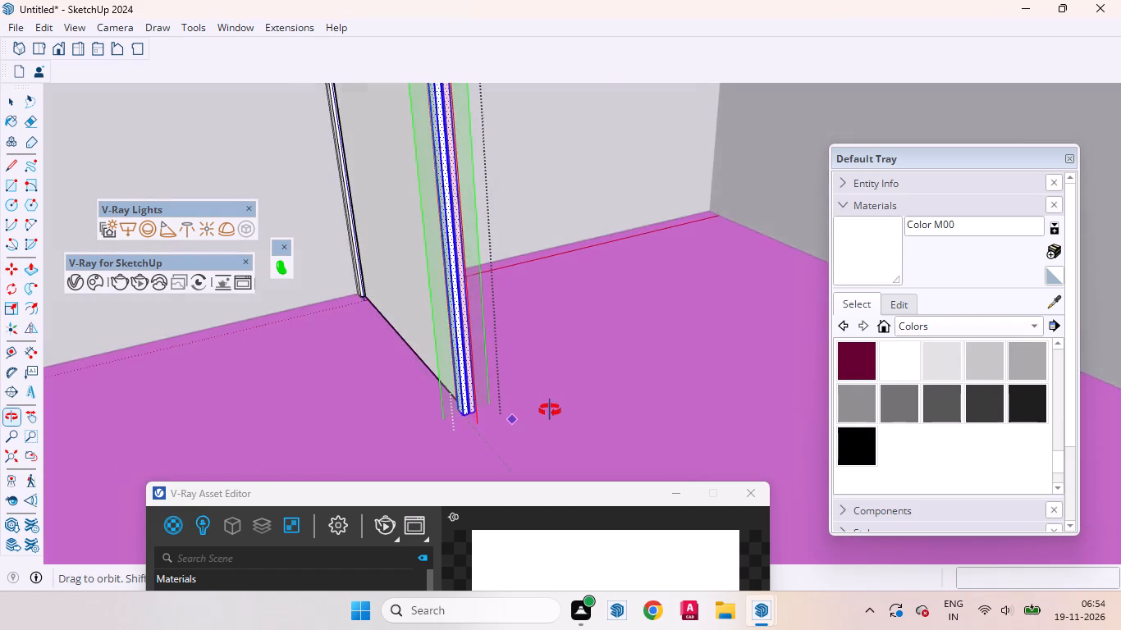
middle_drag(550, 410, 494, 377)
scroll(648, 437, down, 19)
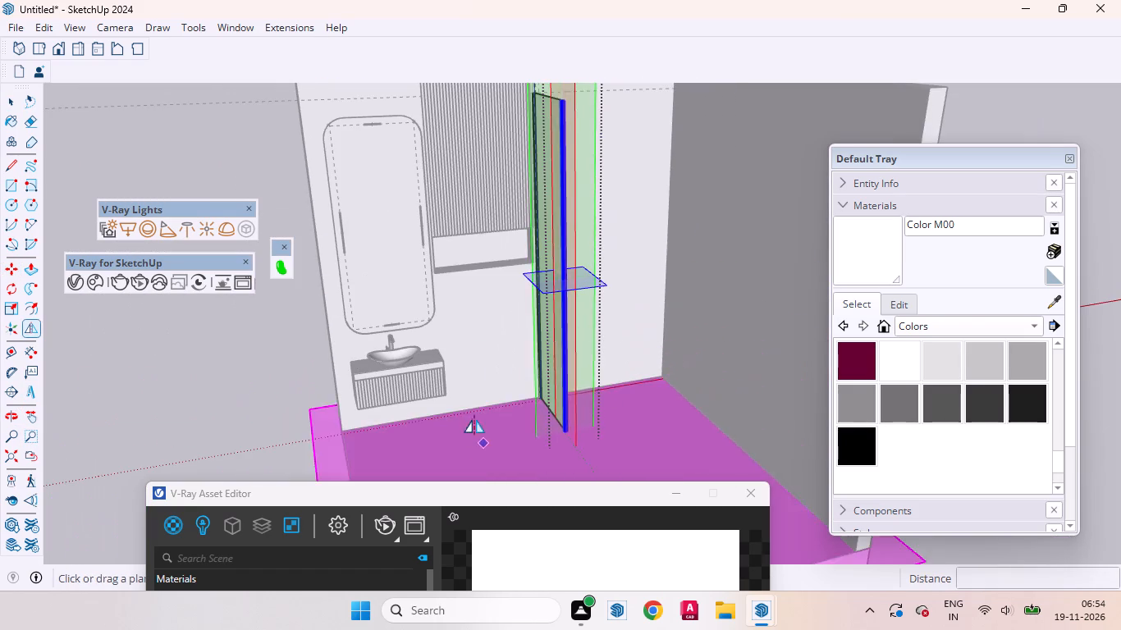
scroll(584, 430, down, 5)
scroll(579, 258, up, 4)
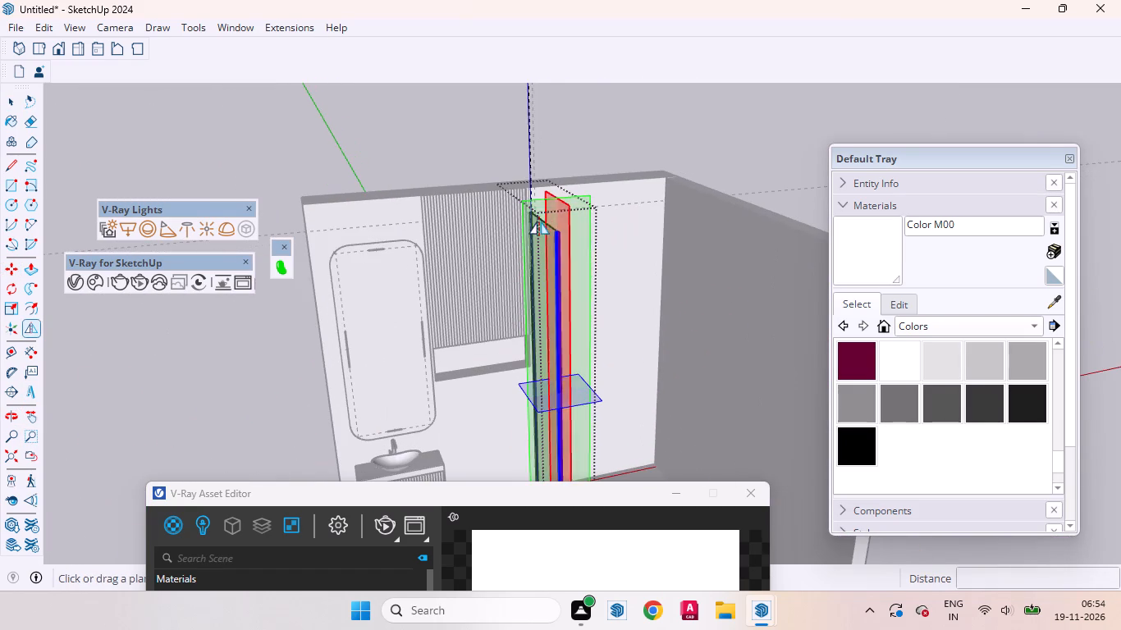
click(528, 218)
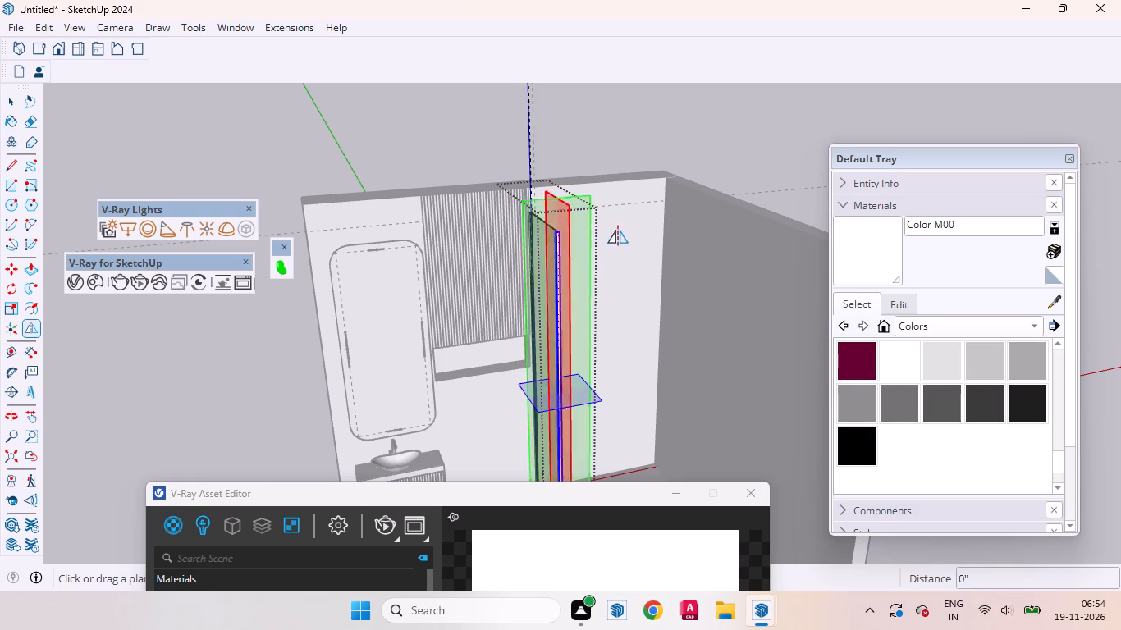
key(space)
click(785, 181)
Examine the flipped outer strip at the top and foot of the glass panel, including where it meets the glass.
scroll(528, 232, up, 6)
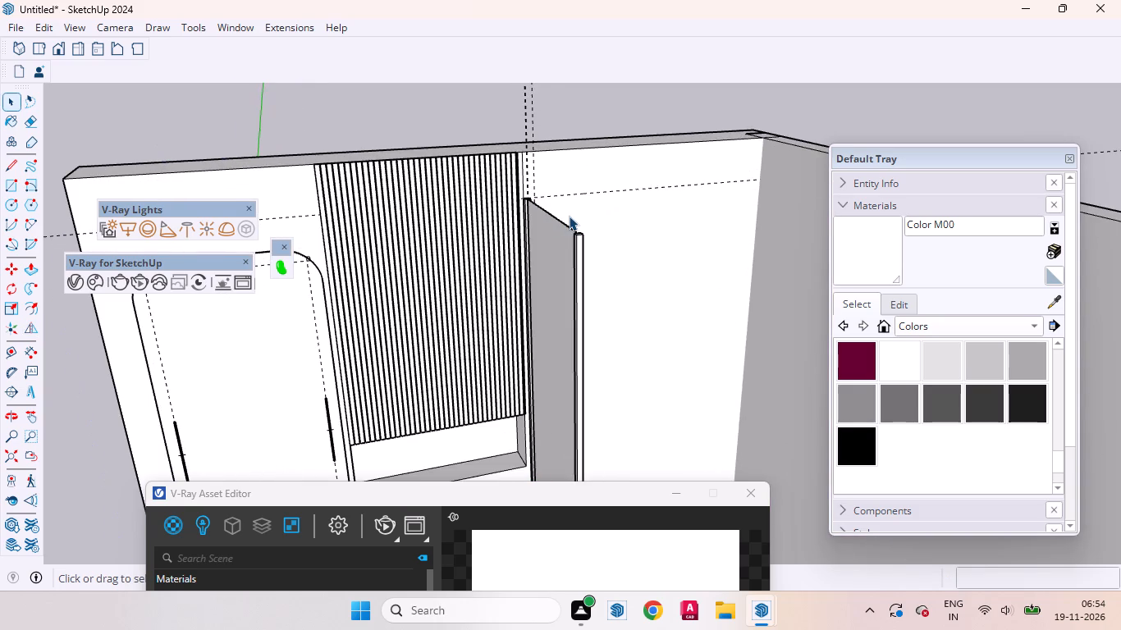
scroll(601, 200, down, 9)
scroll(590, 429, up, 8)
scroll(638, 249, down, 8)
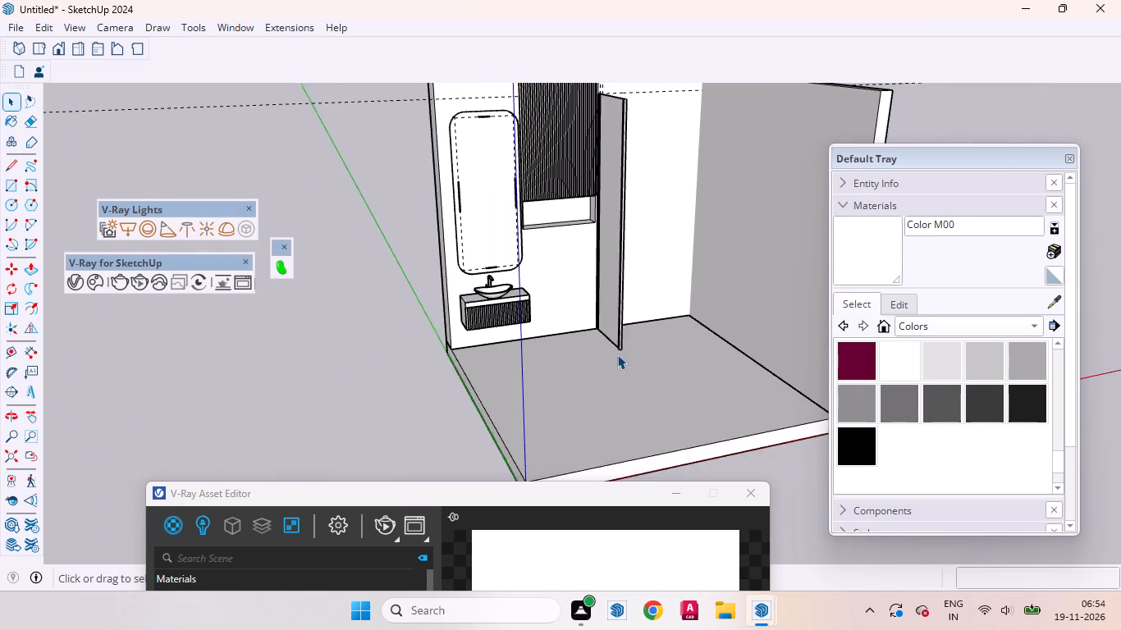
middle_drag(611, 356, 981, 450)
scroll(509, 315, up, 13)
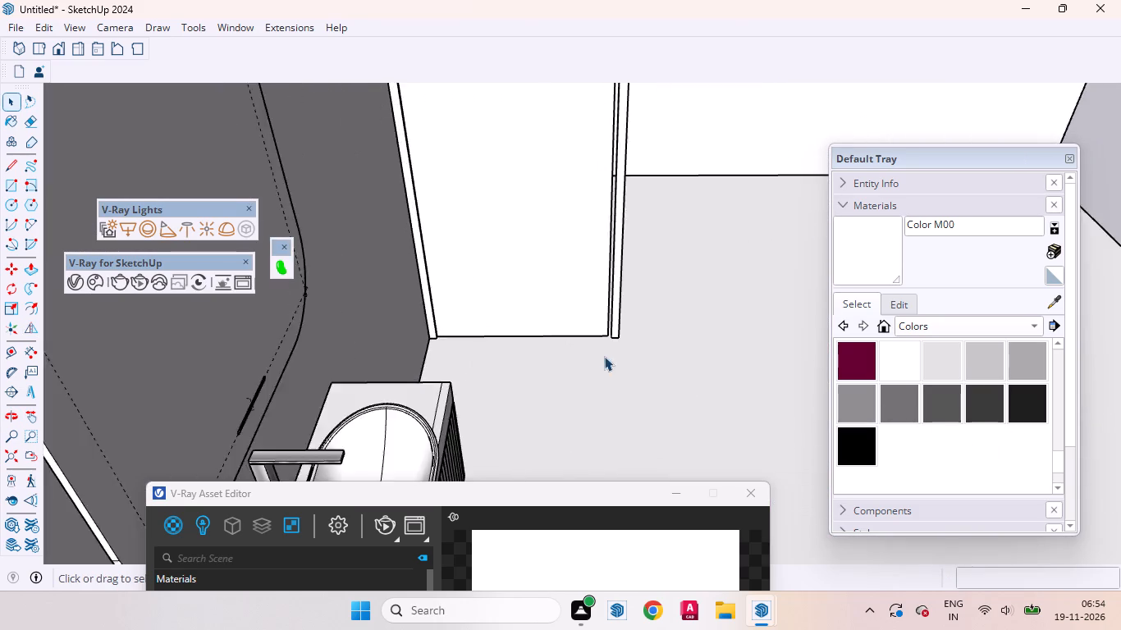
scroll(604, 356, up, 10)
click(622, 326)
scroll(610, 324, up, 4)
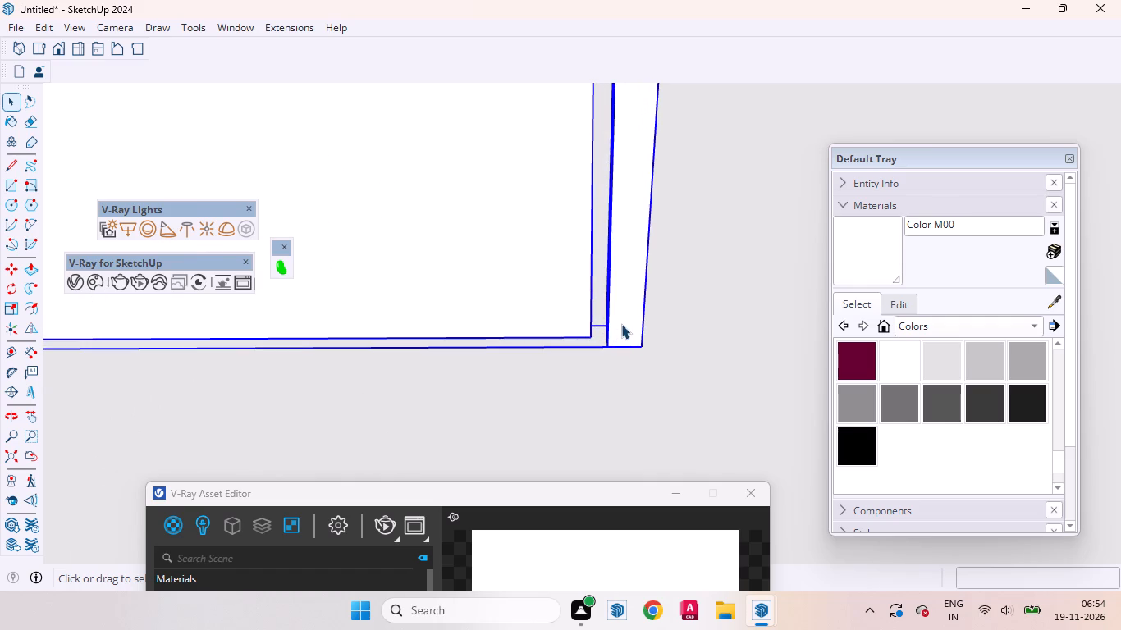
Move the outer grooved strip about 9/16" toward the glass panel, working from its bottom corner.
triple_click(621, 319)
scroll(613, 326, up, 4)
middle_drag(602, 350, 766, 351)
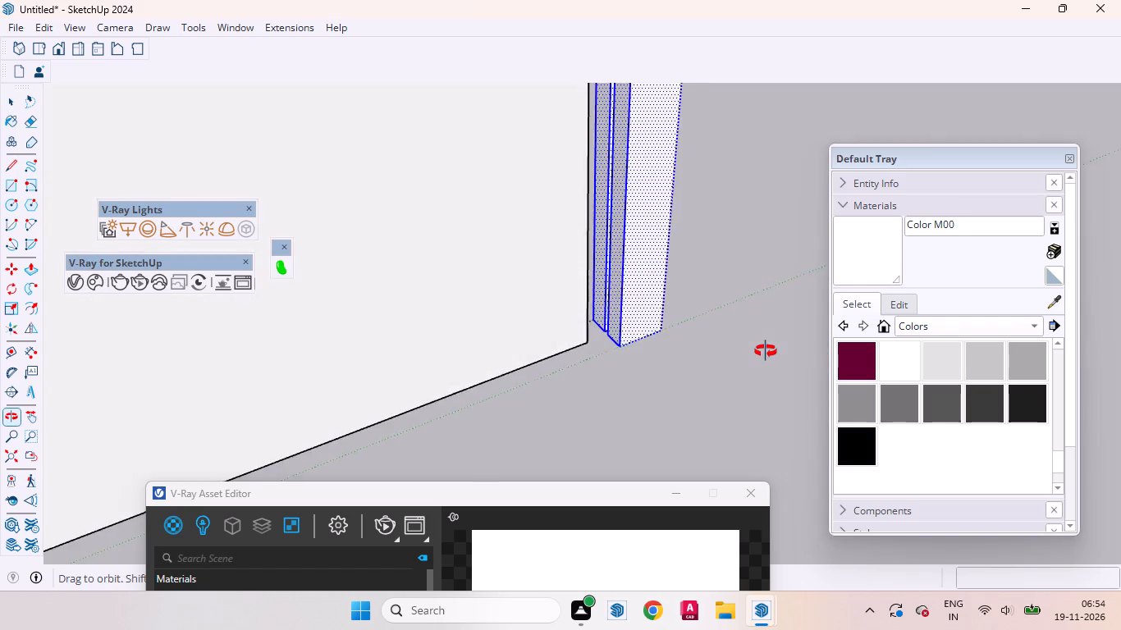
middle_drag(766, 351, 835, 400)
key(m)
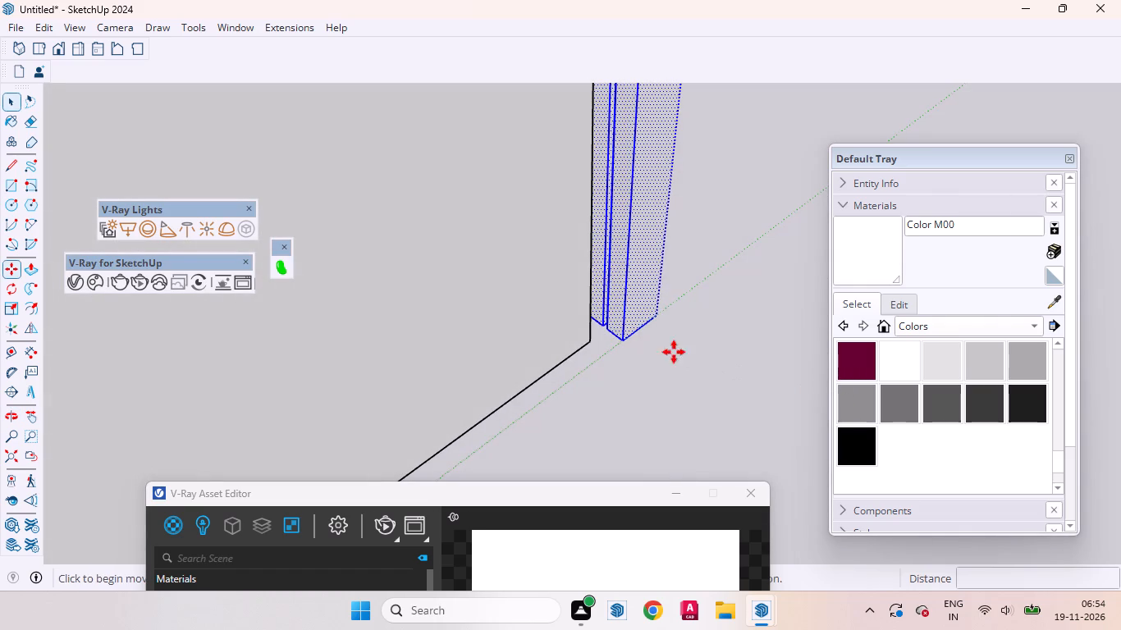
scroll(618, 343, up, 7)
click(626, 339)
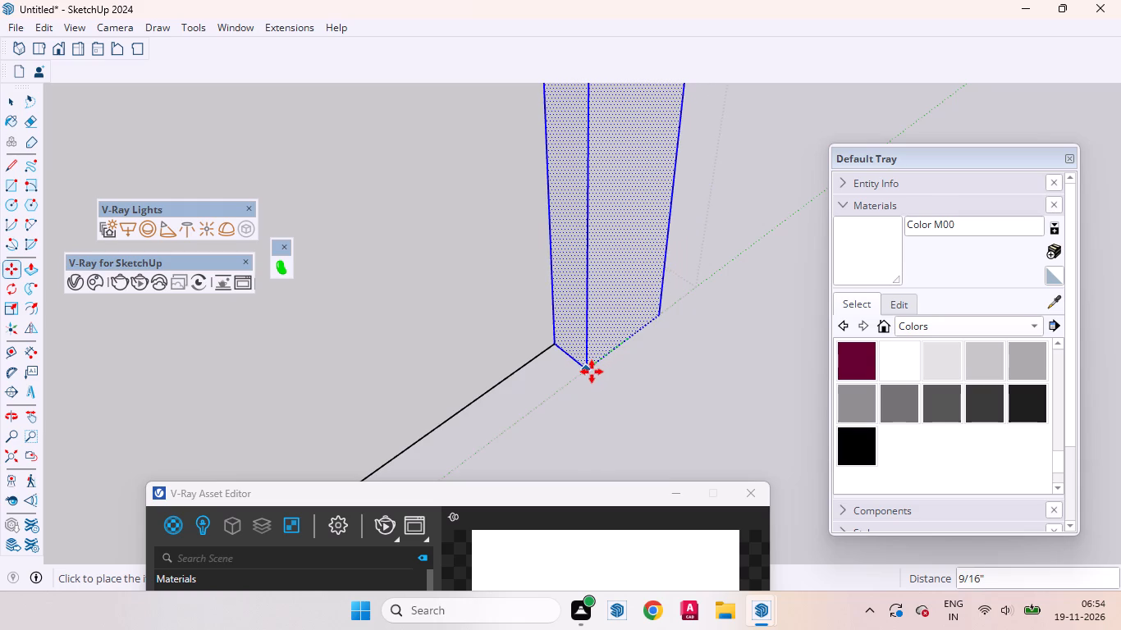
click(590, 374)
key(space)
Examine the moved outer strip at its foot, then leave its group and check how its top groove holds the glass.
scroll(560, 401, down, 20)
scroll(560, 401, down, 1)
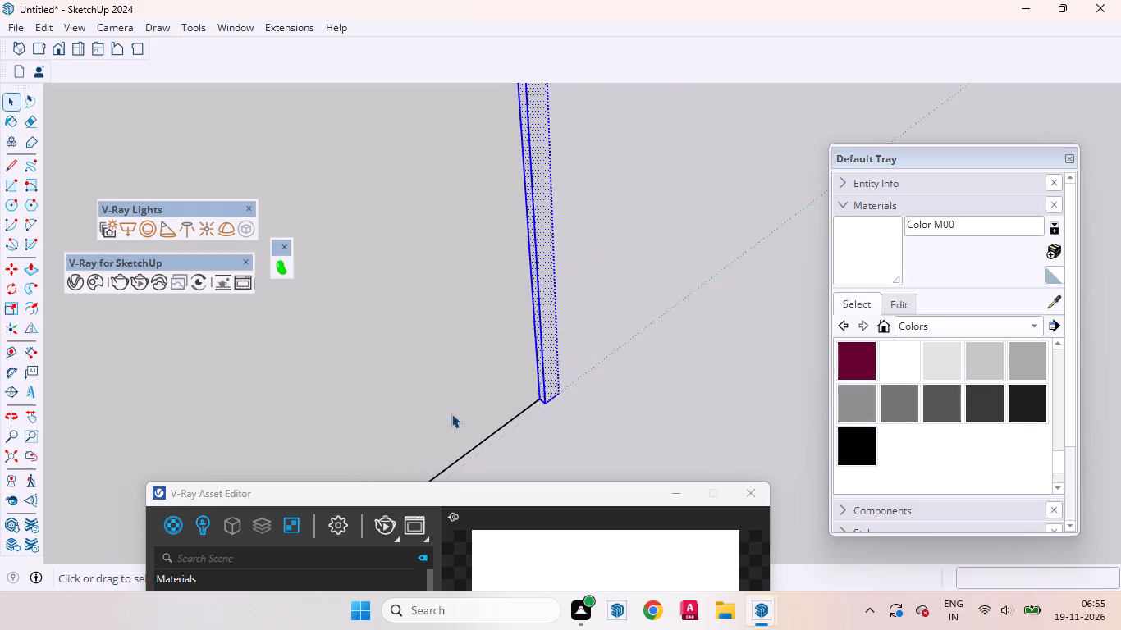
scroll(451, 413, down, 13)
scroll(479, 391, up, 1)
click(34, 459)
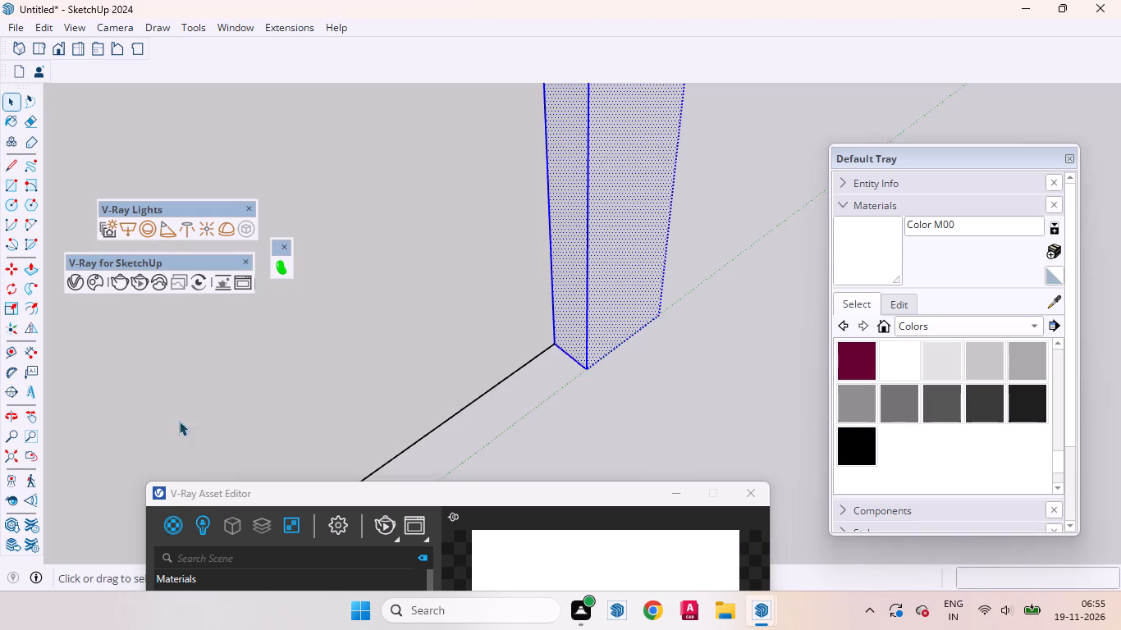
middle_drag(588, 408, 231, 418)
scroll(591, 388, down, 7)
scroll(576, 390, up, 1)
scroll(576, 392, down, 4)
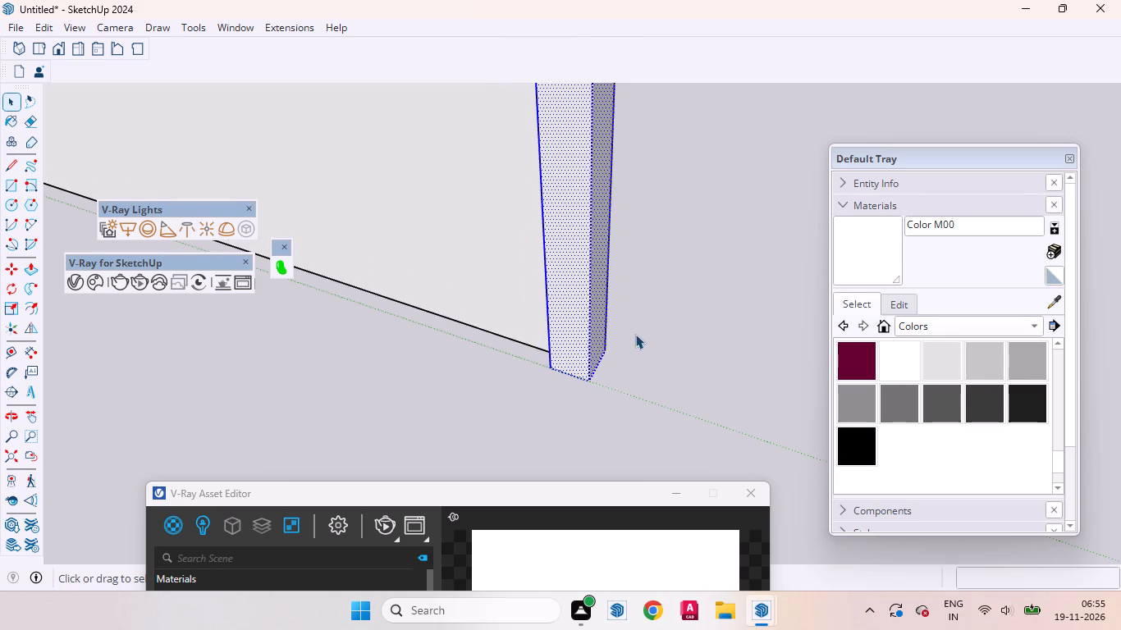
scroll(564, 320, down, 19)
scroll(509, 397, up, 1)
scroll(506, 395, down, 17)
click(700, 201)
scroll(492, 305, up, 2)
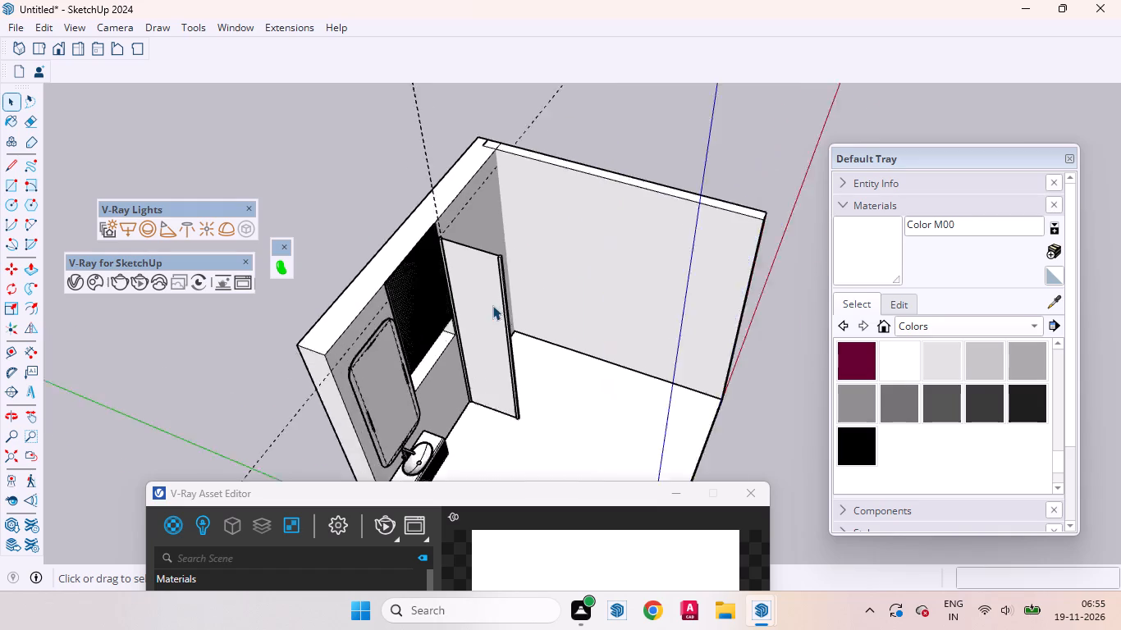
scroll(492, 305, up, 11)
middle_drag(496, 251, 440, 299)
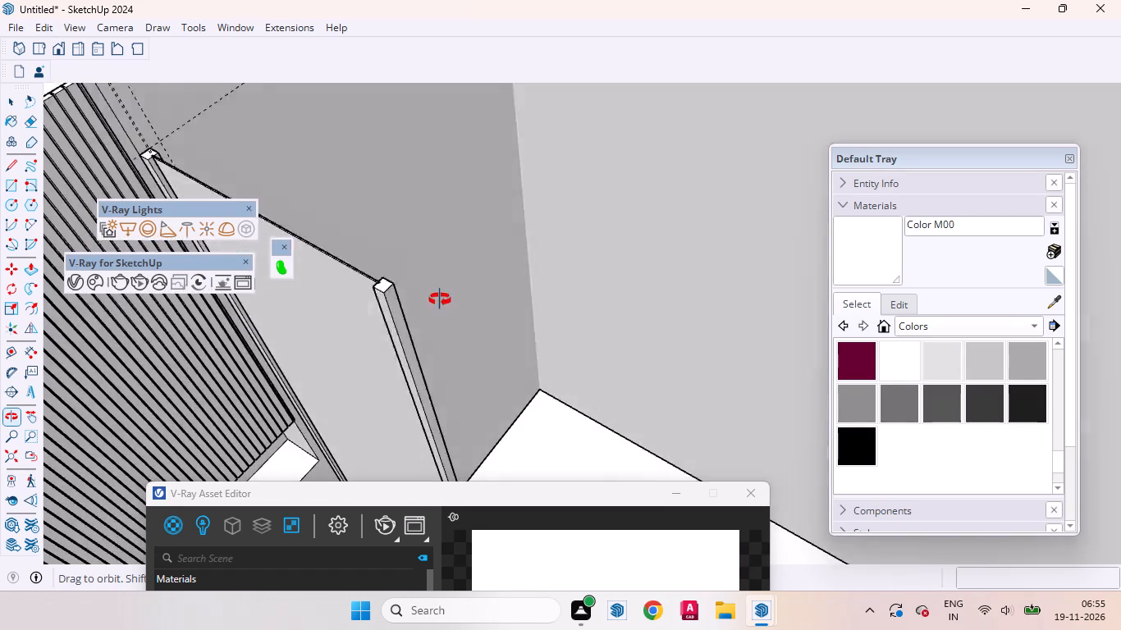
middle_drag(440, 299, 440, 301)
scroll(381, 332, up, 14)
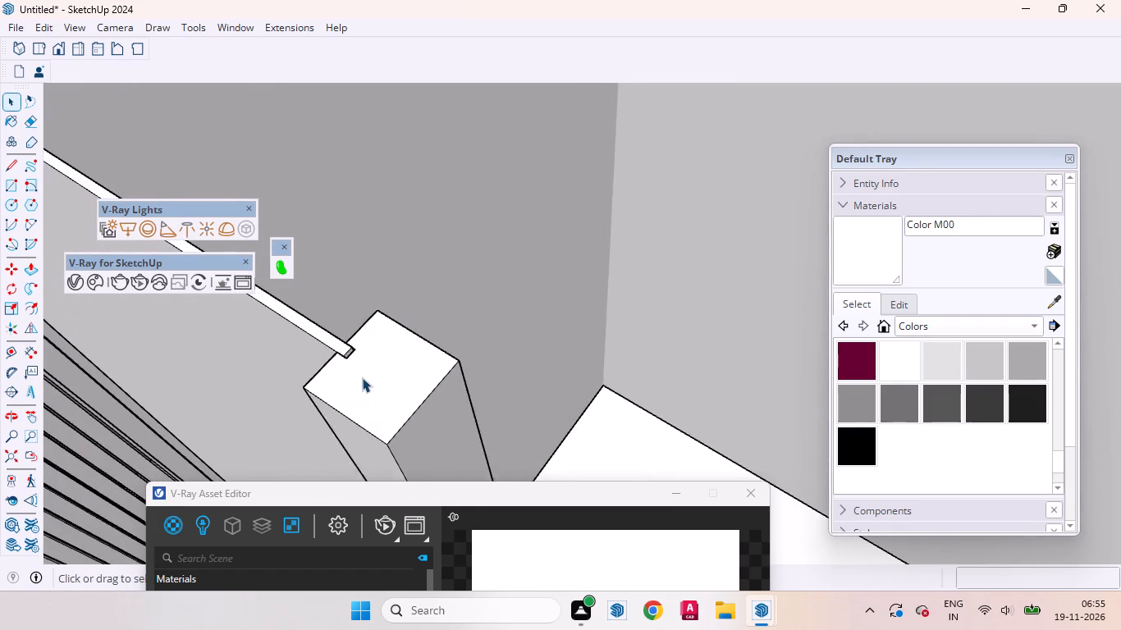
scroll(362, 377, up, 1)
middle_drag(359, 377, 514, 403)
scroll(519, 290, down, 5)
scroll(533, 316, up, 2)
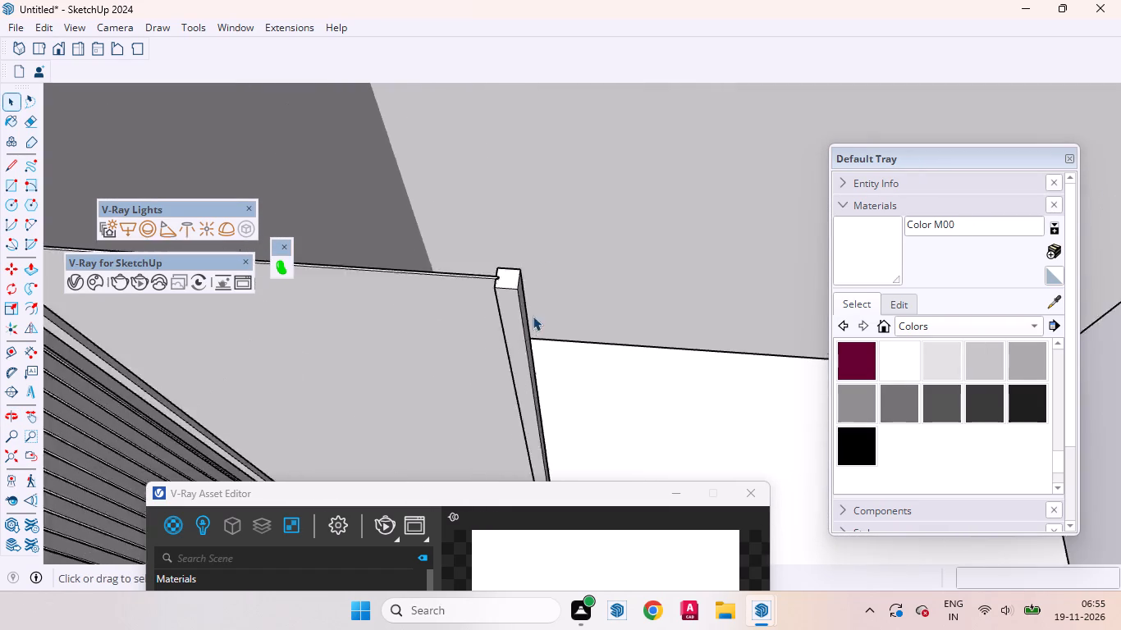
scroll(533, 316, up, 2)
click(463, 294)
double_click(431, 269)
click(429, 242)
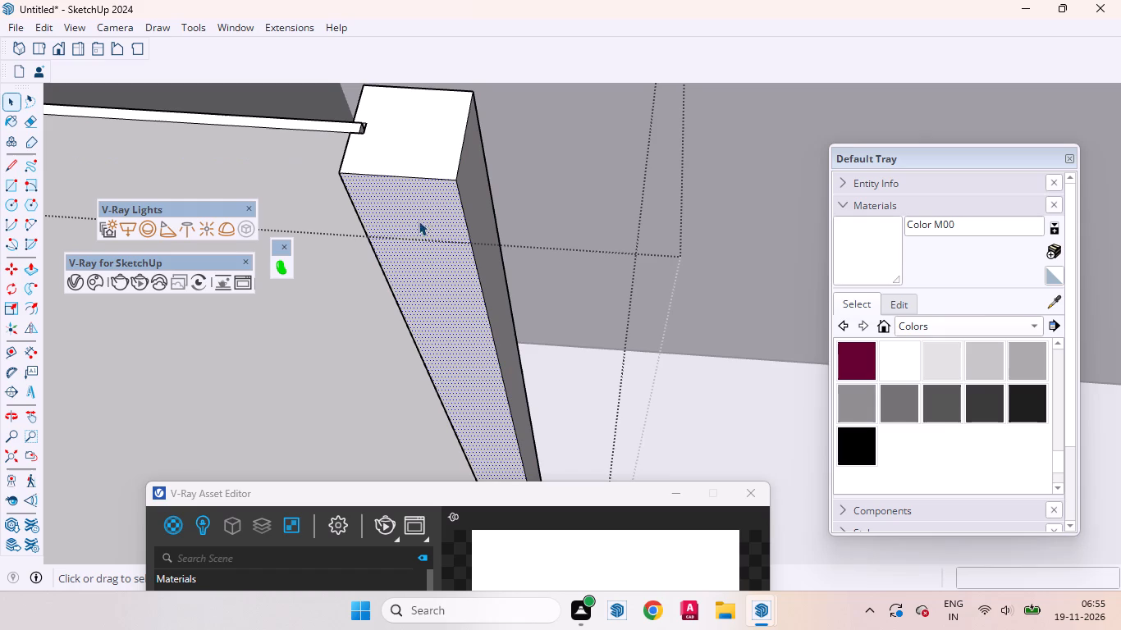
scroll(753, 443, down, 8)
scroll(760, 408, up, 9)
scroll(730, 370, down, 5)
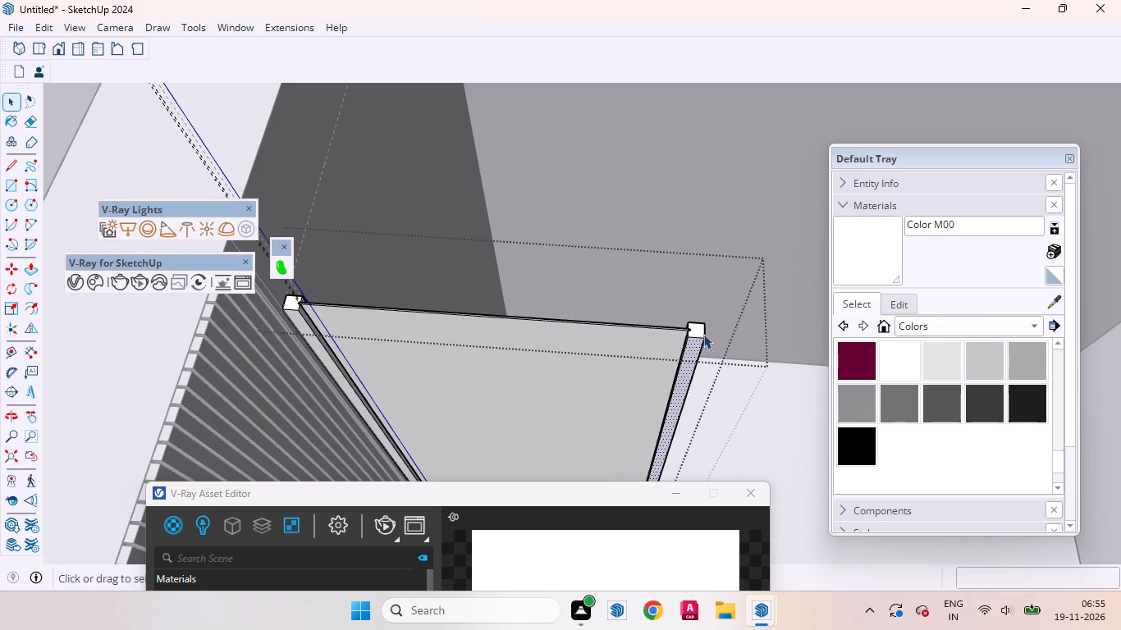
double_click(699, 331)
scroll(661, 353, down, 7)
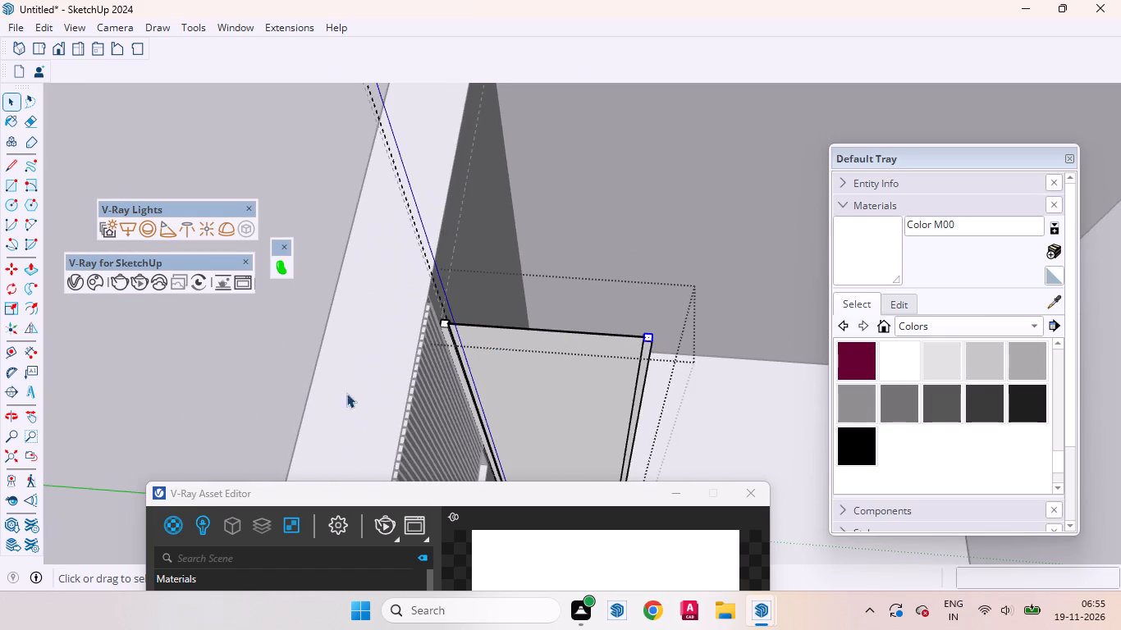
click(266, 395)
Nudge the whole outer strip's geometry slightly toward the glass panel so the glass reaches further into the groove.
click(643, 365)
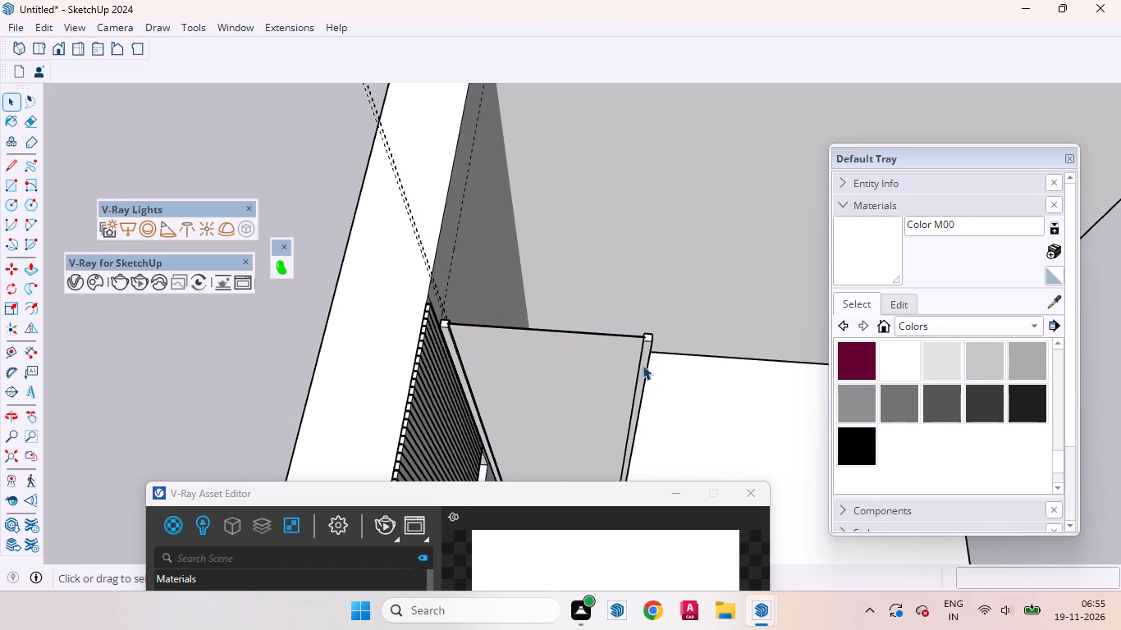
triple_click(643, 365)
scroll(643, 330, up, 4)
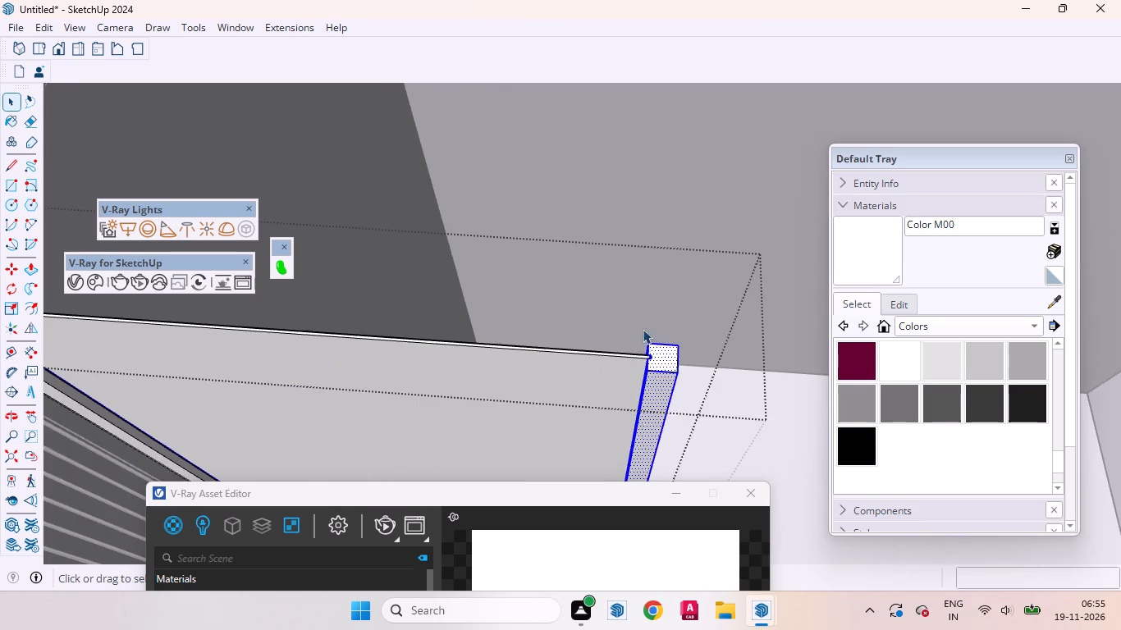
scroll(650, 351, up, 19)
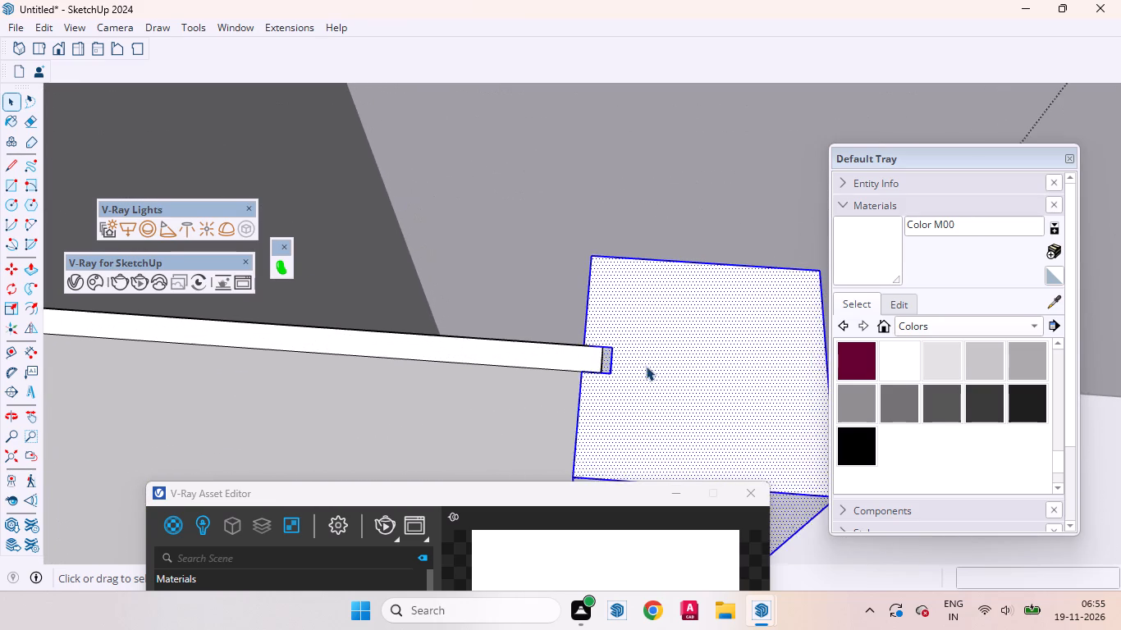
scroll(646, 366, up, 4)
middle_drag(617, 379, 611, 483)
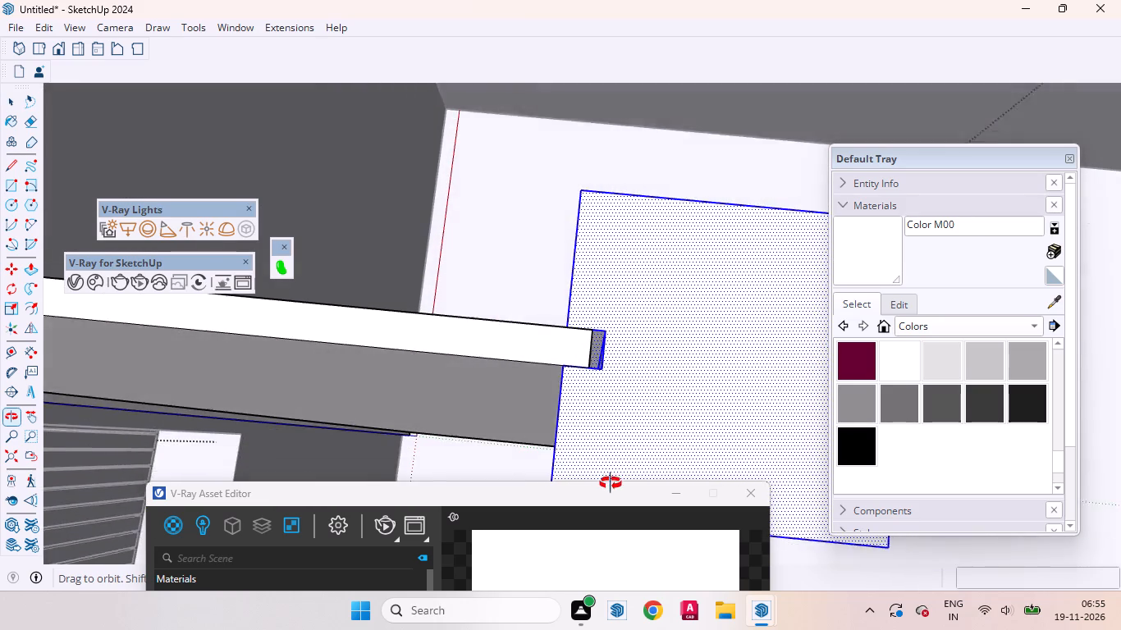
middle_drag(611, 483, 583, 492)
scroll(631, 265, down, 4)
scroll(656, 344, up, 2)
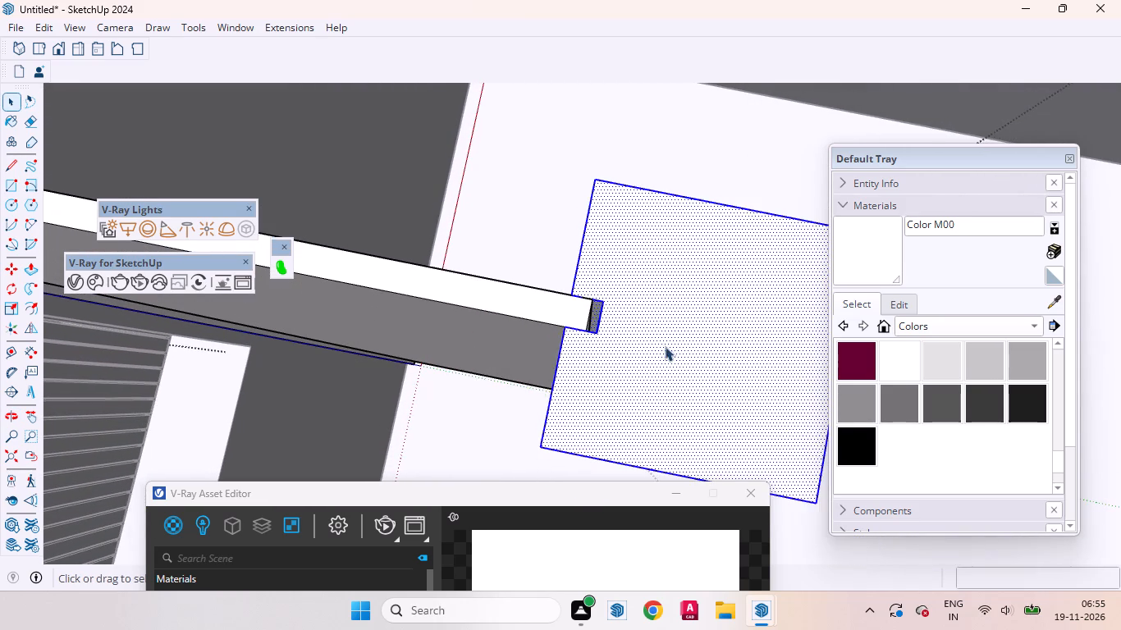
scroll(684, 353, up, 2)
key(m)
click(685, 353)
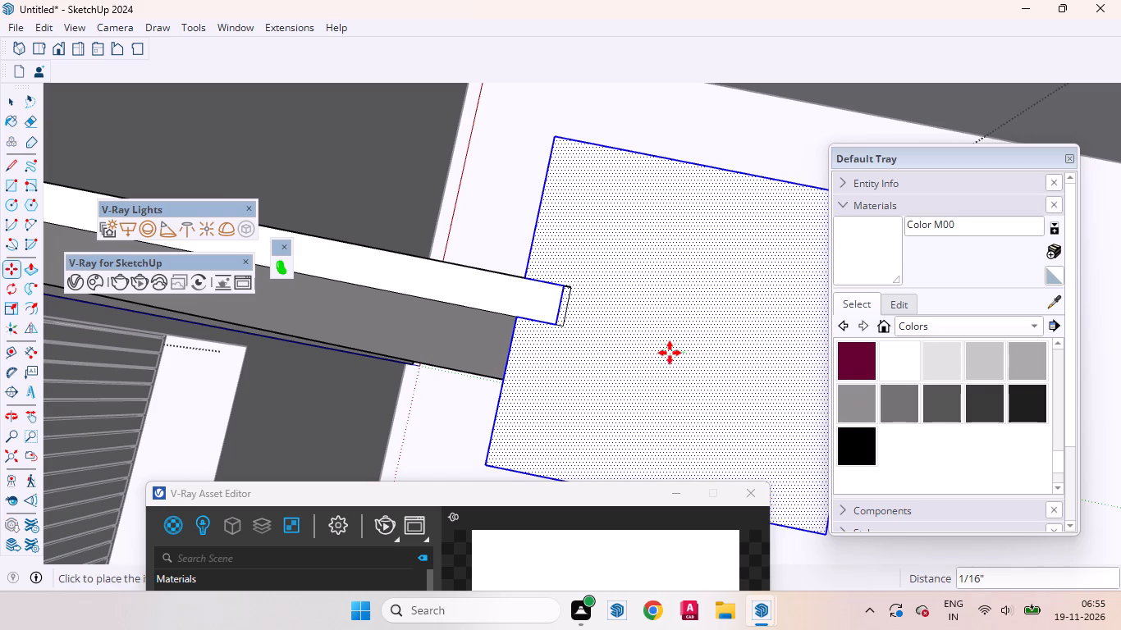
click(675, 356)
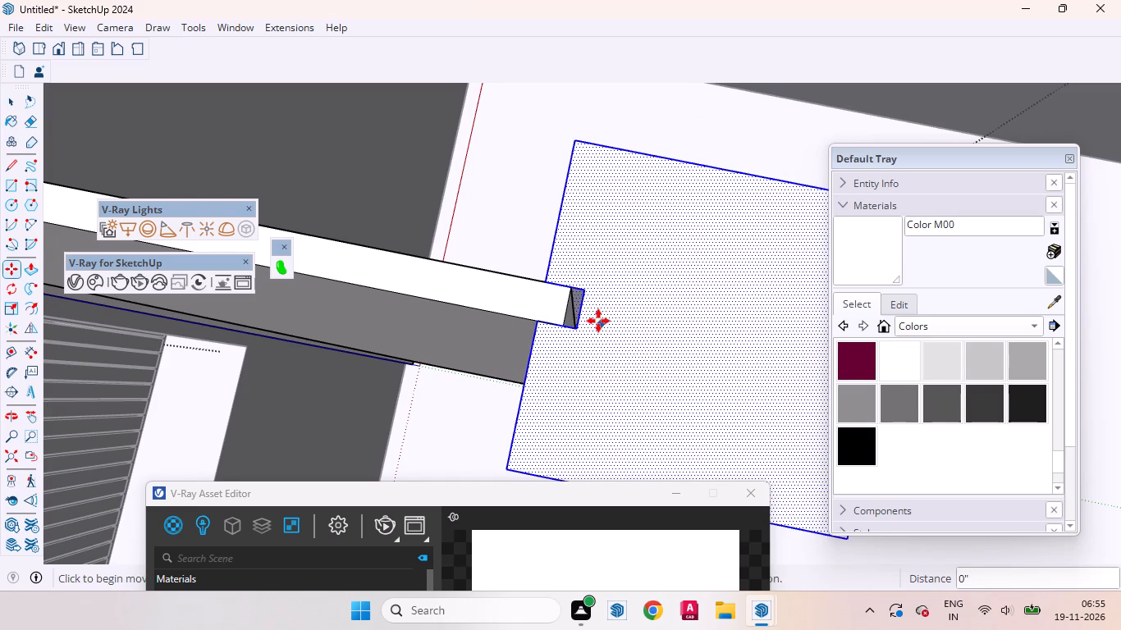
Move the outer strip about 1/16" more, snapping its groove's inner edge onto the glass panel's end edge.
scroll(598, 321, up, 7)
click(568, 305)
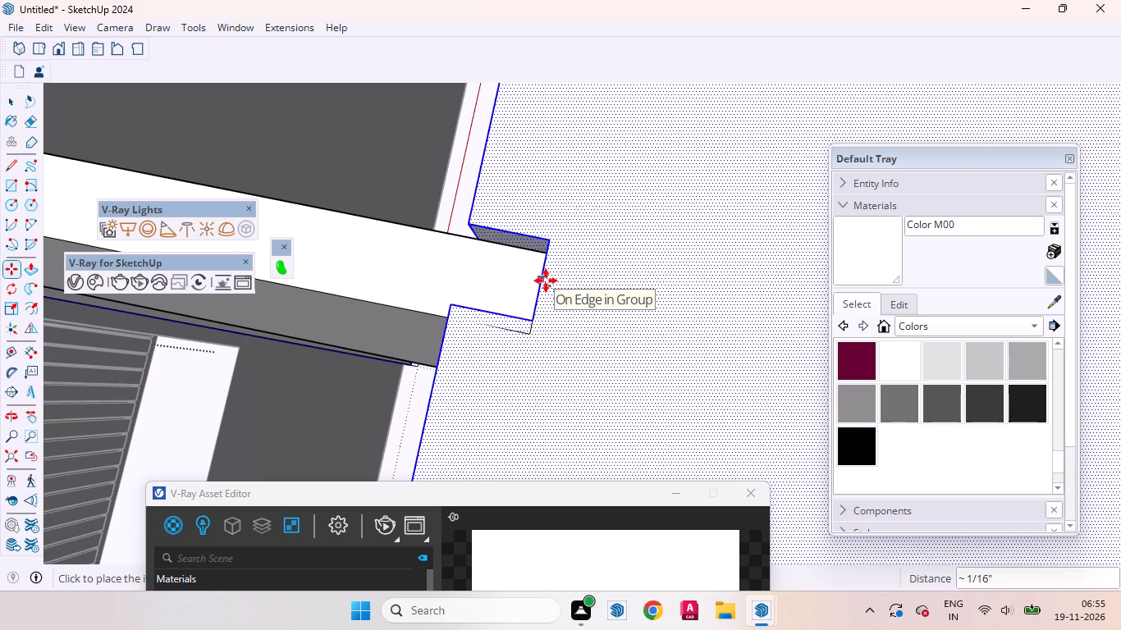
click(545, 286)
key(space)
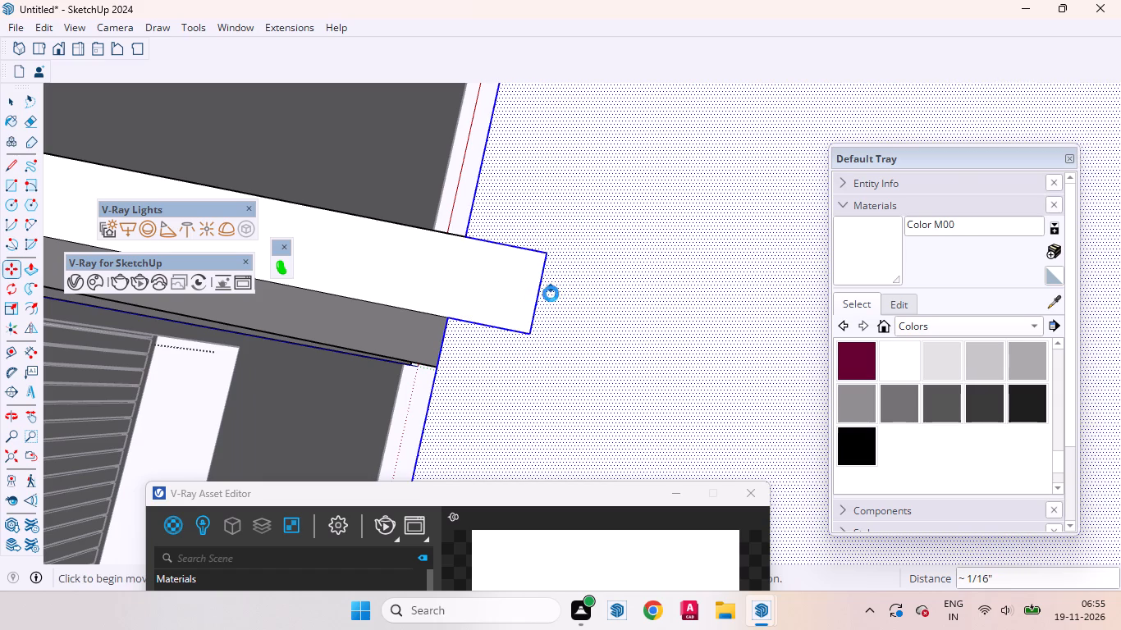
key(space)
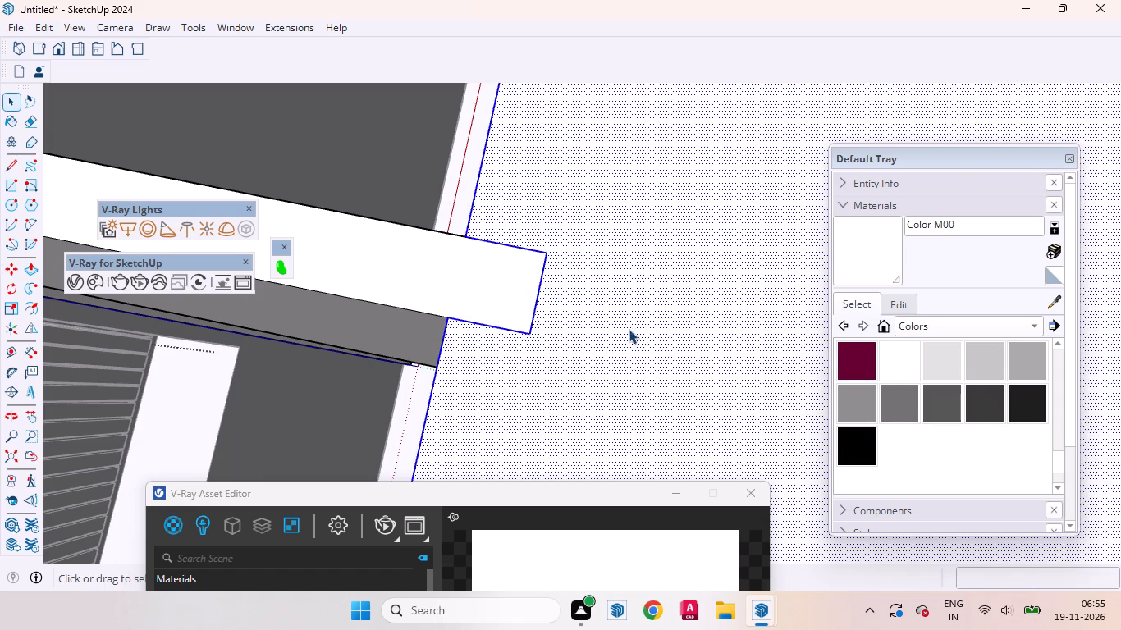
Examine the seated outer strip and glass panel from several angles, close up and against the whole bathroom.
scroll(554, 299, down, 20)
scroll(554, 299, down, 7)
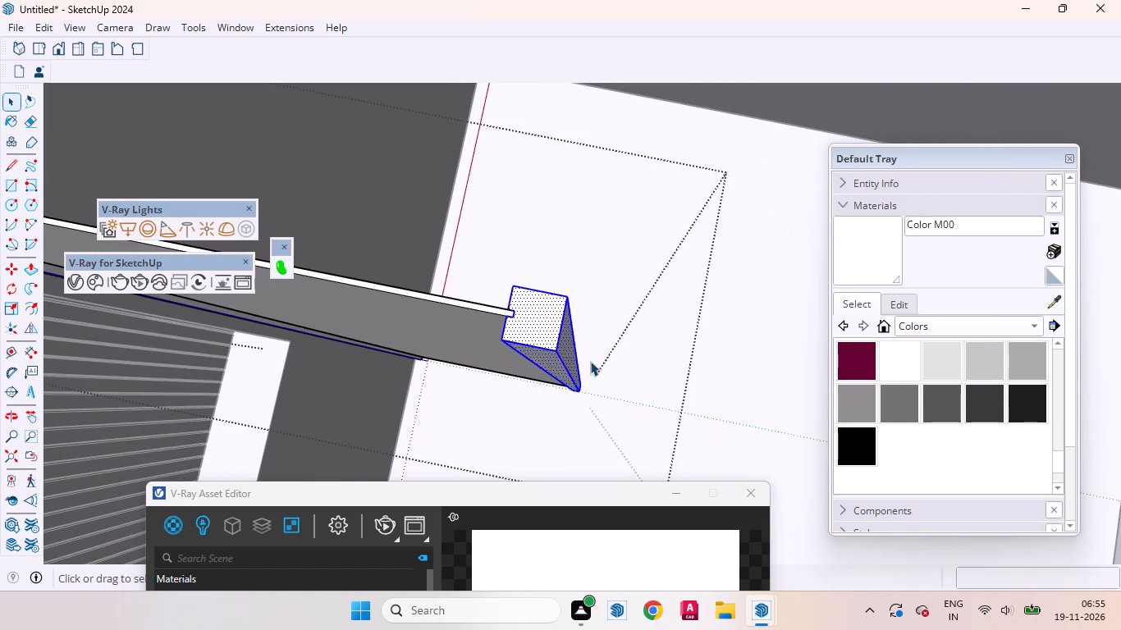
middle_drag(577, 363, 379, 364)
scroll(511, 355, down, 4)
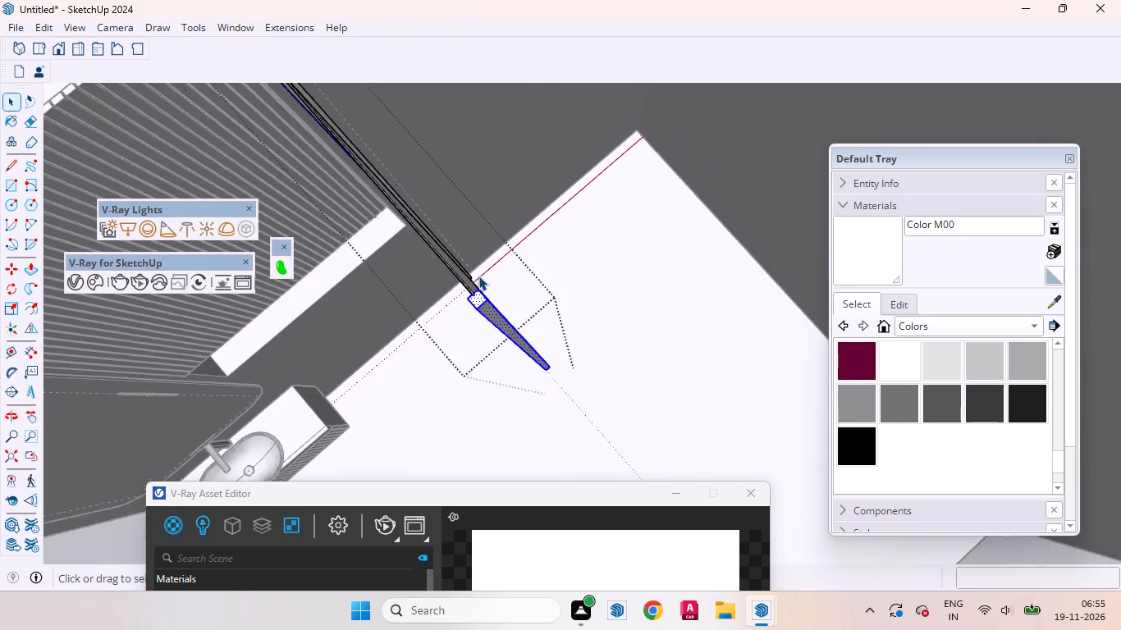
scroll(477, 276, up, 1)
scroll(478, 276, down, 11)
middle_drag(531, 296, 431, 139)
scroll(547, 194, up, 2)
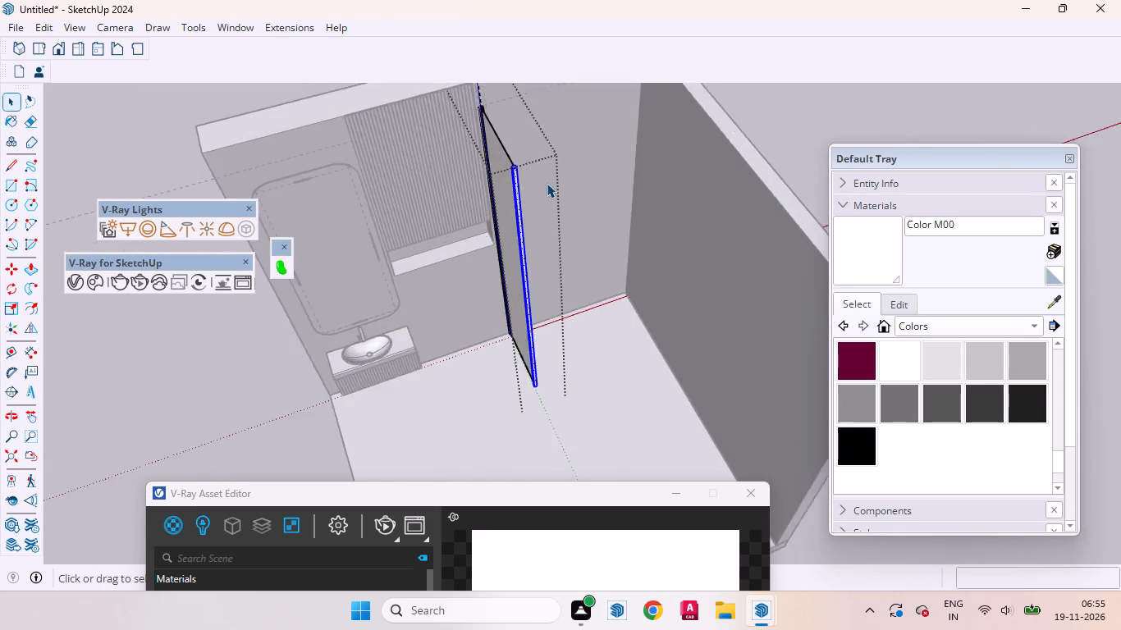
scroll(547, 183, up, 18)
middle_drag(508, 206, 472, 190)
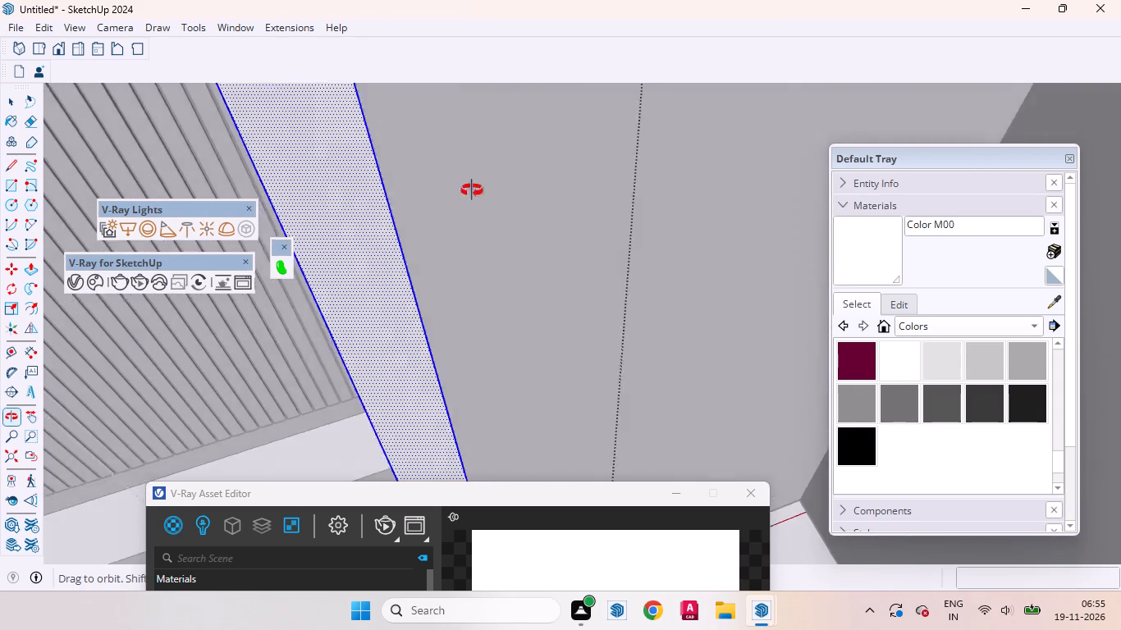
middle_drag(472, 190, 443, 171)
scroll(657, 216, down, 11)
middle_drag(664, 240, 491, 199)
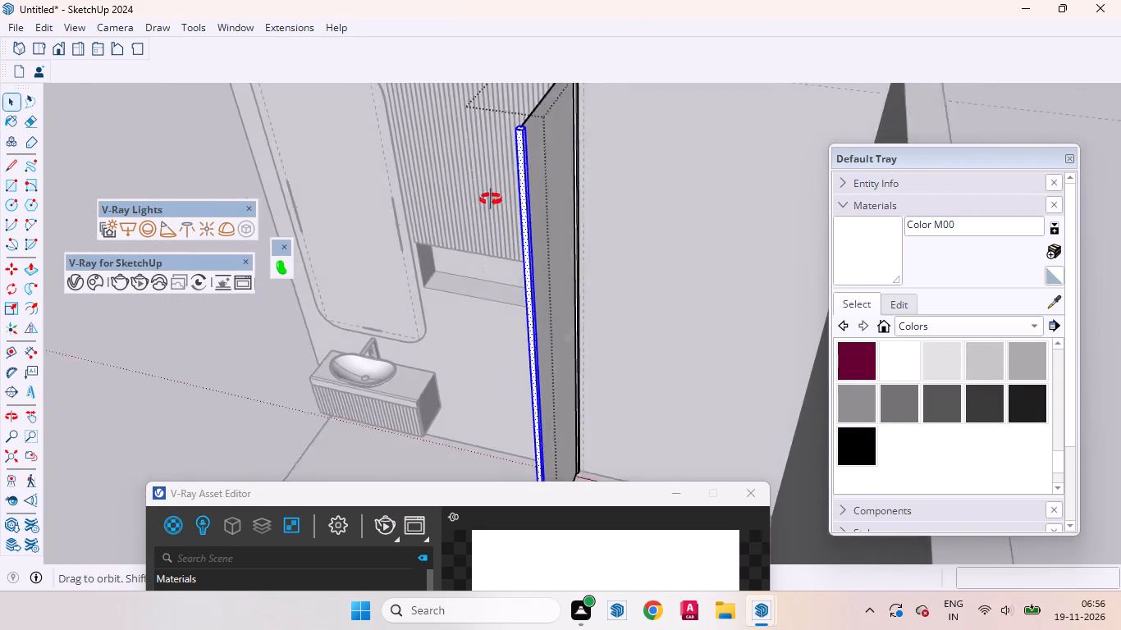
middle_drag(491, 199, 593, 247)
Place a vertical guide on the outer strip's outward-facing side, 1/2" from its long edge.
scroll(570, 180, up, 4)
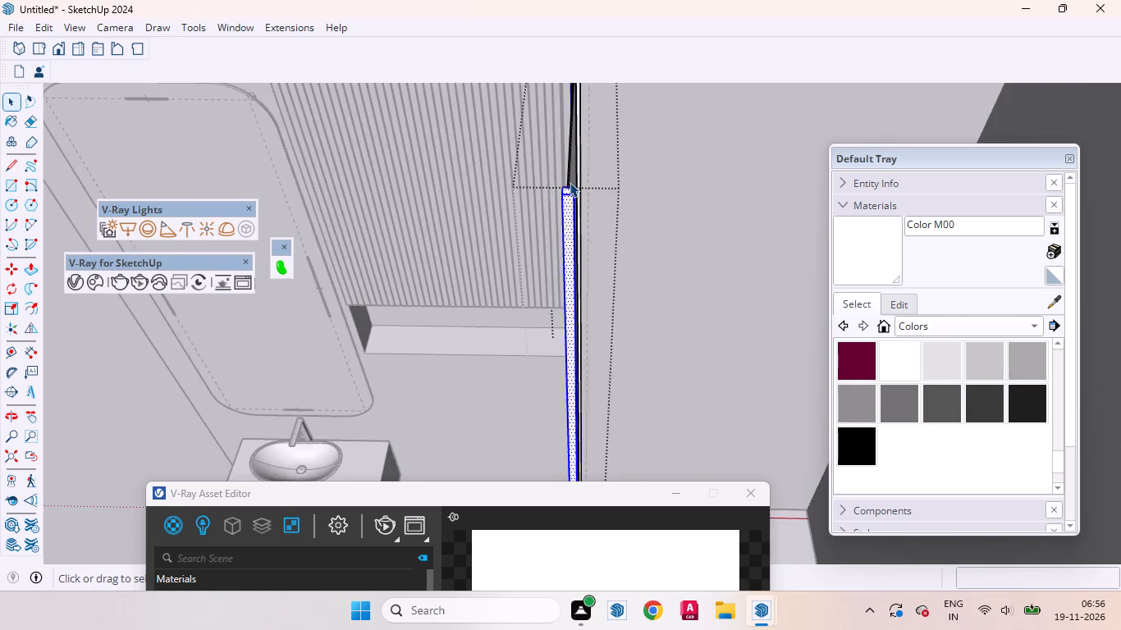
scroll(570, 182, up, 14)
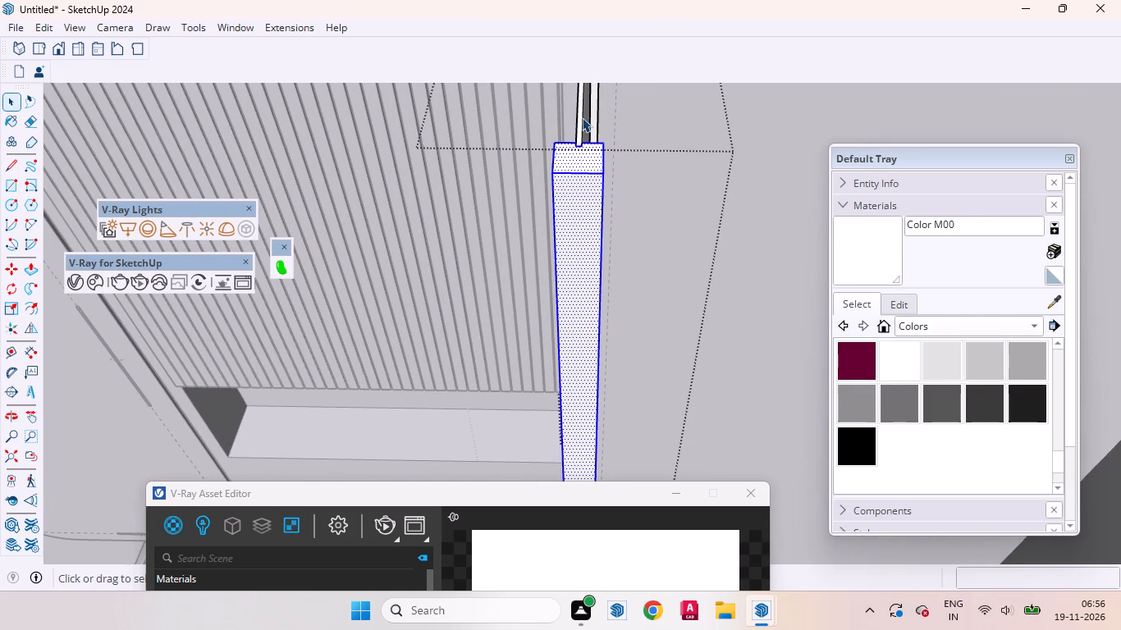
click(582, 117)
click(574, 194)
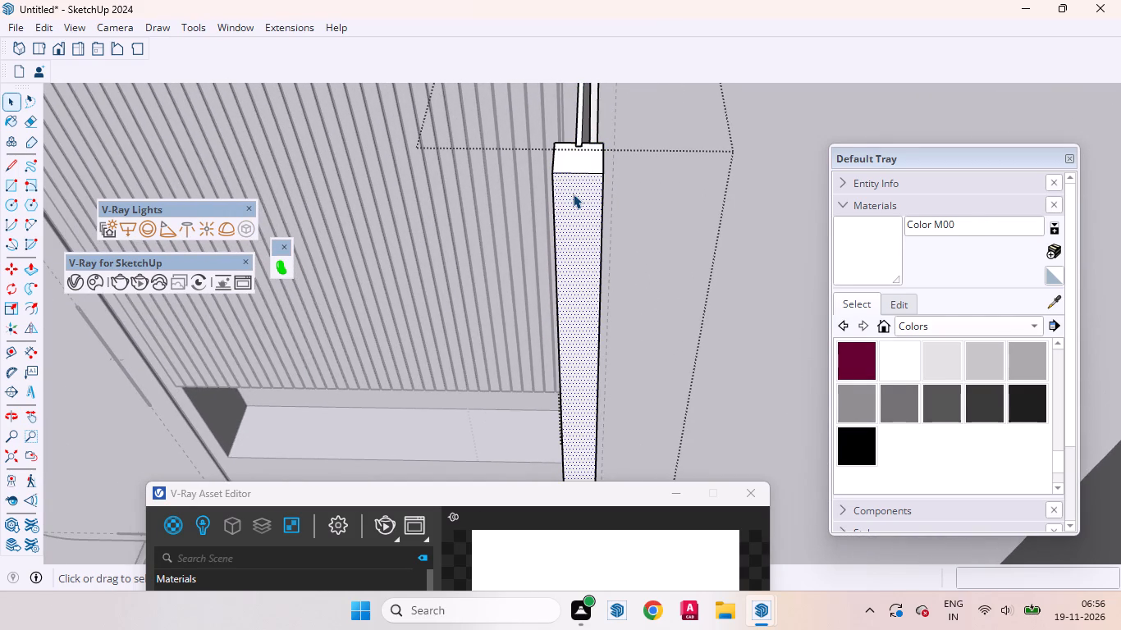
text(rt)
click(553, 199)
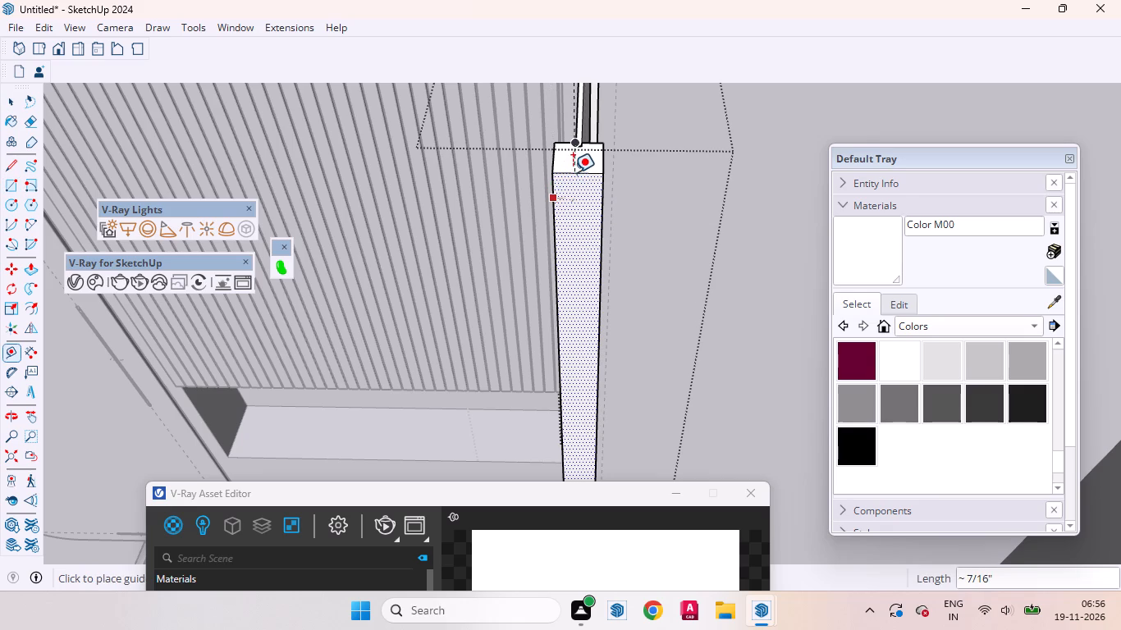
scroll(575, 173, up, 8)
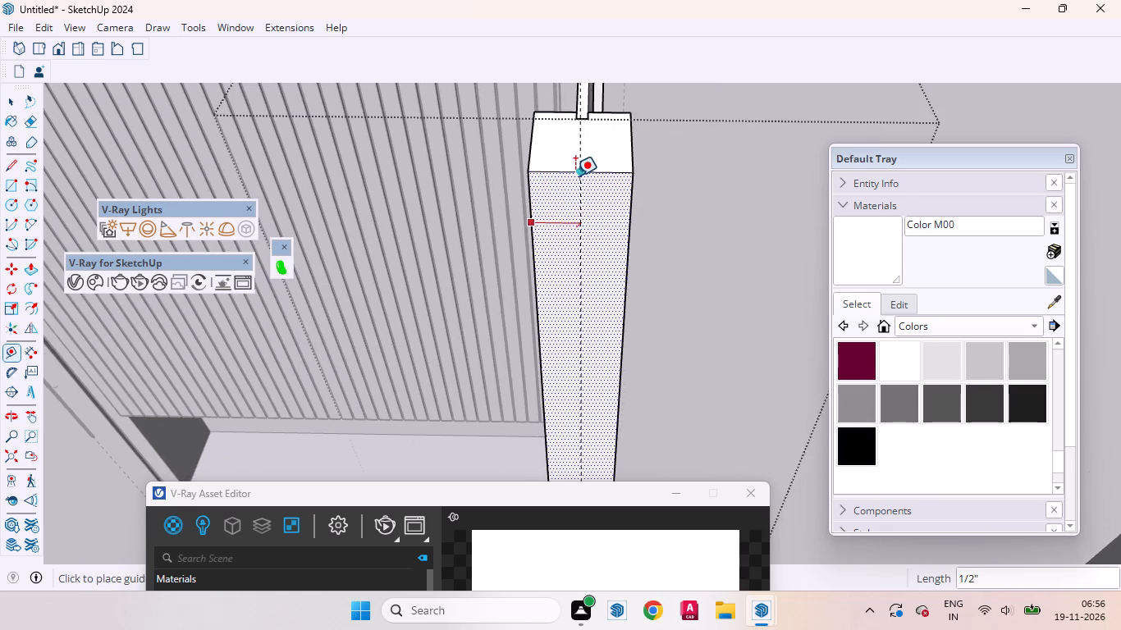
scroll(575, 176, up, 2)
click(575, 175)
Place a guide 1.5 mm to one side of the strip's centre guide and another 3 mm back across it.
click(579, 224)
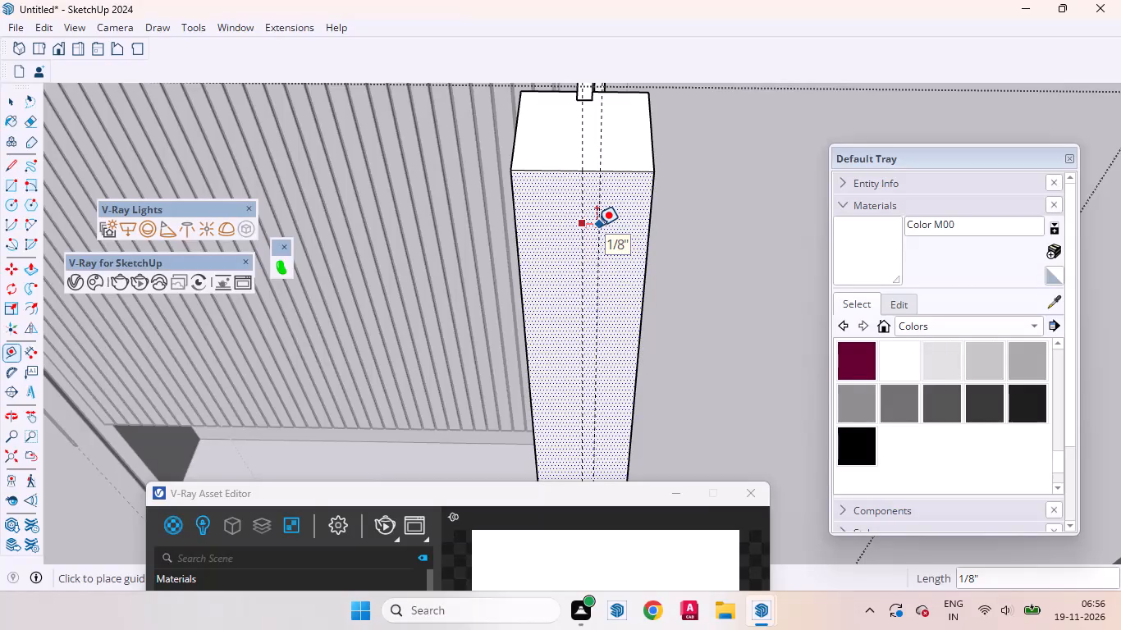
text(1.5mm)
key(Return)
click(589, 221)
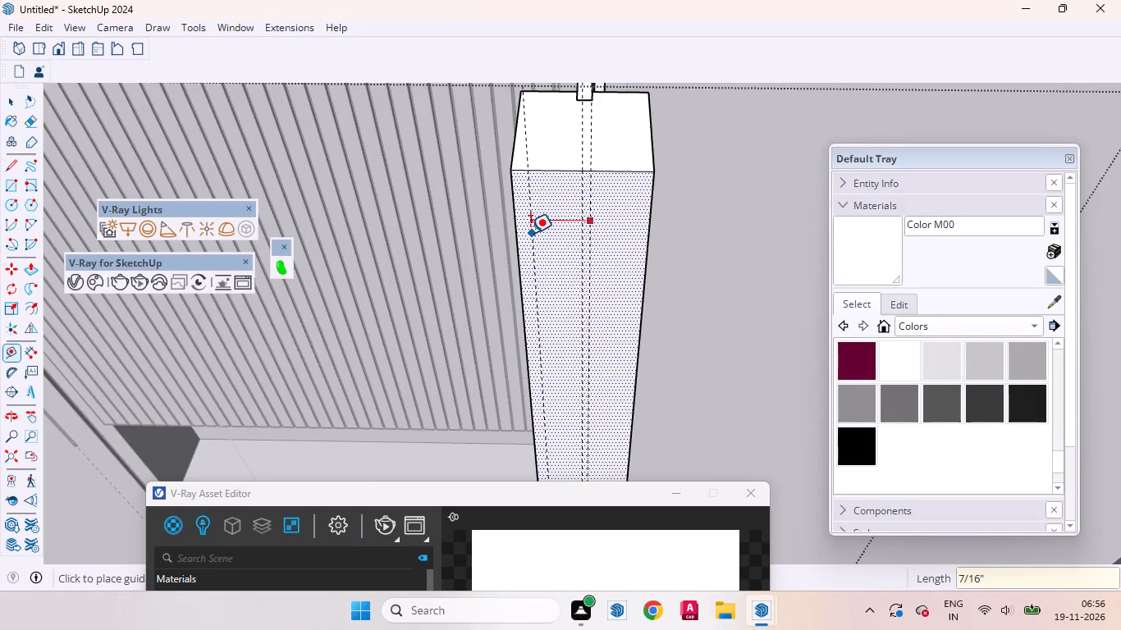
text(3mm)
key(Return)
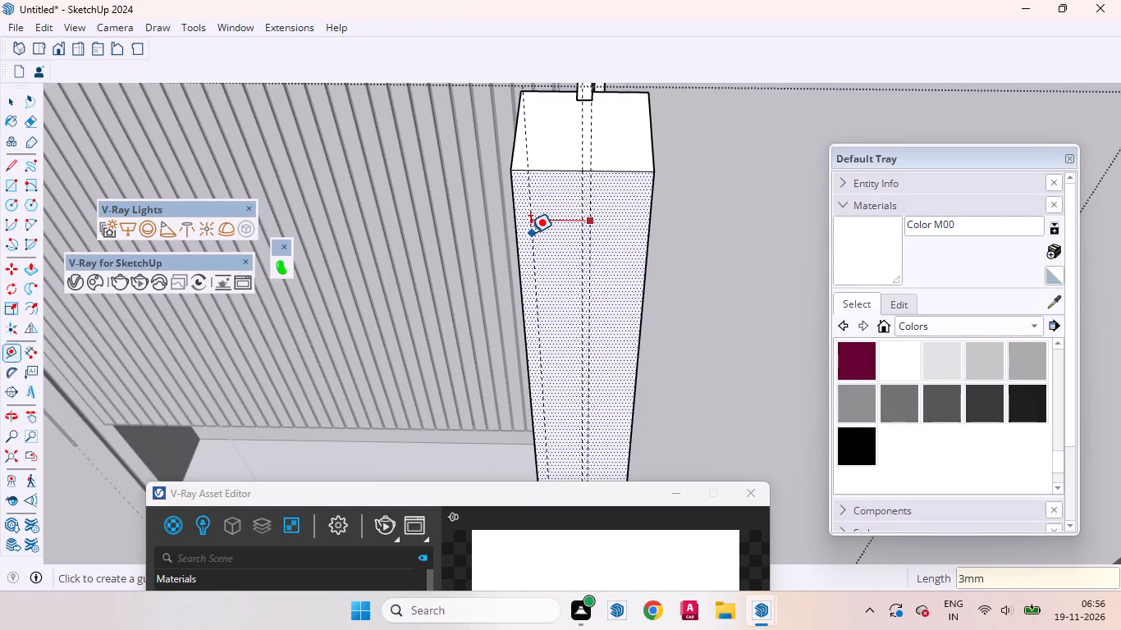
key(space)
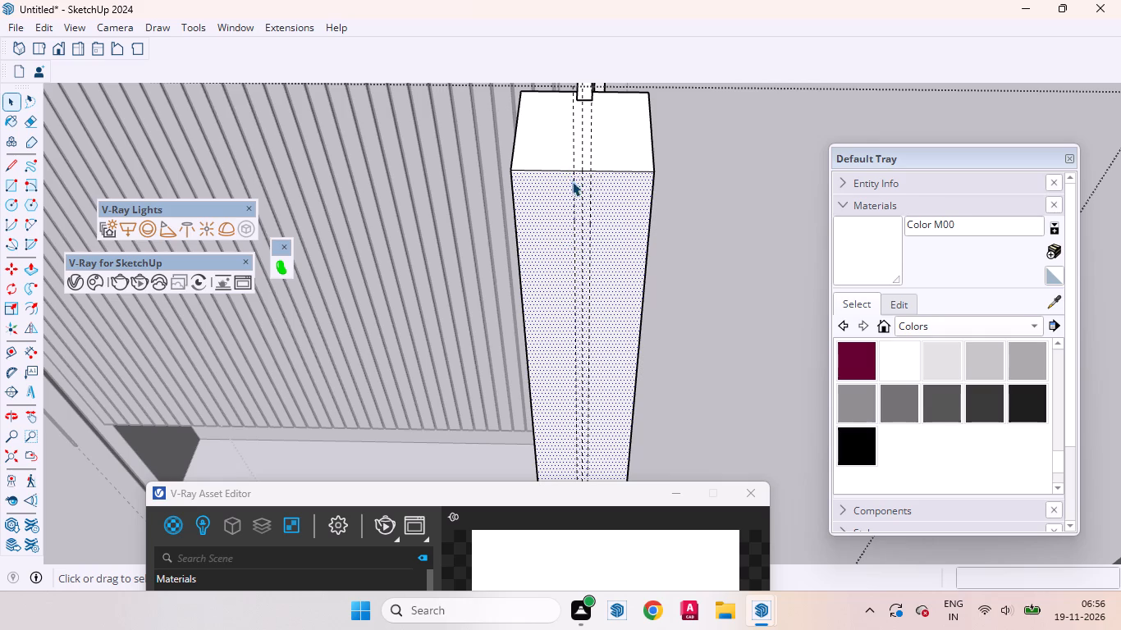
Draw a rectangle about 1/8" by 8' 8" between the two outer guides, over the full height of the strip's outward face.
key(r)
scroll(608, 202, up, 4)
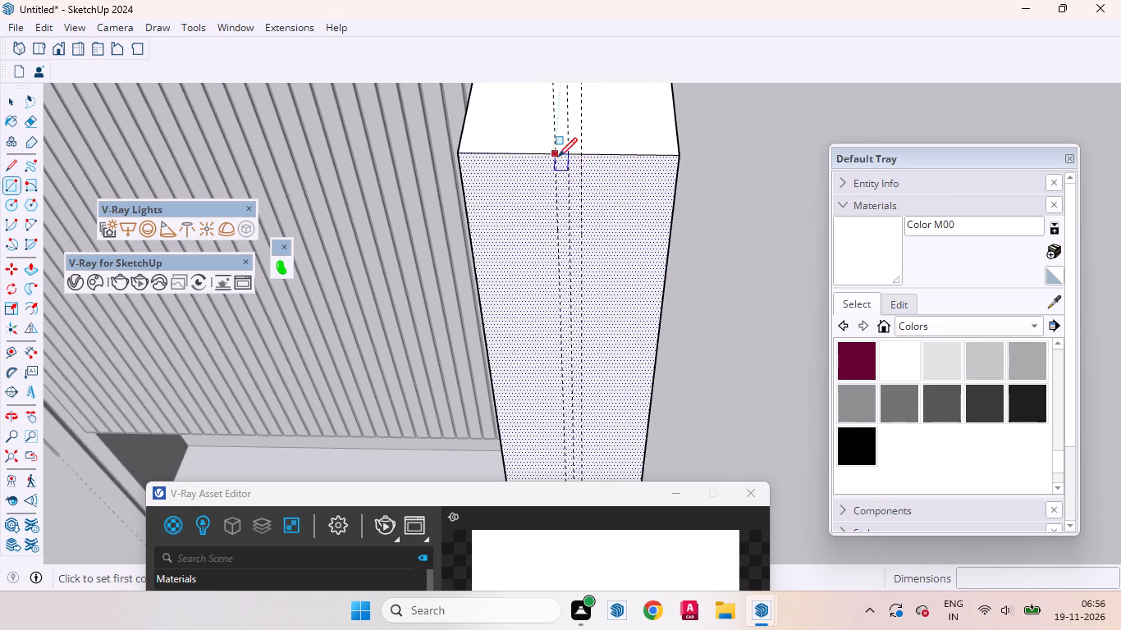
click(556, 154)
scroll(570, 225, down, 6)
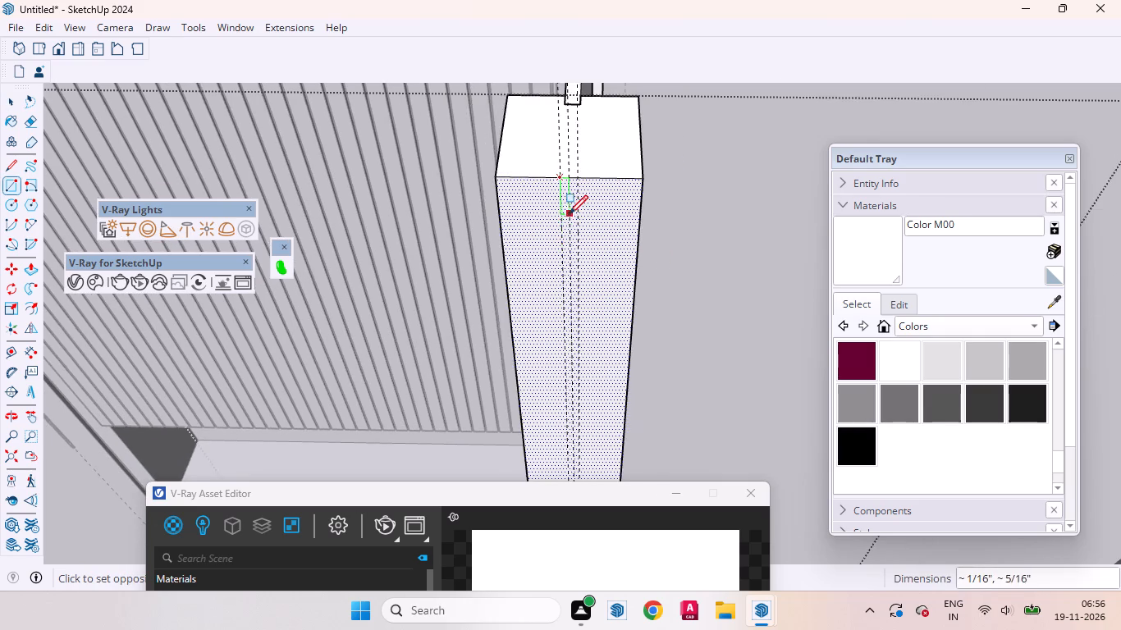
scroll(569, 214, down, 20)
scroll(569, 214, down, 4)
scroll(569, 204, up, 1)
scroll(569, 204, down, 4)
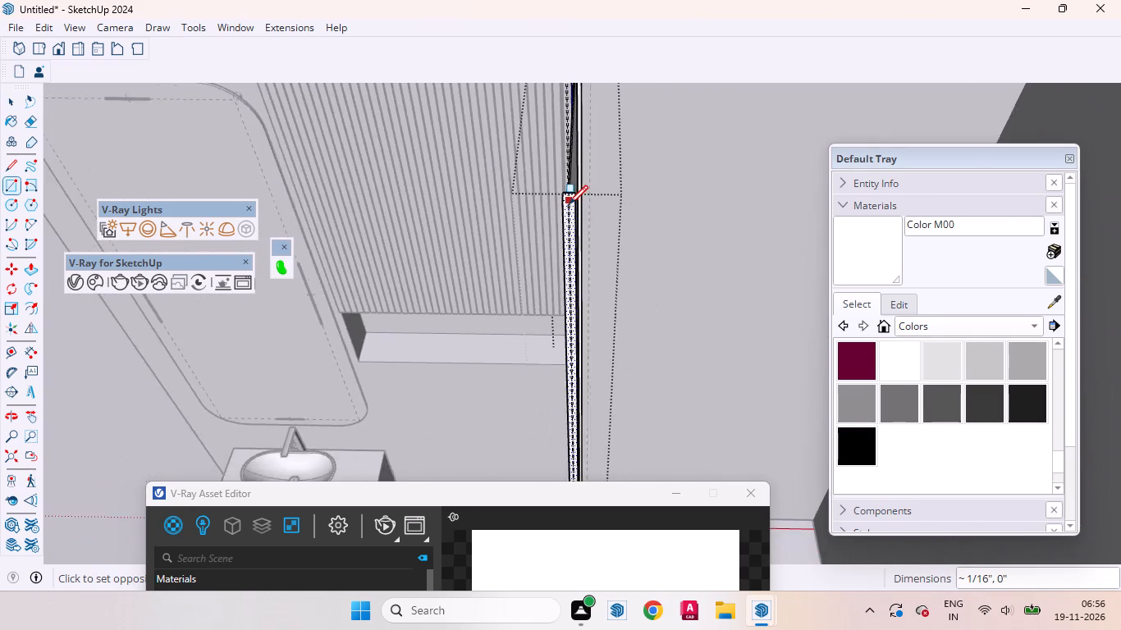
scroll(569, 204, down, 9)
scroll(569, 208, up, 1)
scroll(569, 208, down, 8)
scroll(567, 331, up, 2)
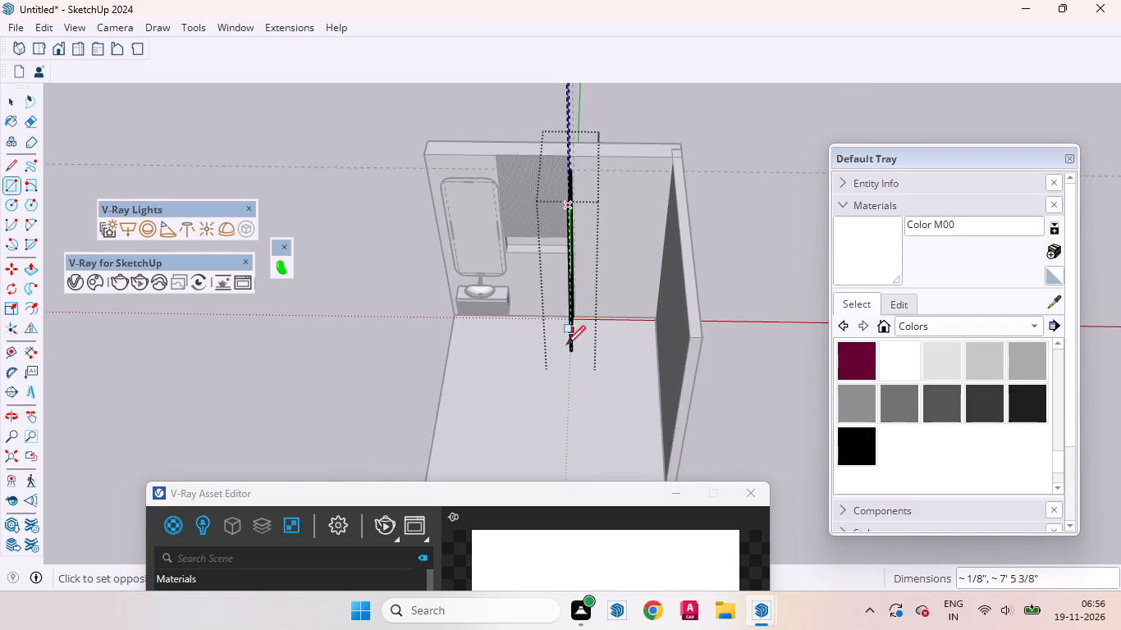
scroll(566, 345, up, 20)
scroll(566, 345, up, 2)
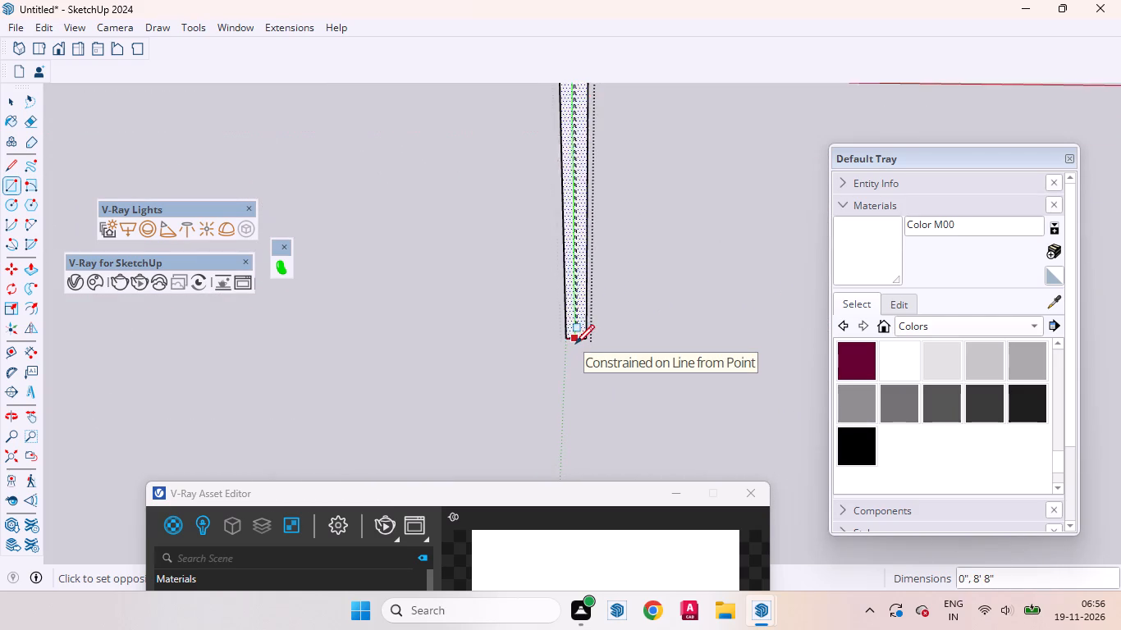
scroll(575, 344, up, 20)
scroll(575, 344, up, 1)
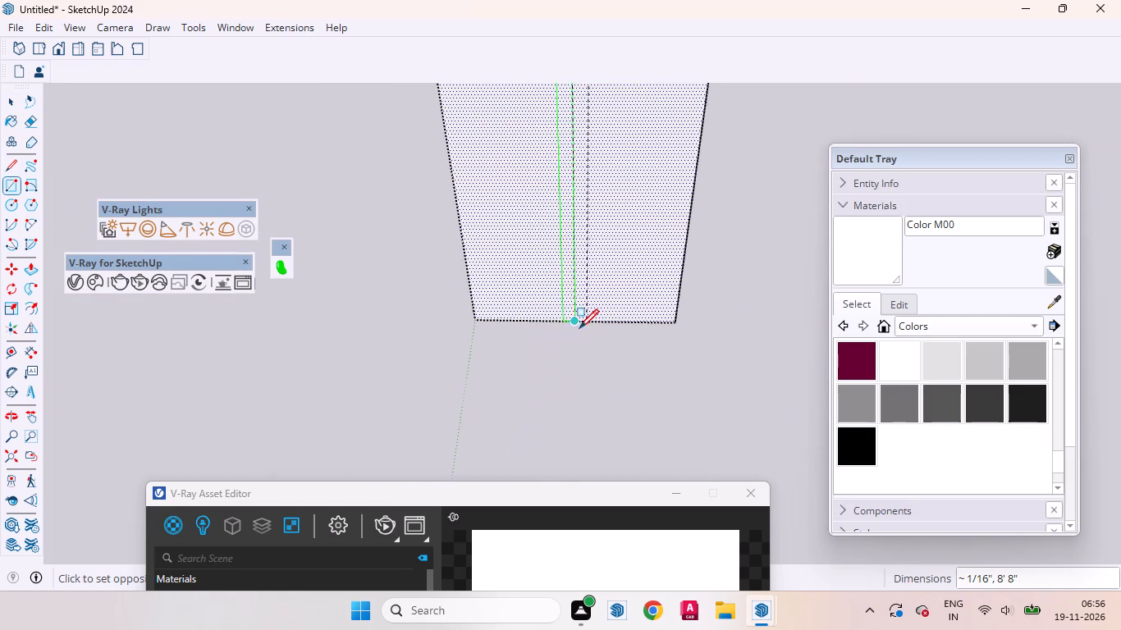
click(587, 322)
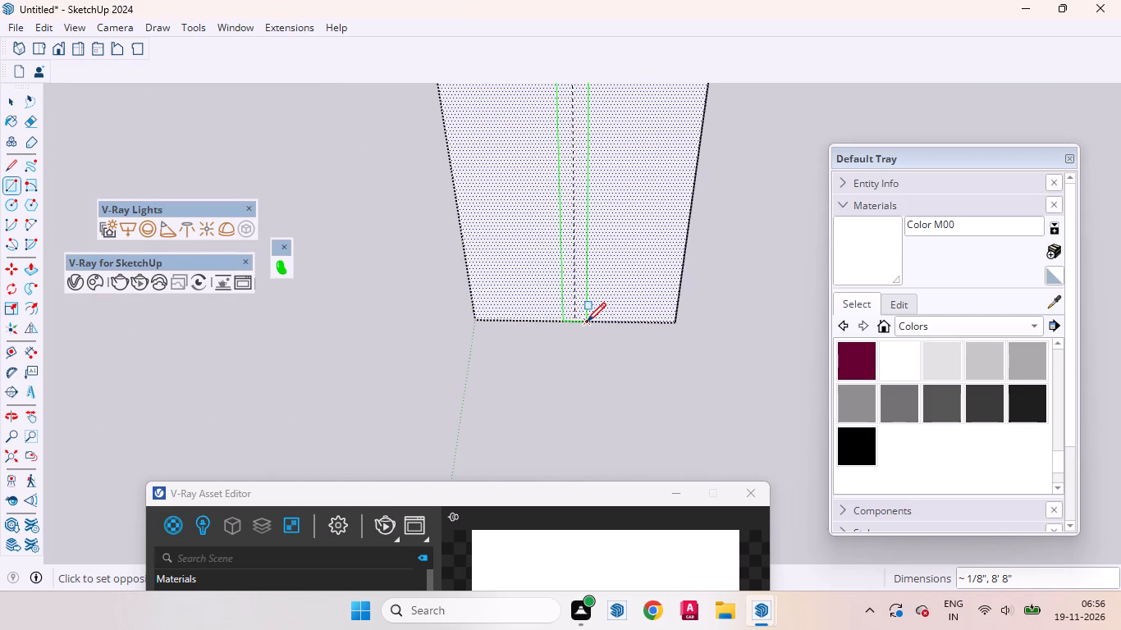
key(space)
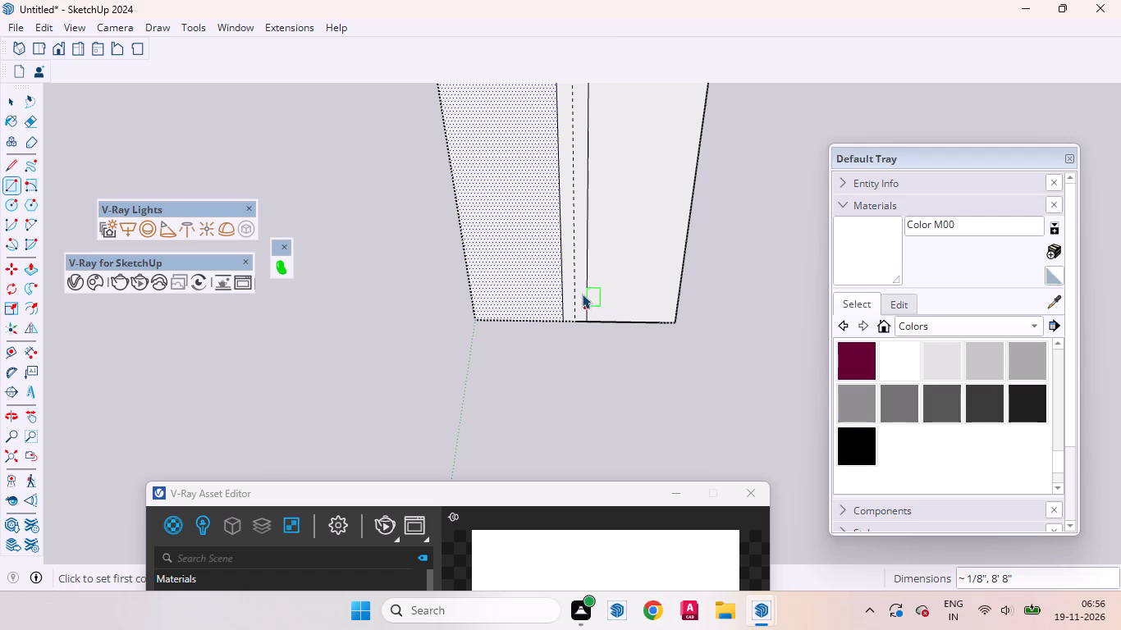
Push the narrow rectangle 6 mm into the outer strip to cut a full-height groove.
click(581, 291)
key(p)
click(581, 291)
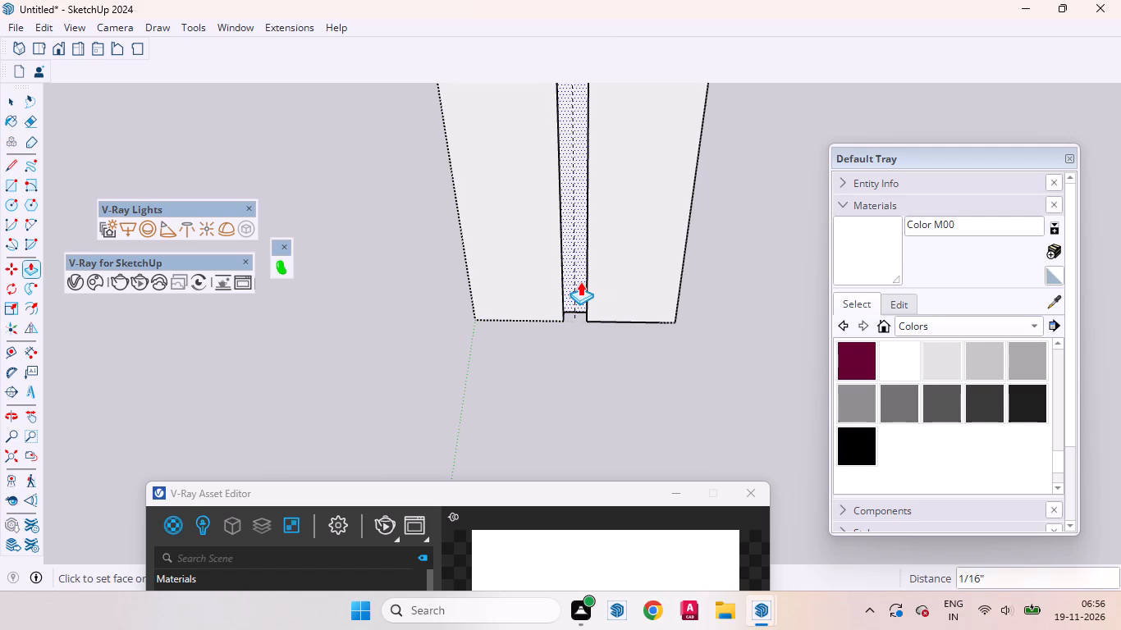
text(6mm)
key(Return)
key(space)
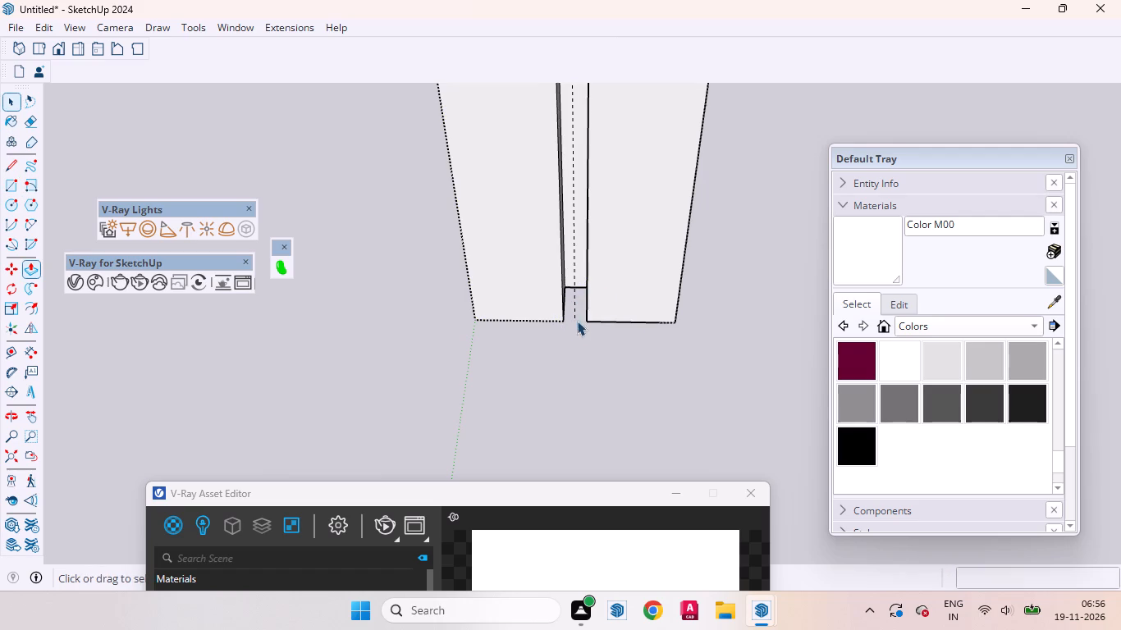
Examine the newly grooved outer strip and the partition against the whole bathroom.
scroll(618, 339, down, 20)
scroll(618, 339, down, 7)
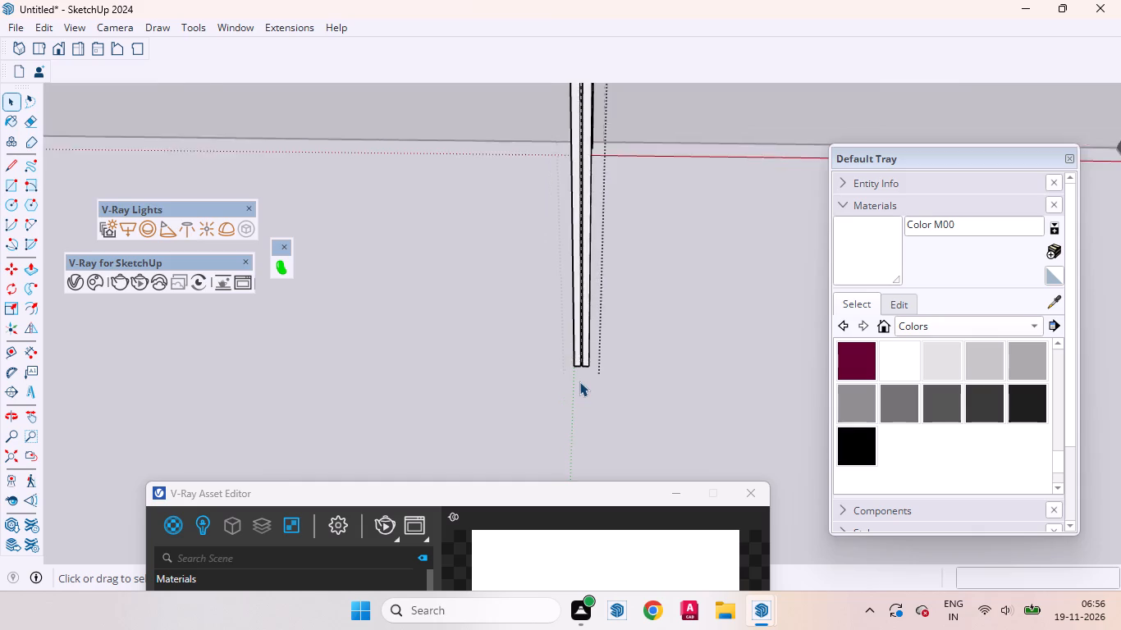
scroll(579, 381, down, 20)
scroll(579, 381, down, 1)
scroll(584, 384, up, 1)
scroll(584, 384, down, 2)
middle_drag(600, 380, 910, 289)
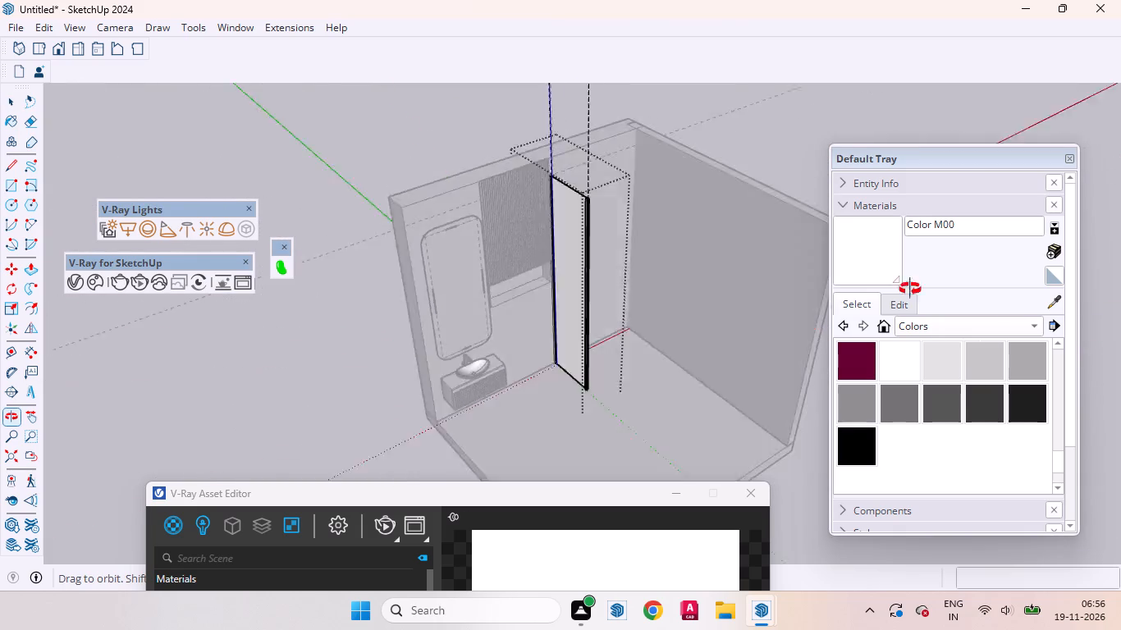
middle_drag(910, 289, 713, 298)
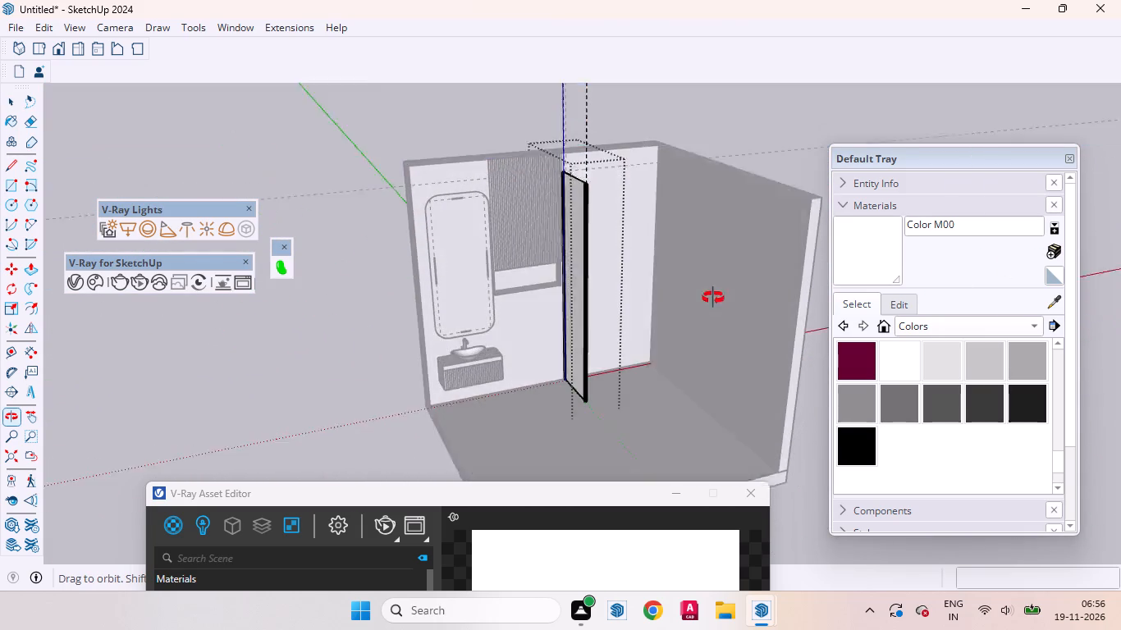
middle_drag(713, 298, 711, 304)
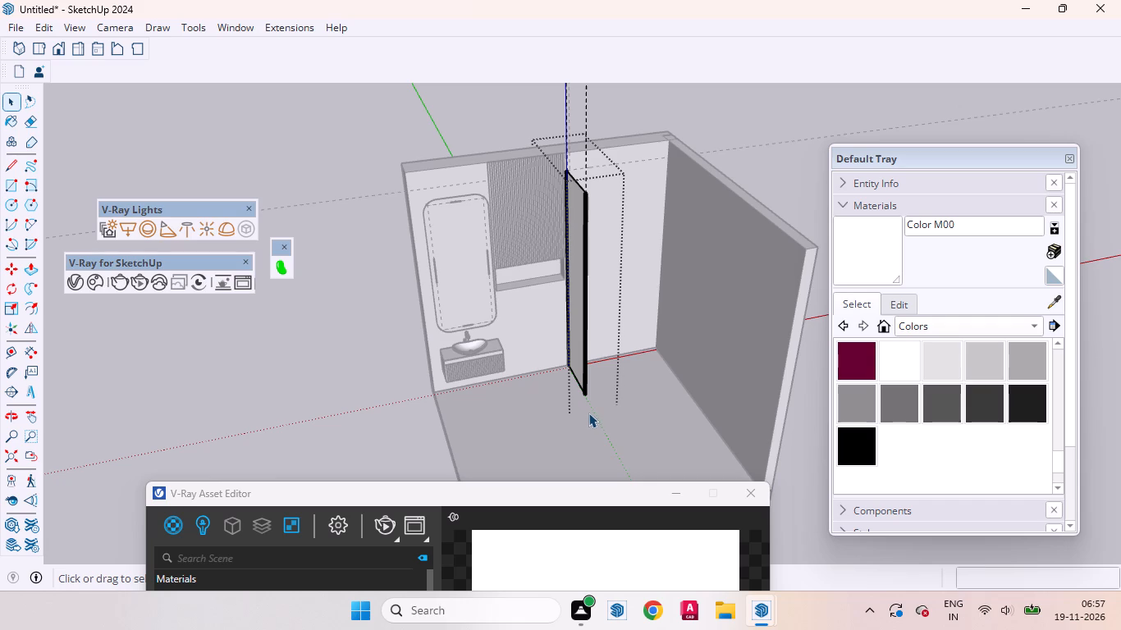
Group the recessed face of the new groove together with its bounding edges.
scroll(595, 369, up, 2)
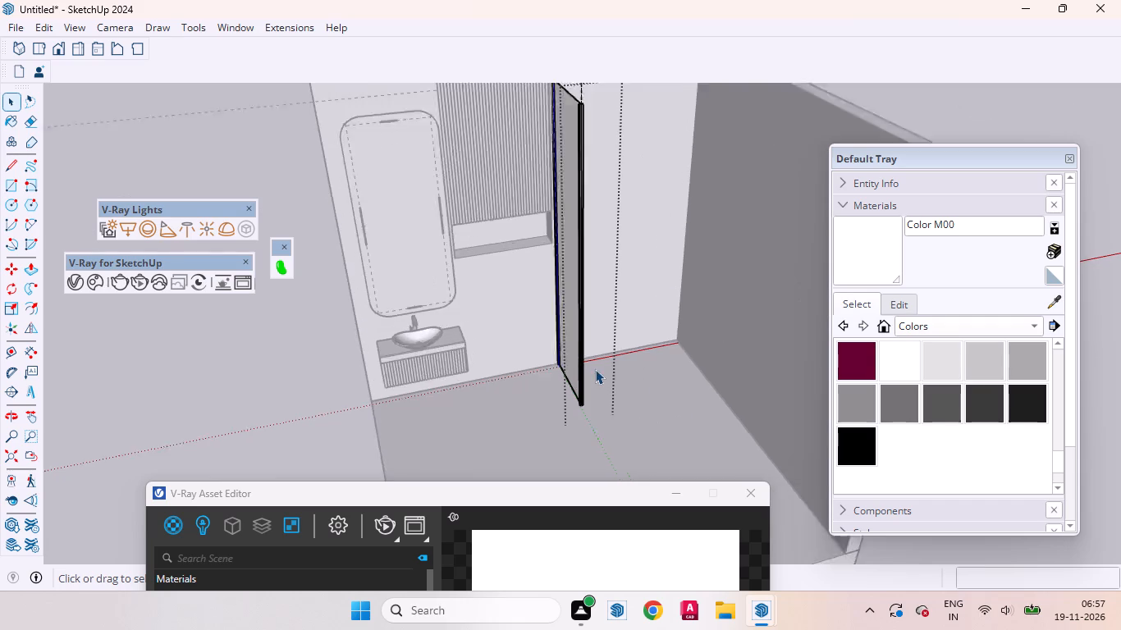
scroll(595, 369, up, 20)
scroll(595, 369, up, 8)
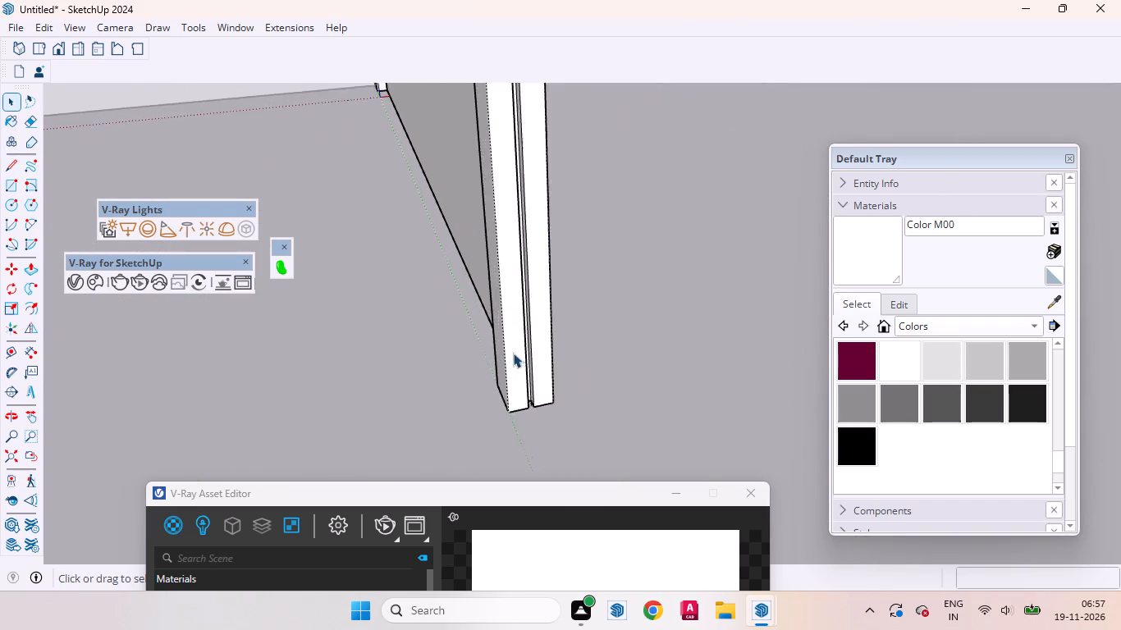
scroll(513, 353, up, 8)
middle_drag(541, 388, 481, 381)
scroll(503, 376, up, 7)
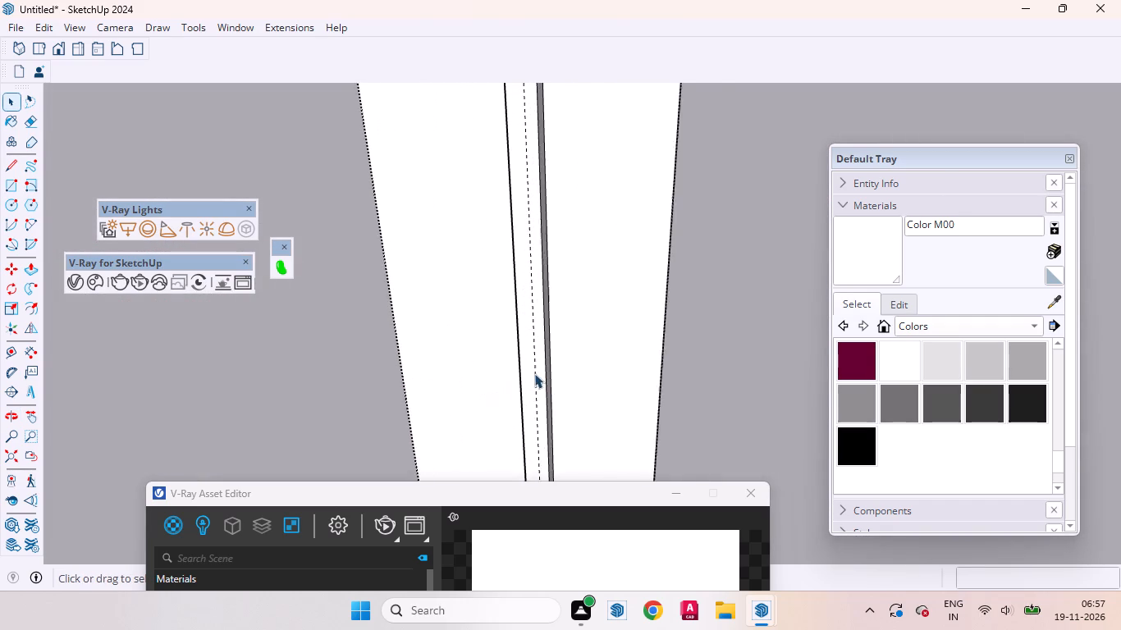
scroll(534, 373, up, 4)
click(527, 366)
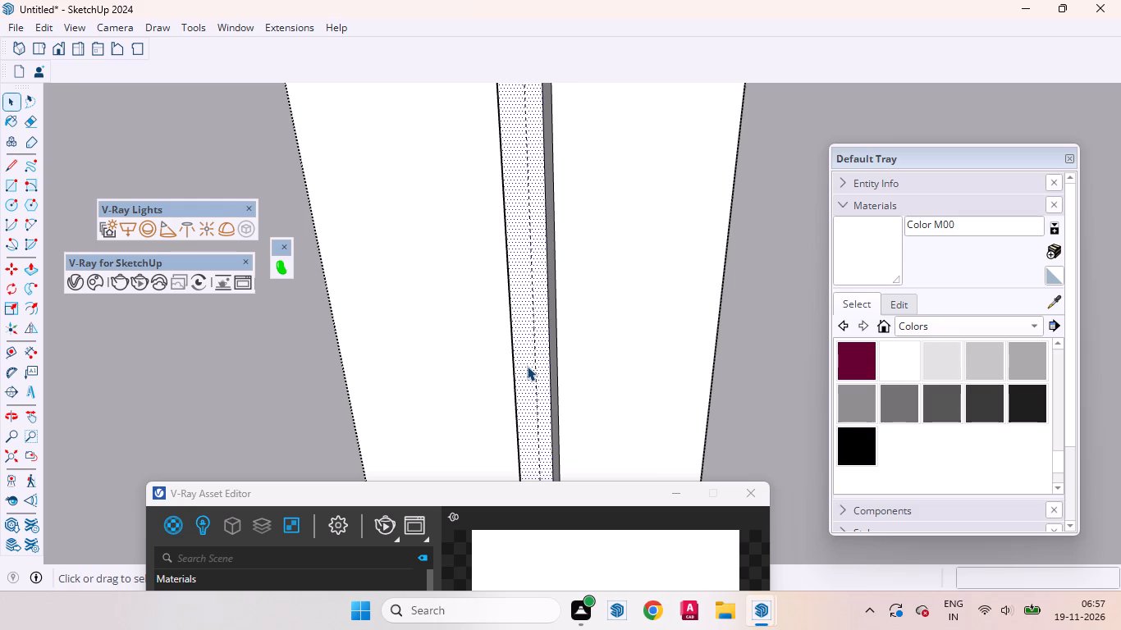
double_click(527, 366)
right_click(527, 366)
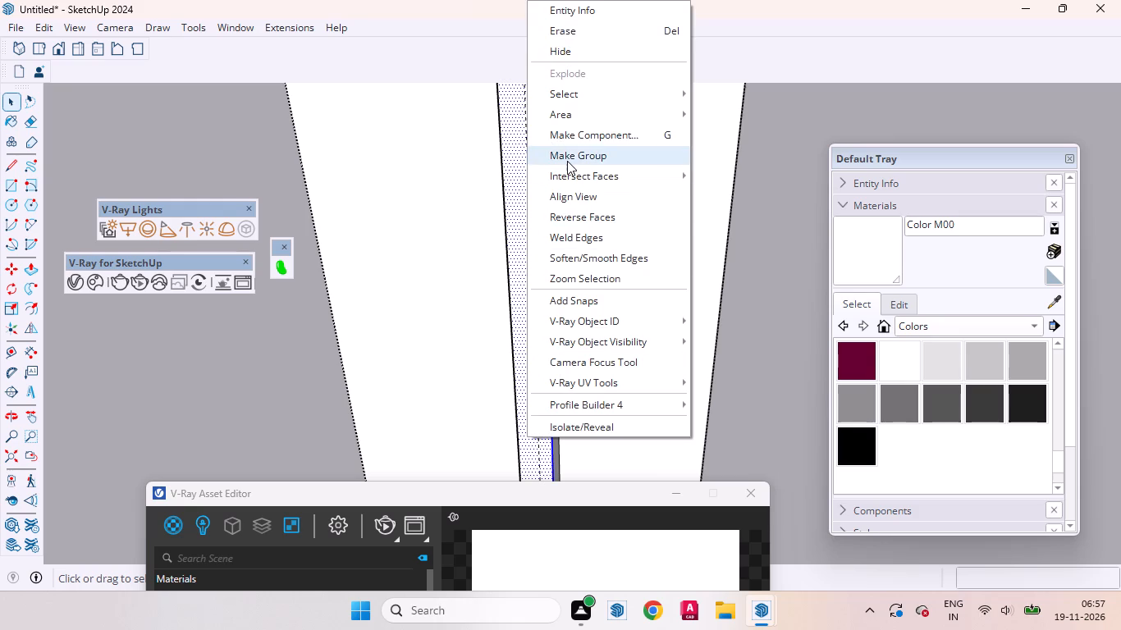
click(567, 160)
Open the new group and extrude its face 24" outward from the groove as a second panel.
scroll(529, 301, up, 4)
click(519, 308)
click(519, 308)
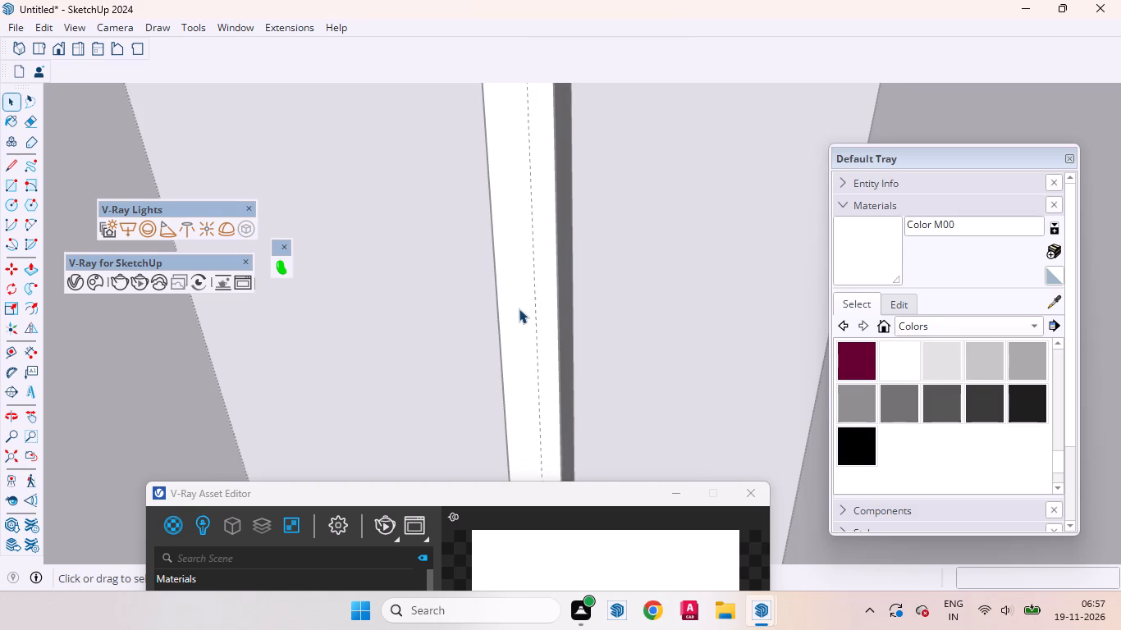
double_click(519, 308)
key(p)
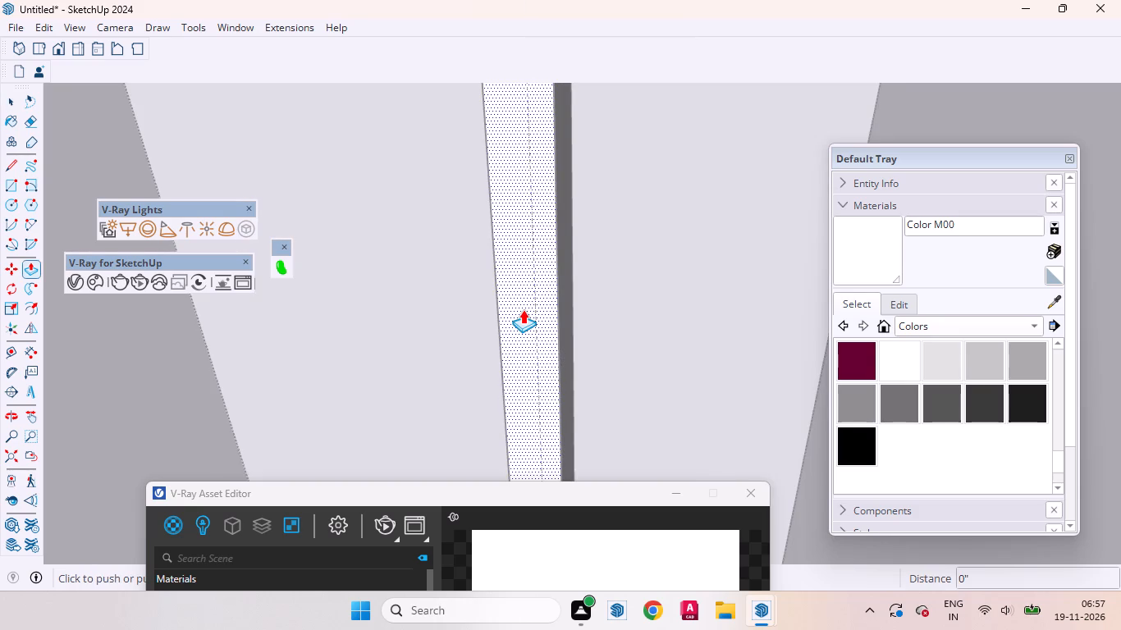
click(523, 309)
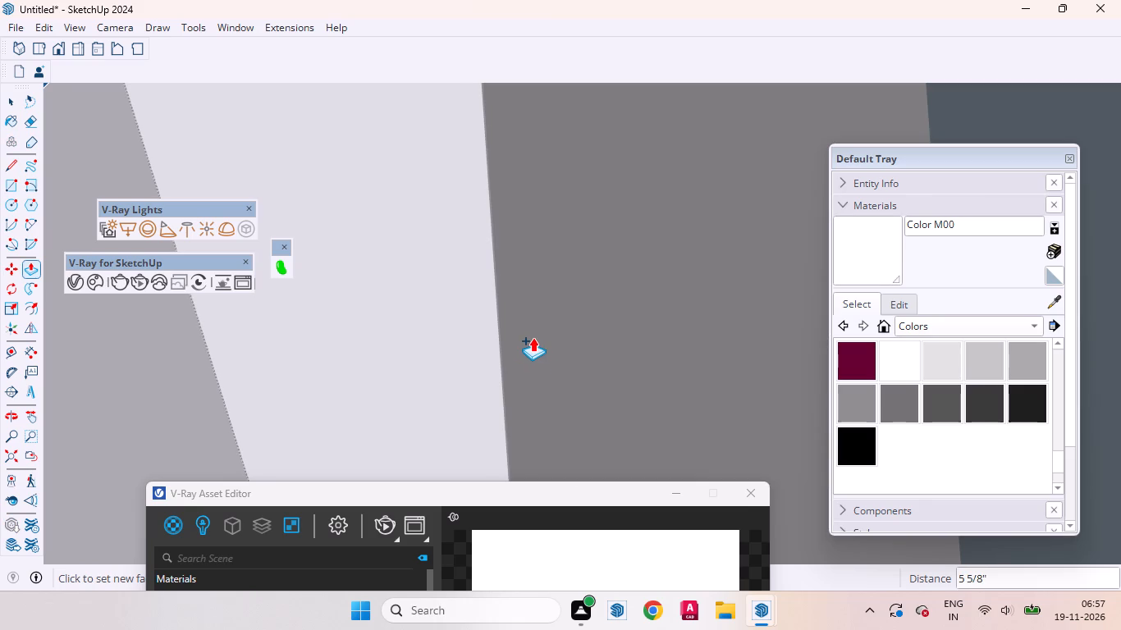
key(2)
key(4)
key(Return)
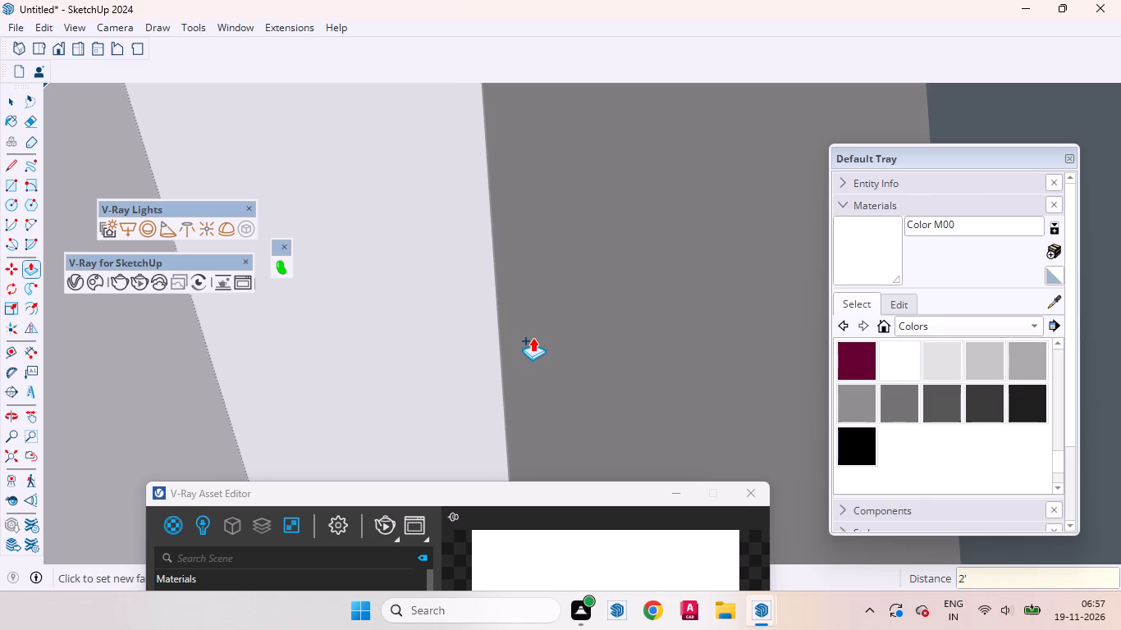
key(Return)
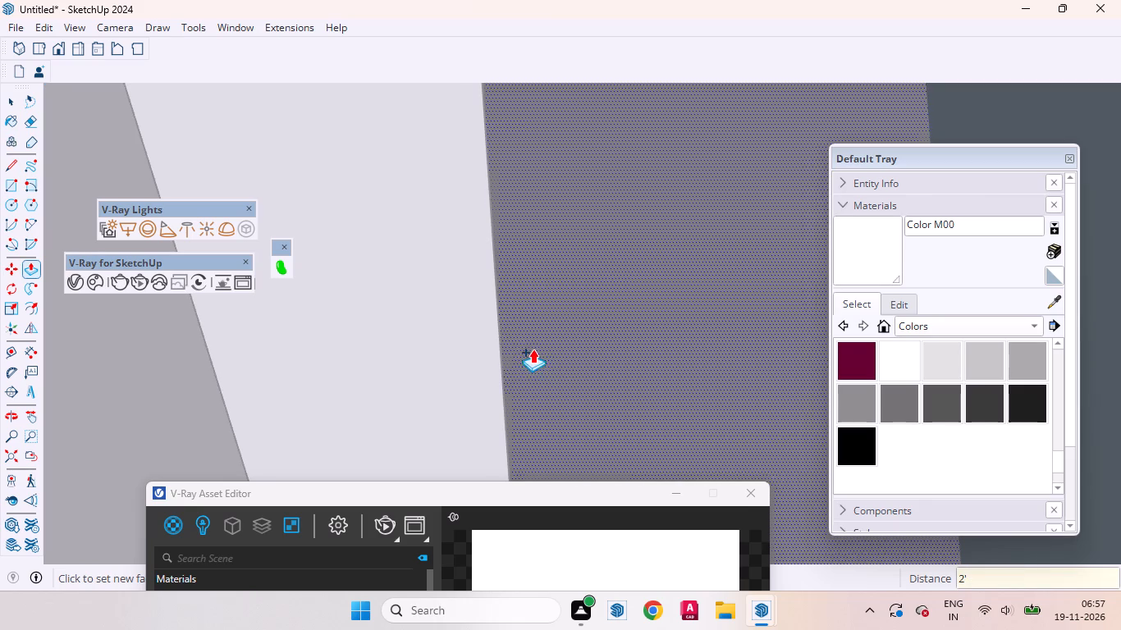
key(space)
Examine the second panel against the whole bathroom and leave group editing.
scroll(532, 317, down, 20)
scroll(532, 317, down, 1)
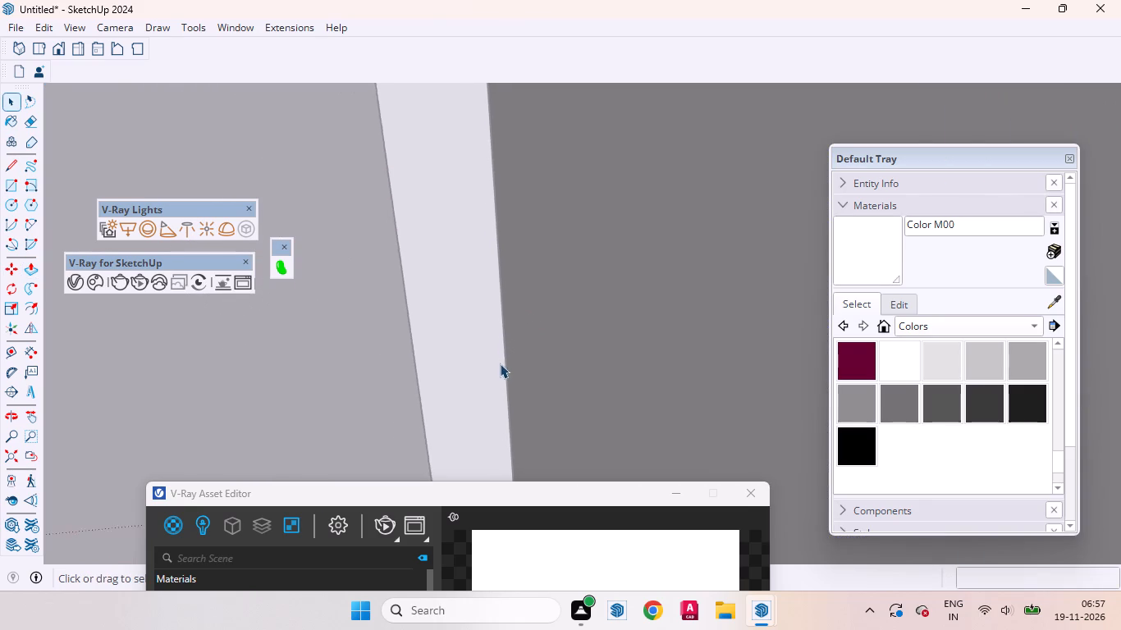
scroll(500, 363, down, 20)
scroll(500, 363, down, 9)
scroll(559, 377, up, 1)
scroll(559, 377, down, 5)
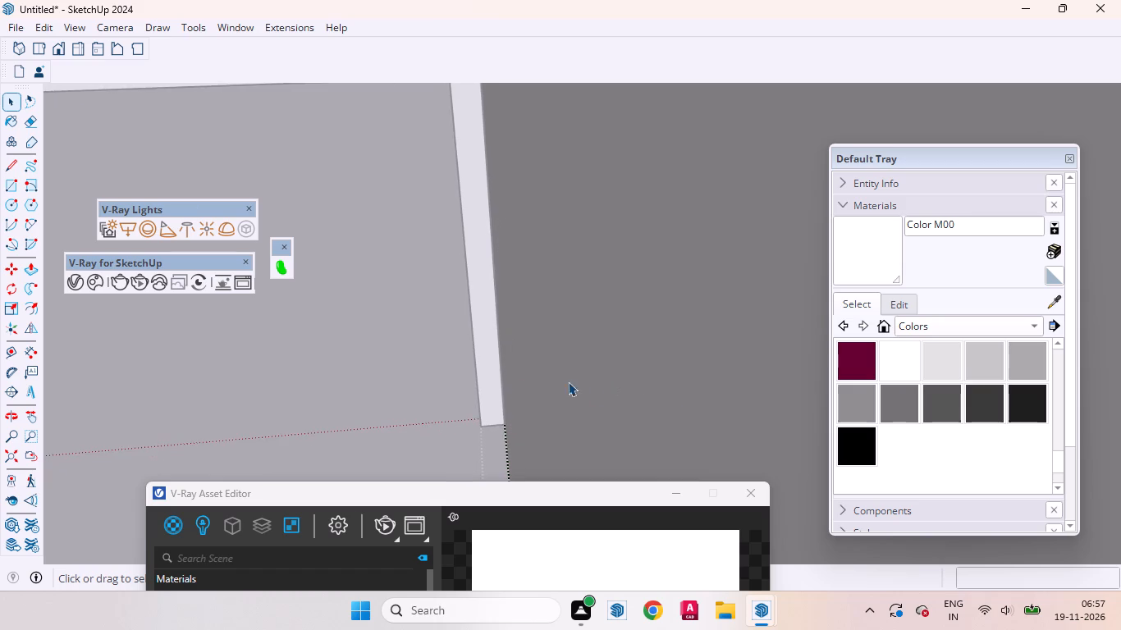
scroll(568, 381, down, 20)
scroll(568, 381, down, 12)
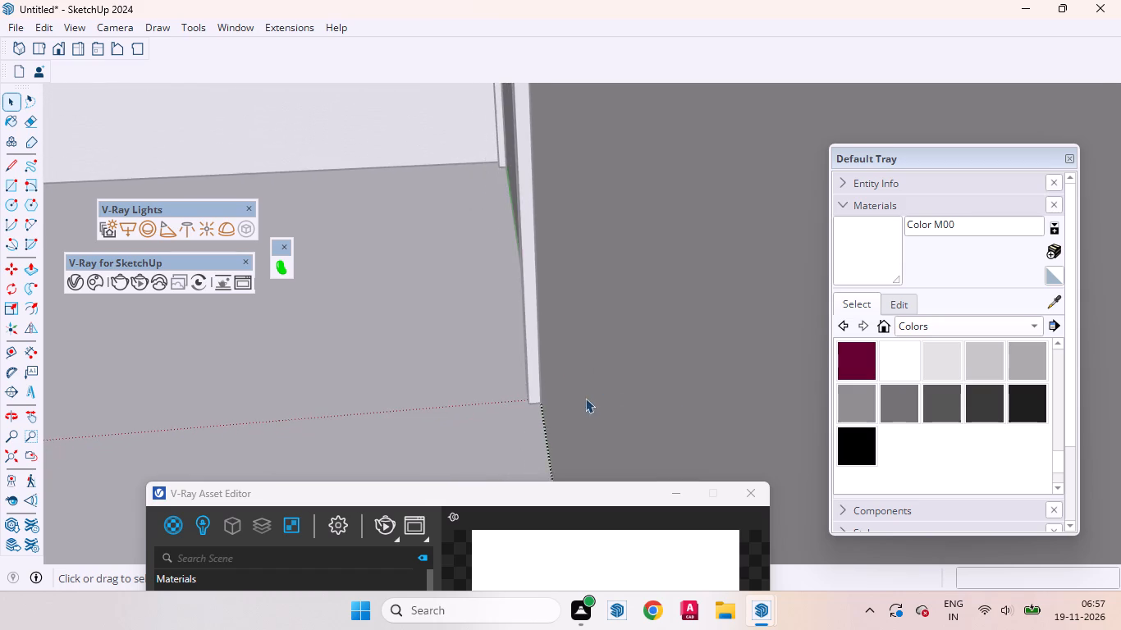
scroll(585, 398, down, 20)
scroll(585, 398, down, 1)
middle_drag(563, 418, 844, 358)
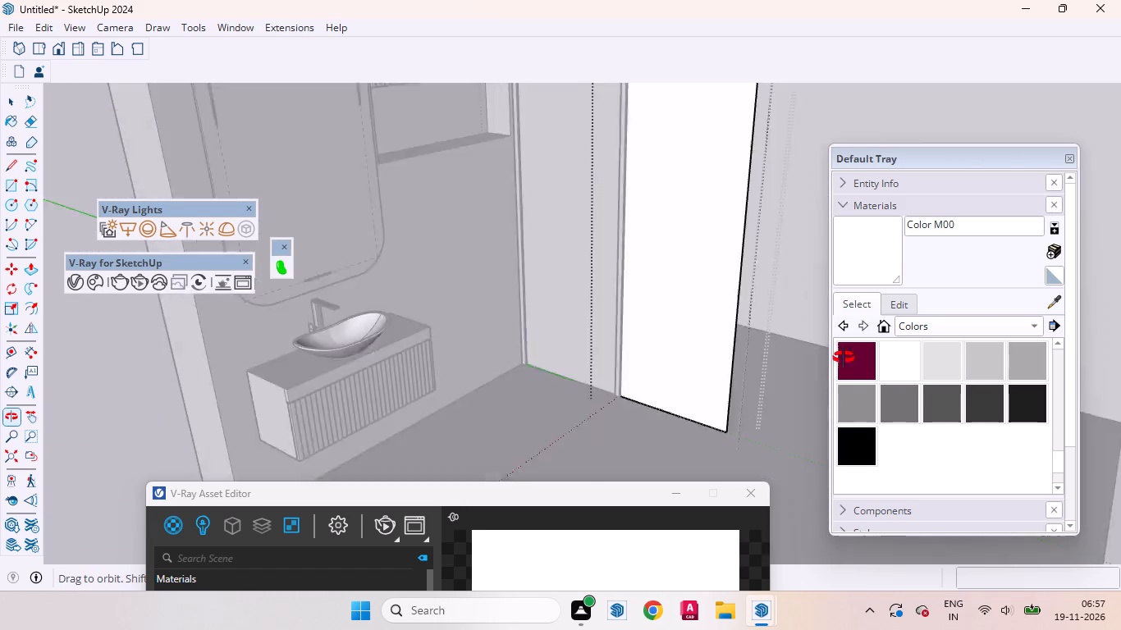
middle_drag(844, 358, 721, 461)
scroll(606, 424, down, 10)
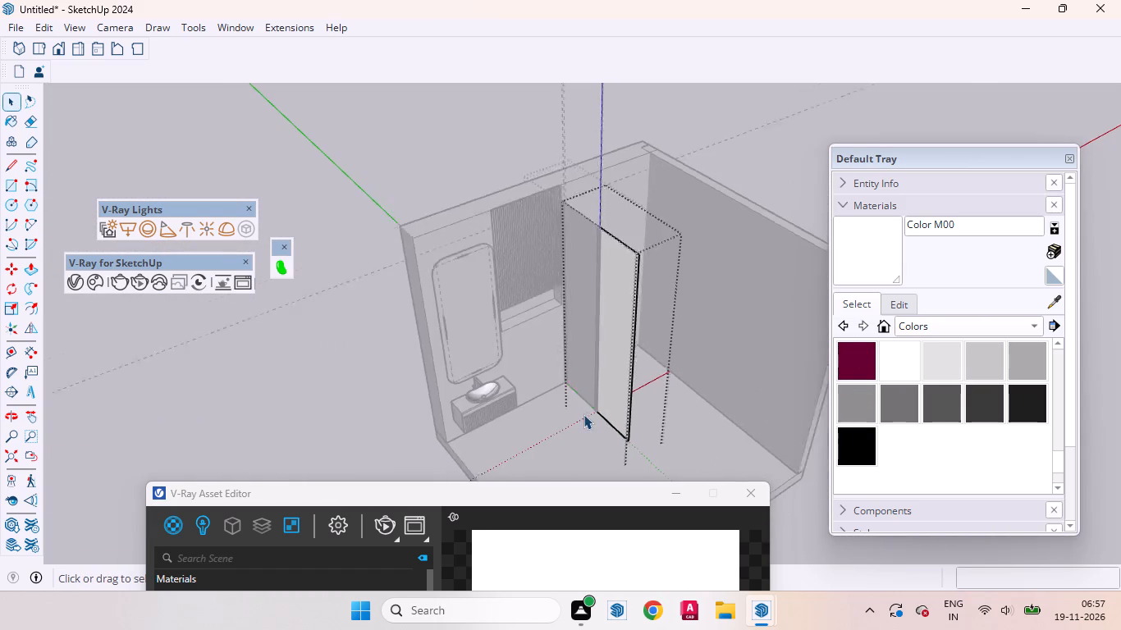
scroll(583, 414, down, 2)
click(788, 226)
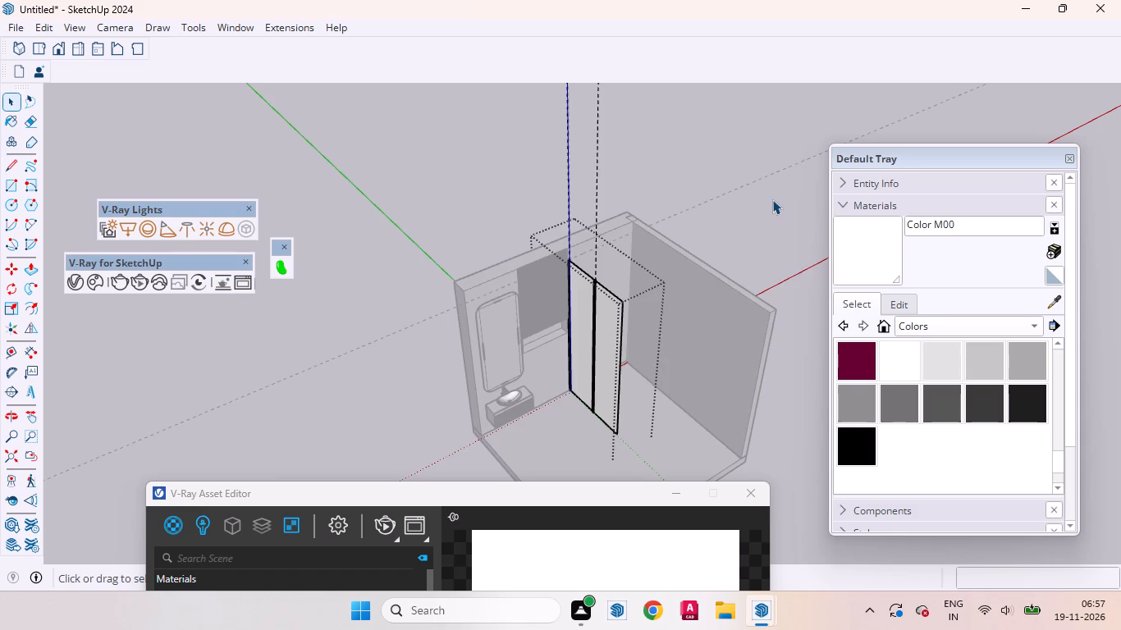
double_click(773, 194)
middle_drag(695, 363, 486, 157)
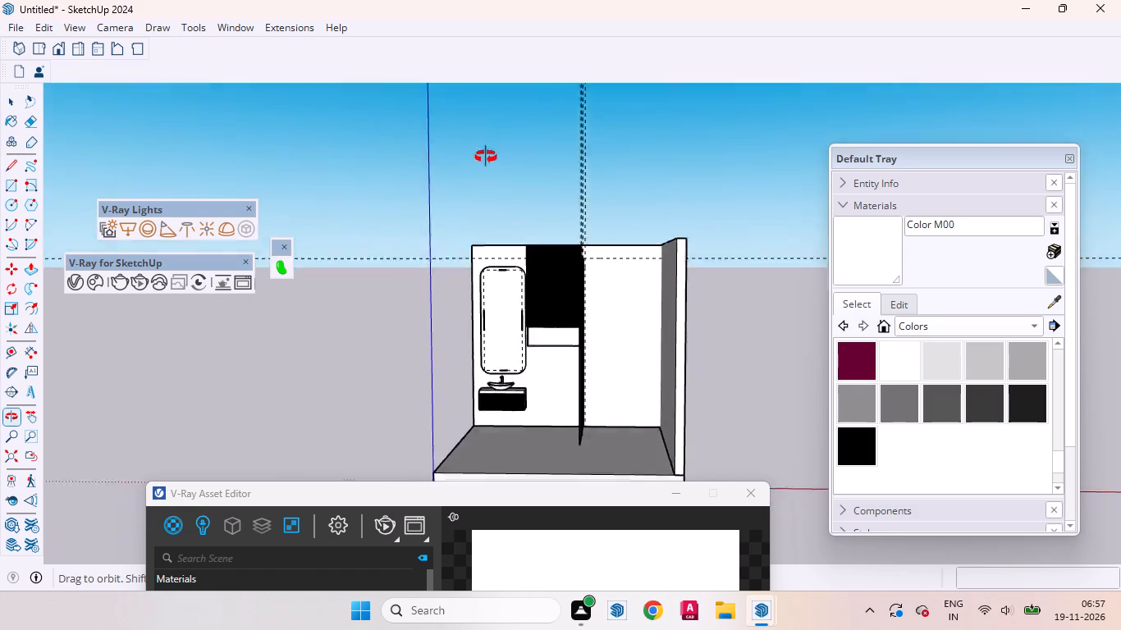
Open the partition group and paint both glass panels with Translucent Glass Gray from the Glass and Mirrors collection, then leave the group.
middle_drag(486, 157, 806, 460)
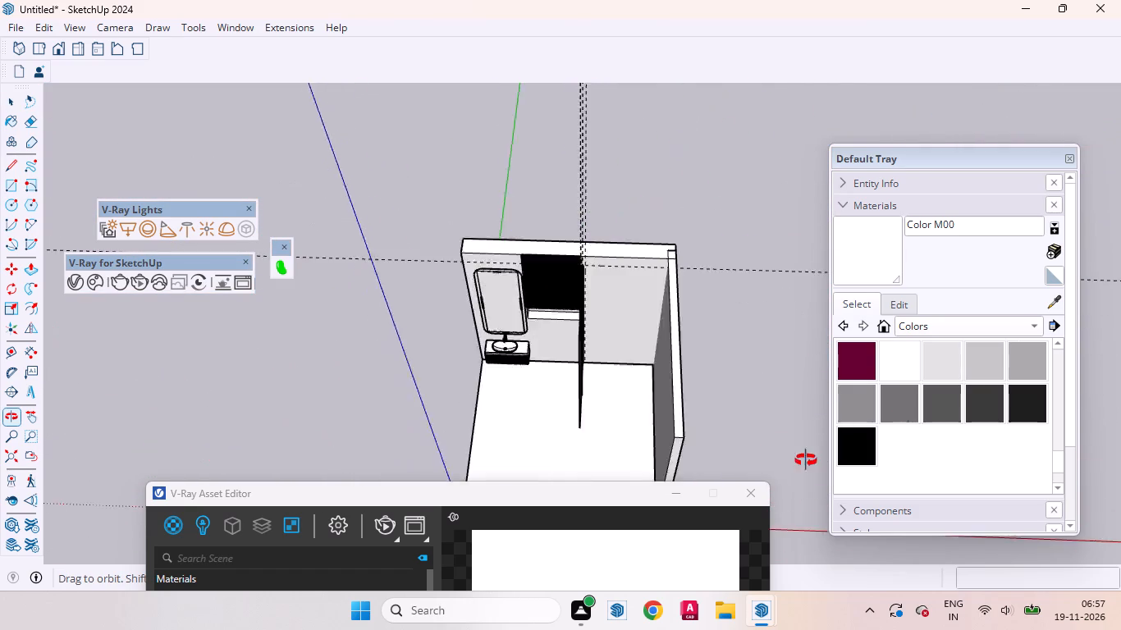
middle_drag(806, 460, 870, 331)
scroll(680, 298, up, 6)
click(595, 317)
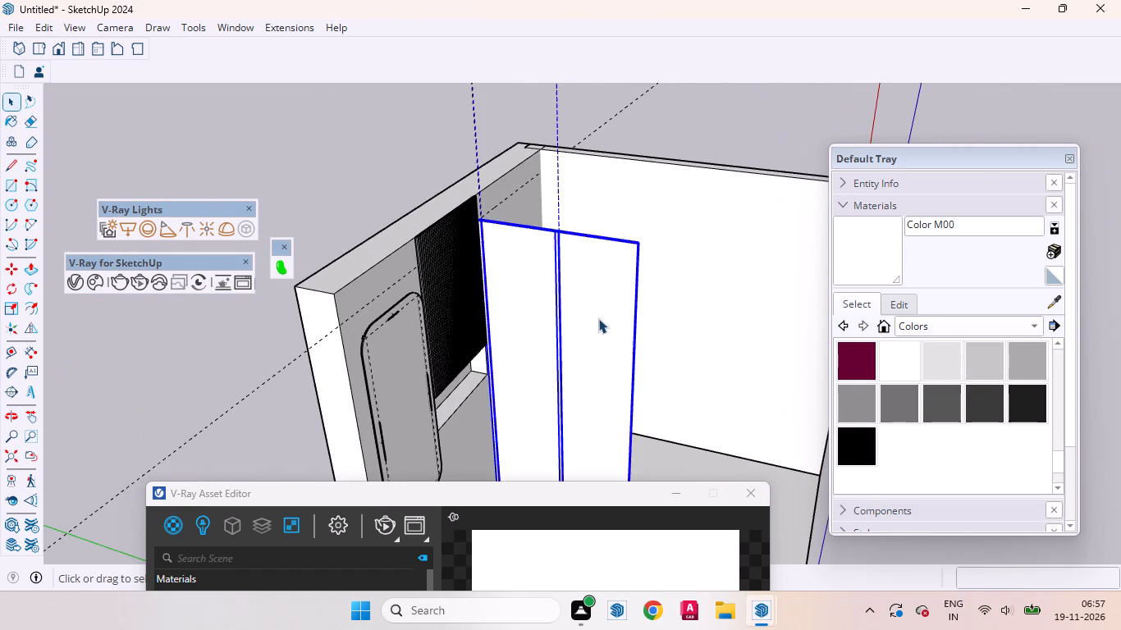
double_click(608, 319)
click(588, 324)
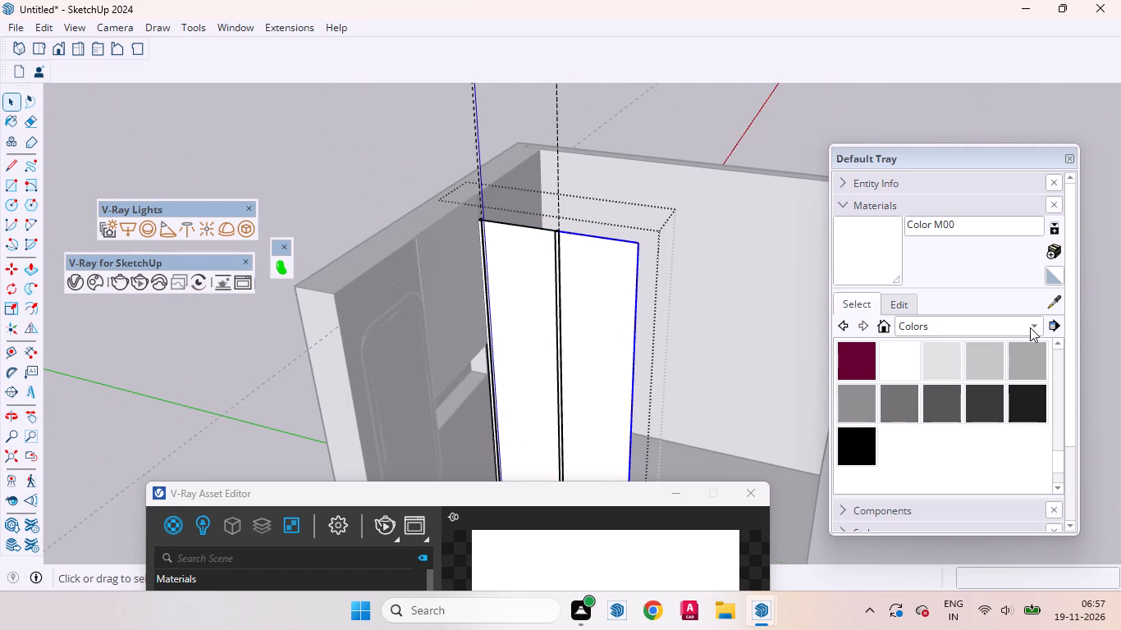
click(1030, 327)
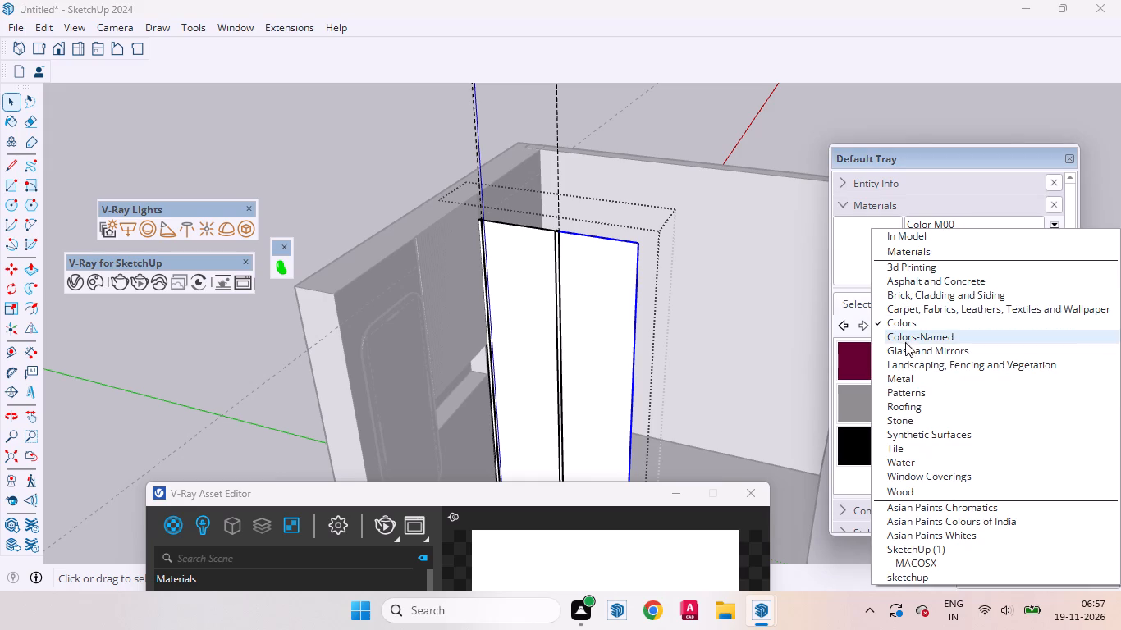
click(912, 354)
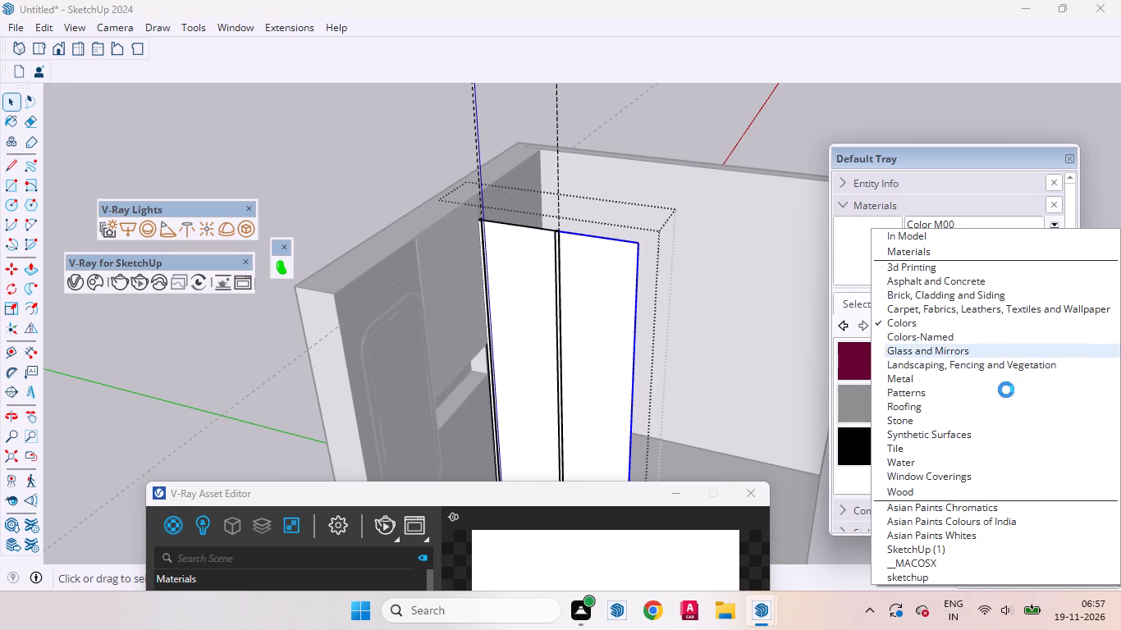
click(945, 400)
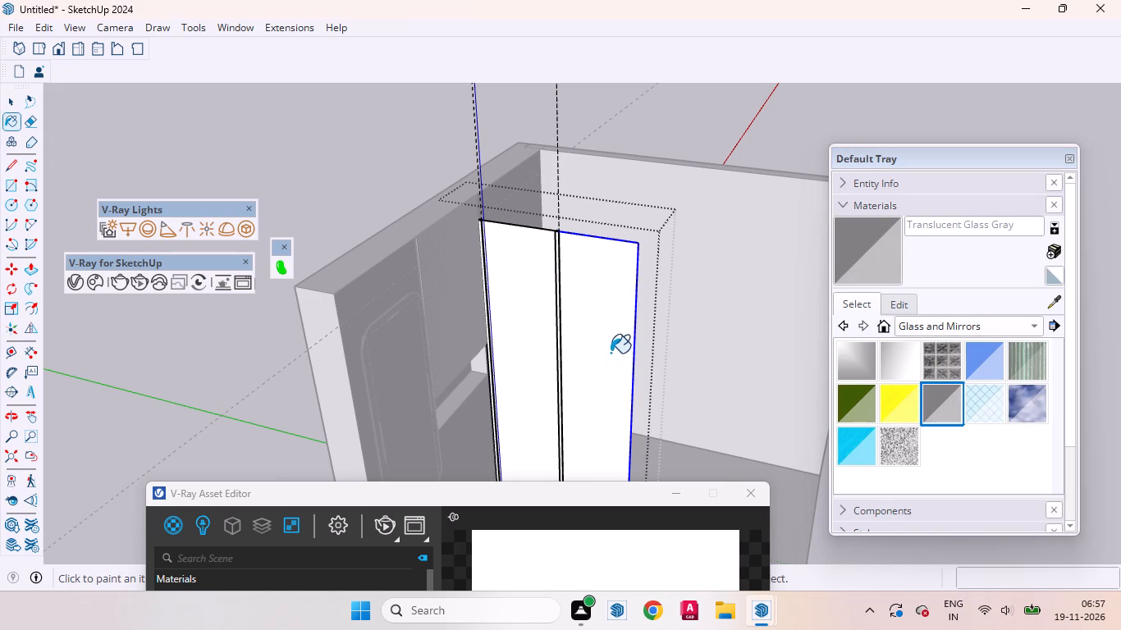
click(611, 353)
click(518, 309)
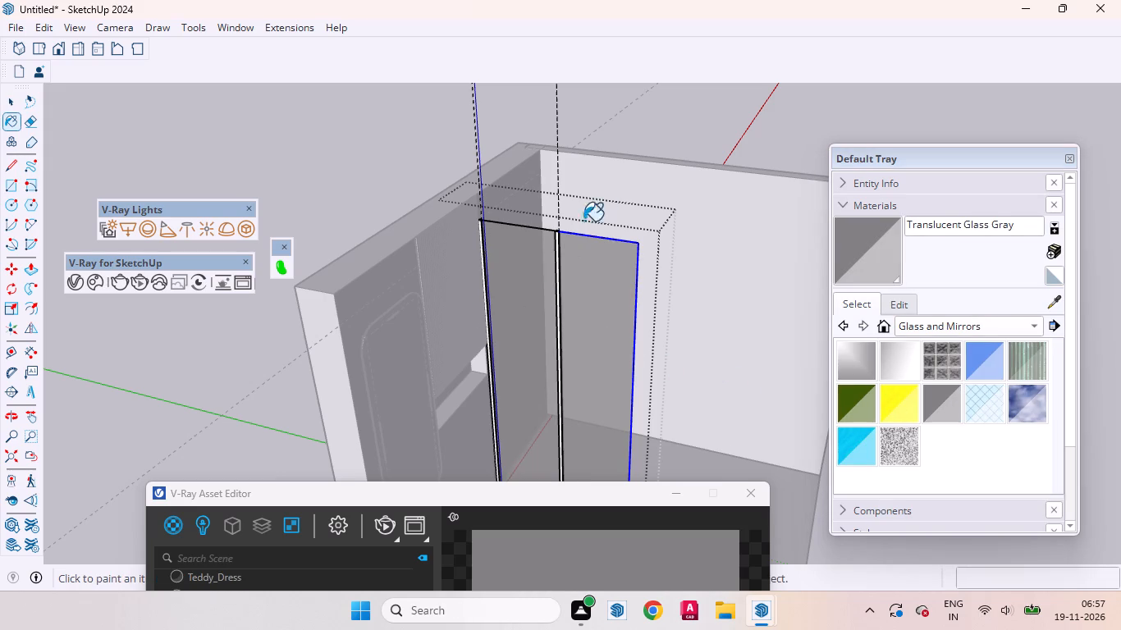
key(space)
click(687, 130)
click(693, 130)
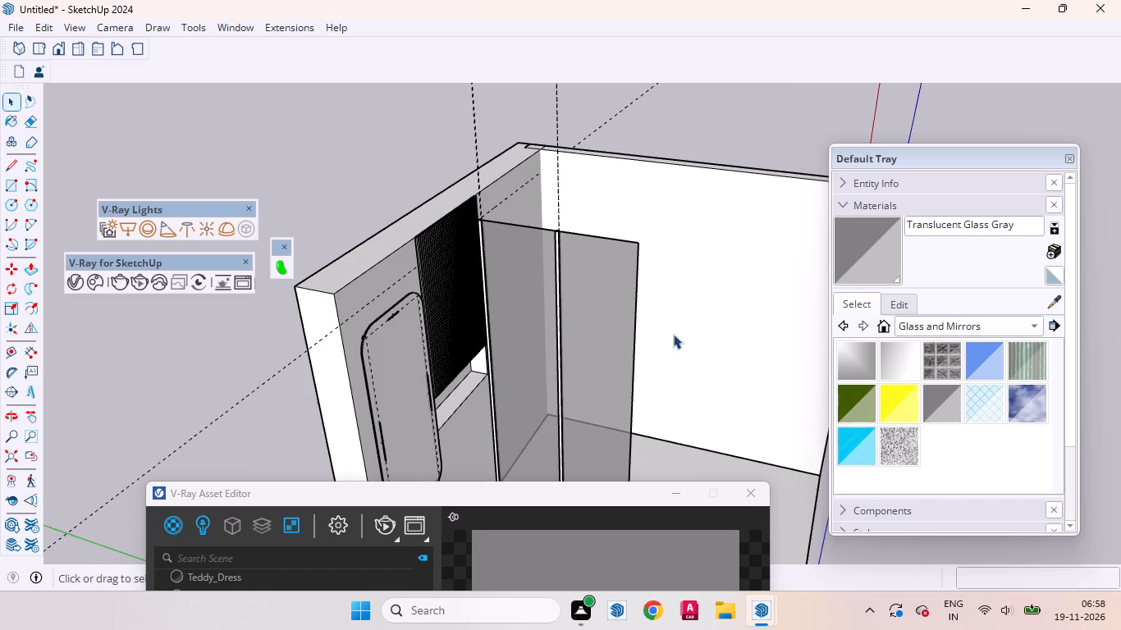
Delete the vertical guides at the partition, inside and outside its group, and the horizontal guides across the back wall.
middle_drag(665, 339, 625, 213)
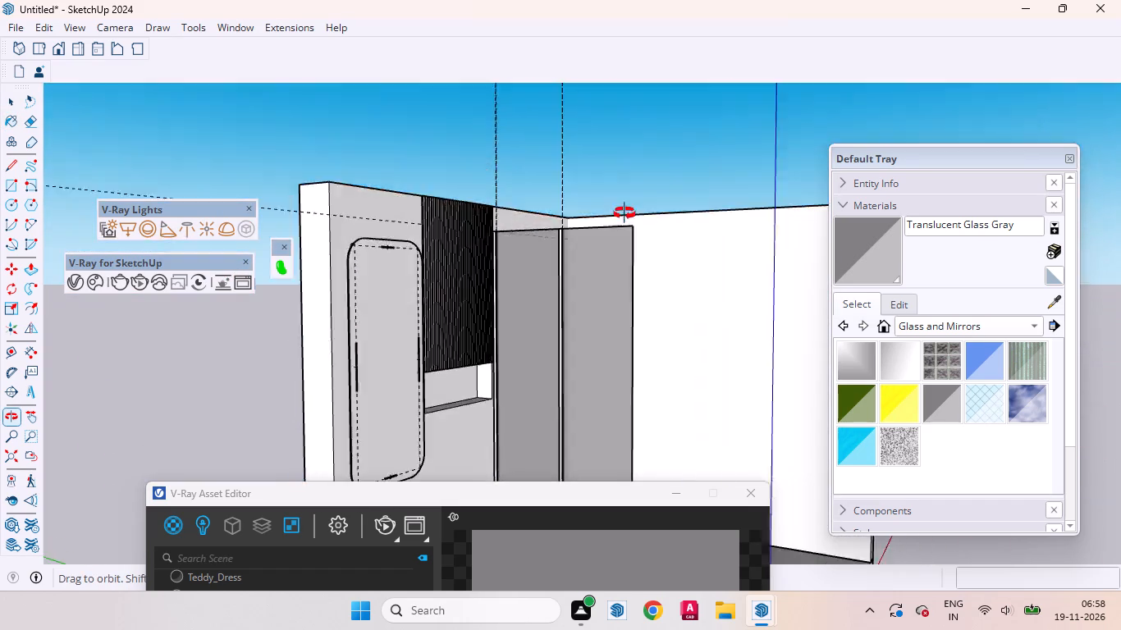
middle_drag(625, 213, 630, 268)
scroll(588, 300, up, 6)
scroll(599, 304, down, 11)
middle_drag(680, 238, 382, 188)
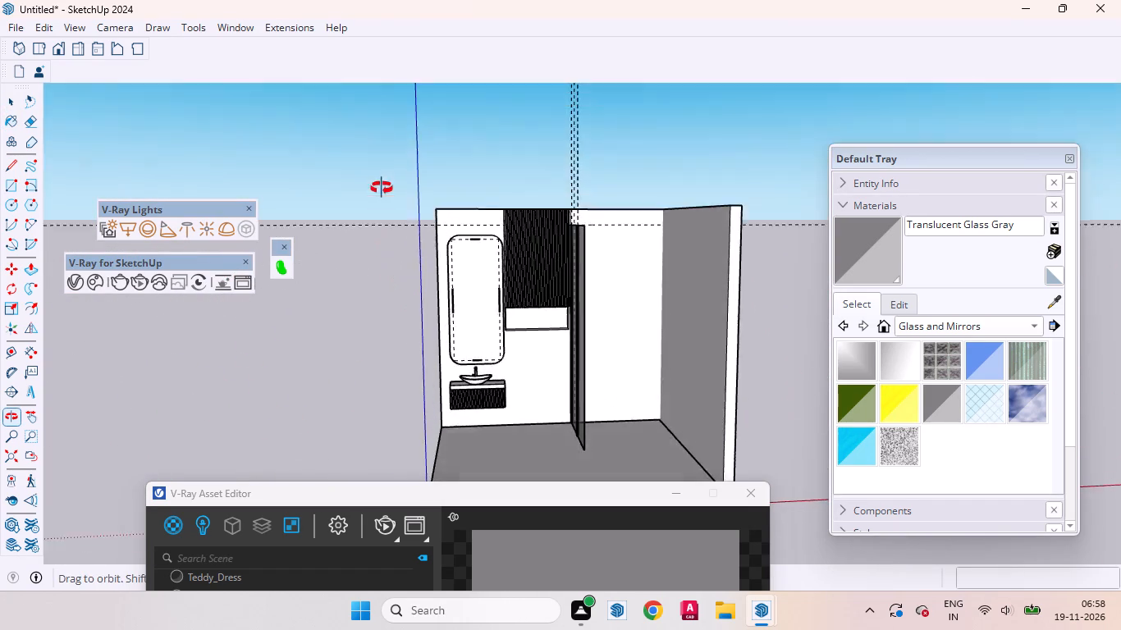
middle_drag(382, 188, 380, 137)
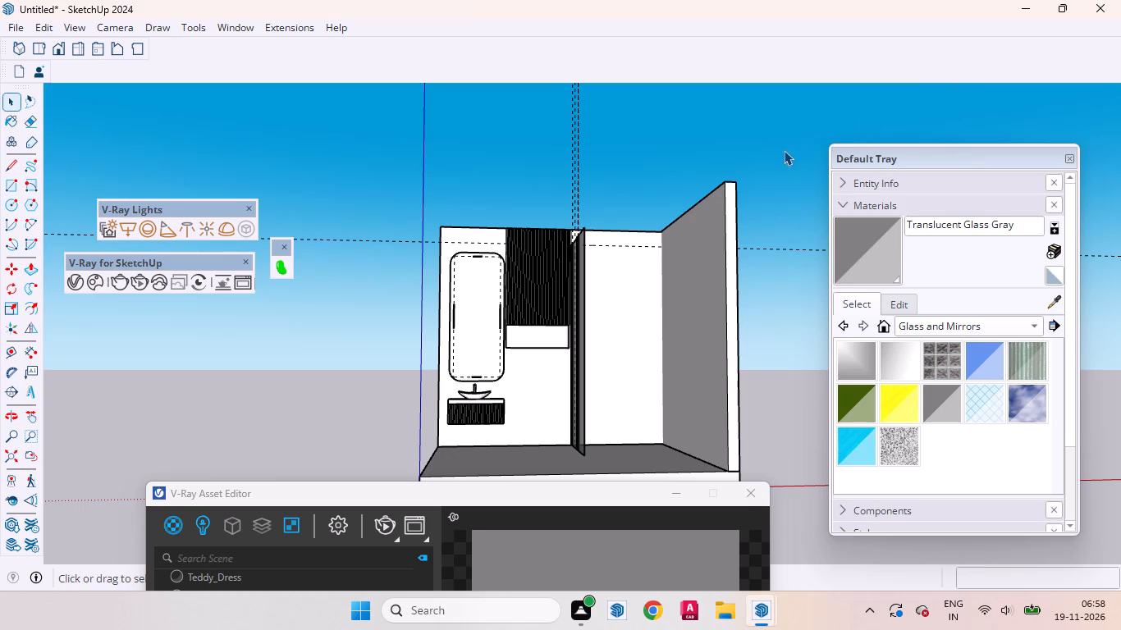
drag(634, 163, 272, 0)
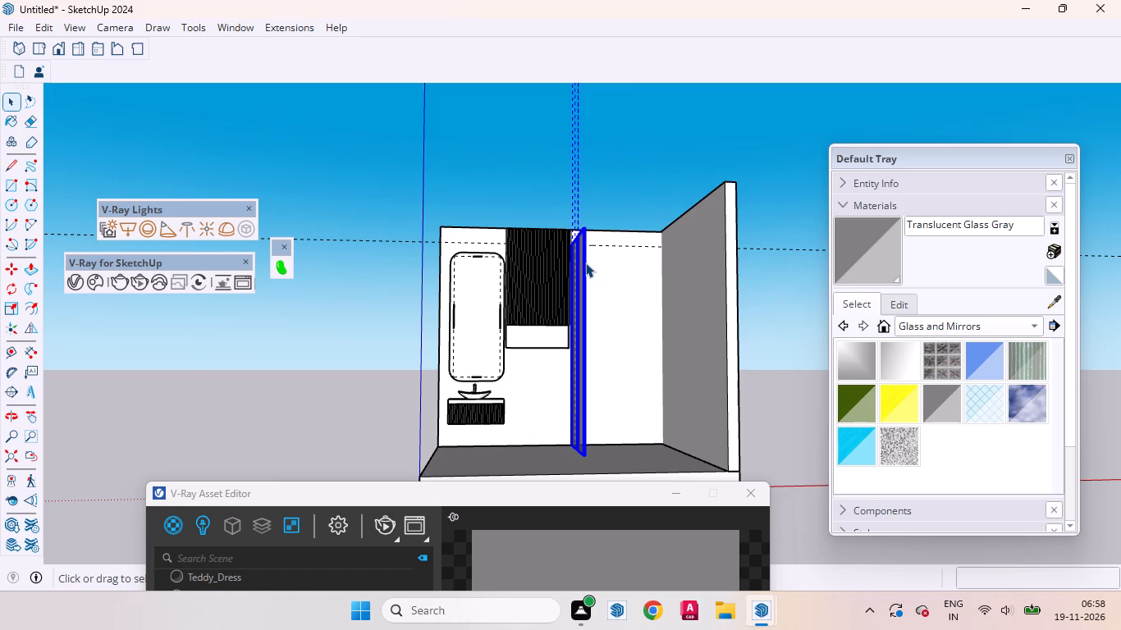
double_click(581, 267)
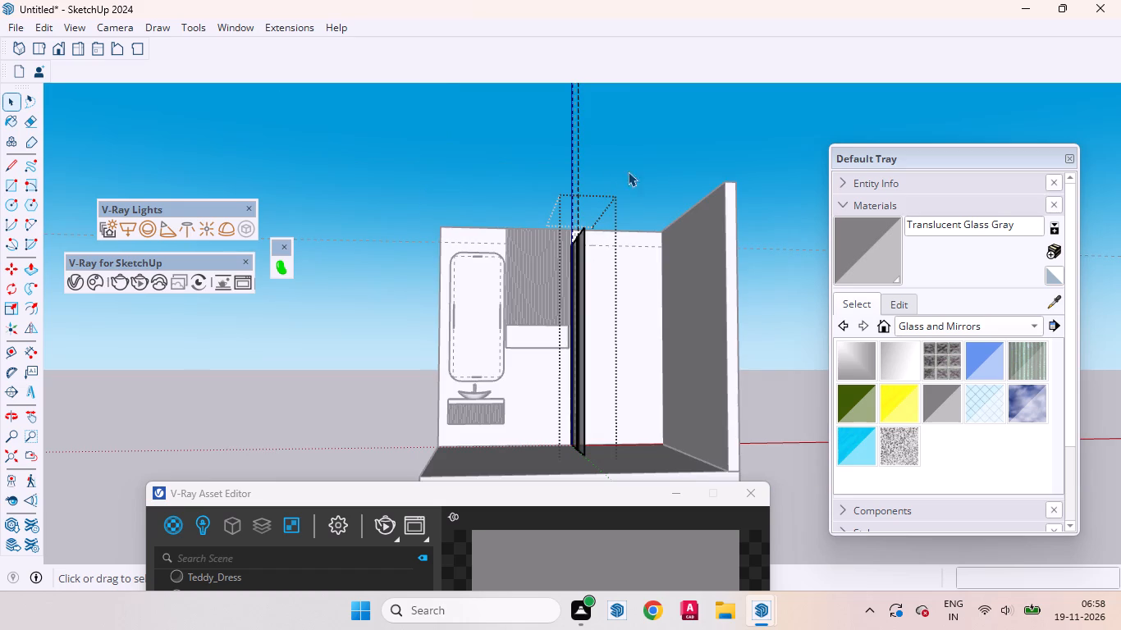
drag(633, 171, 435, 71)
key(Delete)
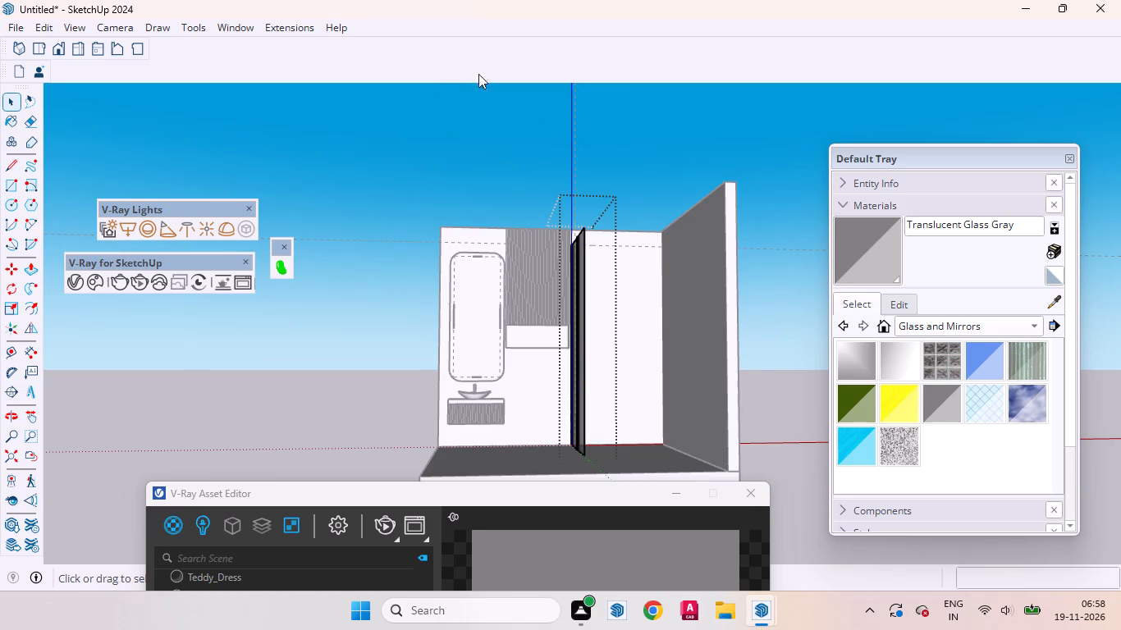
click(661, 150)
drag(639, 160, 422, 108)
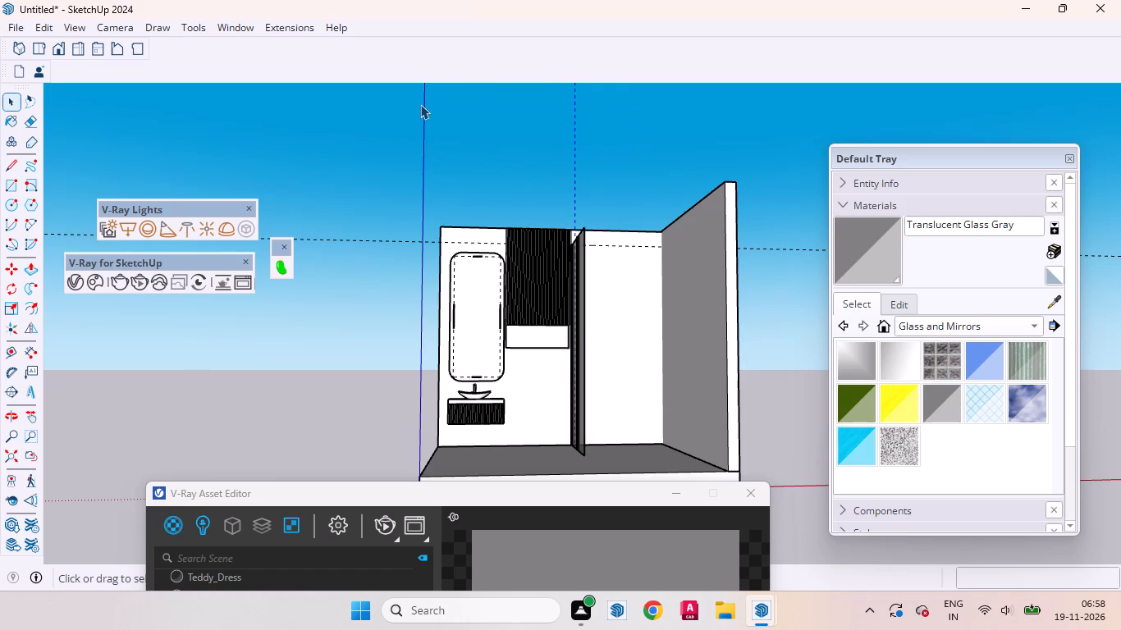
key(Delete)
drag(358, 293, 315, 152)
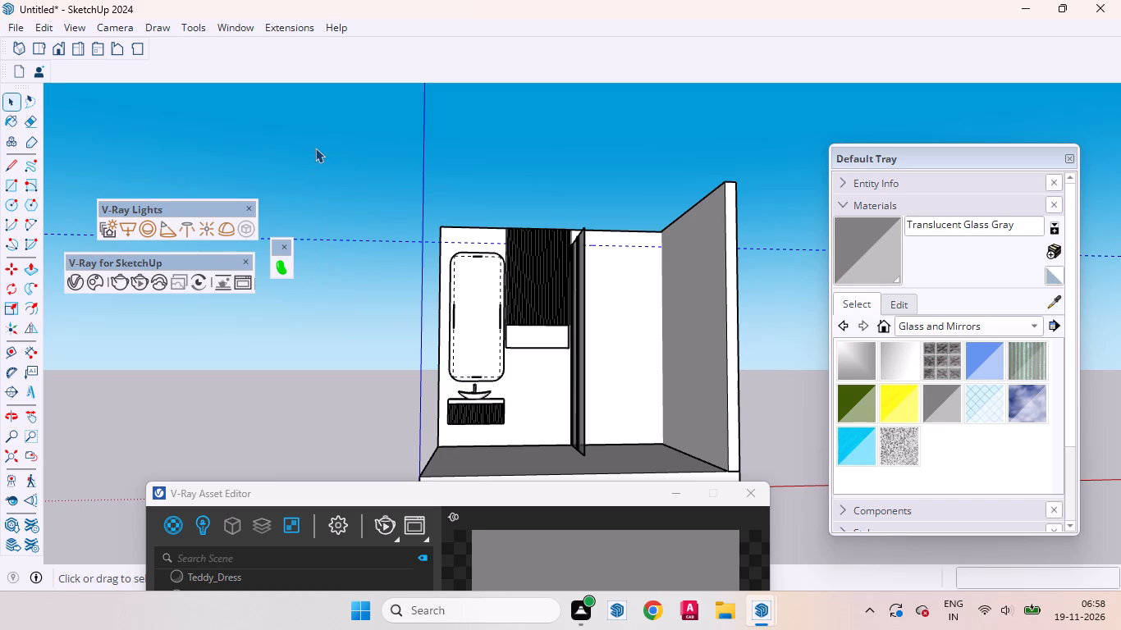
key(Delete)
Open the partition group, scale the outer glass panel's width outward by about 1.07 along the green axis, and close the group.
scroll(609, 427, up, 3)
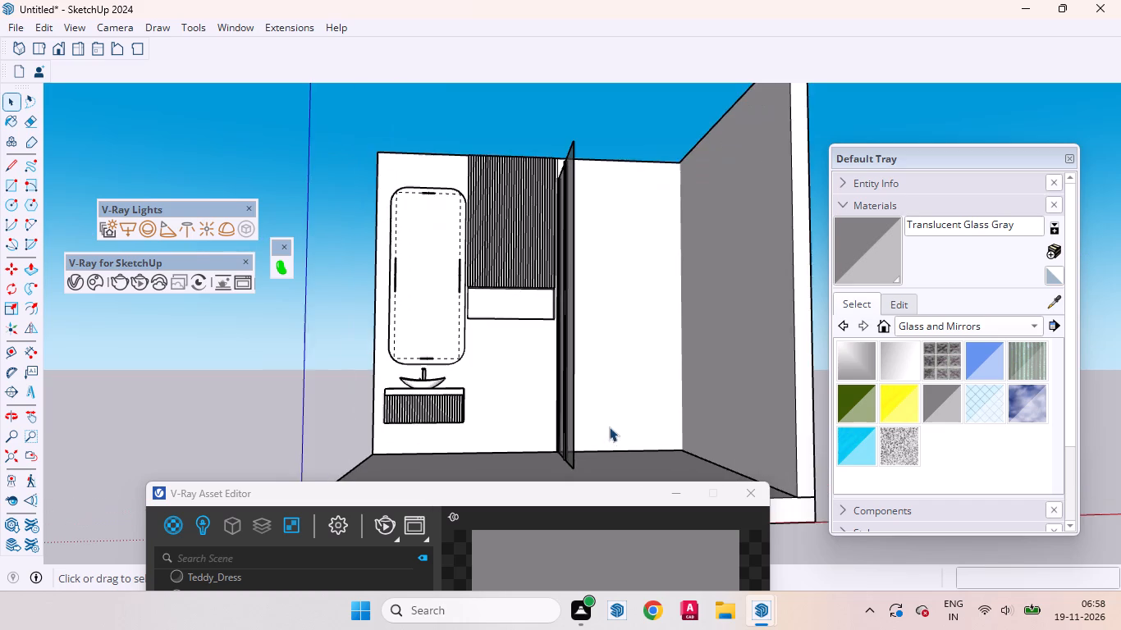
scroll(545, 400, up, 2)
scroll(538, 417, down, 1)
middle_drag(563, 409, 565, 409)
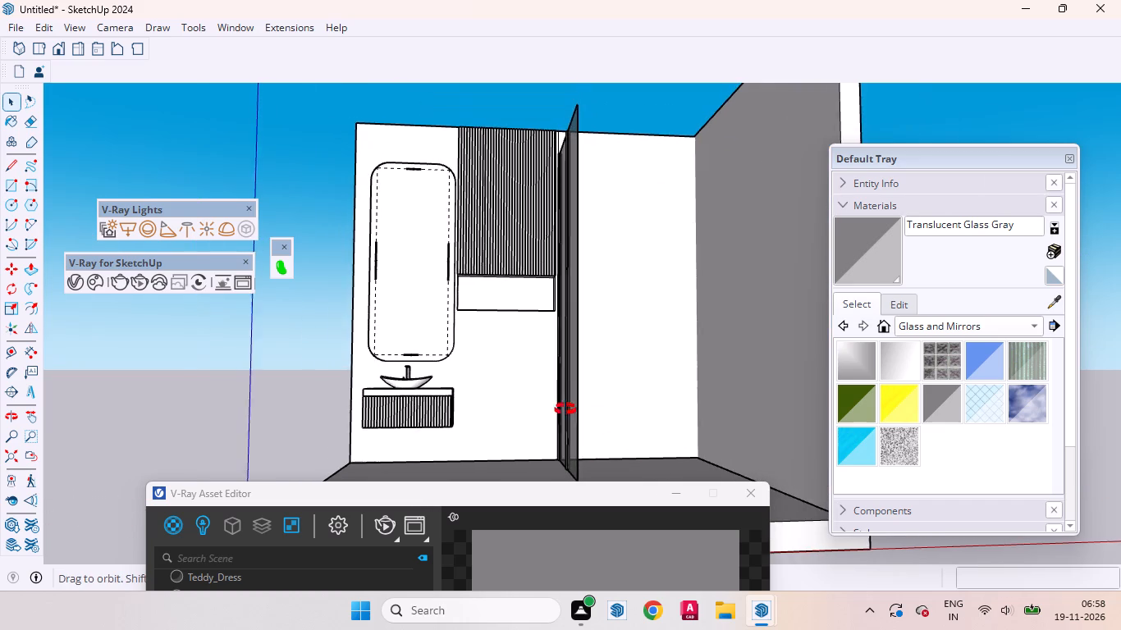
middle_drag(565, 409, 565, 490)
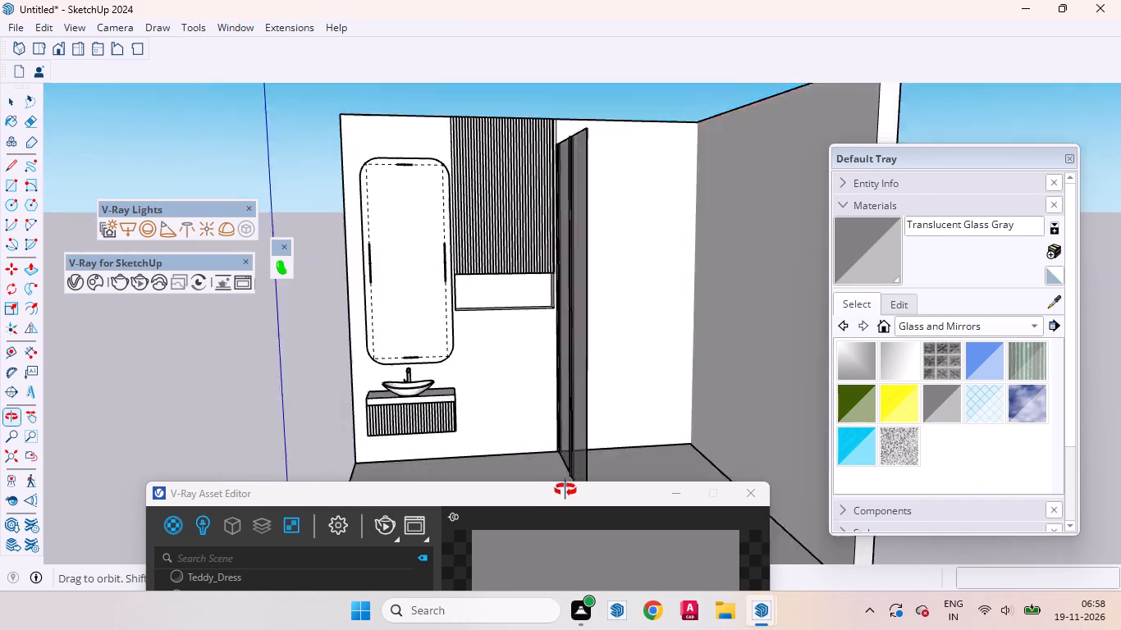
middle_drag(565, 490, 639, 453)
scroll(586, 383, down, 5)
scroll(608, 483, up, 7)
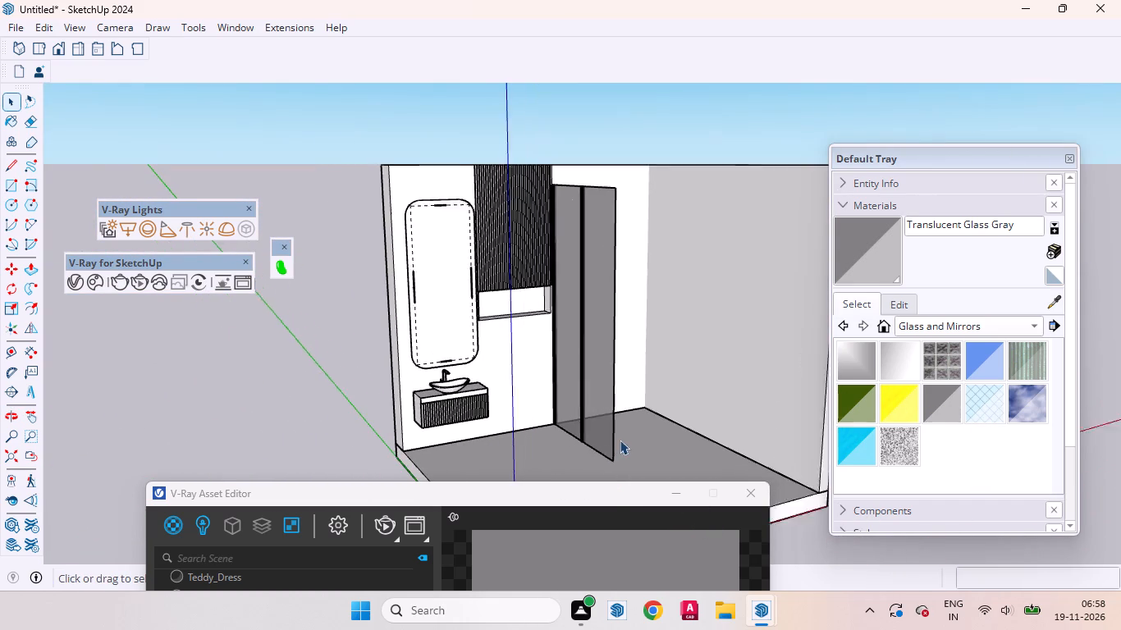
click(603, 441)
double_click(603, 440)
scroll(615, 430, up, 3)
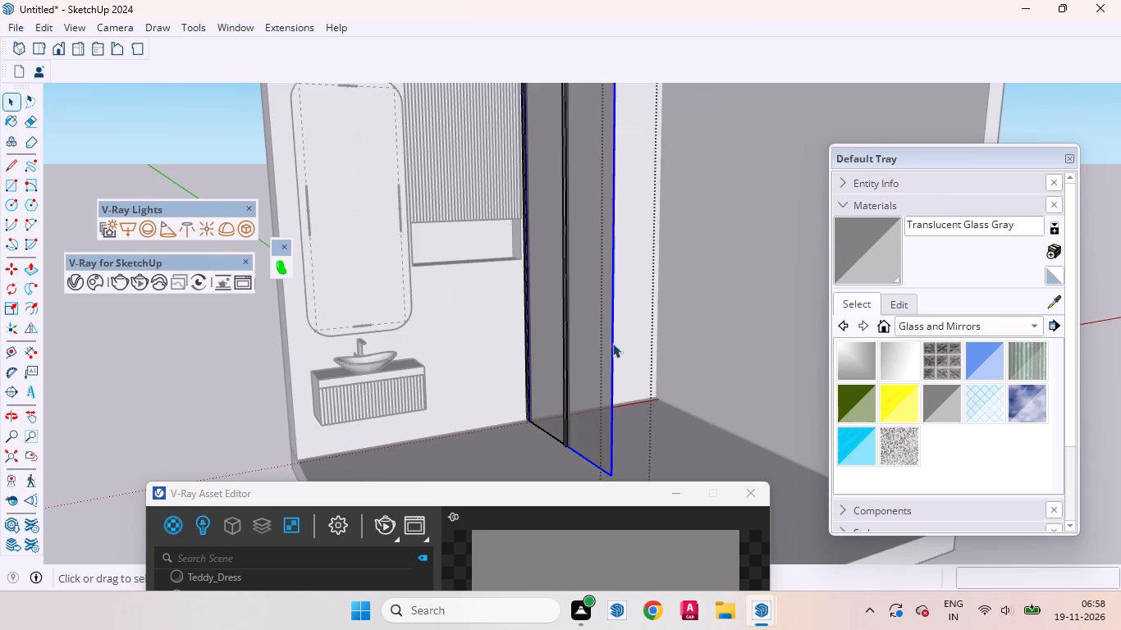
key(s)
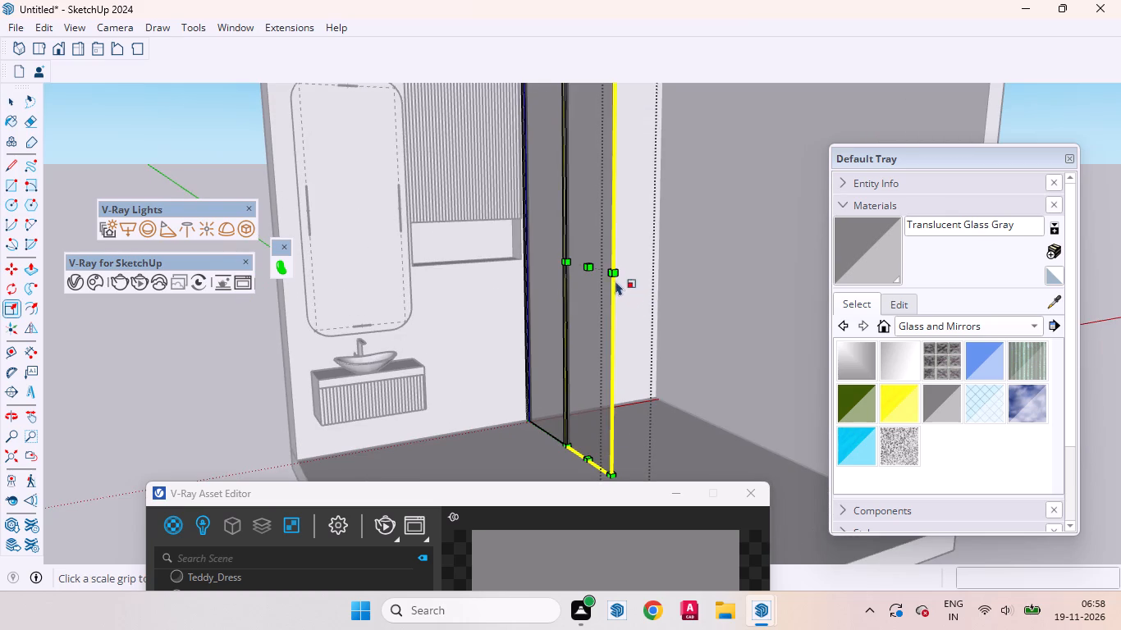
scroll(623, 272, up, 3)
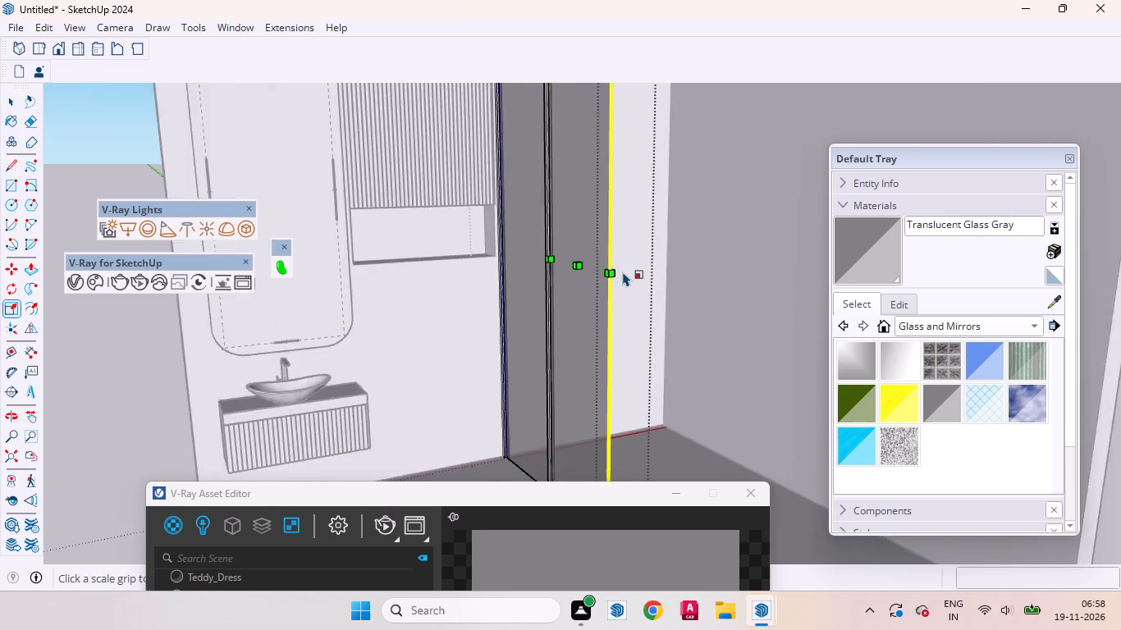
scroll(623, 272, up, 10)
scroll(657, 294, down, 1)
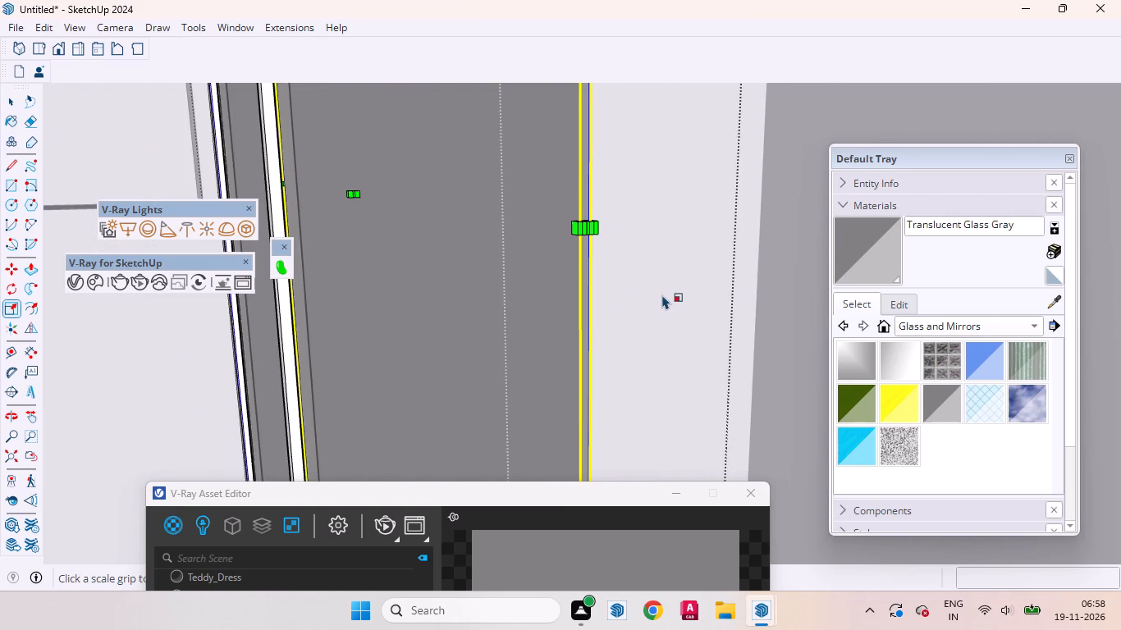
click(590, 225)
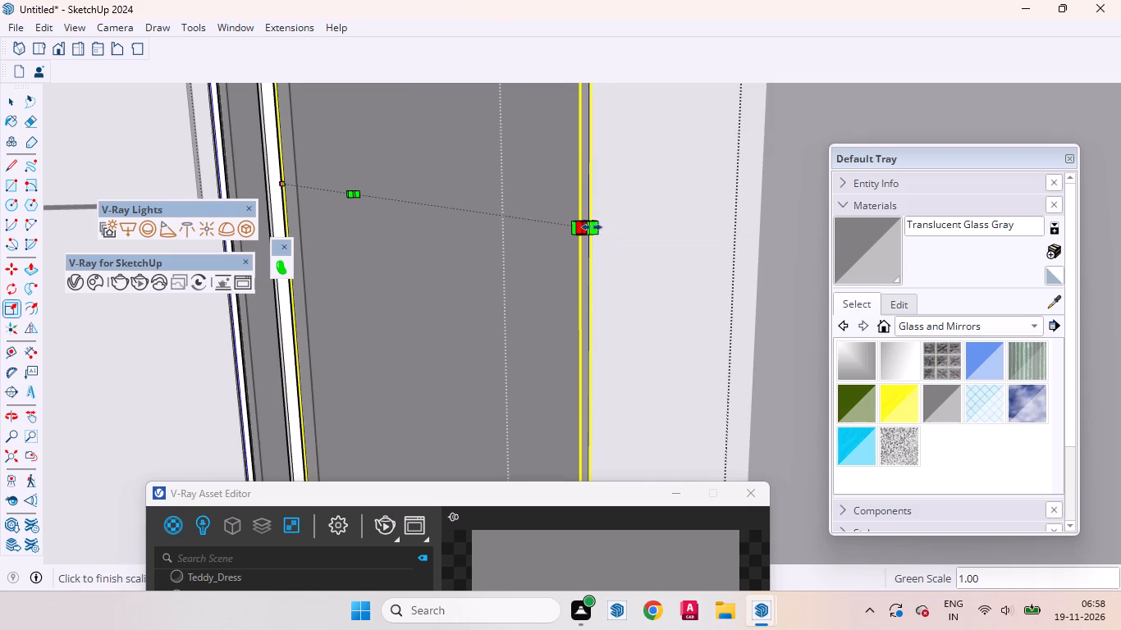
click(659, 264)
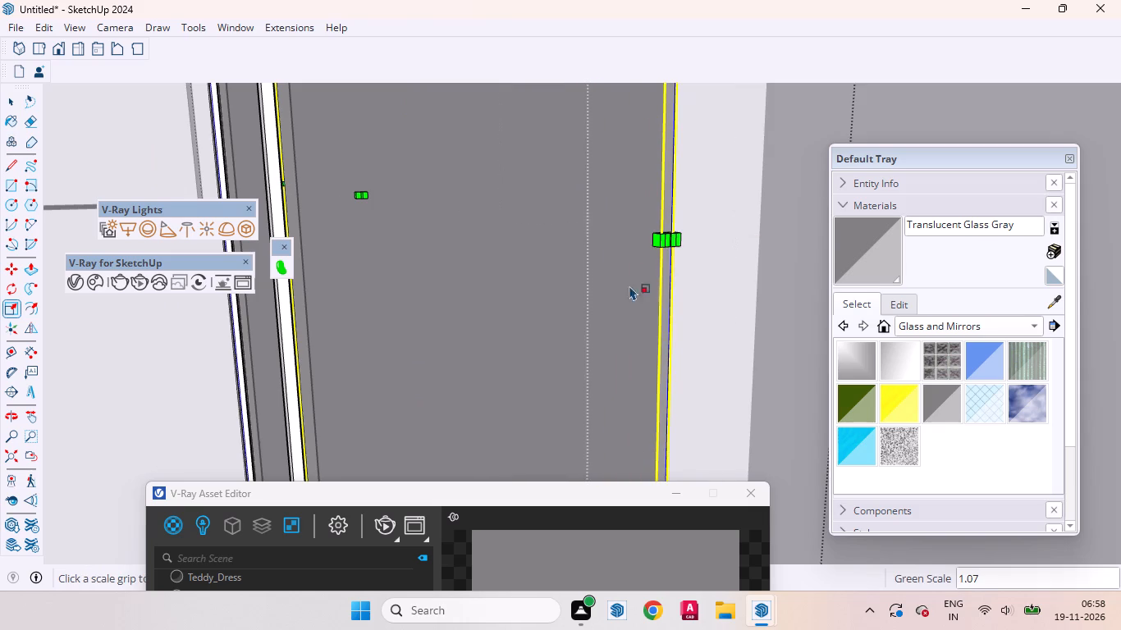
key(space)
scroll(574, 276, down, 20)
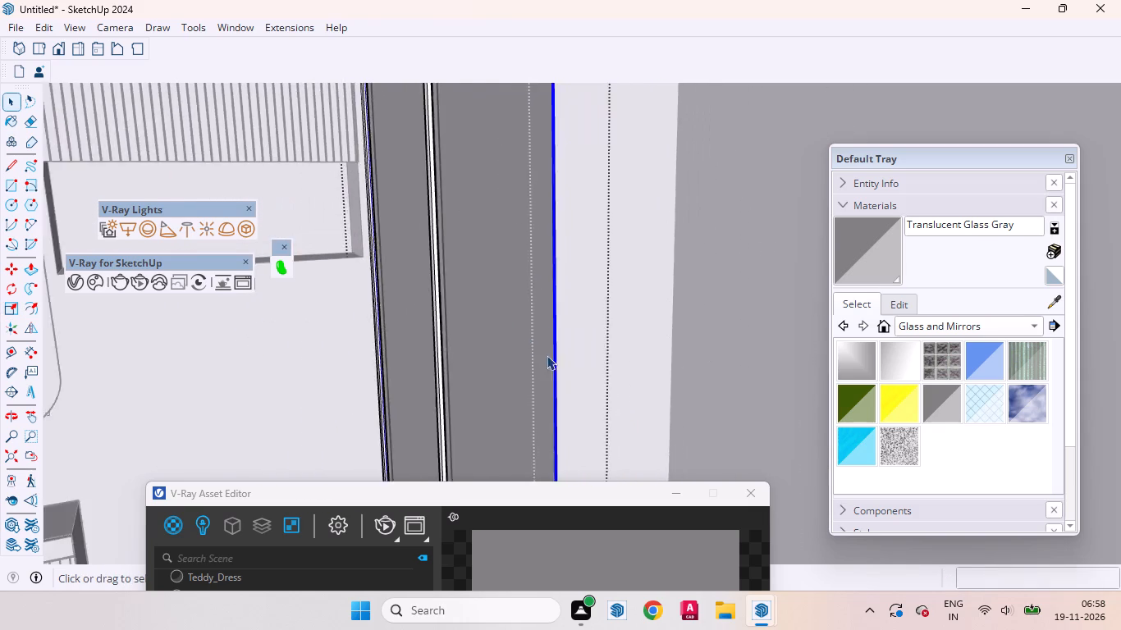
scroll(547, 355, down, 18)
middle_drag(489, 380, 788, 381)
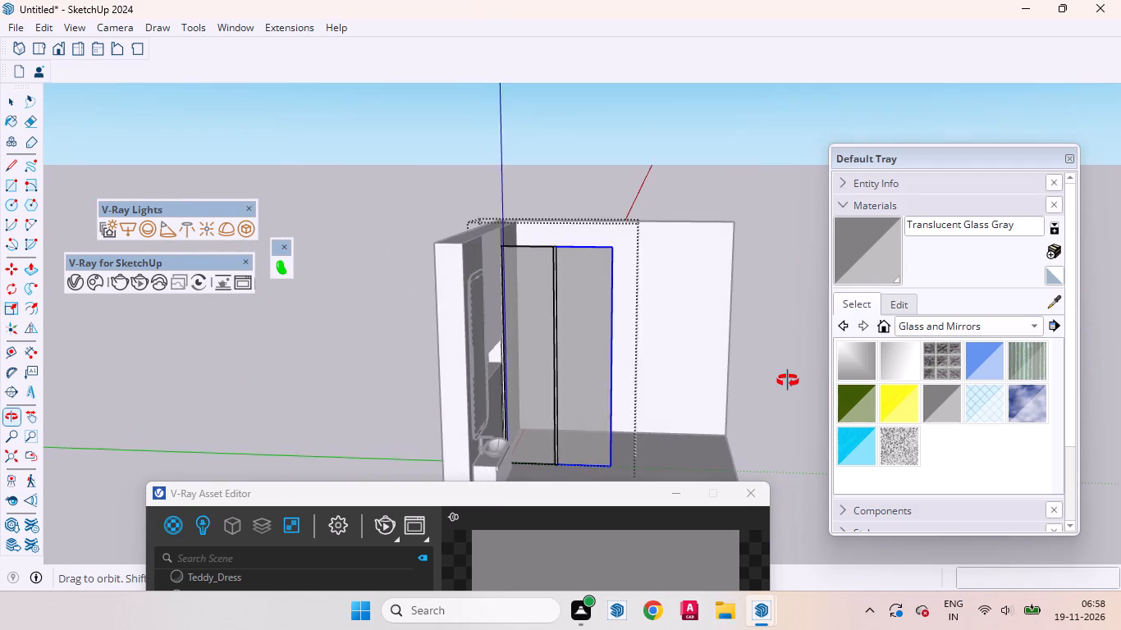
middle_drag(788, 381, 791, 372)
click(790, 376)
Examine the widened glass partition against the vanity, mirror and fluted wall from the front and side.
middle_drag(778, 402, 279, 422)
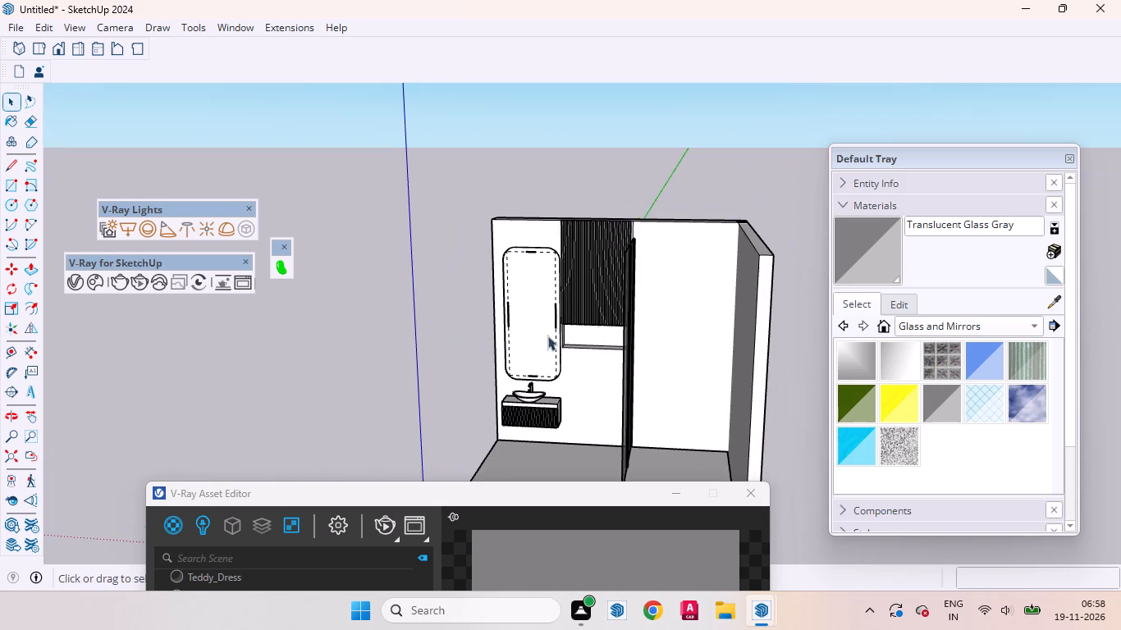
scroll(689, 335, up, 2)
scroll(743, 327, down, 7)
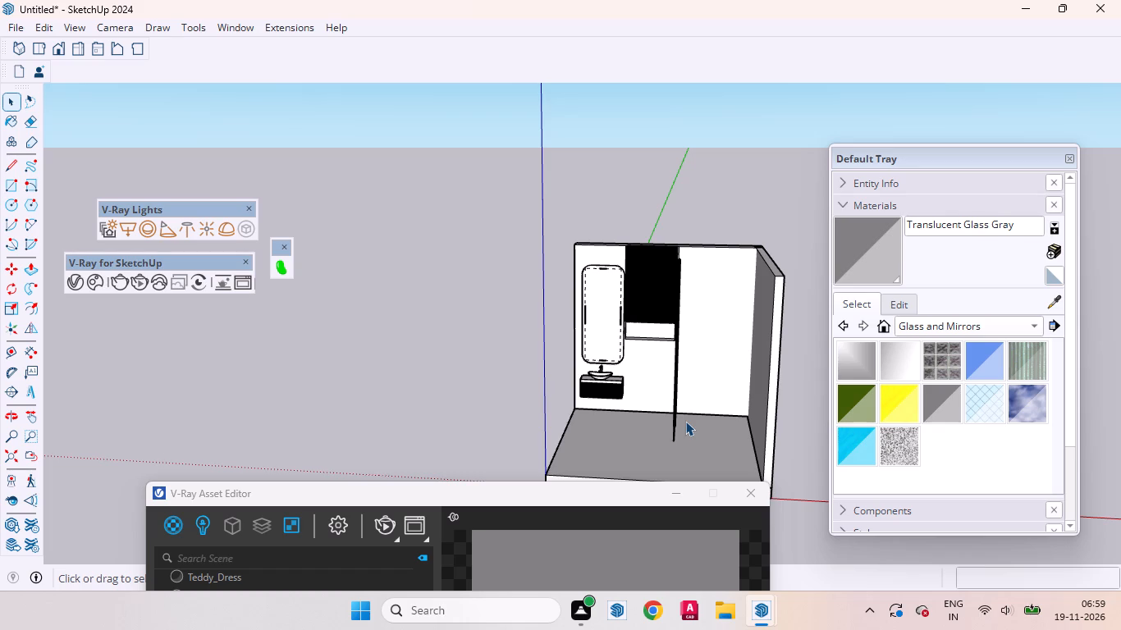
scroll(645, 370, up, 4)
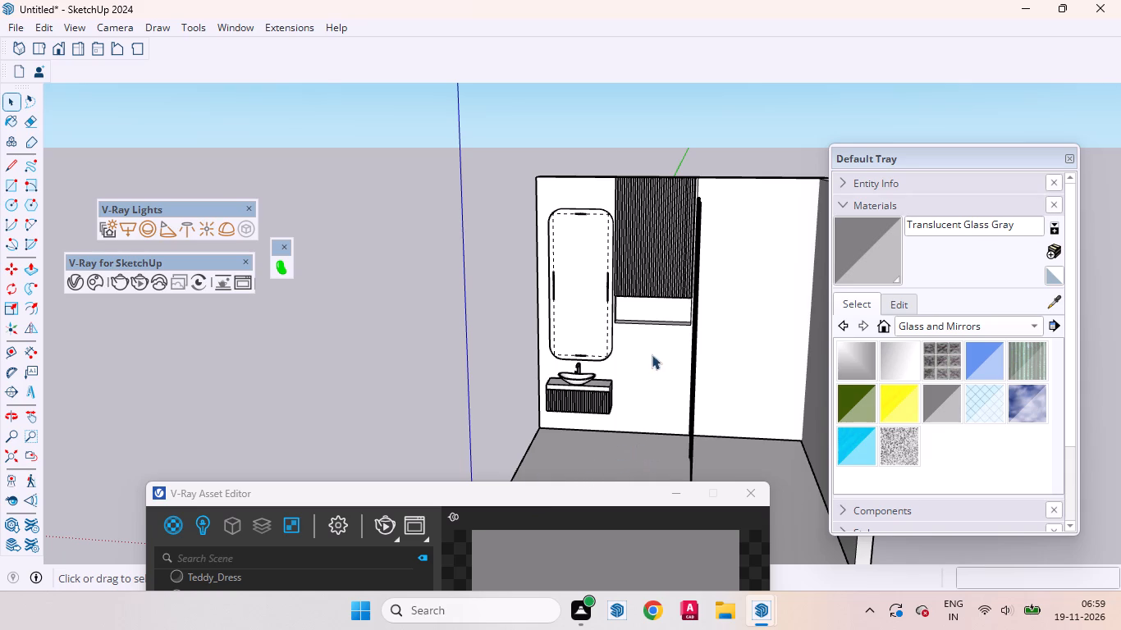
scroll(652, 349, up, 3)
middle_drag(638, 352, 1099, 404)
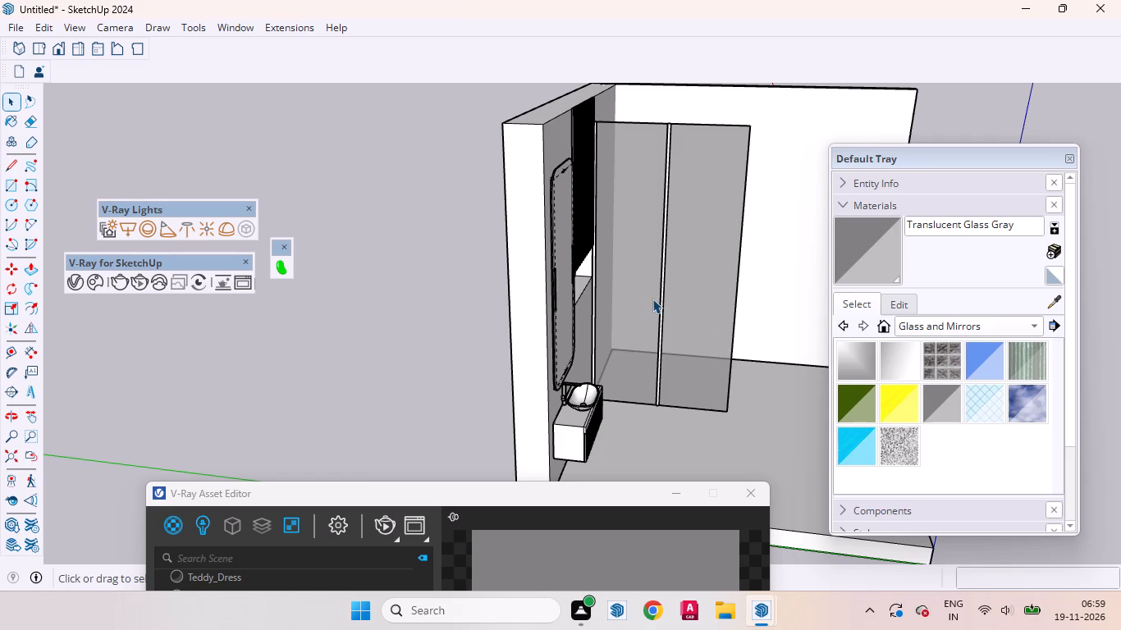
scroll(652, 299, up, 1)
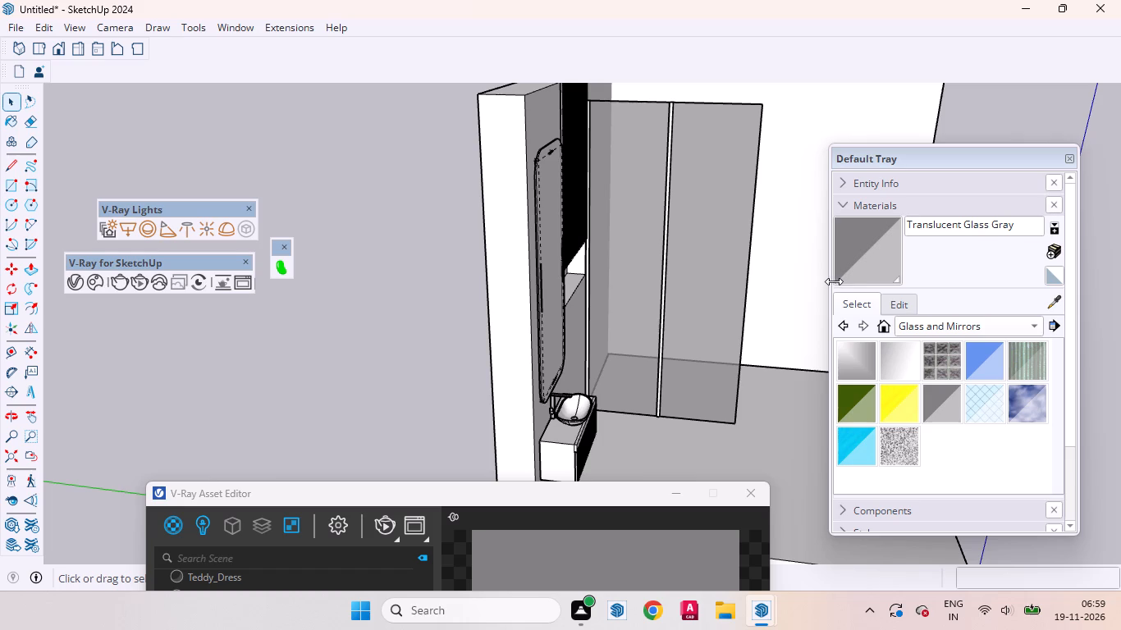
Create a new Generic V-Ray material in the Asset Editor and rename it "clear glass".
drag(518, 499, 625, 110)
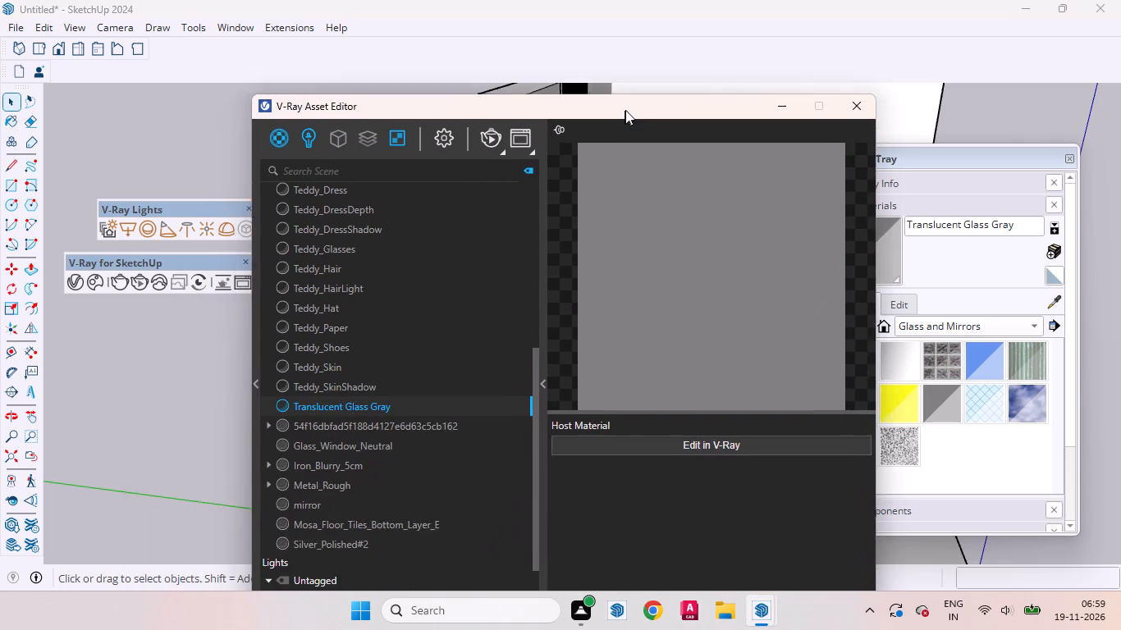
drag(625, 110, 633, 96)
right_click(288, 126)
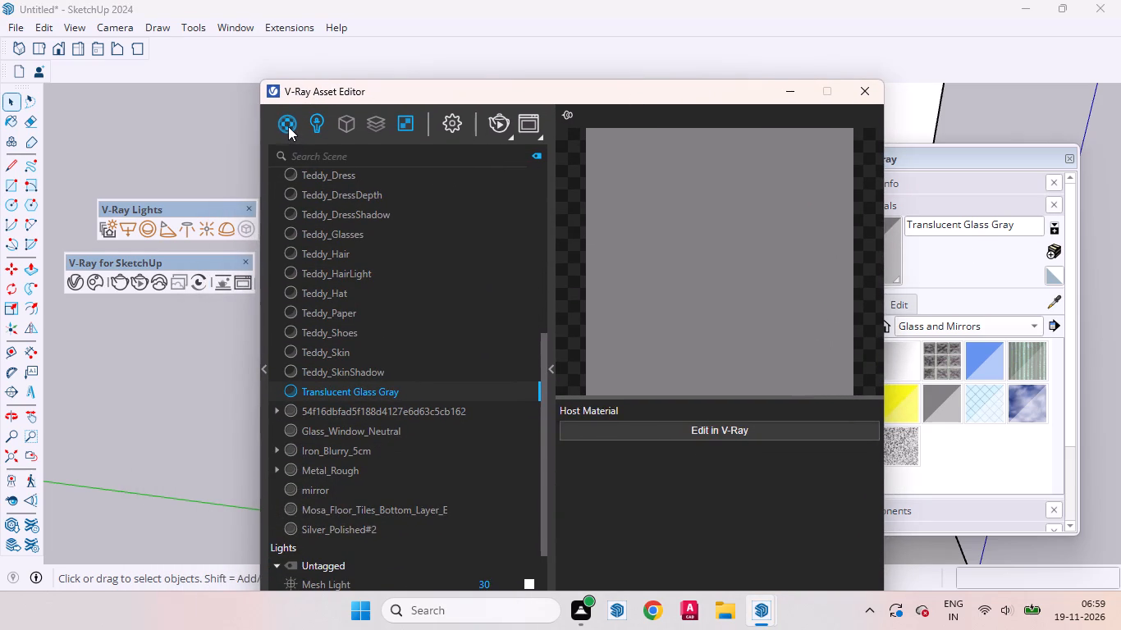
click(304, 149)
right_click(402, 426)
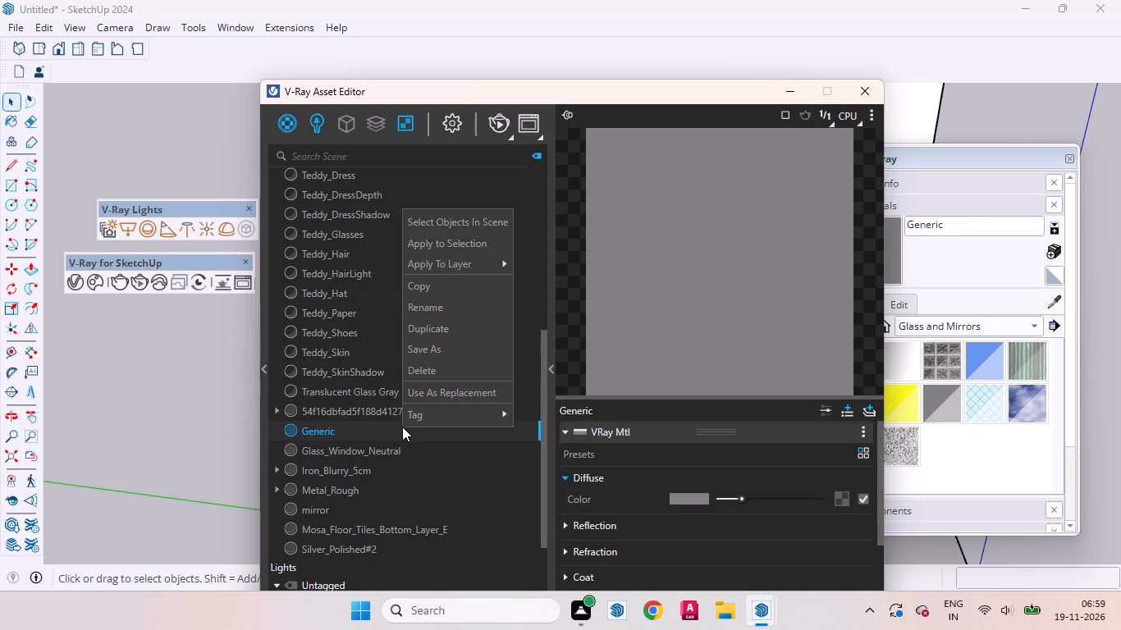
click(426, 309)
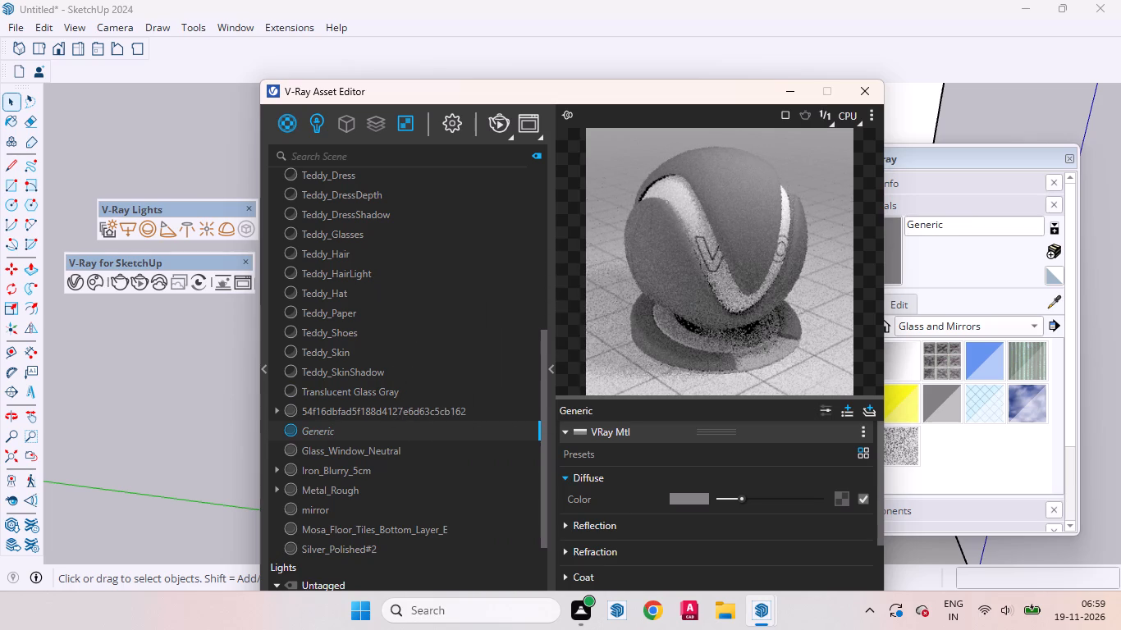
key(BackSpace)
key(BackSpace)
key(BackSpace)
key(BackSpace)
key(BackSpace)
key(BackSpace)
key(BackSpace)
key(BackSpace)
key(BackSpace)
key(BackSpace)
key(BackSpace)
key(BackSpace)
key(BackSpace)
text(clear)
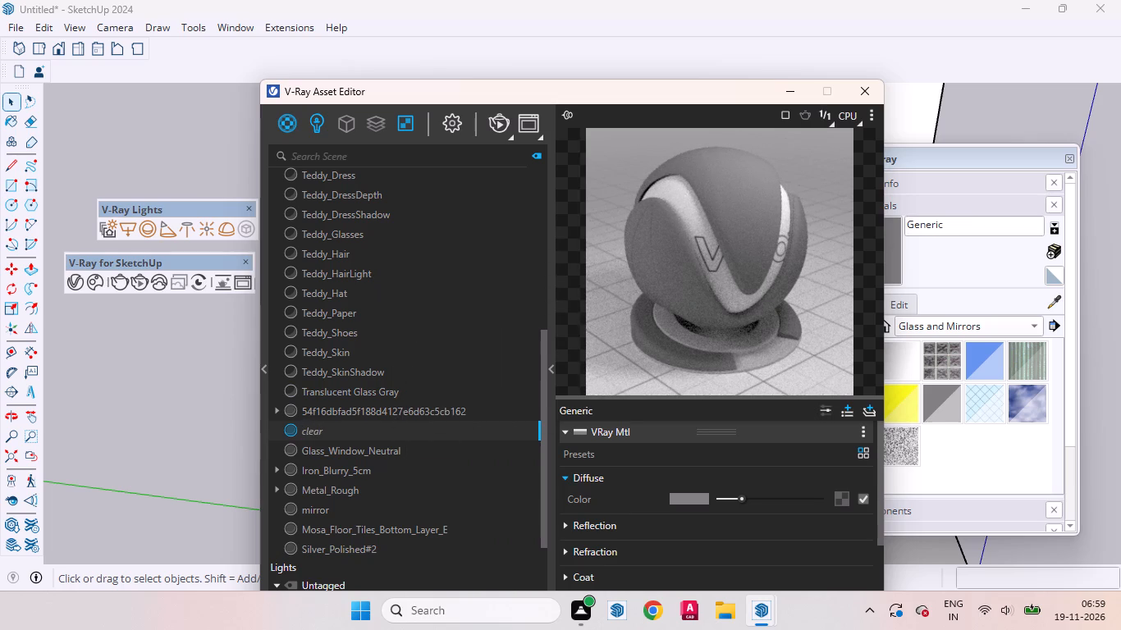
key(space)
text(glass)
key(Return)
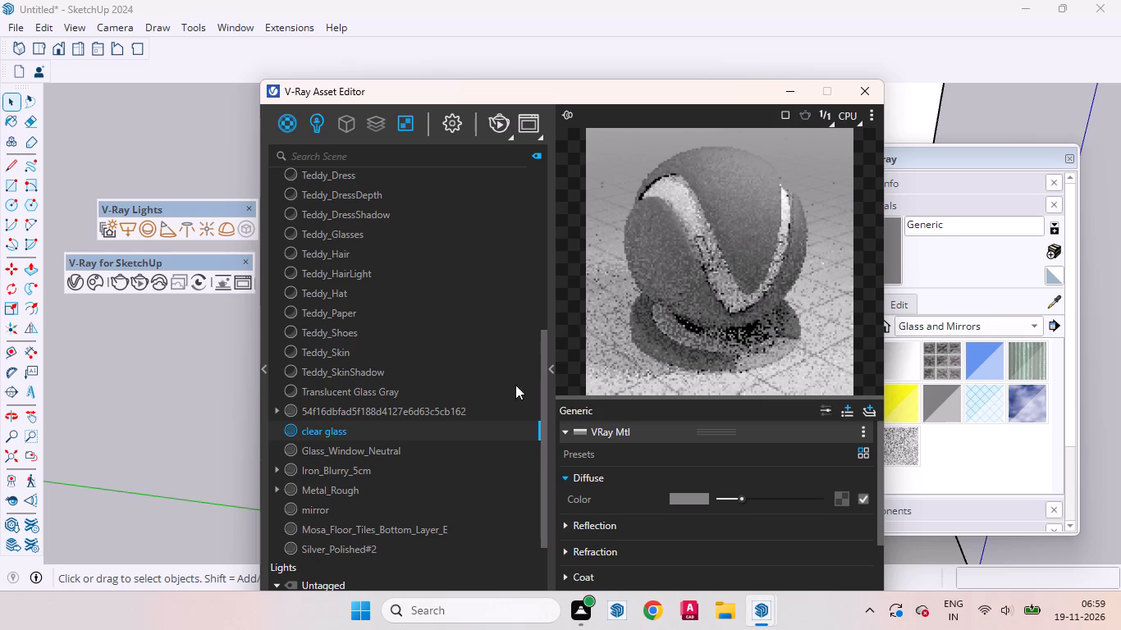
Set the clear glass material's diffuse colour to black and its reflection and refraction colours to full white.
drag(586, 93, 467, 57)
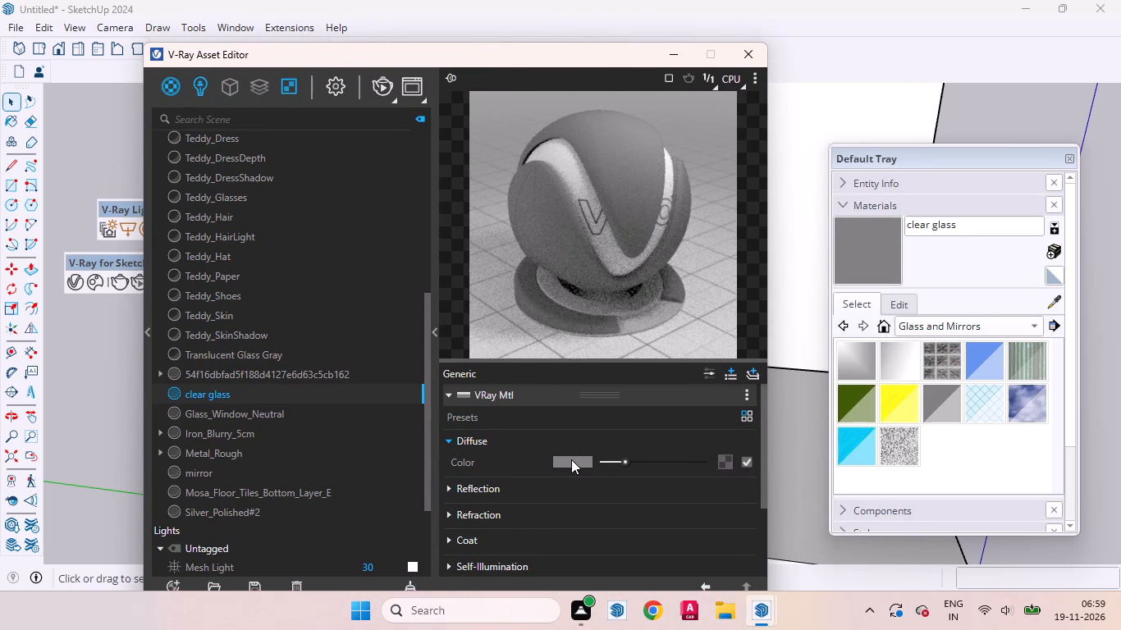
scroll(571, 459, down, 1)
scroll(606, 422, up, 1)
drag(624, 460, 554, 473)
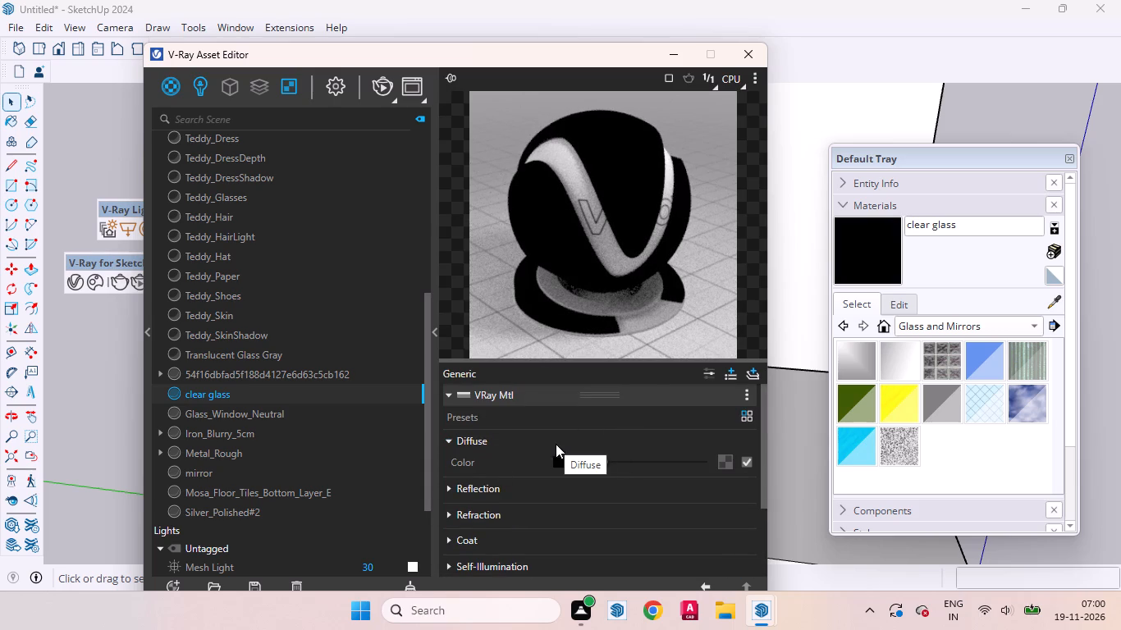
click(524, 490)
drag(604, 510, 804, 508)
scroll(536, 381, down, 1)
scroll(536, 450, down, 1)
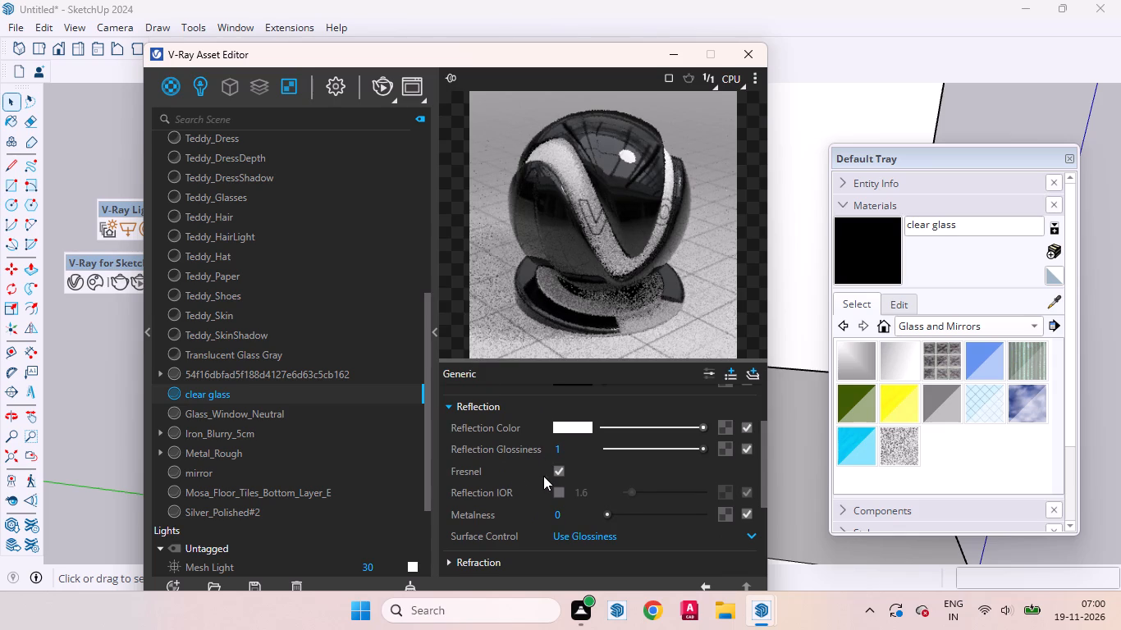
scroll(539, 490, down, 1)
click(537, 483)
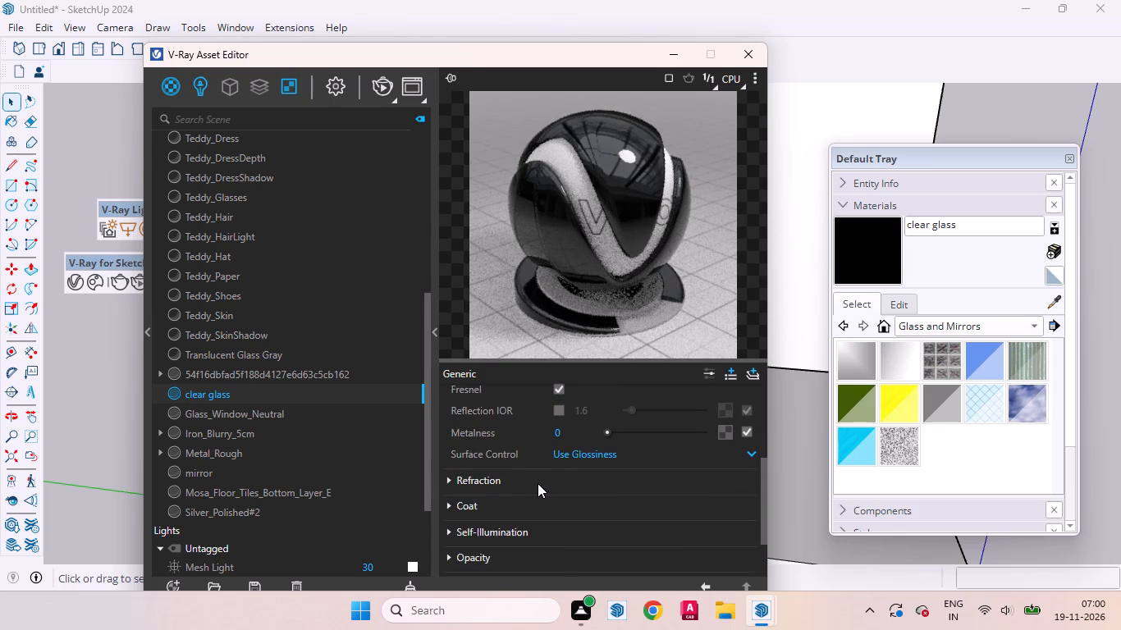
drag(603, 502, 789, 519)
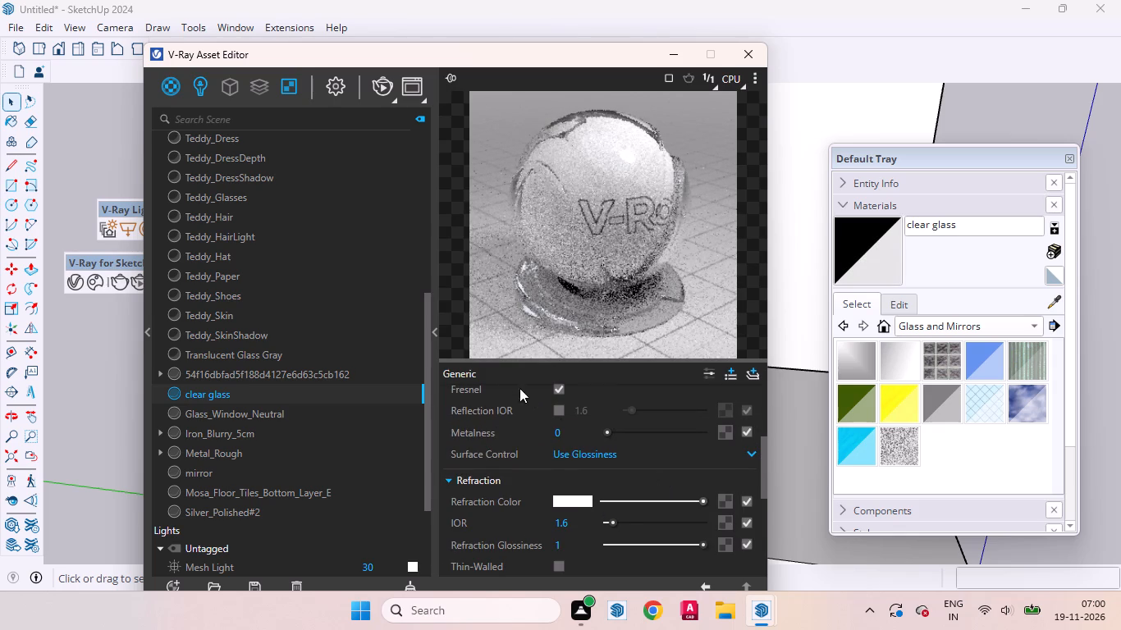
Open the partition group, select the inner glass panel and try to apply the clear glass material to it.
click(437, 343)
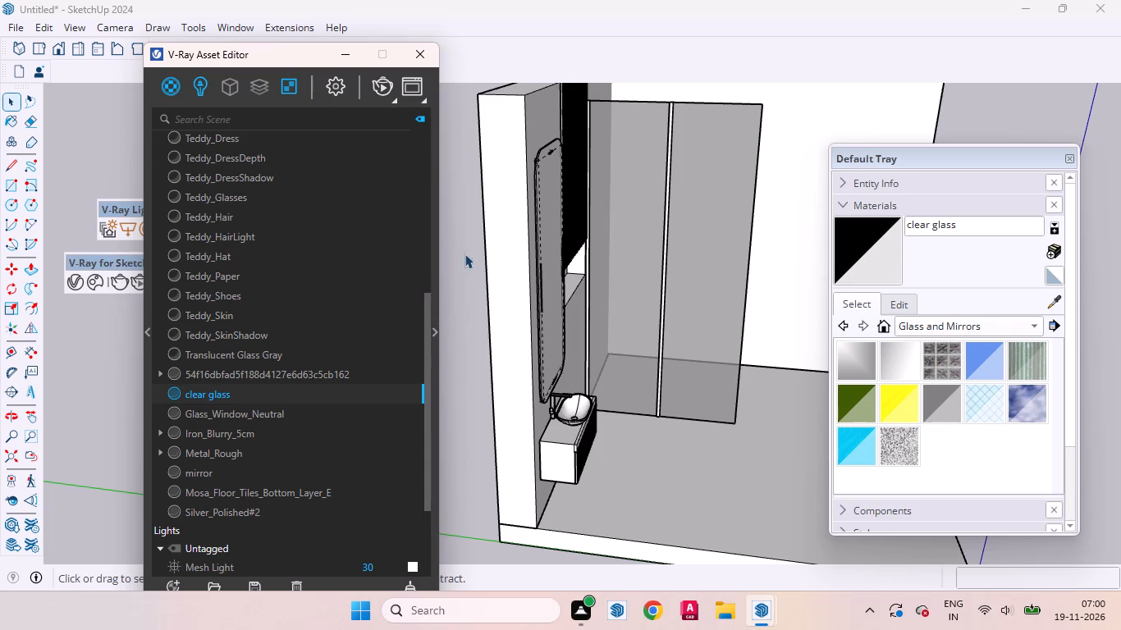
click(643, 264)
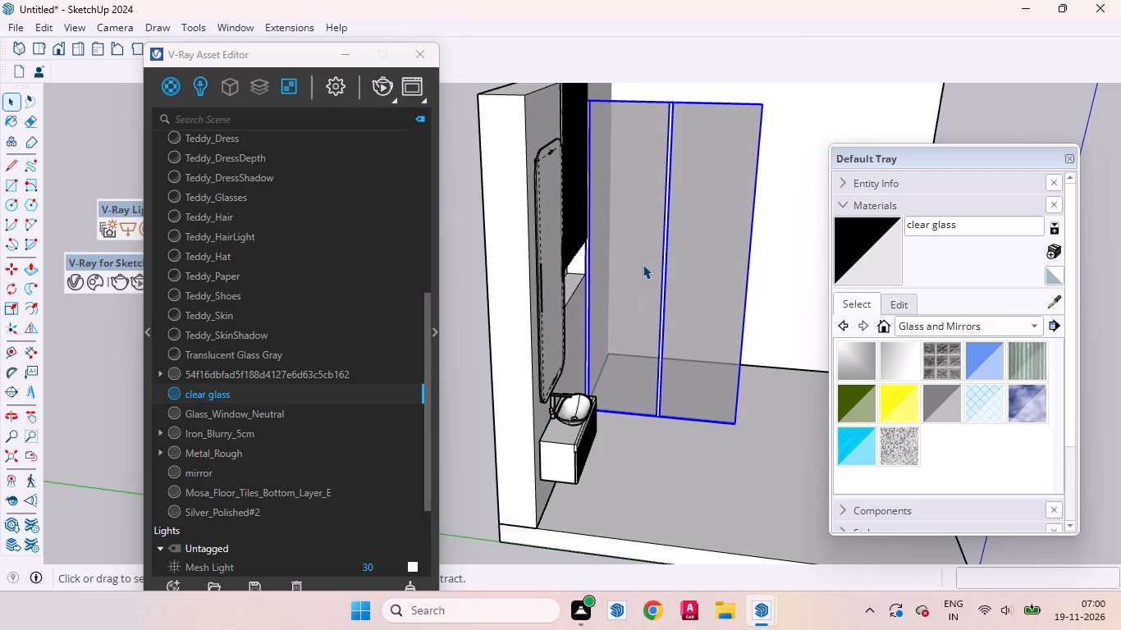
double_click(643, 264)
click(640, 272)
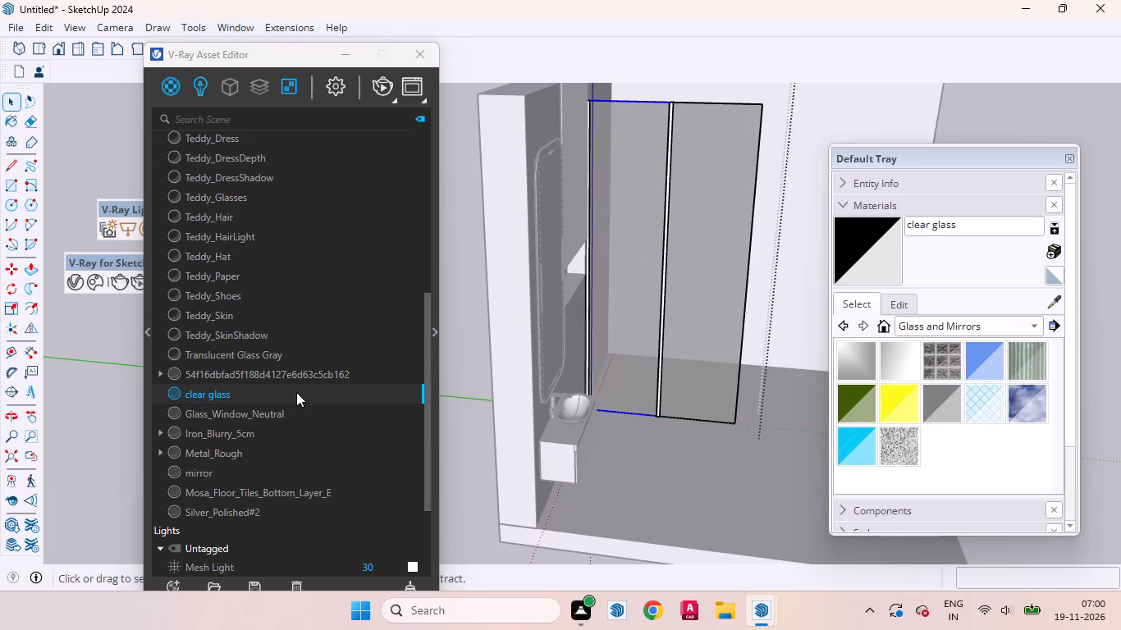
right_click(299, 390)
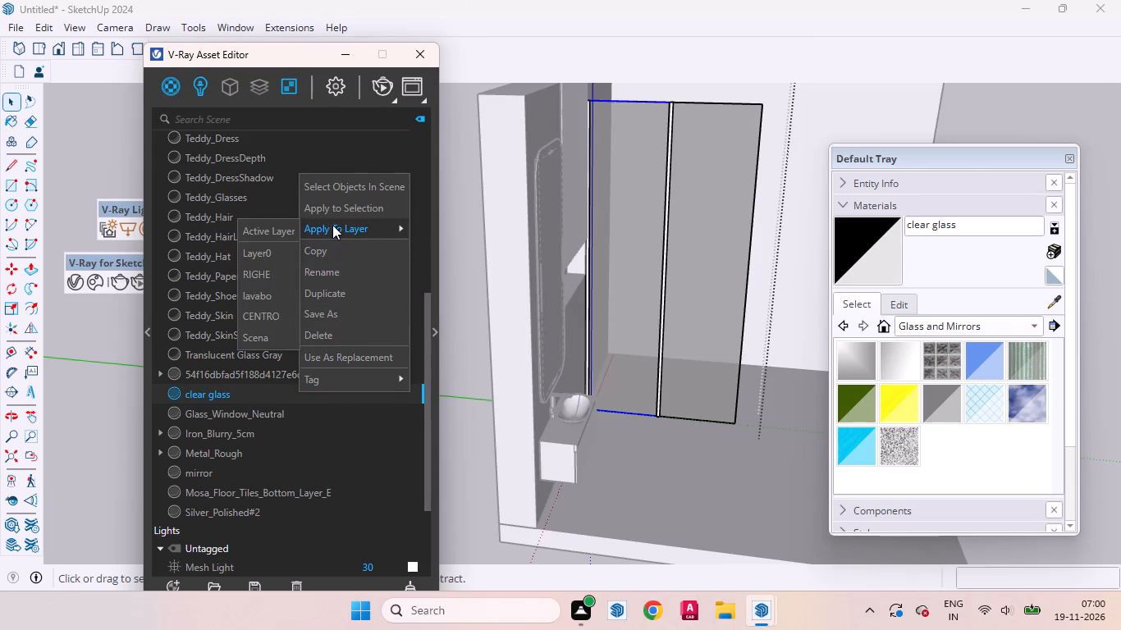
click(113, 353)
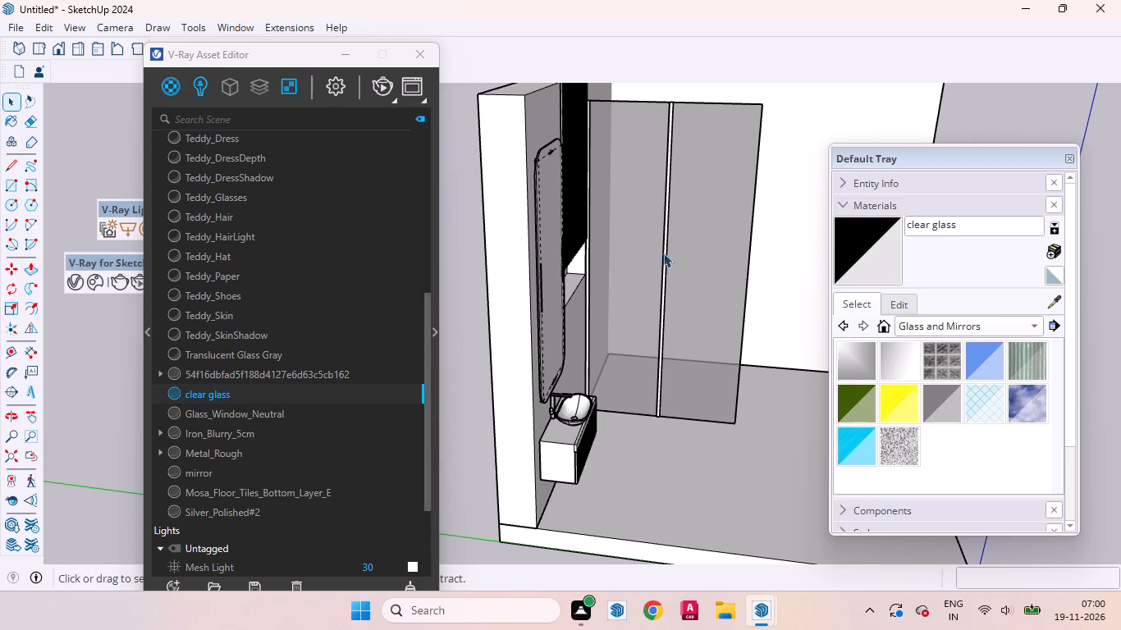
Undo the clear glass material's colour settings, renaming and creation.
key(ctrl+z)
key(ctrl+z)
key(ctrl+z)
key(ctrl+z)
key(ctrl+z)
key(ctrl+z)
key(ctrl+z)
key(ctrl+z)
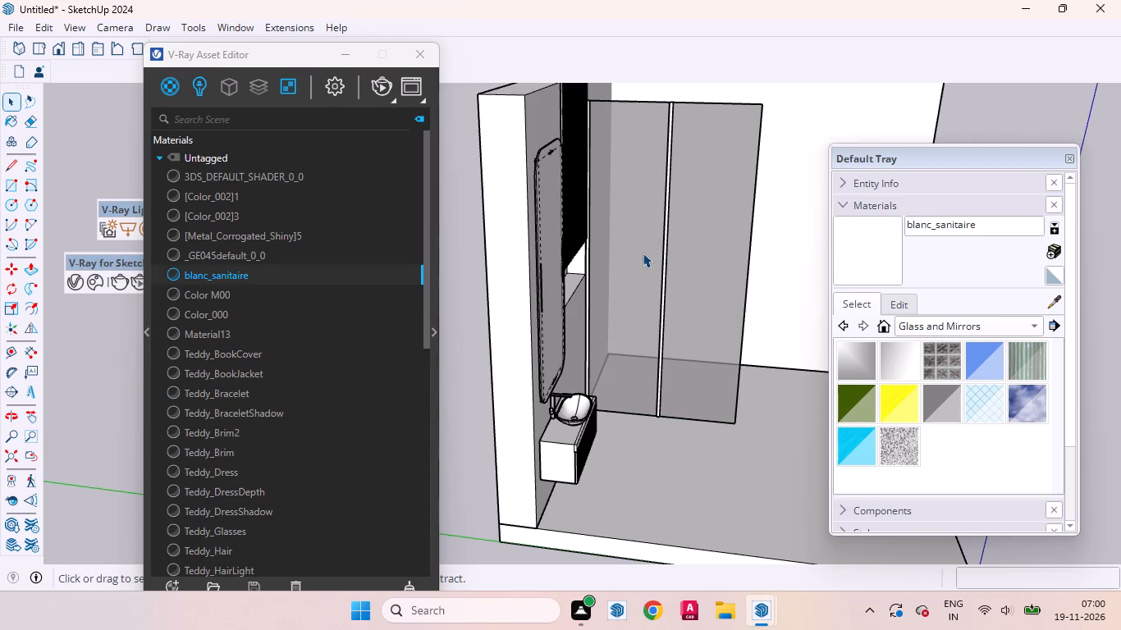
Undo the outer panel's widening, the guide deletions and the Translucent Glass Gray painting on both partition panels.
scroll(363, 351, down, 3)
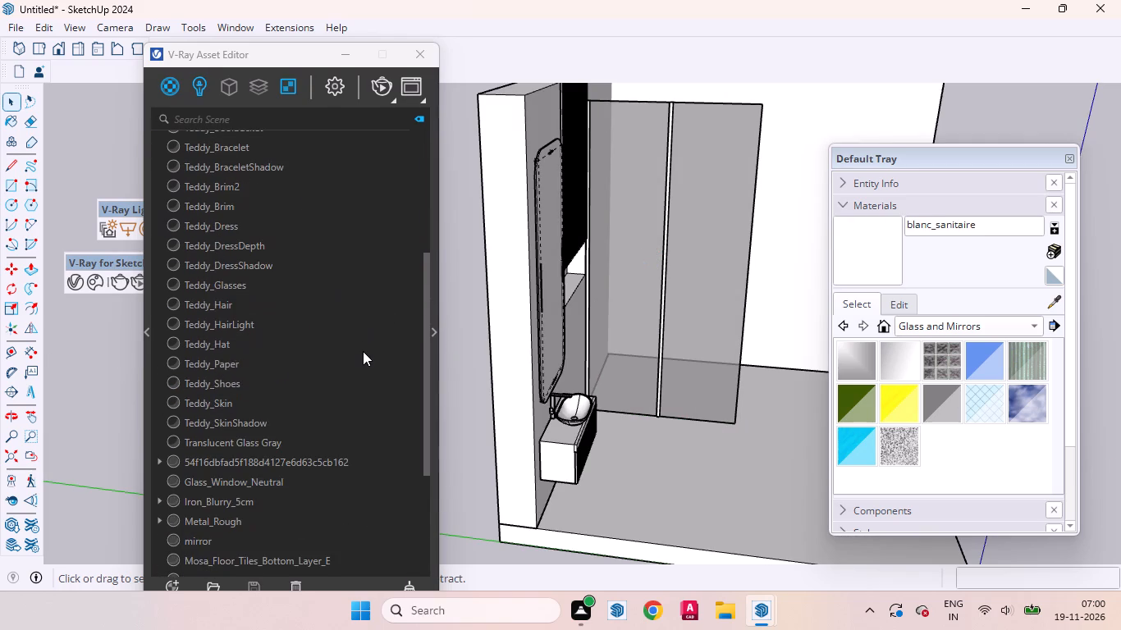
scroll(363, 351, down, 3)
scroll(336, 372, up, 10)
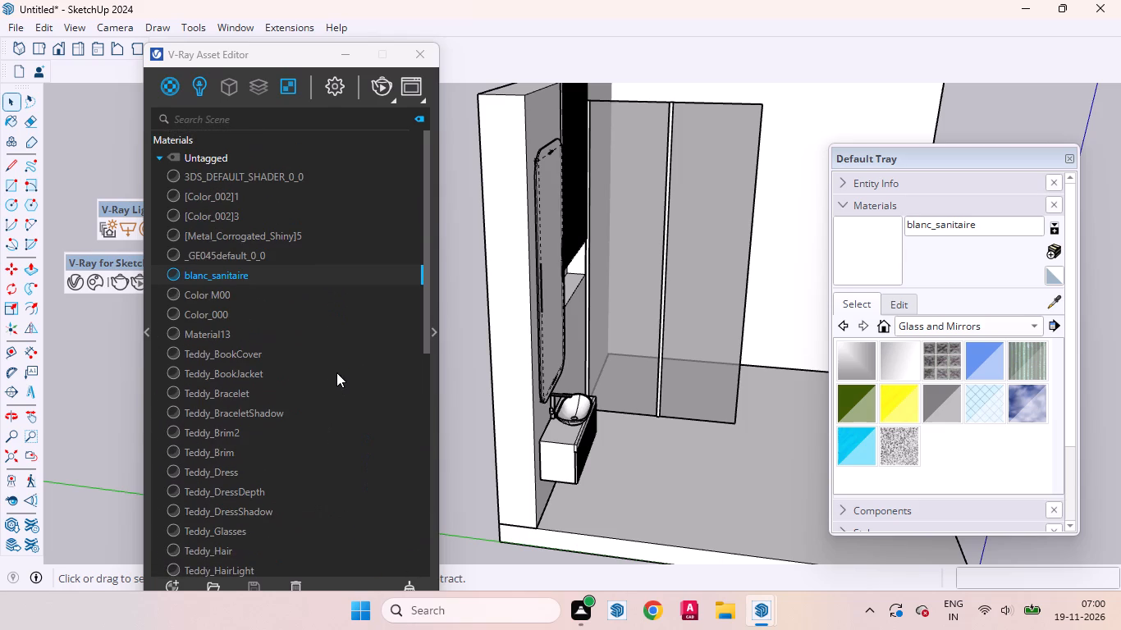
scroll(336, 372, up, 5)
key(ctrl+z)
key(ctrl+z)
key(ctrl+z)
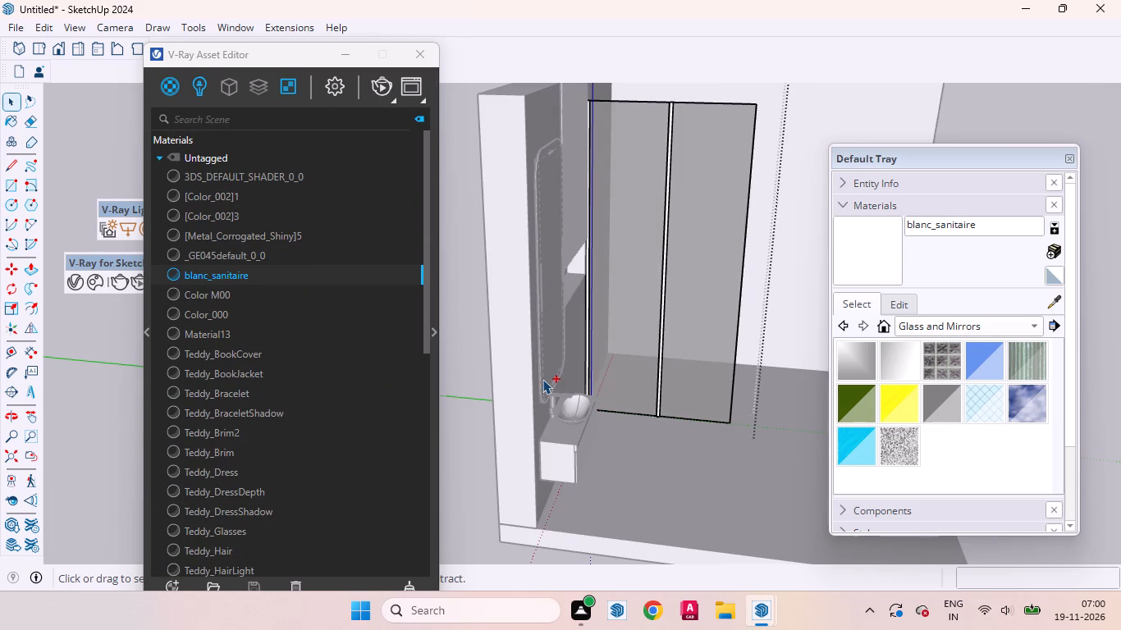
key(ctrl+z)
key(ctrl+z)
key(ctrl+z)
key(ctrl+z)
key(ctrl+z)
key(ctrl+z)
key(ctrl+z)
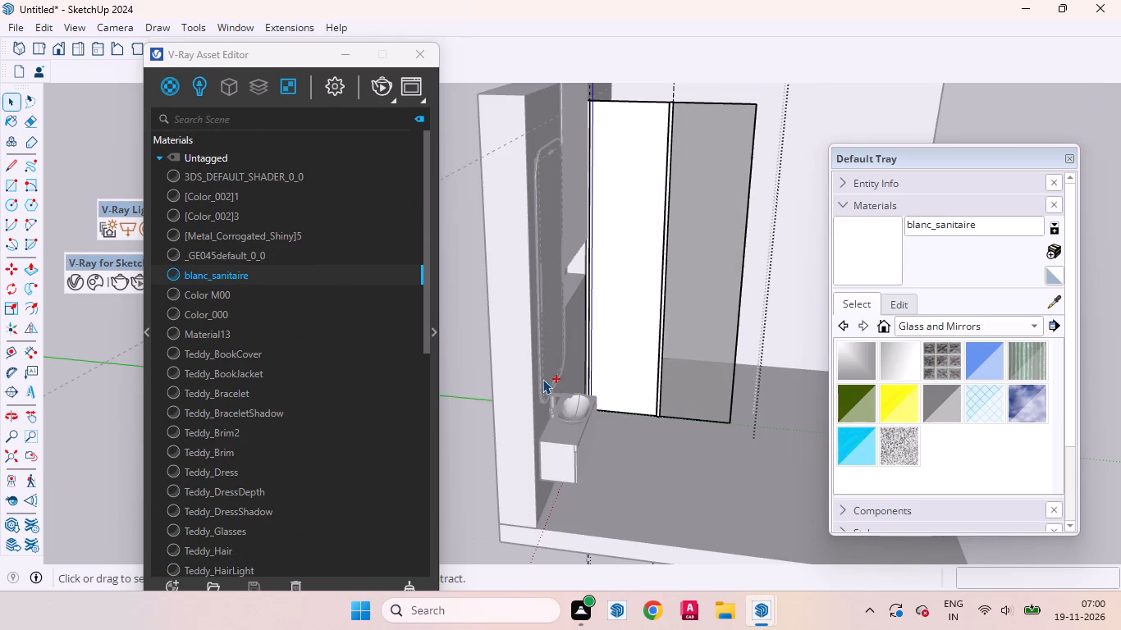
key(ctrl+z)
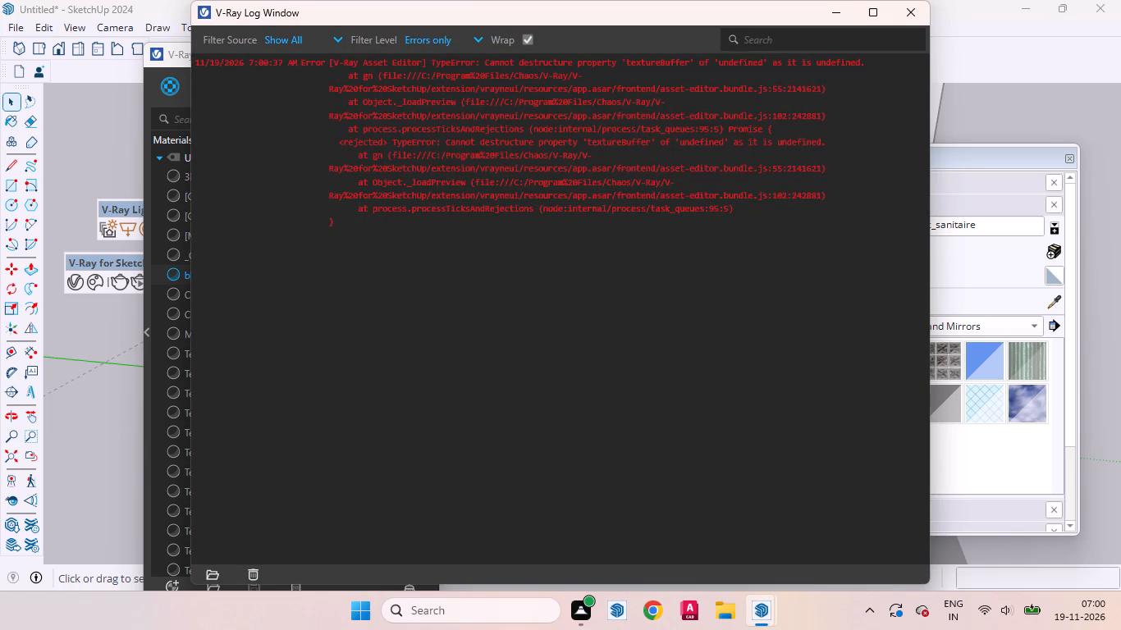
click(916, 16)
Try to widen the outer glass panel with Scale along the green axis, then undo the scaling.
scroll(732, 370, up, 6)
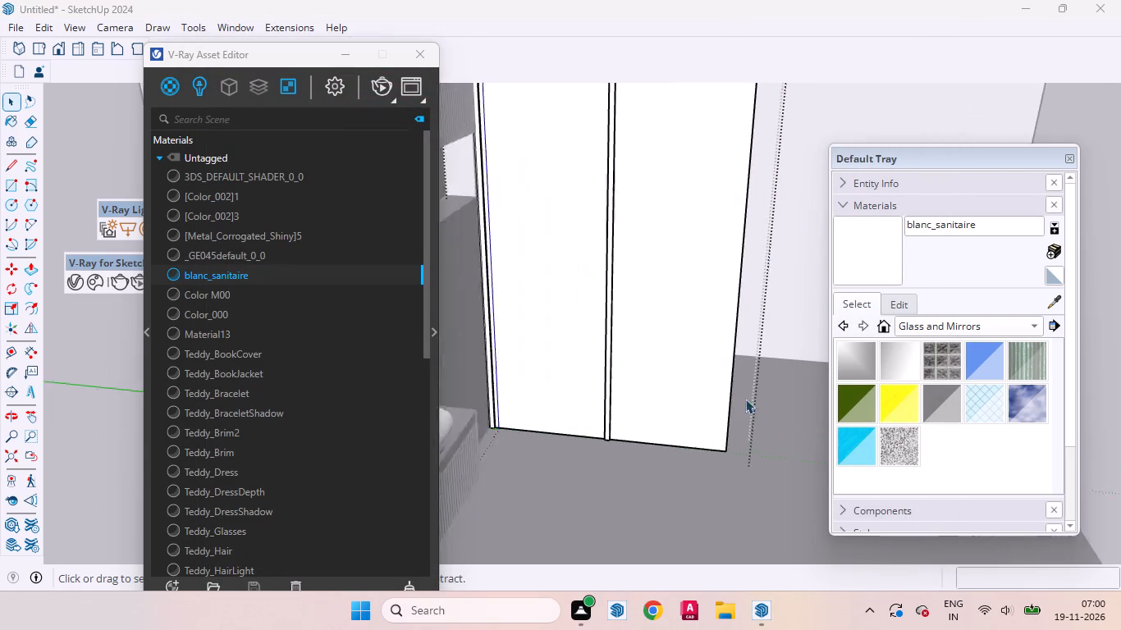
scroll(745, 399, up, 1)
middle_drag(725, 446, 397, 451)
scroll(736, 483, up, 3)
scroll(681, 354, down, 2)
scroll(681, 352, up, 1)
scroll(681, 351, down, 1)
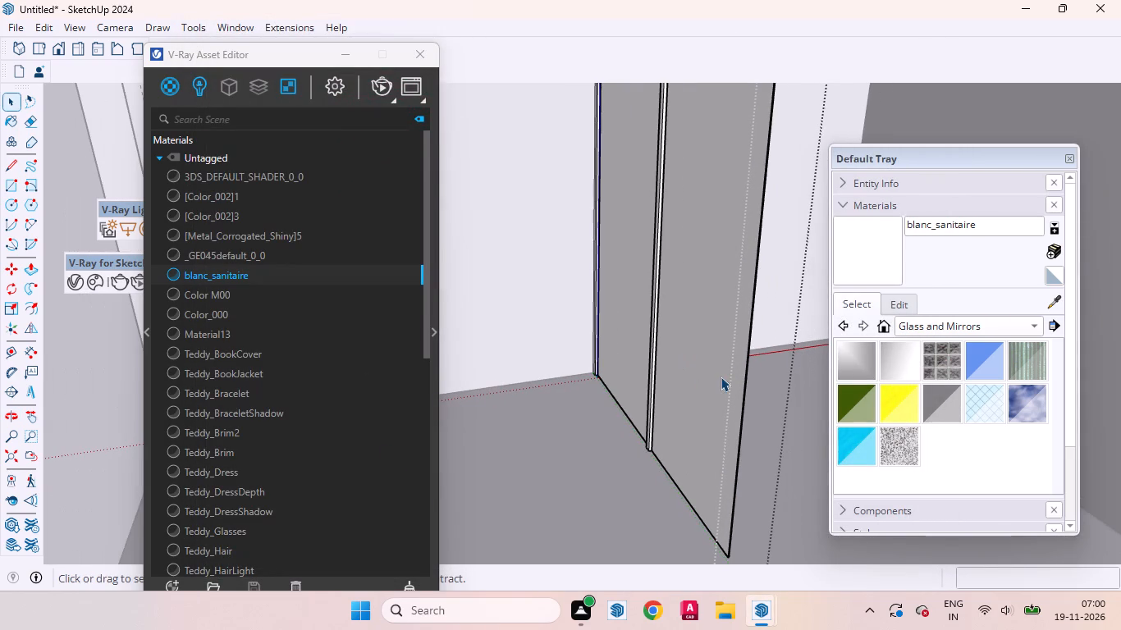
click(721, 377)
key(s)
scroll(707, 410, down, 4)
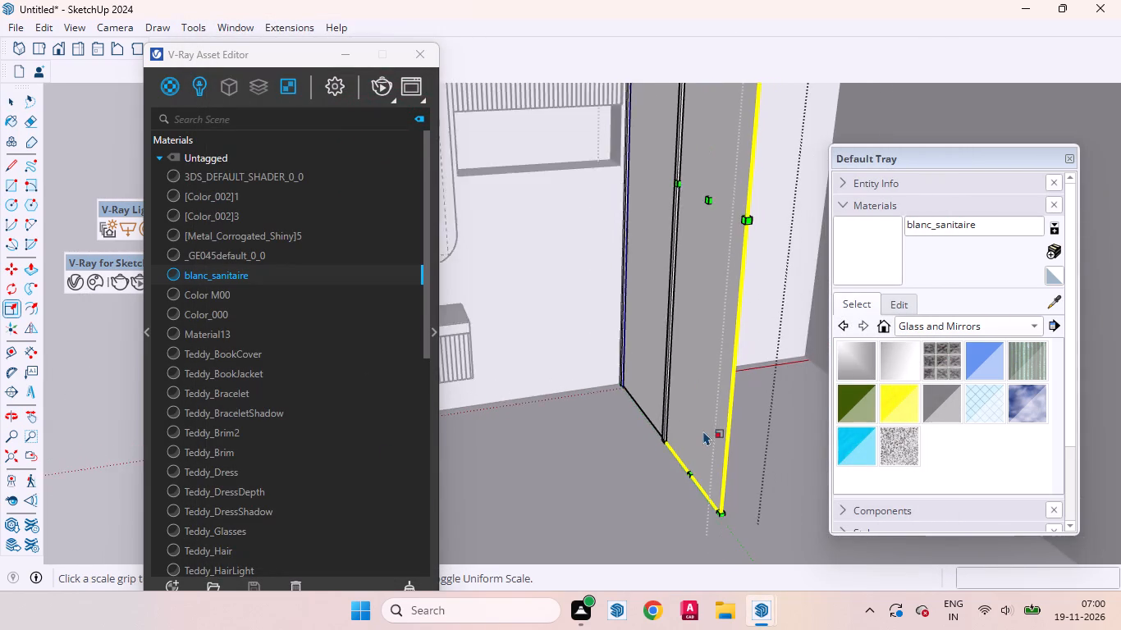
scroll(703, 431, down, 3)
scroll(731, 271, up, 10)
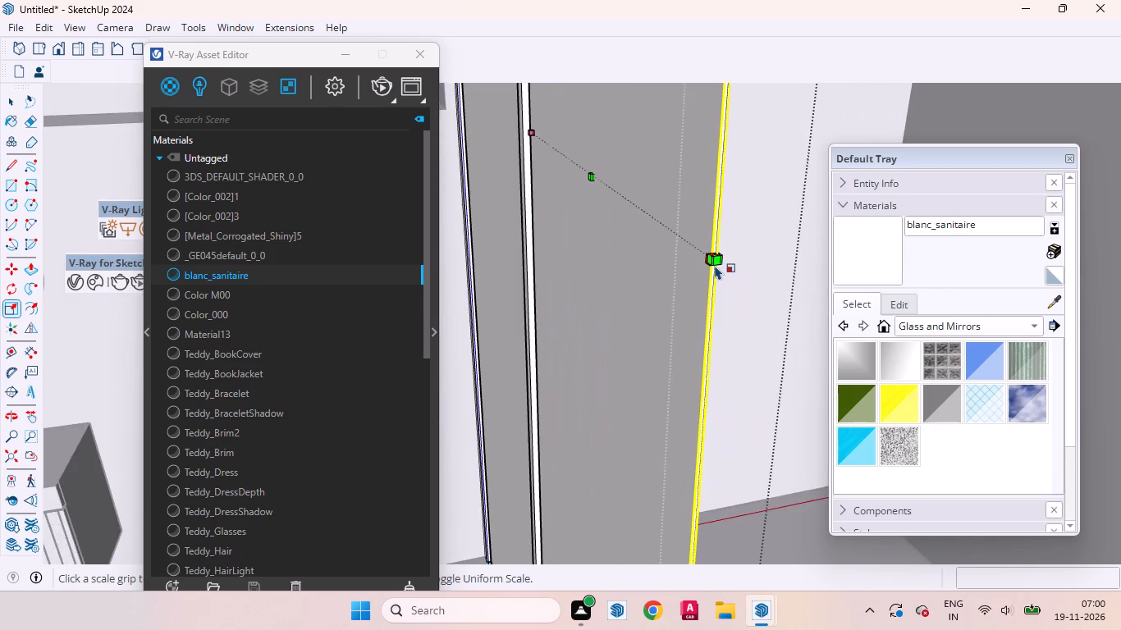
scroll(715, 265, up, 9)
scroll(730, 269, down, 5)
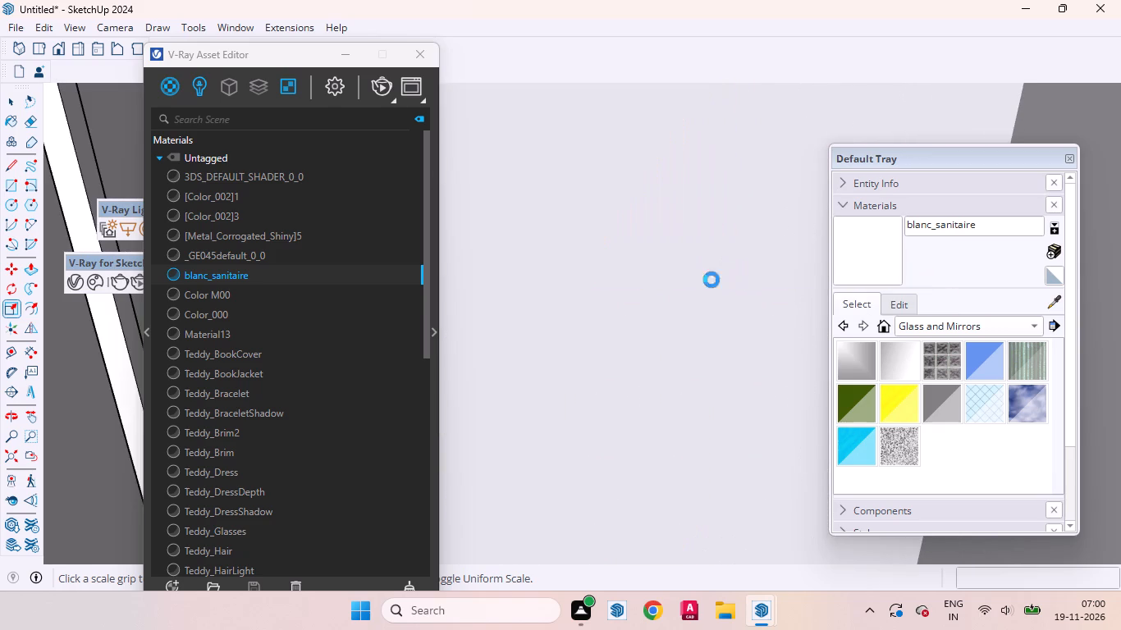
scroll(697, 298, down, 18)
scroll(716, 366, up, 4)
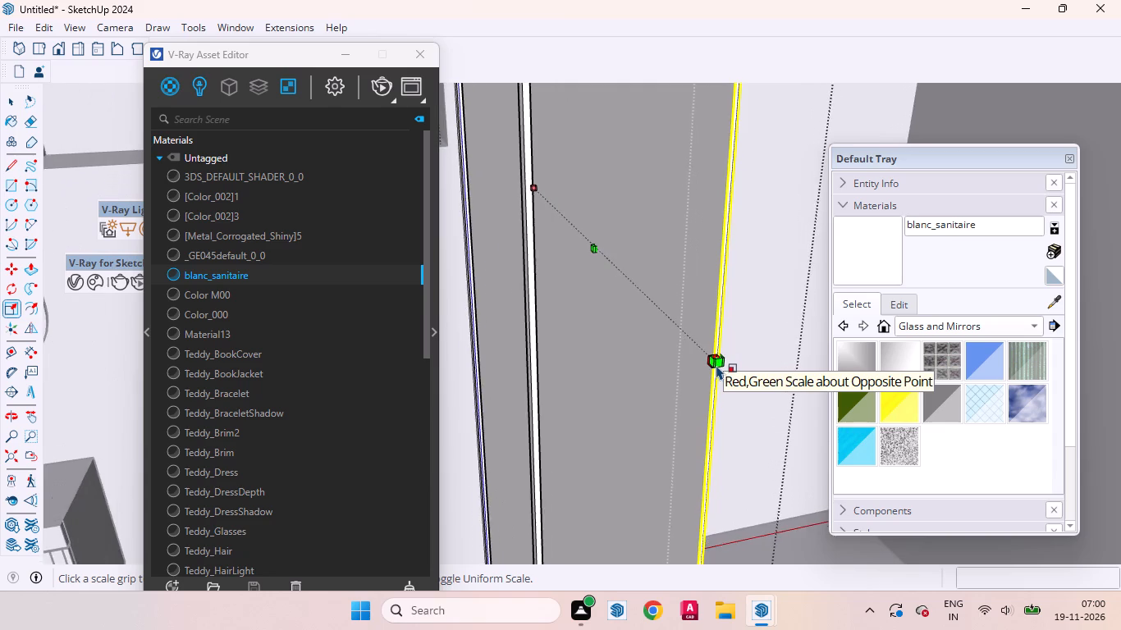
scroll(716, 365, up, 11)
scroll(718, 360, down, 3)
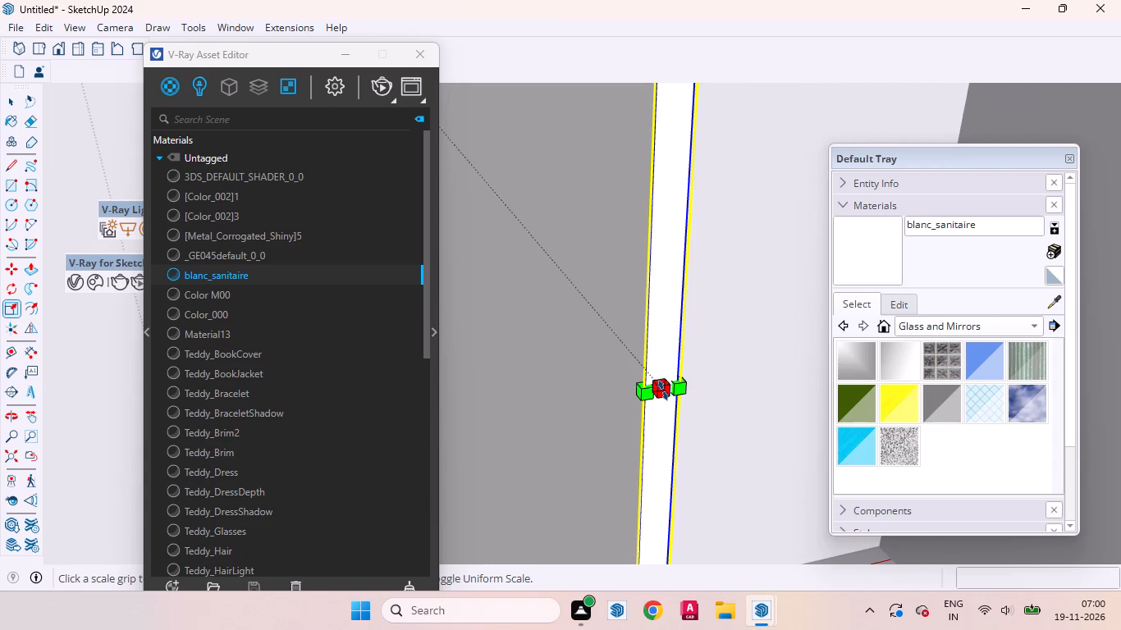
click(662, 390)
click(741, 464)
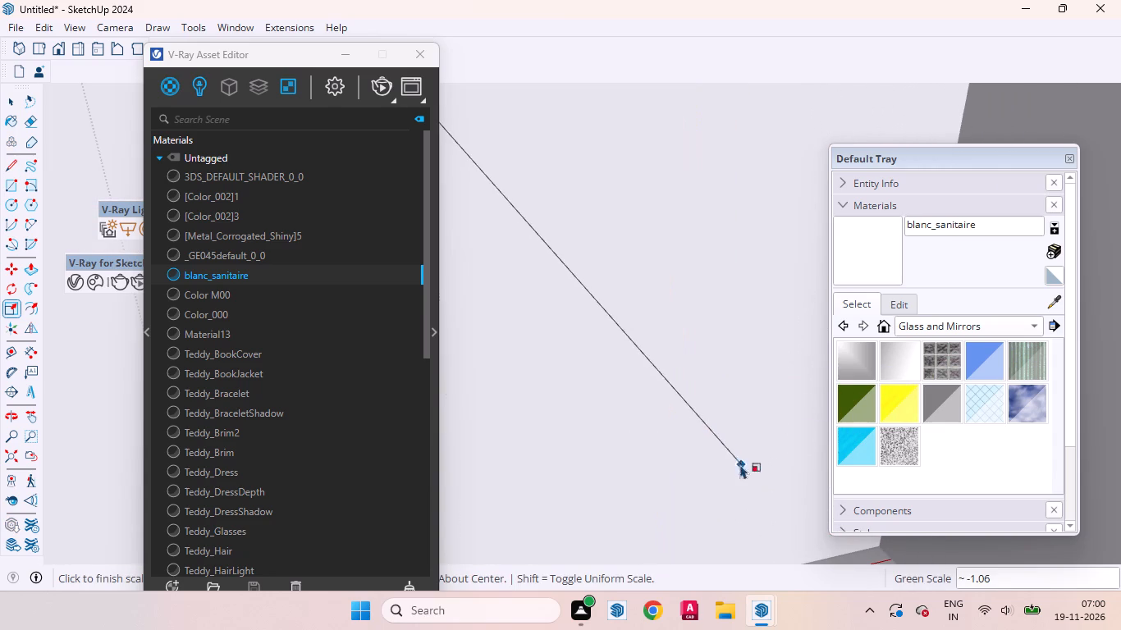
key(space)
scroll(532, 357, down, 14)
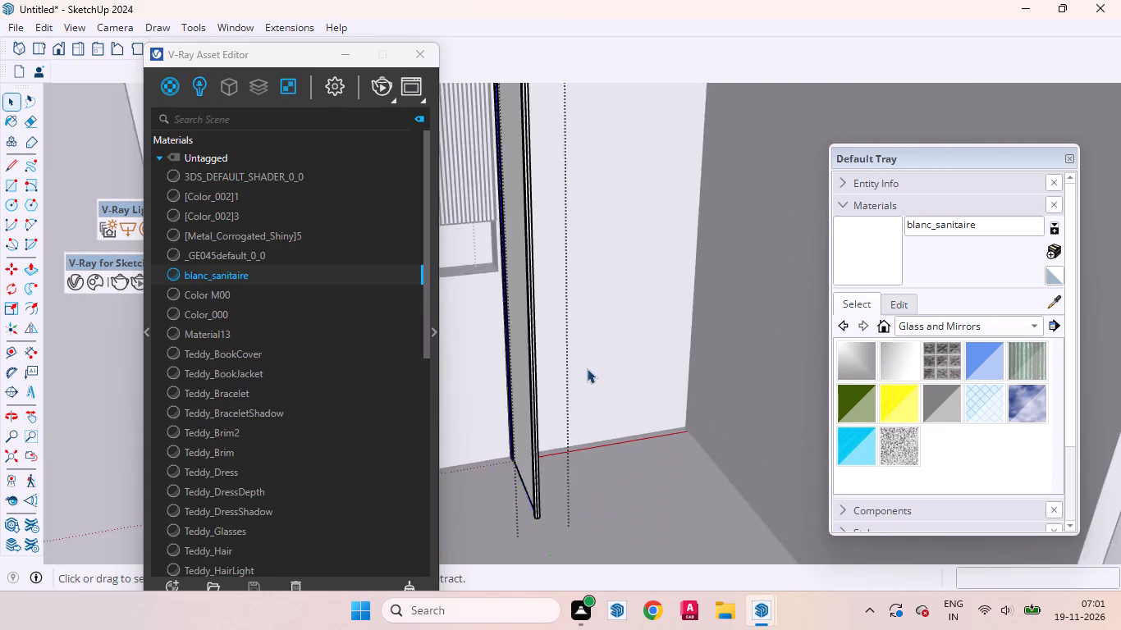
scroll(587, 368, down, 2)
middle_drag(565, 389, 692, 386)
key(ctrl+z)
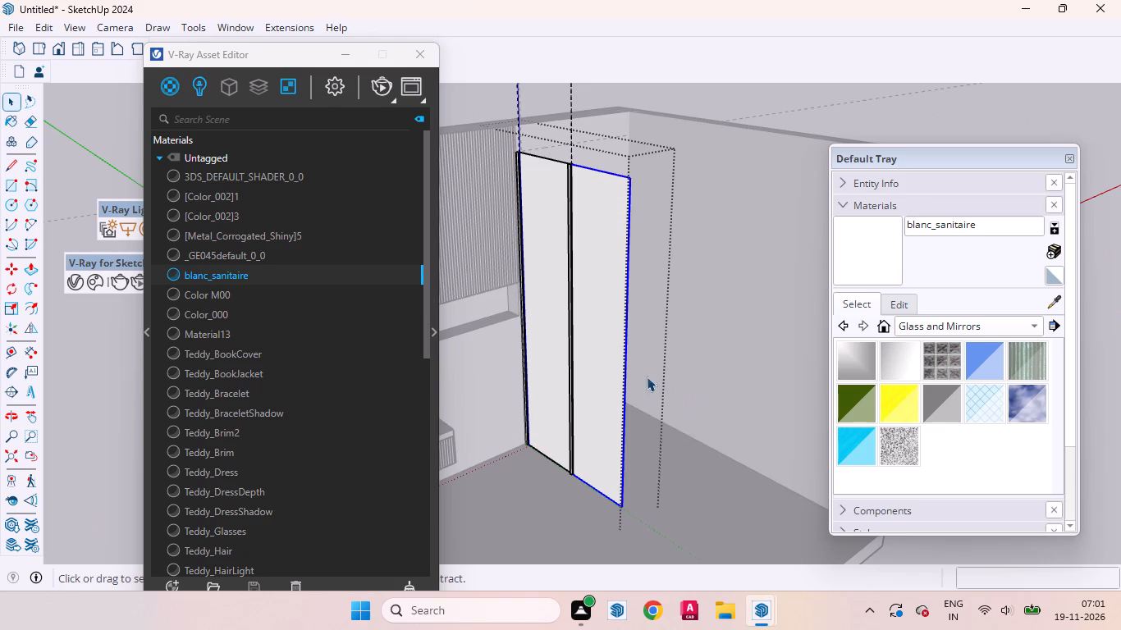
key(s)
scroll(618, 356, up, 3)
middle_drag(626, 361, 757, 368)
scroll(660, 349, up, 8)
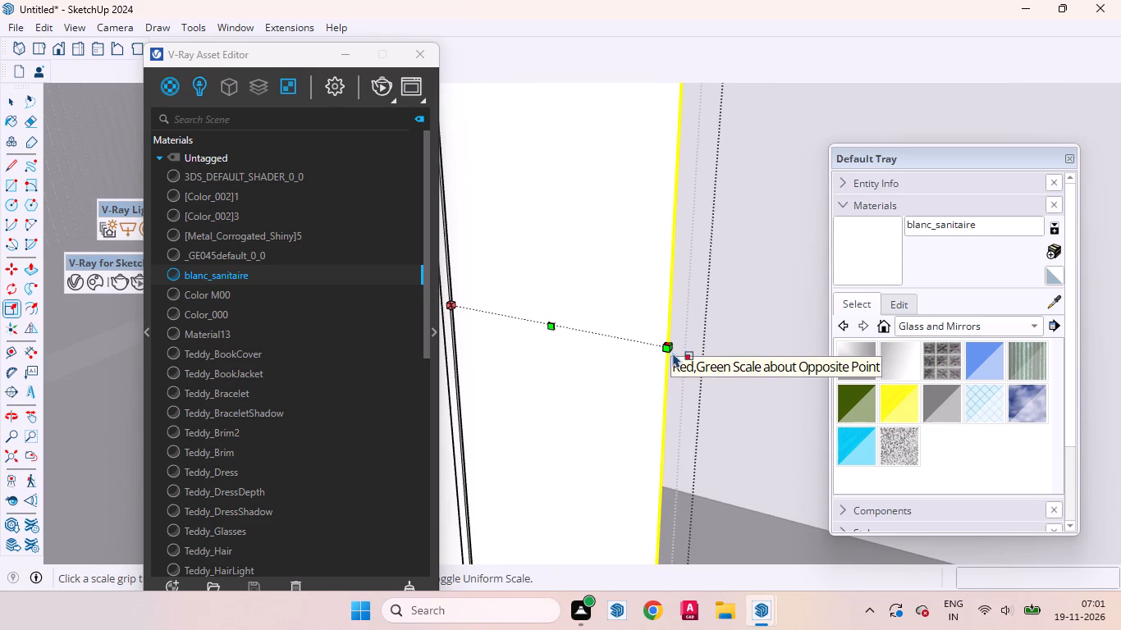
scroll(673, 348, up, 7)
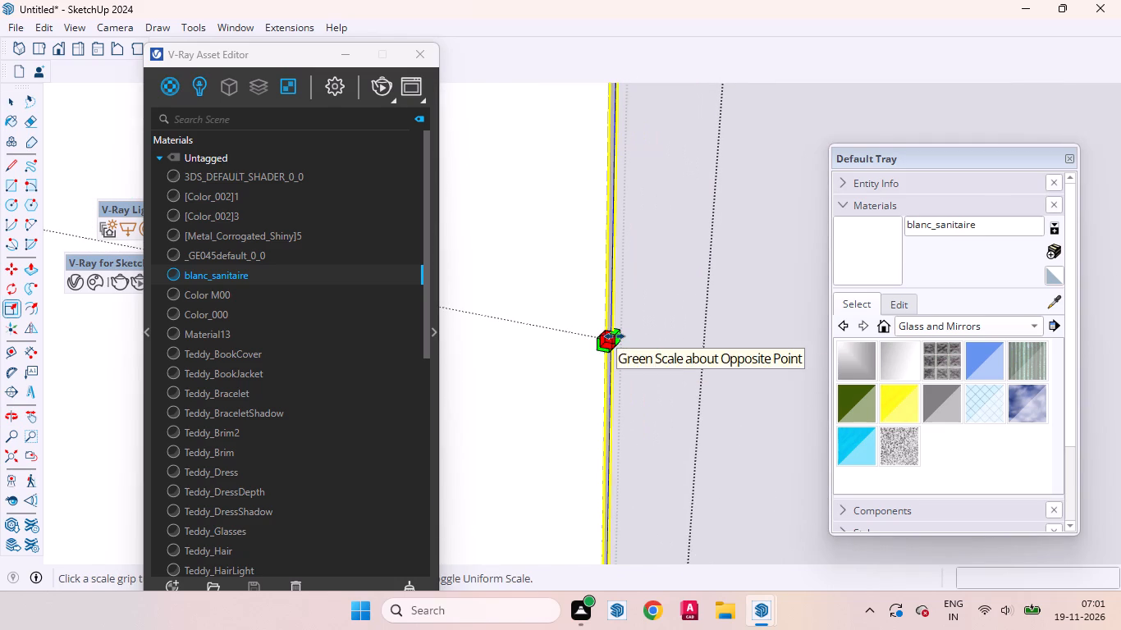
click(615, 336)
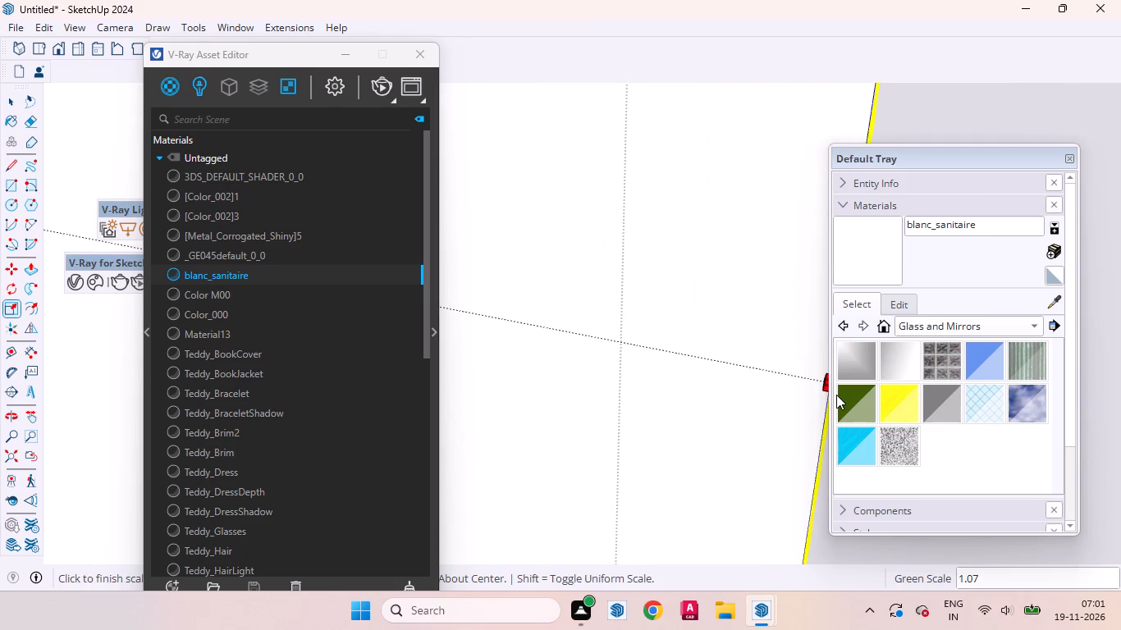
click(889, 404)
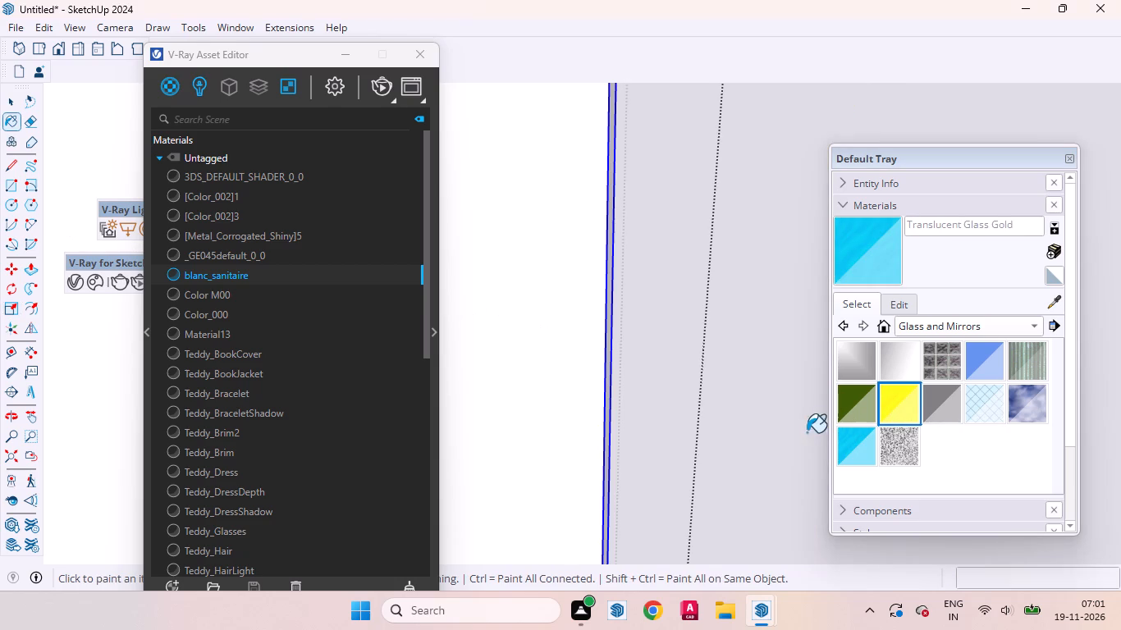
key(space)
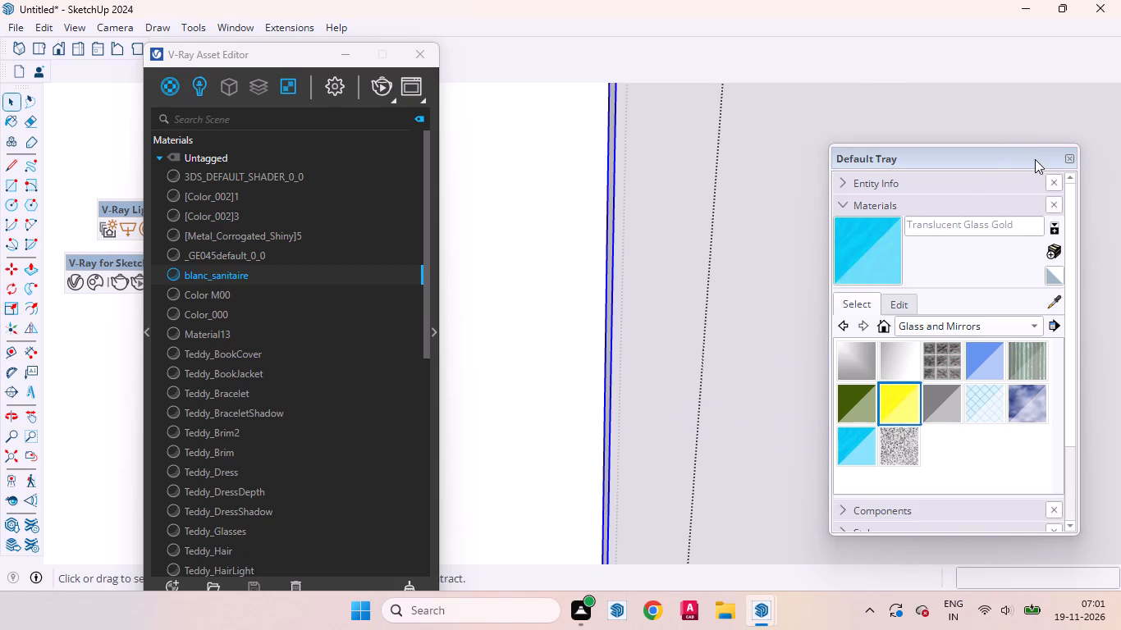
Widen the outer glass panel with Scale along the green axis by a factor of about 1.08, moving the materials tray clear while scaling.
drag(1022, 159, 224, 358)
key(s)
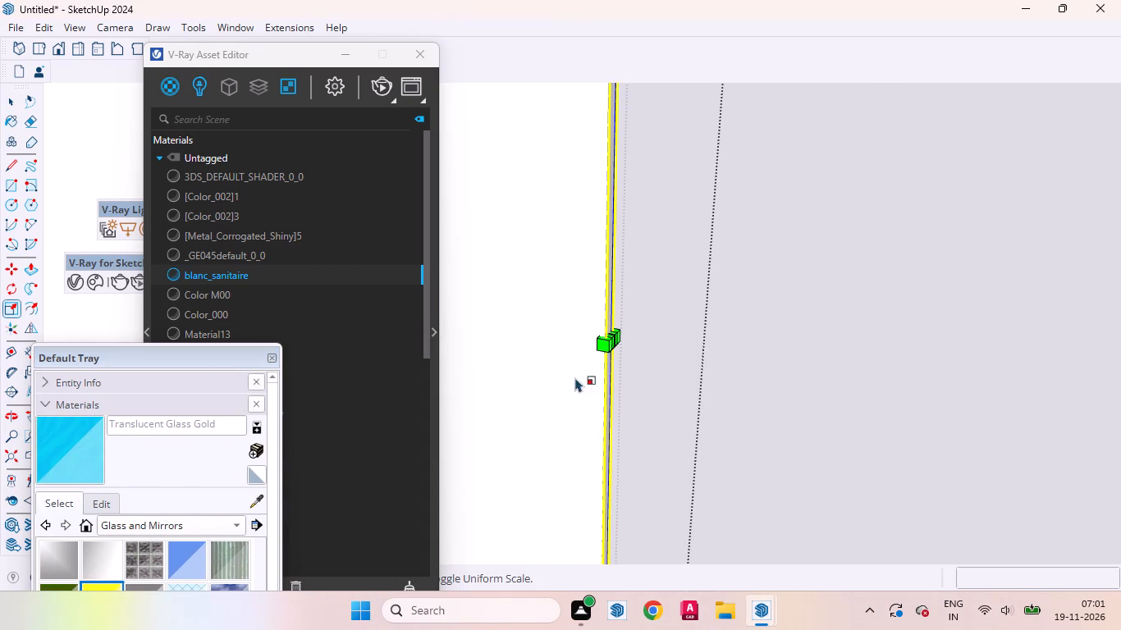
click(616, 340)
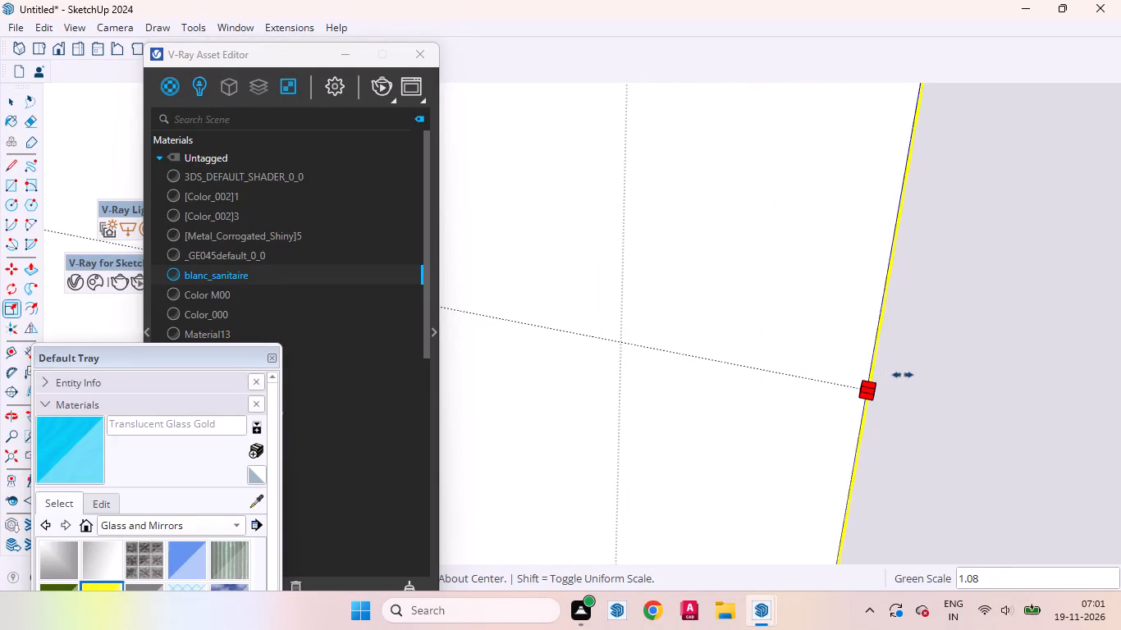
click(936, 380)
key(space)
scroll(735, 413, down, 1)
scroll(735, 413, up, 1)
scroll(735, 413, down, 10)
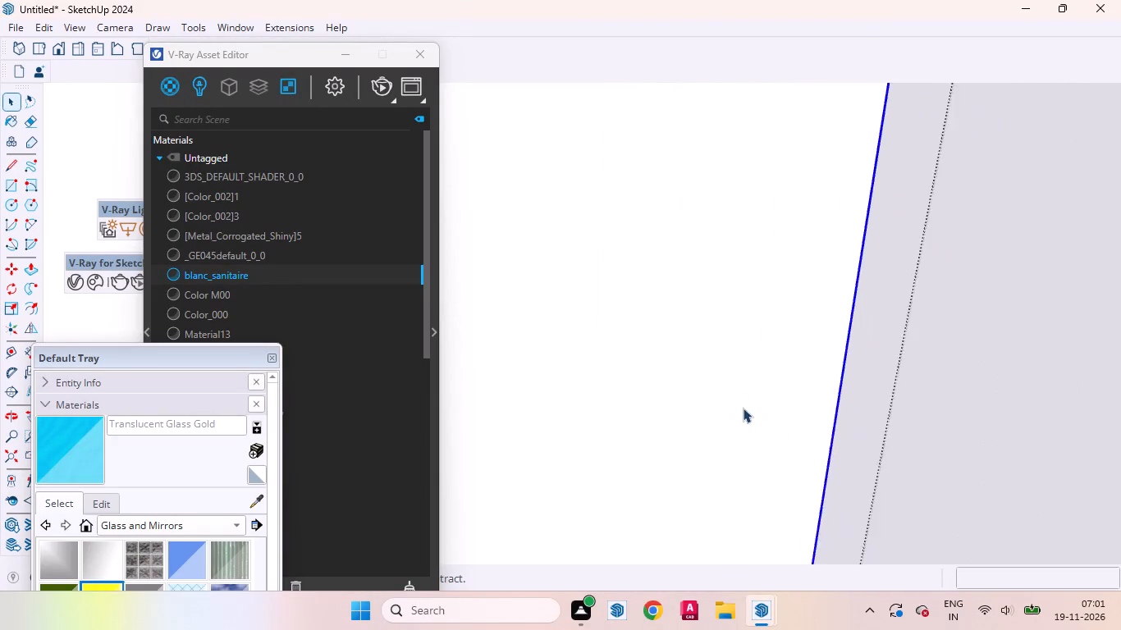
scroll(743, 408, down, 20)
scroll(743, 408, down, 11)
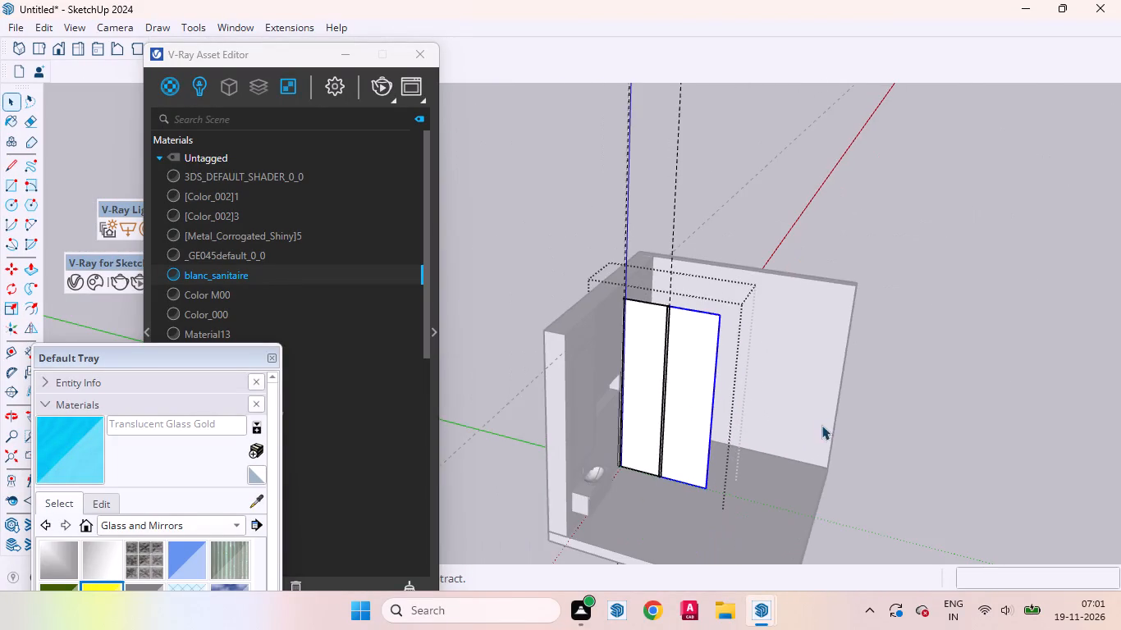
middle_drag(805, 435, 684, 404)
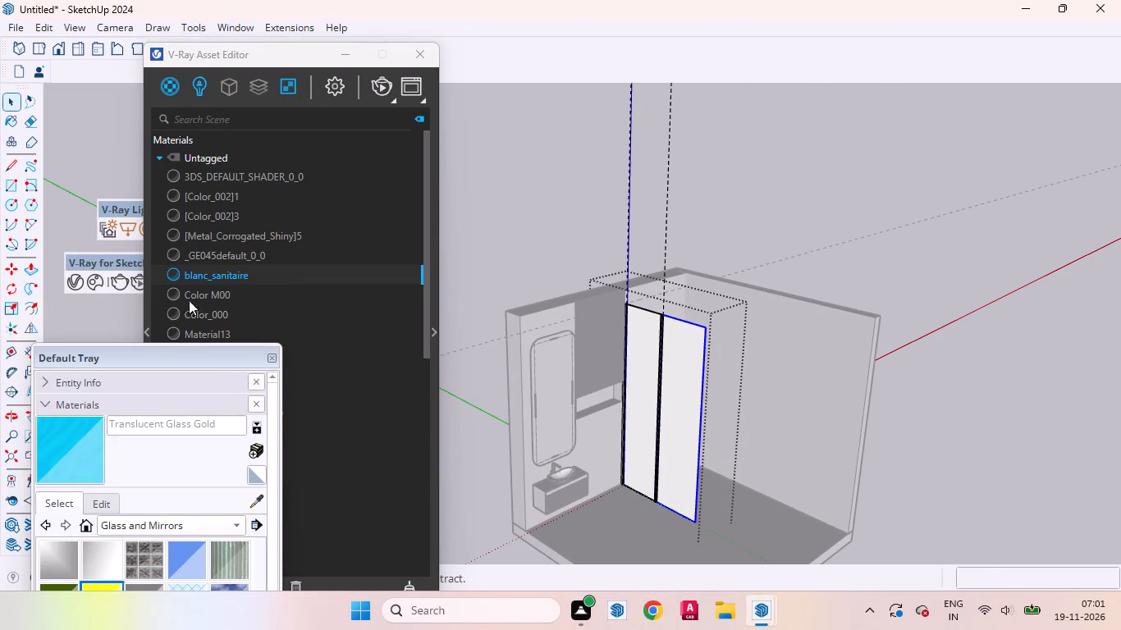
drag(177, 360, 1001, 213)
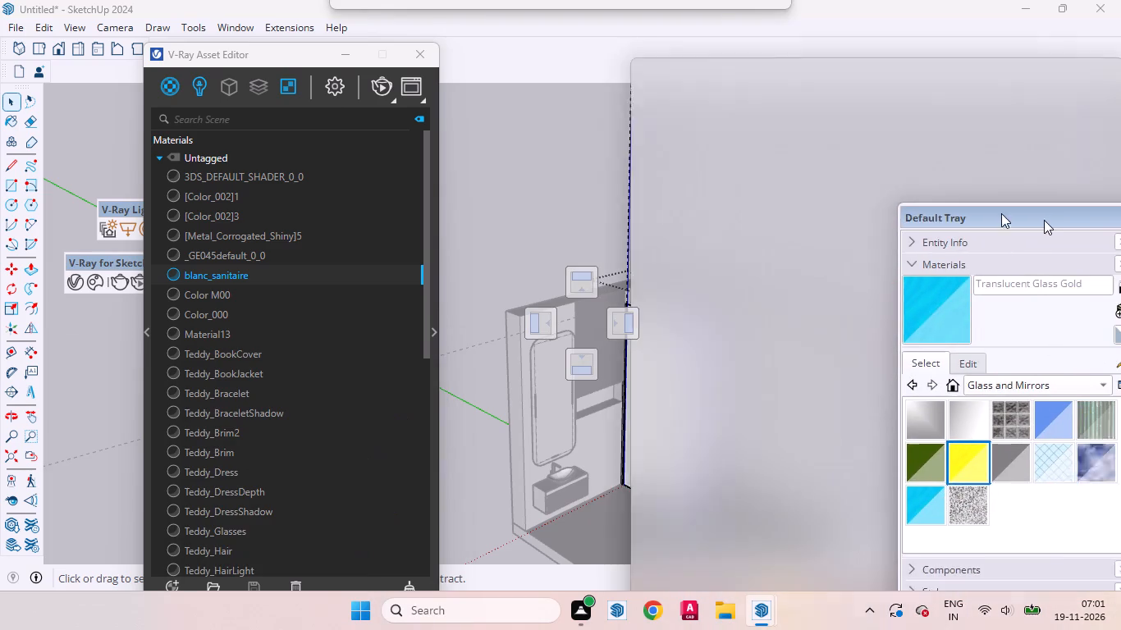
drag(1001, 213, 932, 176)
Create a new Generic V-Ray material.
right_click(169, 88)
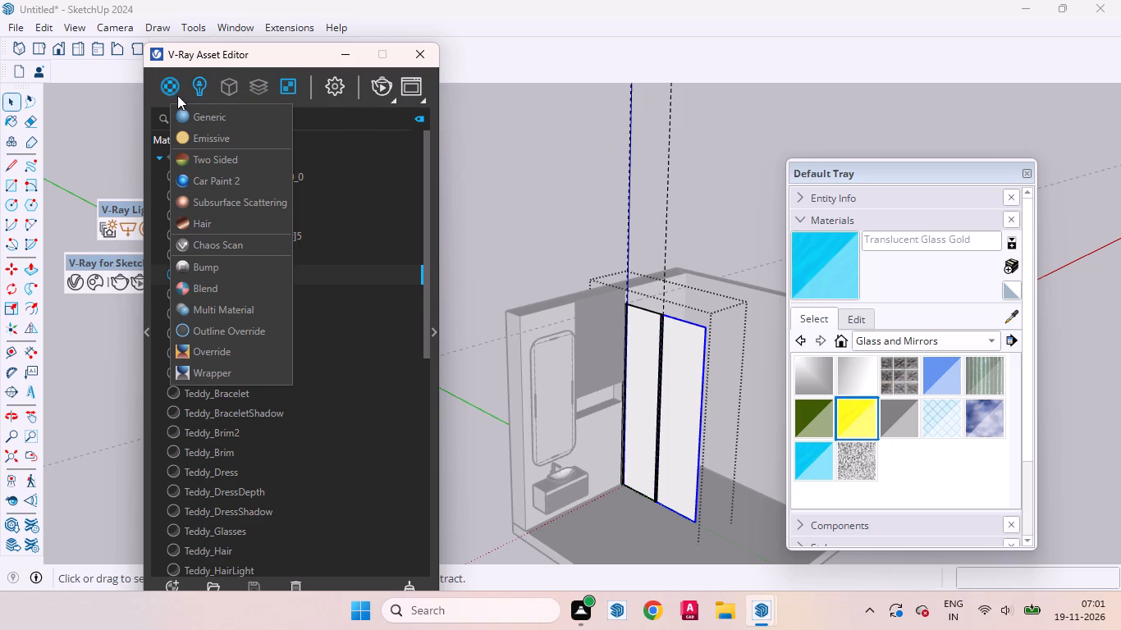
click(194, 113)
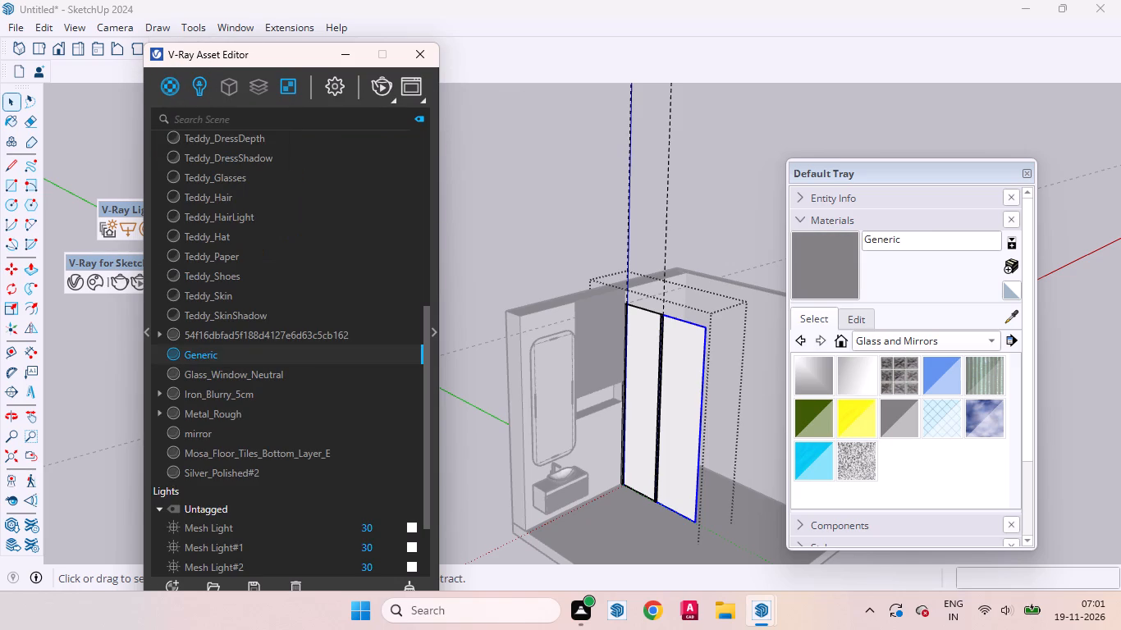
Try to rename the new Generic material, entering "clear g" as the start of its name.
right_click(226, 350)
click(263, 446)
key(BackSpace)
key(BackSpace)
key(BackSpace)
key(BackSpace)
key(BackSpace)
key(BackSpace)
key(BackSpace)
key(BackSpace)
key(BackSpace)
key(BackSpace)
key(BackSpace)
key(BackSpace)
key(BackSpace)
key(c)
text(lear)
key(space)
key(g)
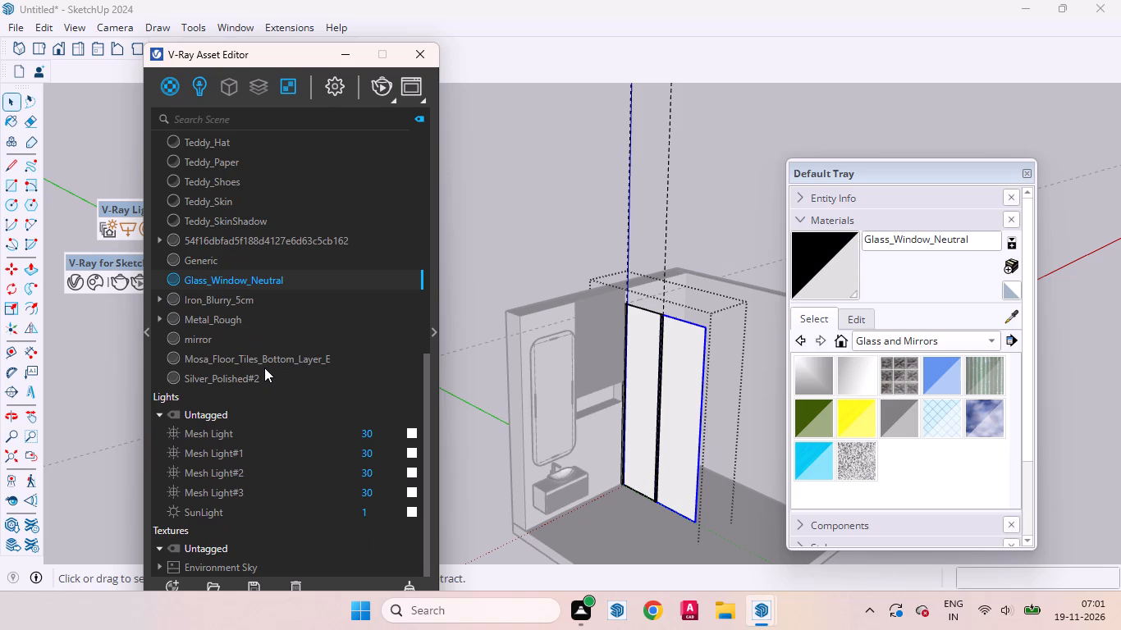
Rename the new Generic V-Ray material as clear glass.
click(200, 251)
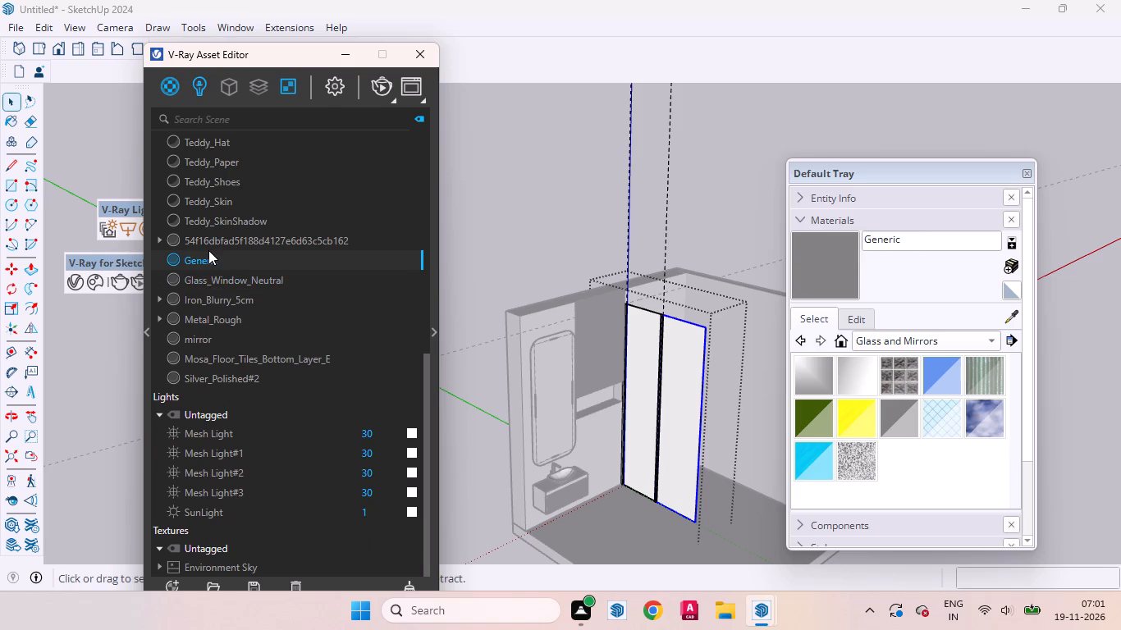
scroll(212, 251, up, 3)
scroll(213, 317, down, 1)
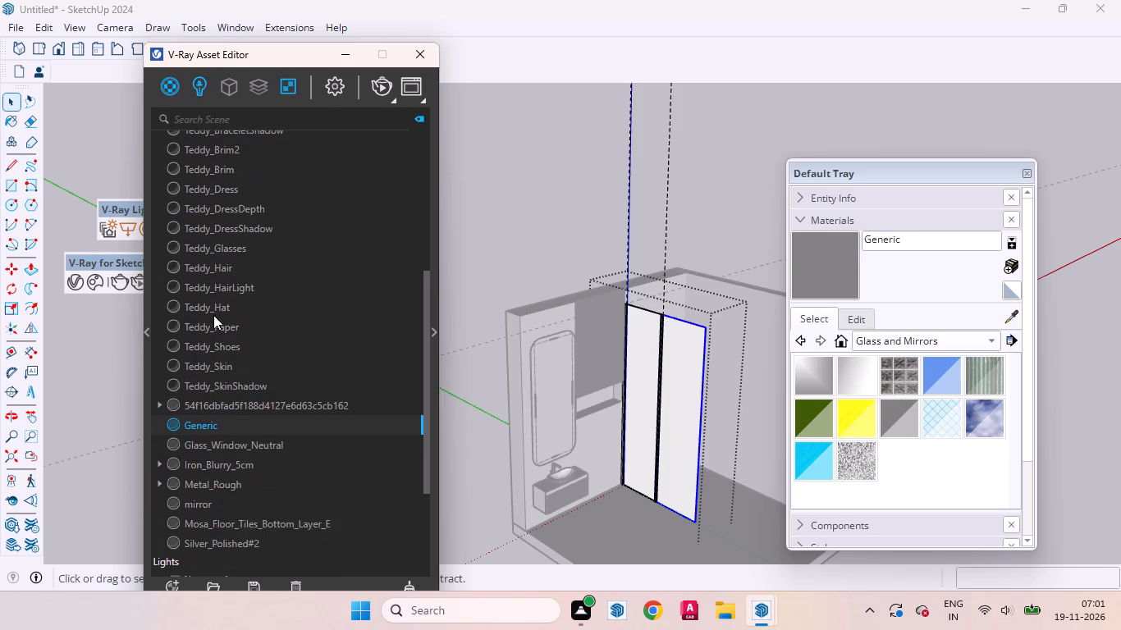
scroll(213, 315, down, 1)
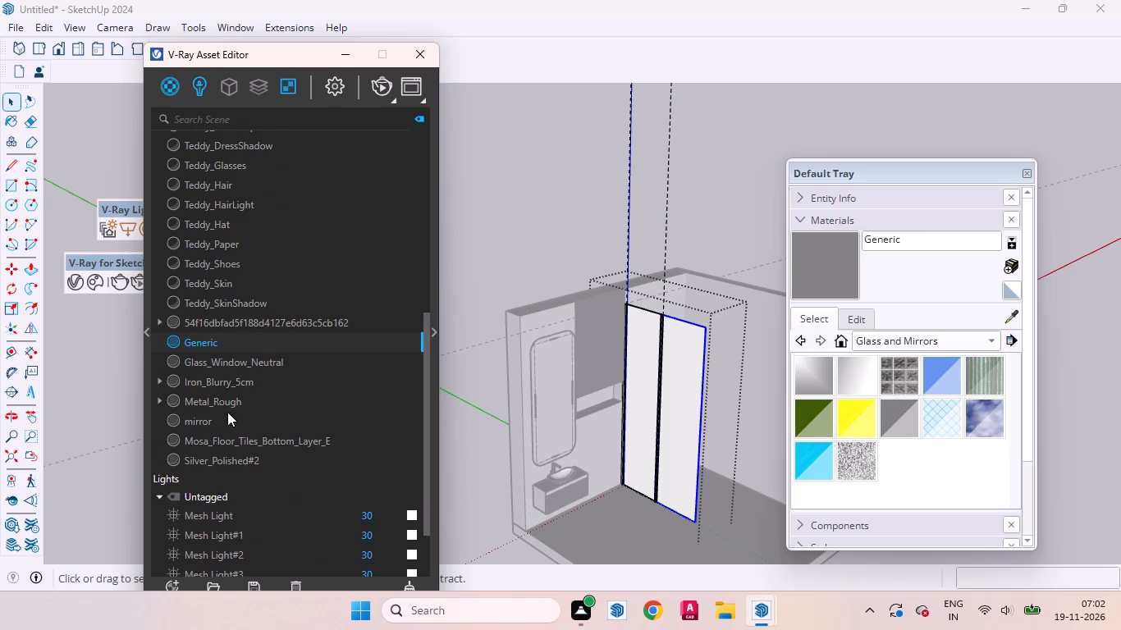
right_click(235, 342)
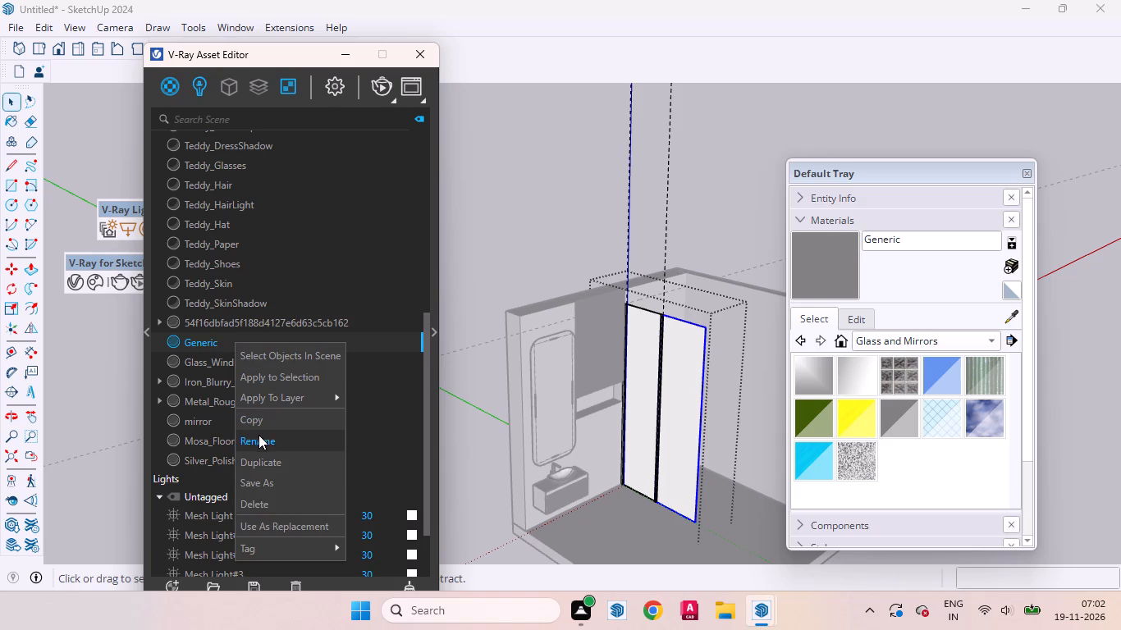
click(258, 441)
key(BackSpace)
key(BackSpace)
key(BackSpace)
key(BackSpace)
key(BackSpace)
key(BackSpace)
key(BackSpace)
key(BackSpace)
key(BackSpace)
key(BackSpace)
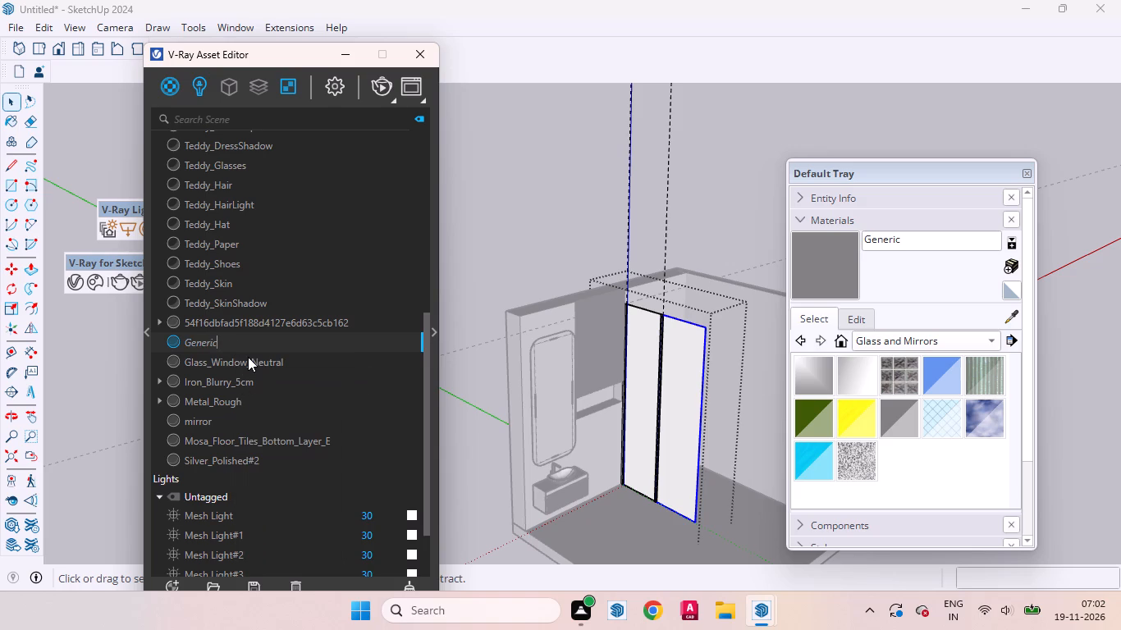
text(cl)
text(ear)
key(space)
text(gl)
text(ass)
Expand the material settings and search the scene assets for "cl" to select the clear glass material.
click(433, 330)
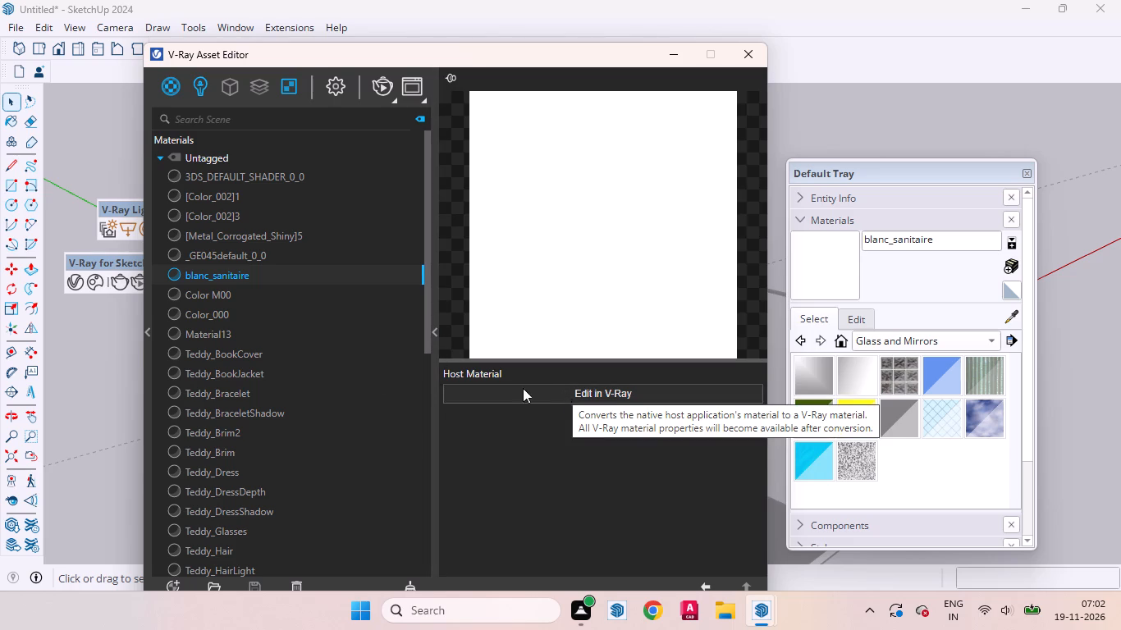
scroll(258, 358, down, 1)
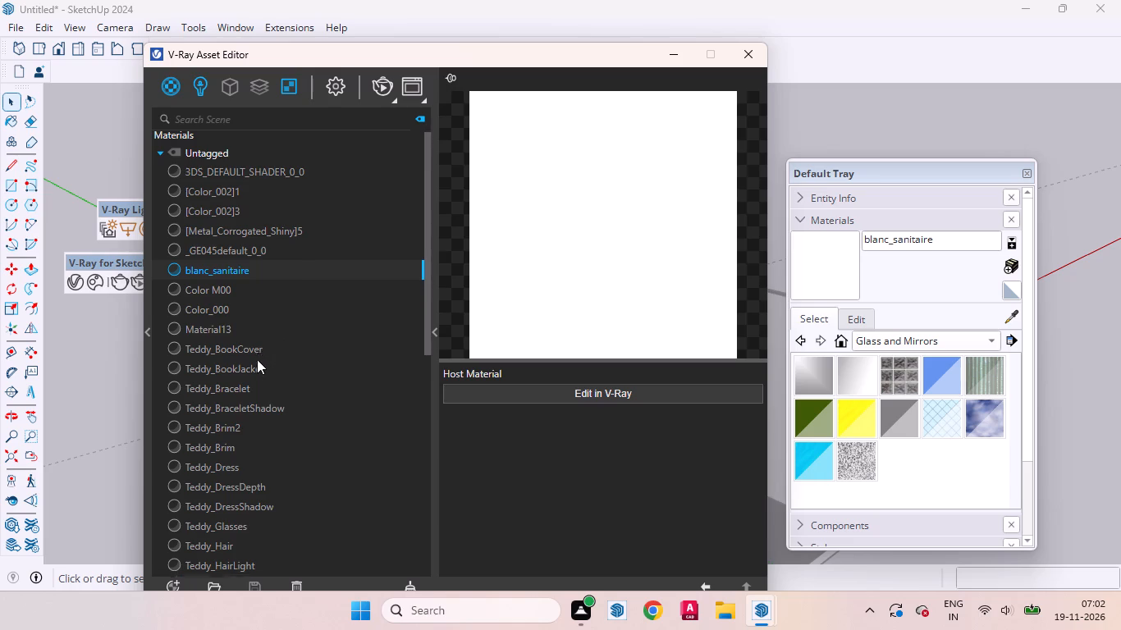
scroll(257, 359, down, 4)
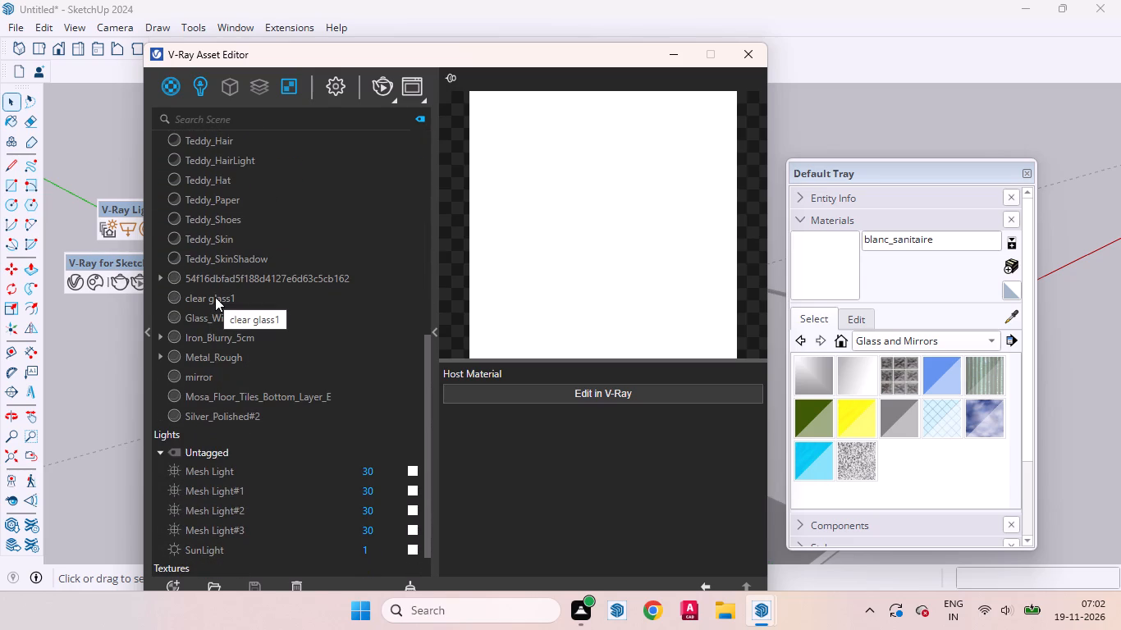
scroll(215, 297, up, 1)
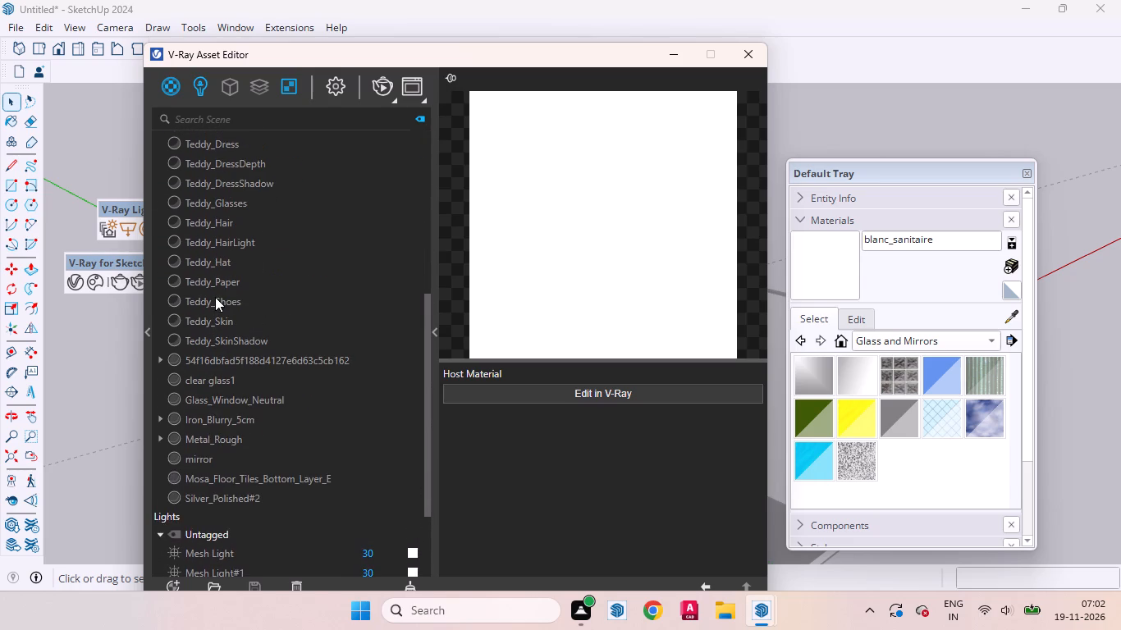
scroll(215, 297, up, 4)
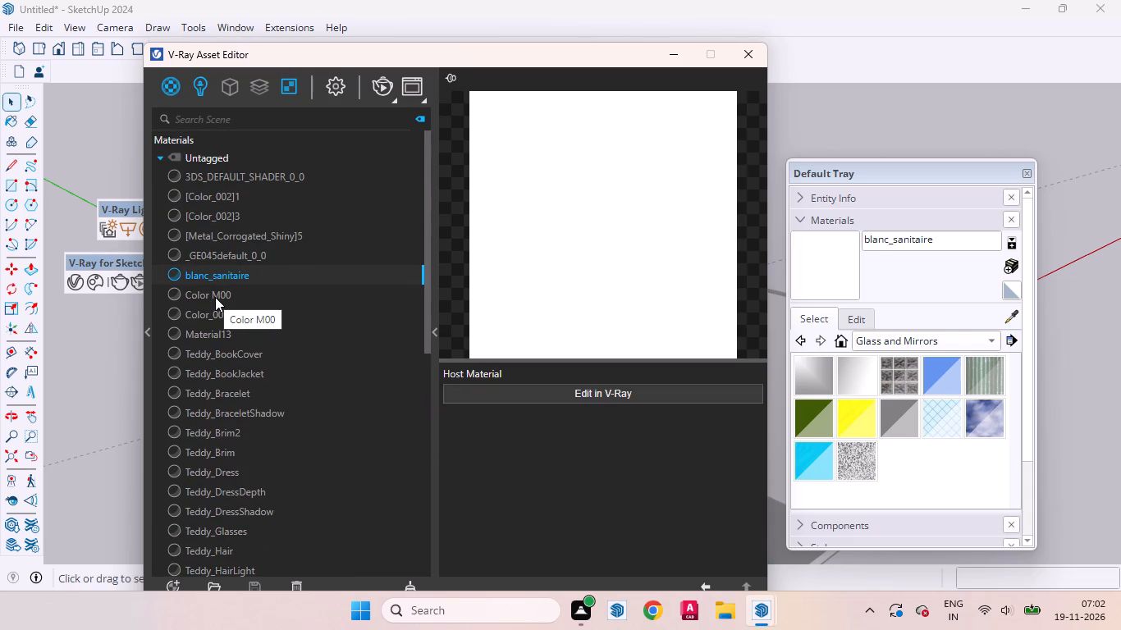
click(190, 121)
text(c,)
key(BackSpace)
key(l)
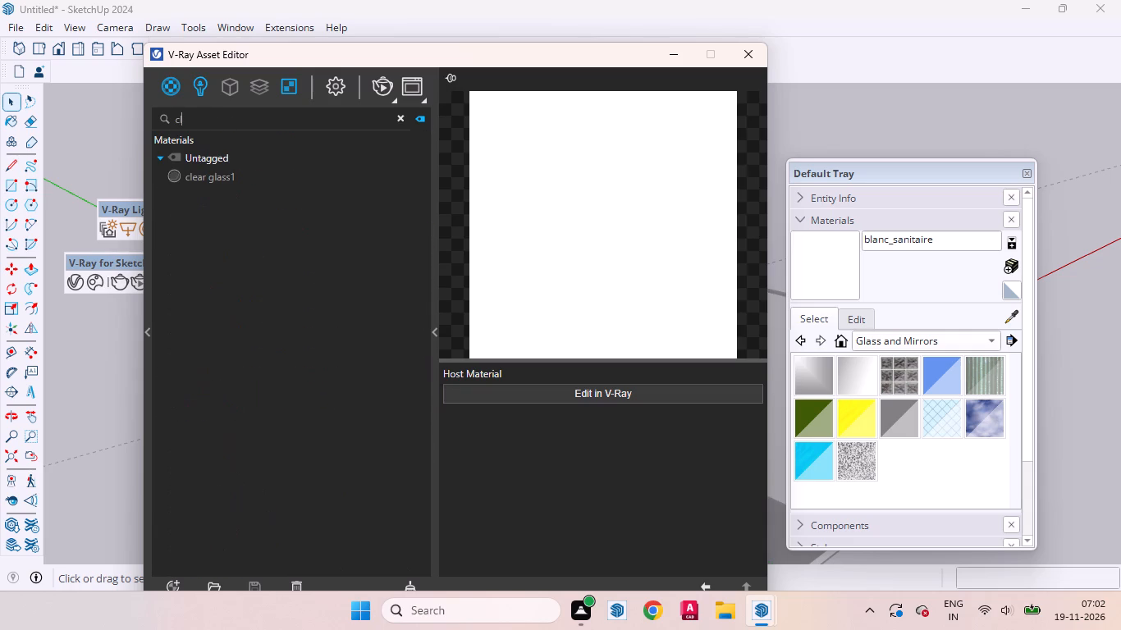
click(194, 170)
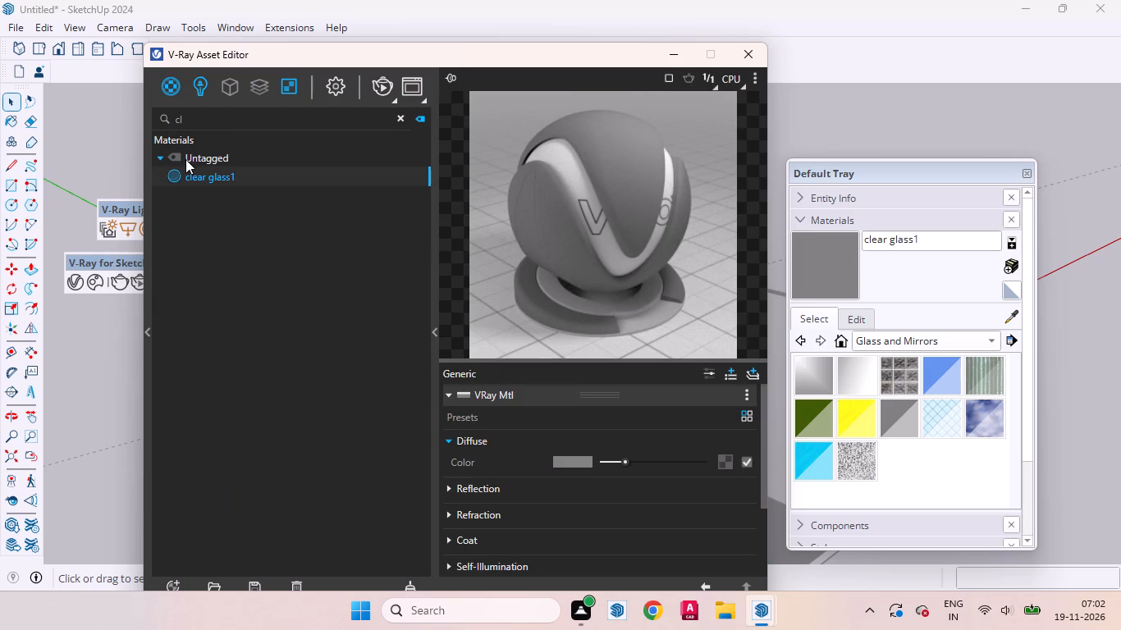
Set the clear glass material's diffuse colour to black and its reflection and refraction colours to white.
drag(562, 61, 519, 38)
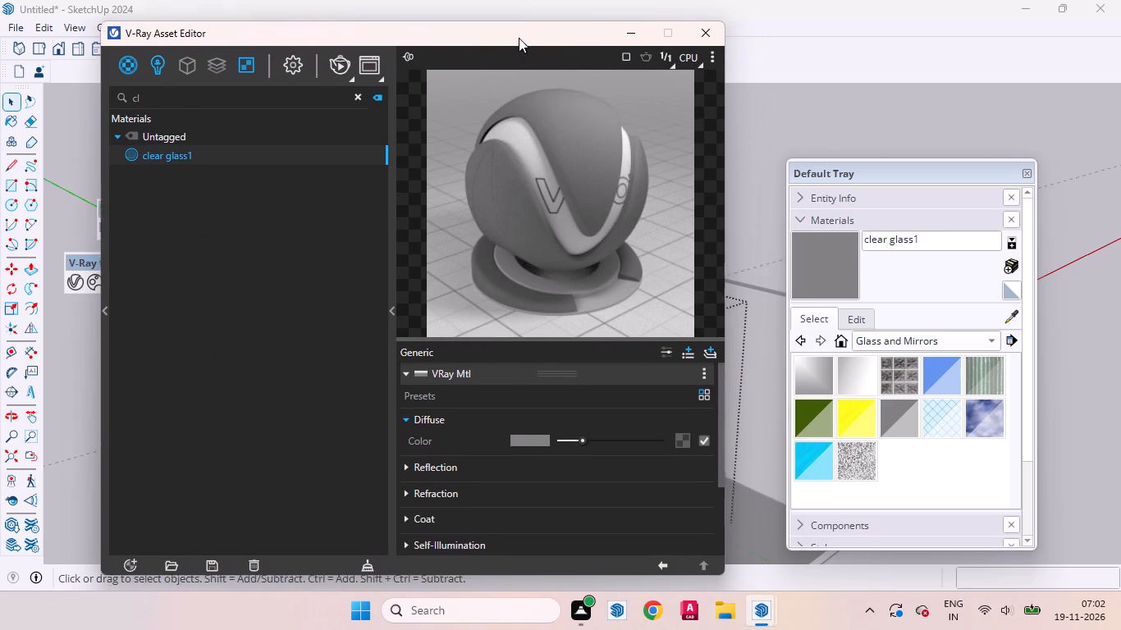
drag(519, 38, 517, 32)
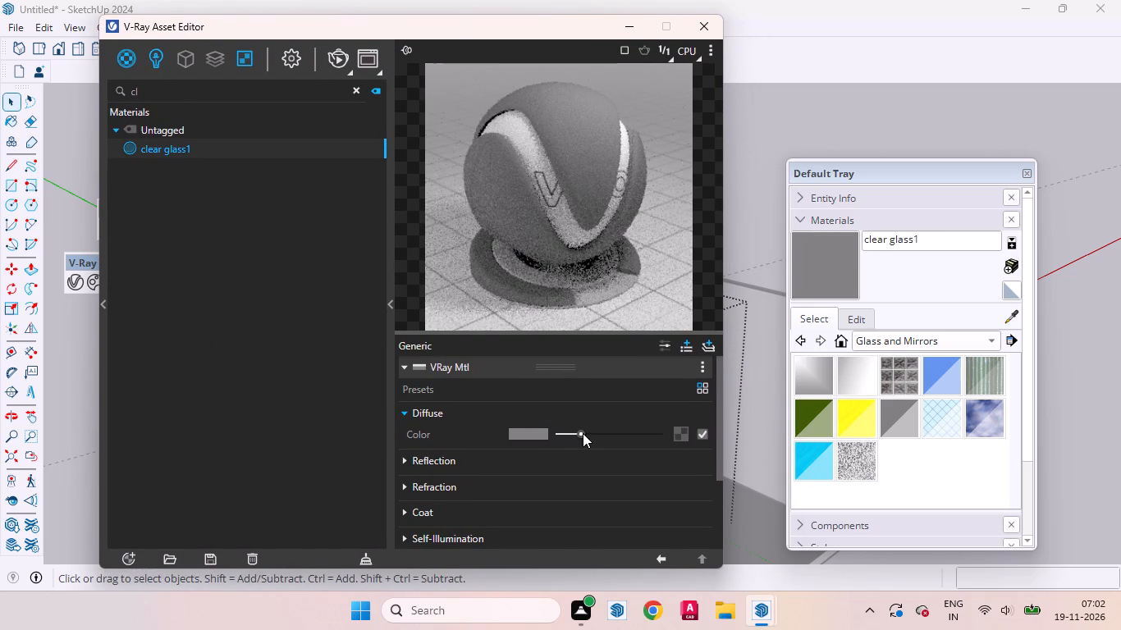
drag(583, 433, 526, 444)
click(436, 466)
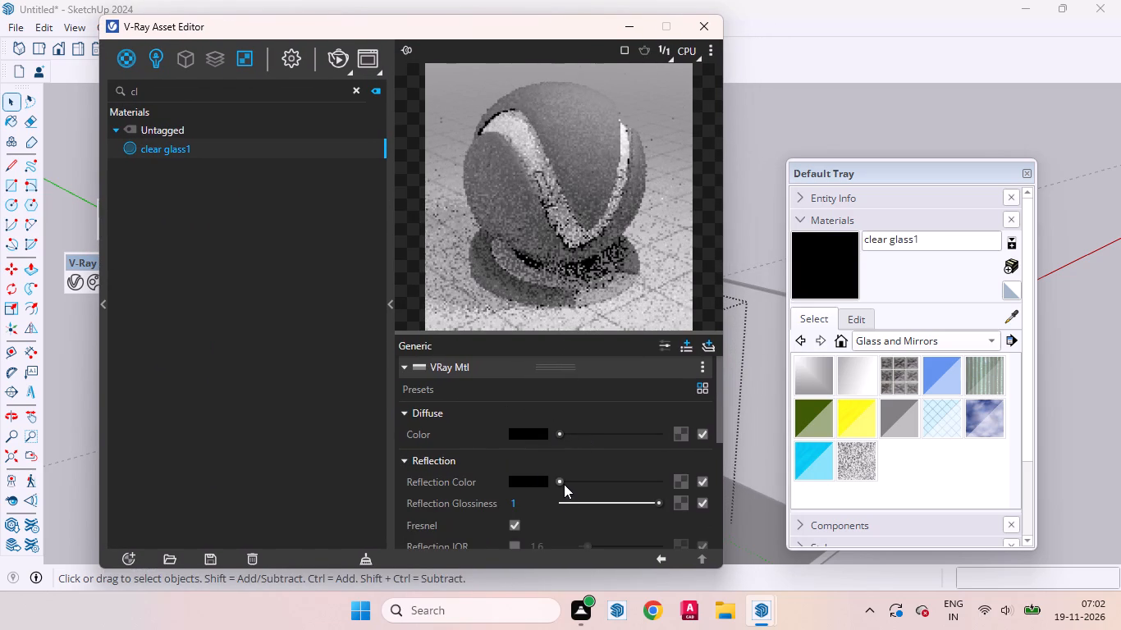
drag(562, 483, 701, 477)
scroll(516, 423, down, 1)
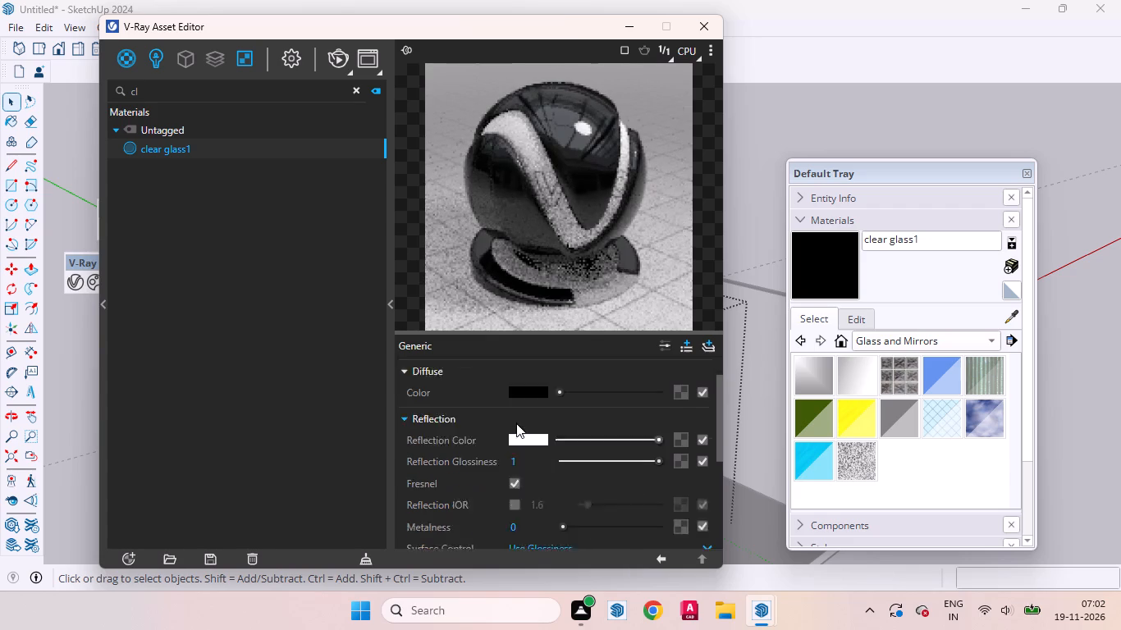
scroll(516, 423, down, 1)
click(491, 450)
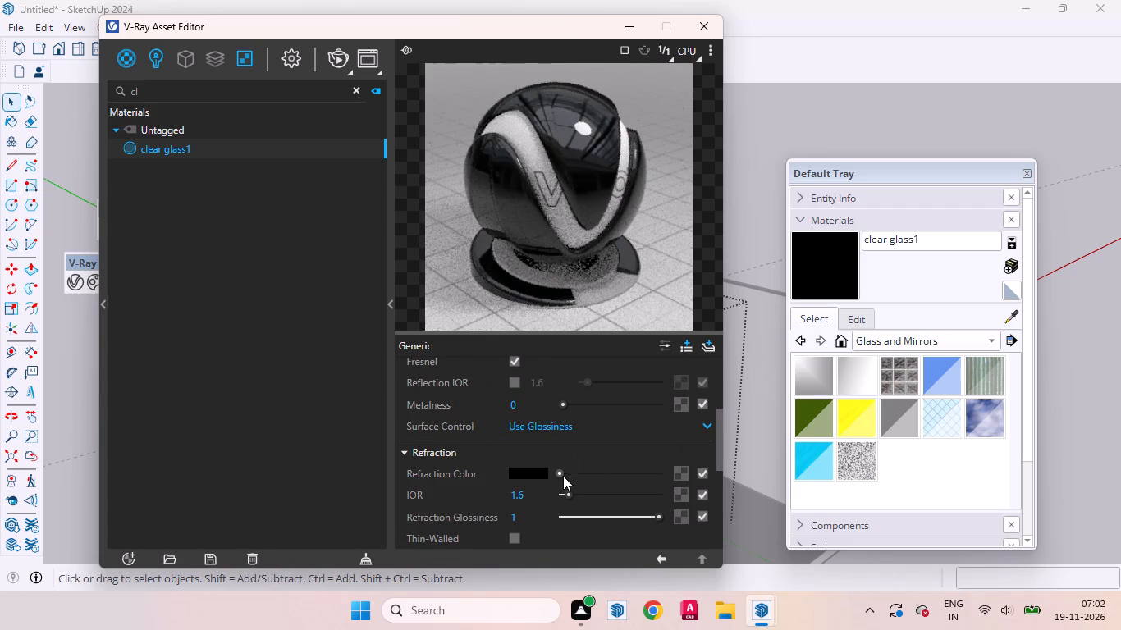
drag(560, 470, 685, 464)
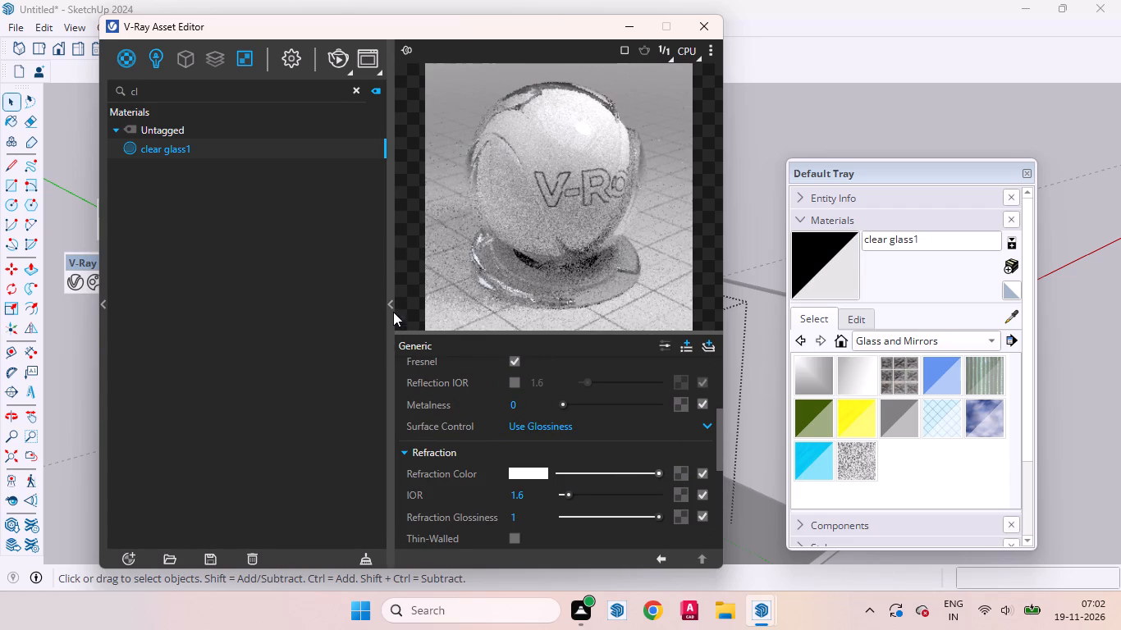
Apply the clear glass material to the outer and inner glass partition panels, then leave the partition group.
click(393, 312)
scroll(646, 346, down, 2)
scroll(669, 359, up, 3)
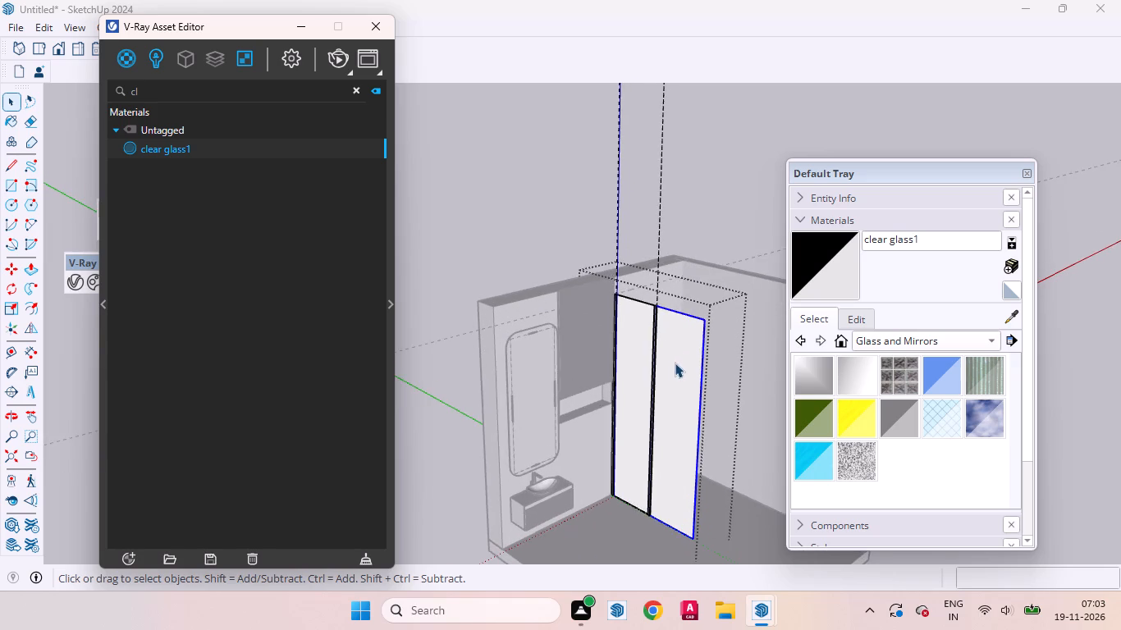
scroll(689, 360, up, 5)
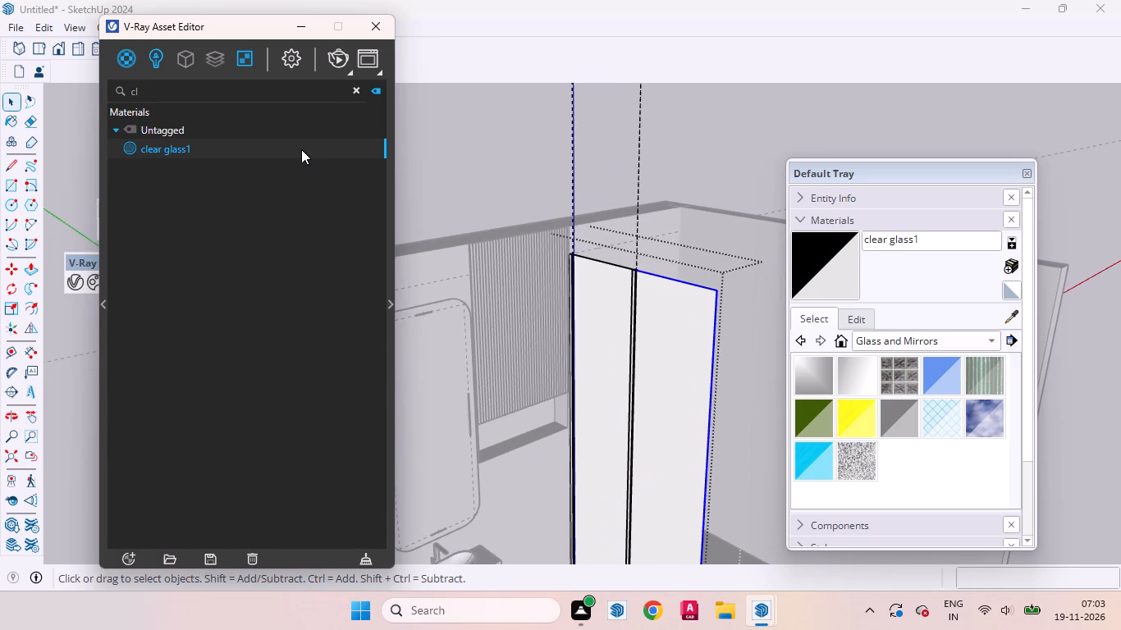
right_click(300, 149)
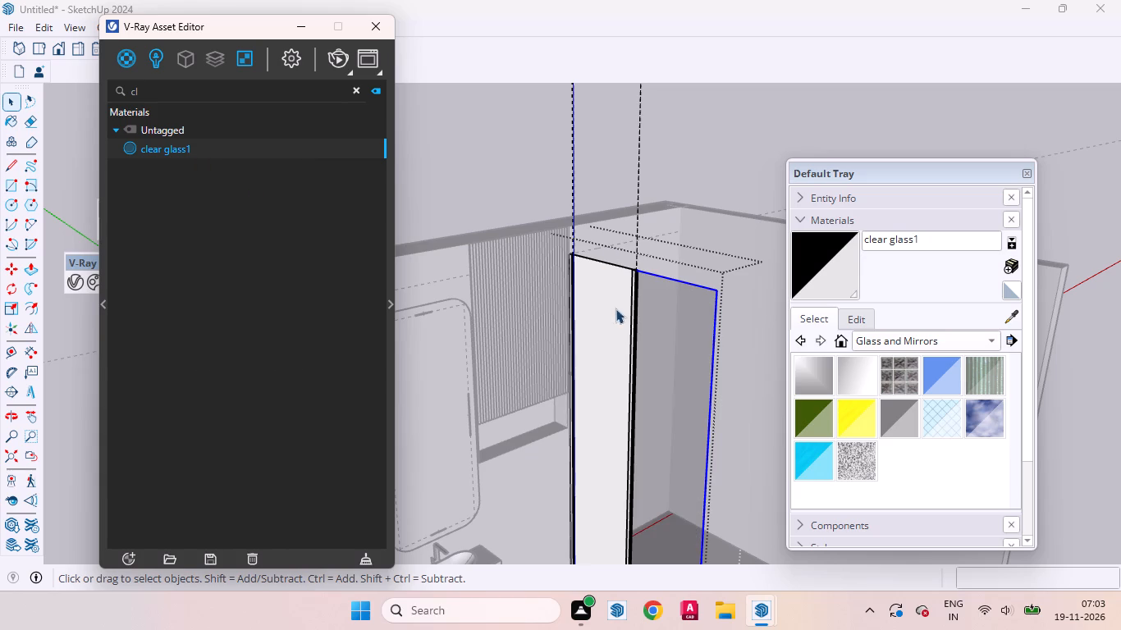
click(599, 345)
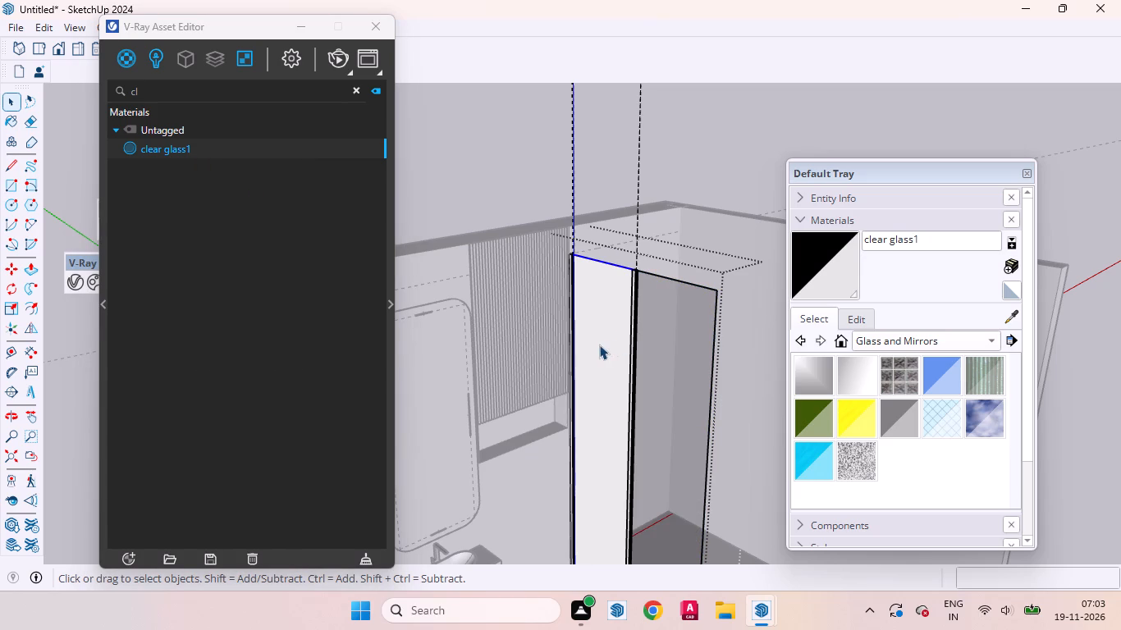
right_click(265, 151)
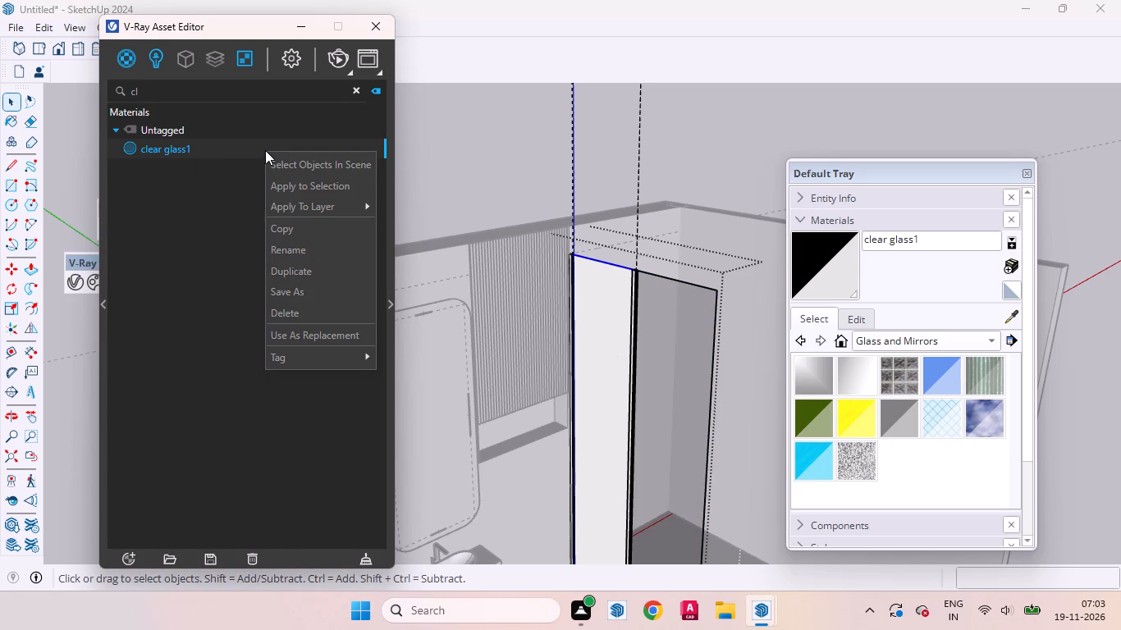
click(309, 189)
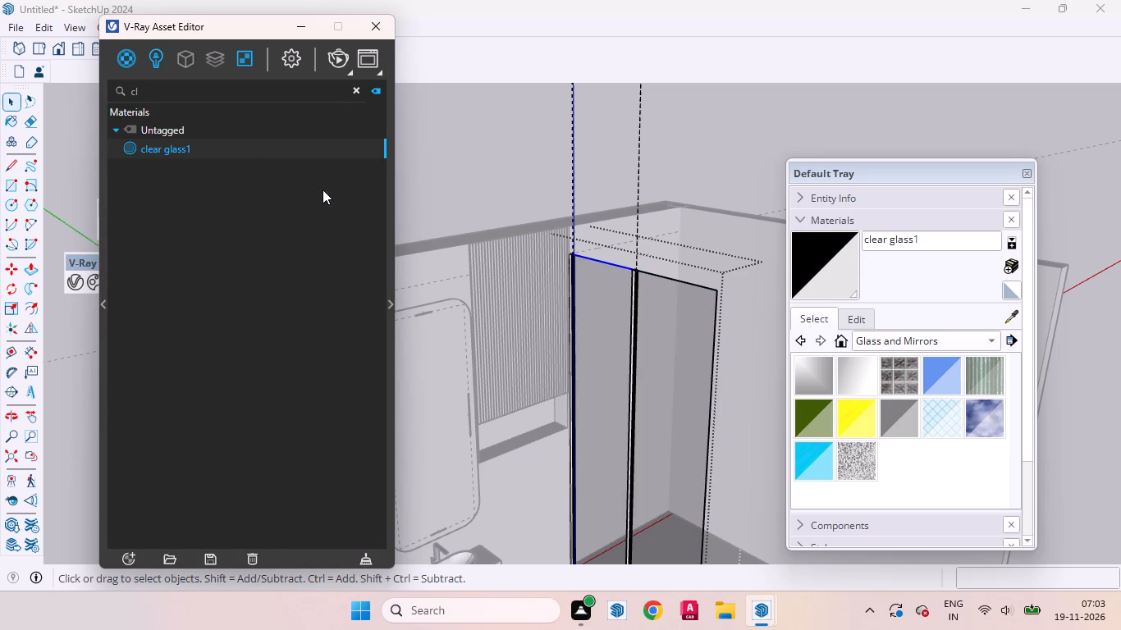
click(538, 179)
click(537, 178)
Examine the glass partition up close and within the whole bathroom model from several angles.
scroll(690, 341, up, 3)
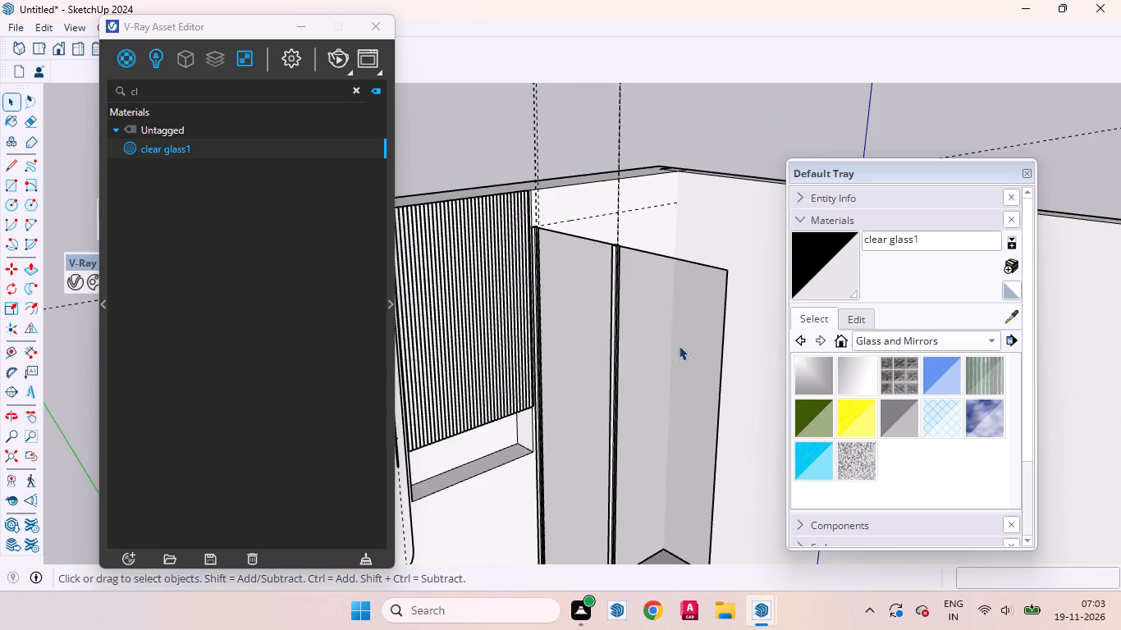
middle_drag(666, 344, 573, 313)
scroll(570, 314, up, 1)
scroll(577, 315, down, 5)
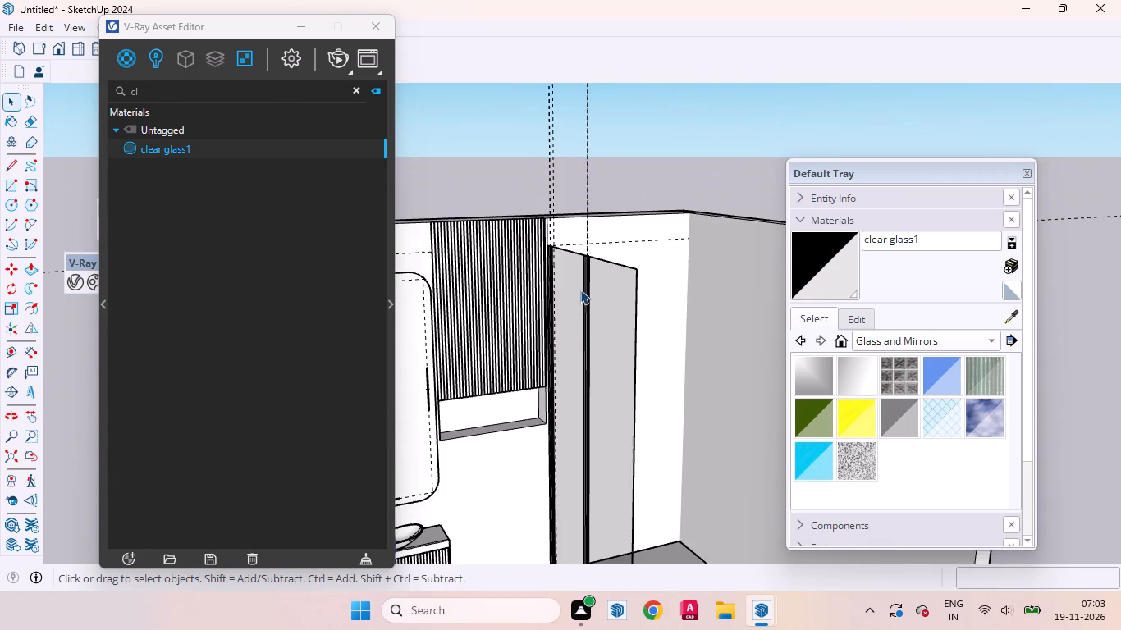
scroll(580, 290, down, 7)
middle_drag(640, 409, 474, 574)
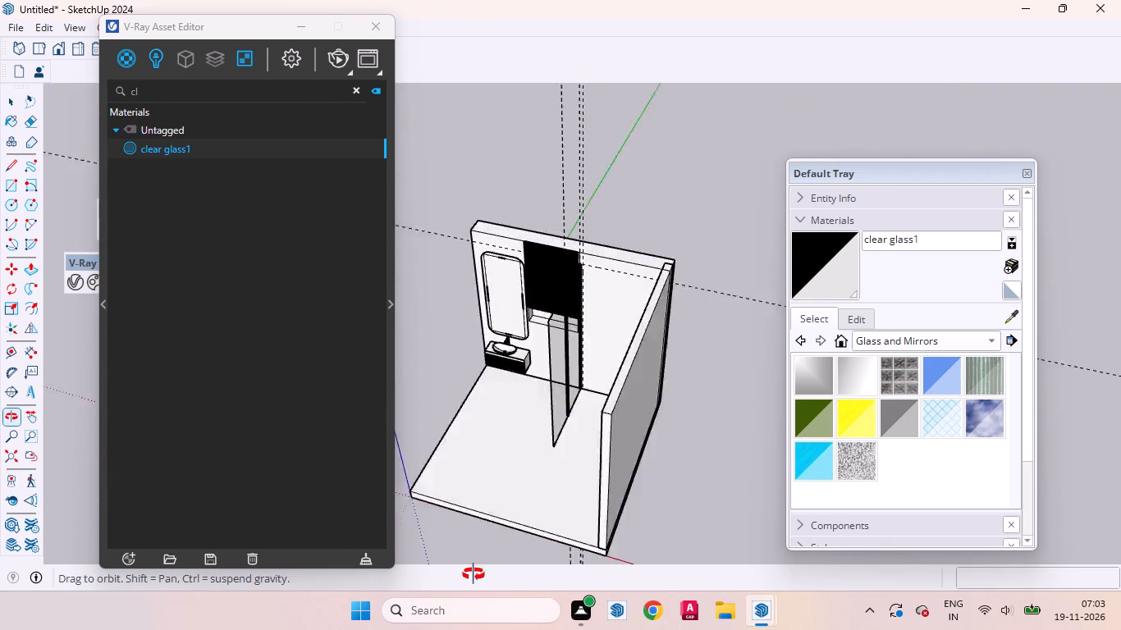
middle_drag(474, 574, 475, 533)
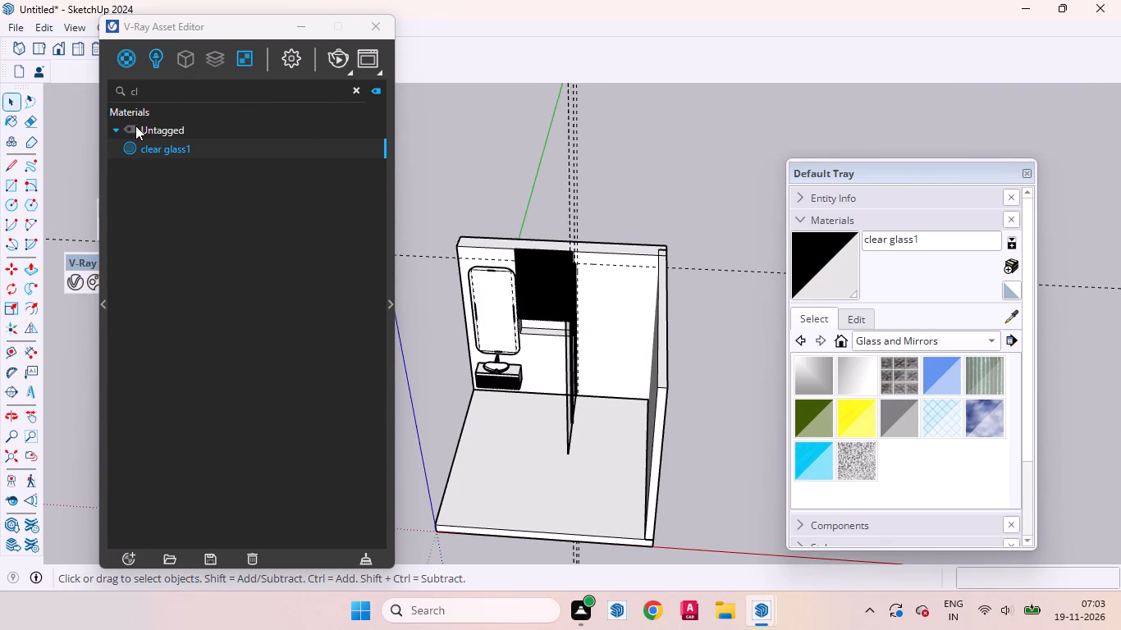
Clear the asset search filter to bring back the full list of scene materials and lights.
key(BackSpace)
key(BackSpace)
key(BackSpace)
key(BackSpace)
click(147, 94)
key(BackSpace)
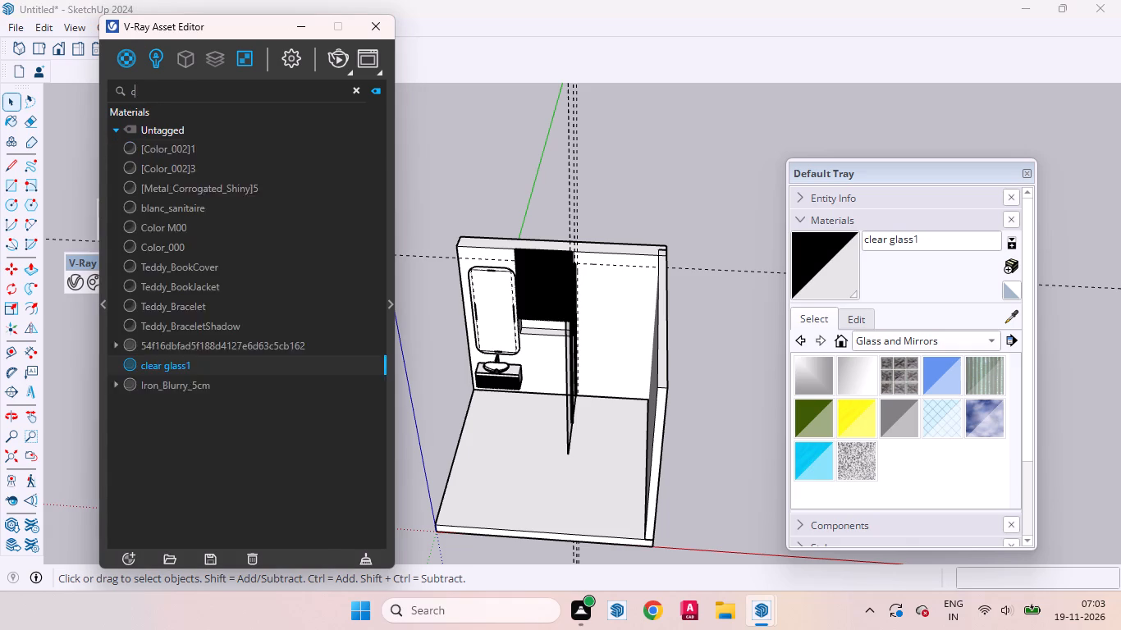
key(BackSpace)
key(BackSpace)
scroll(677, 155, down, 3)
scroll(705, 165, up, 1)
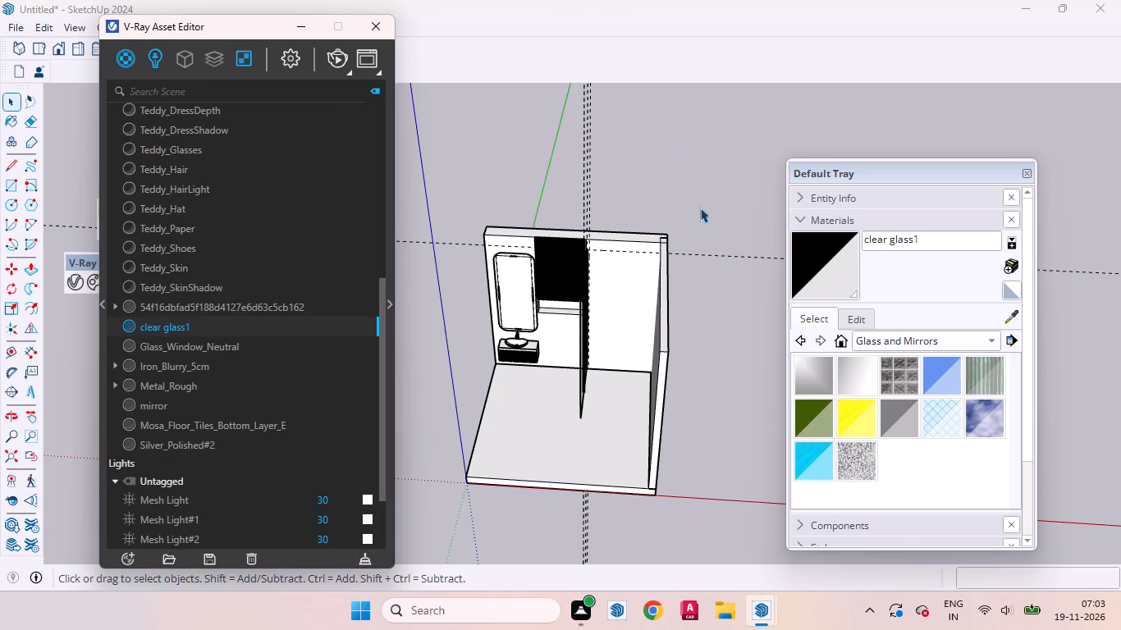
Delete the leftover construction guides inside the glass partition group and around the whole bathroom model.
drag(655, 185, 451, 76)
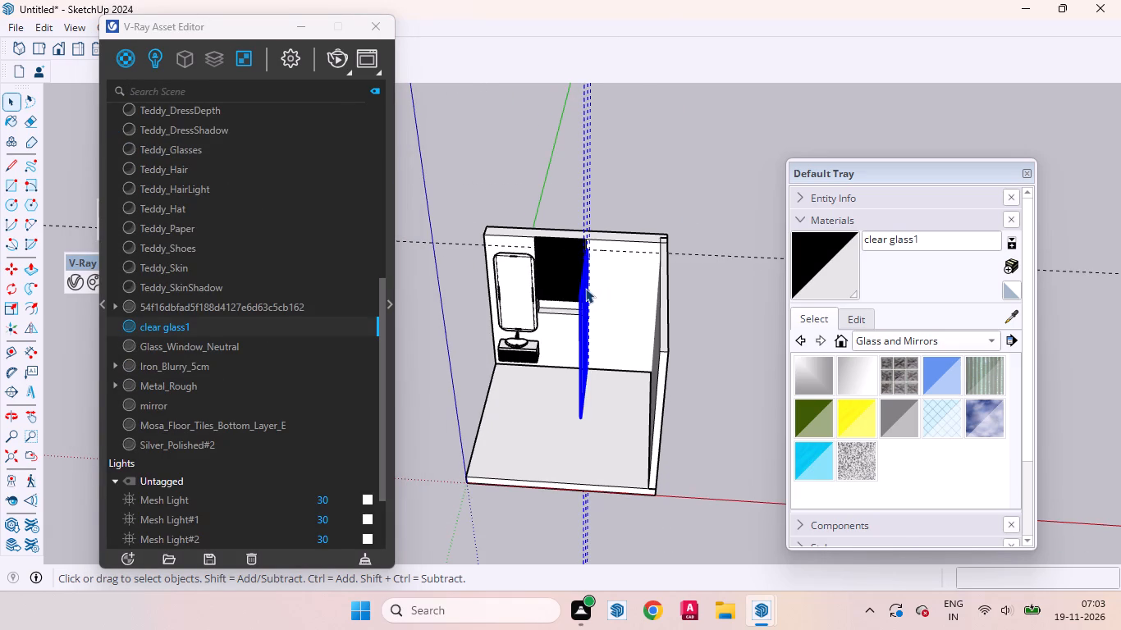
double_click(585, 288)
drag(657, 194, 410, 71)
key(Delete)
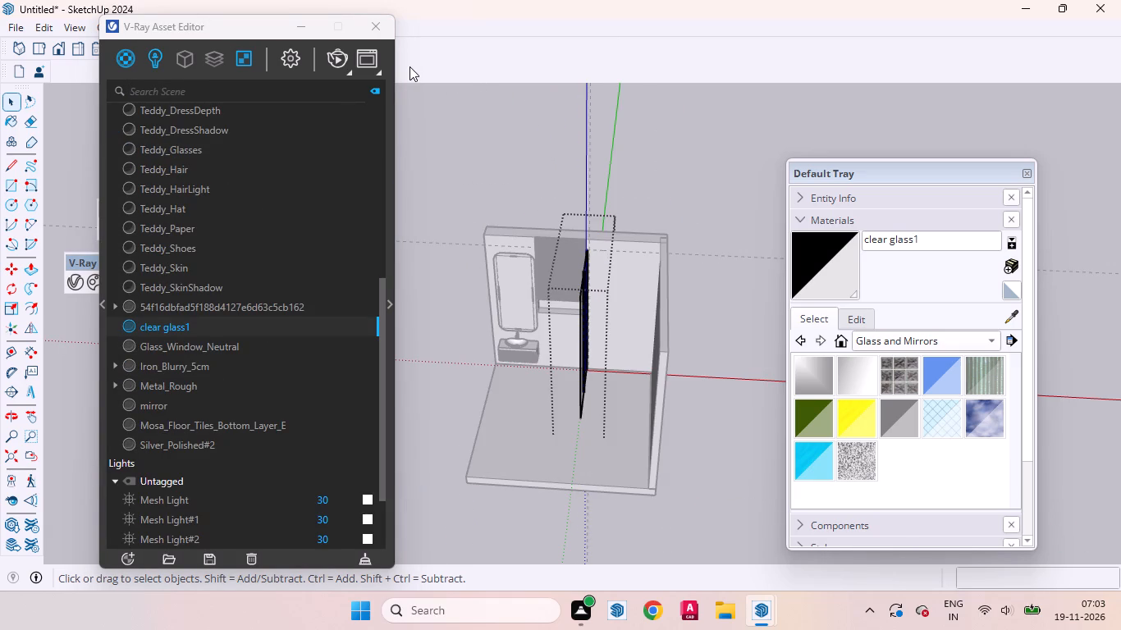
click(698, 143)
drag(754, 284, 747, 264)
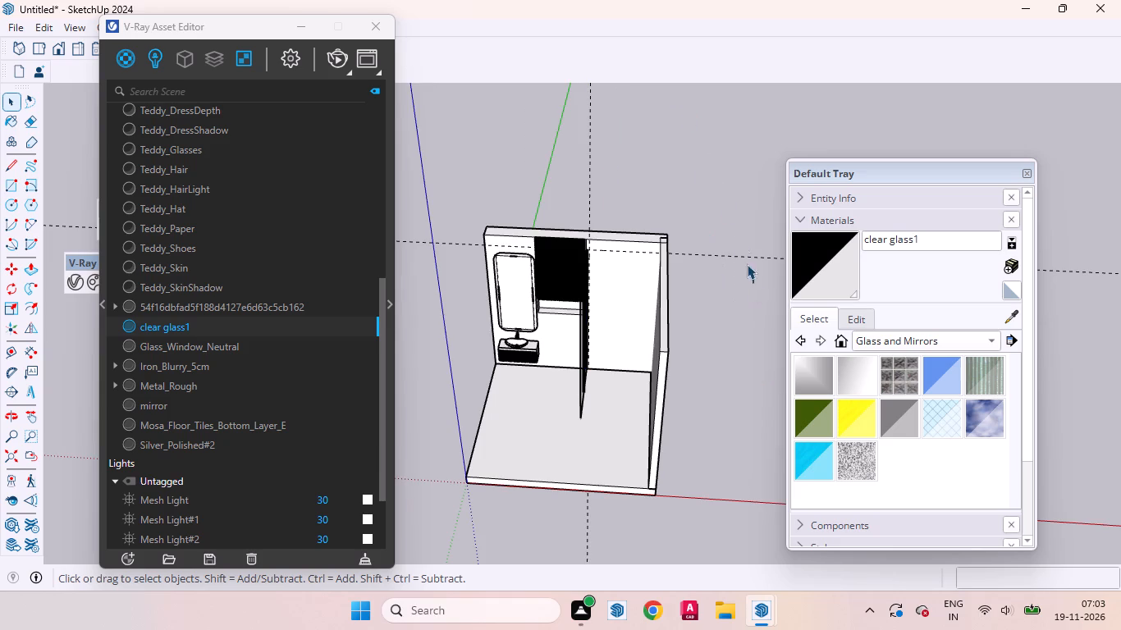
drag(747, 264, 707, 165)
key(Delete)
drag(654, 161, 311, 62)
key(Delete)
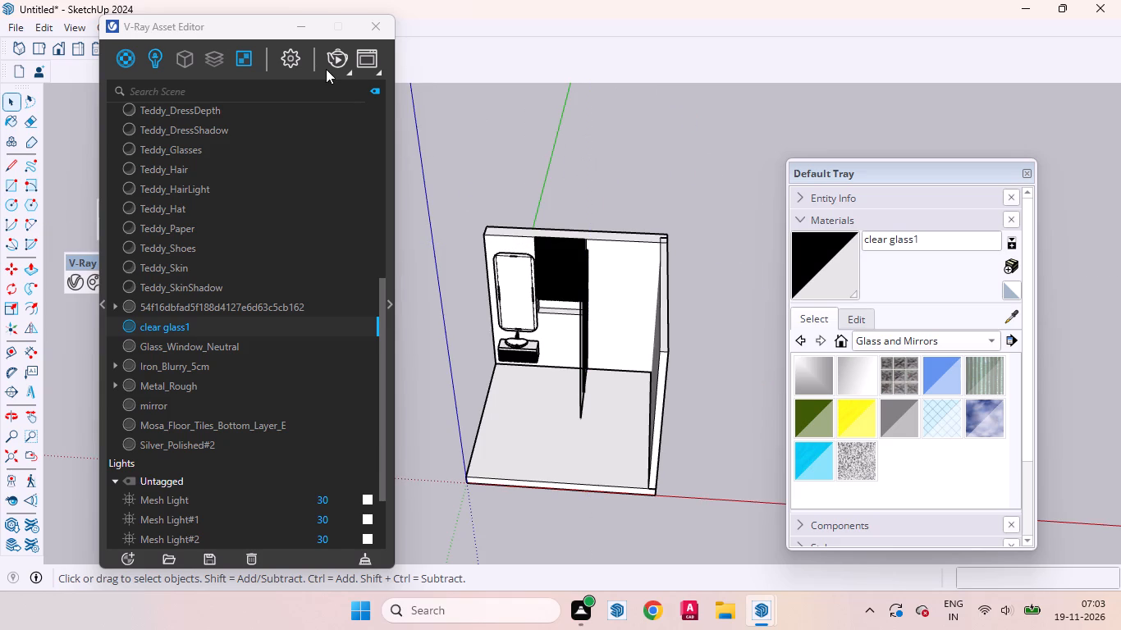
click(591, 145)
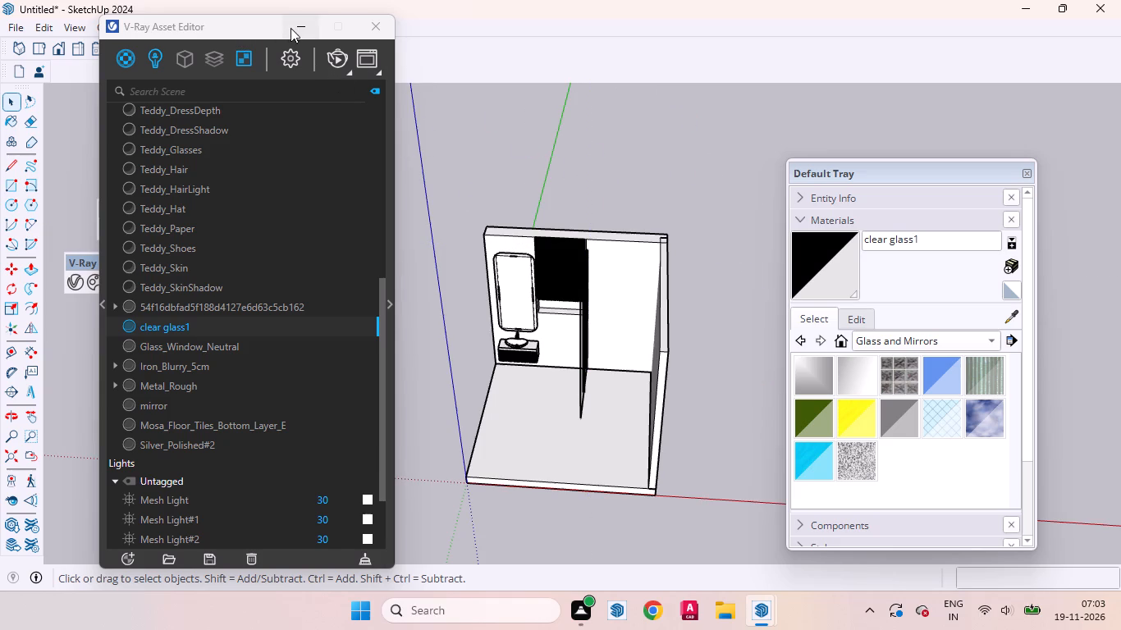
Put the asset editor away and examine the vanity, mirror and glass partition from the front and from the side.
click(291, 28)
click(60, 44)
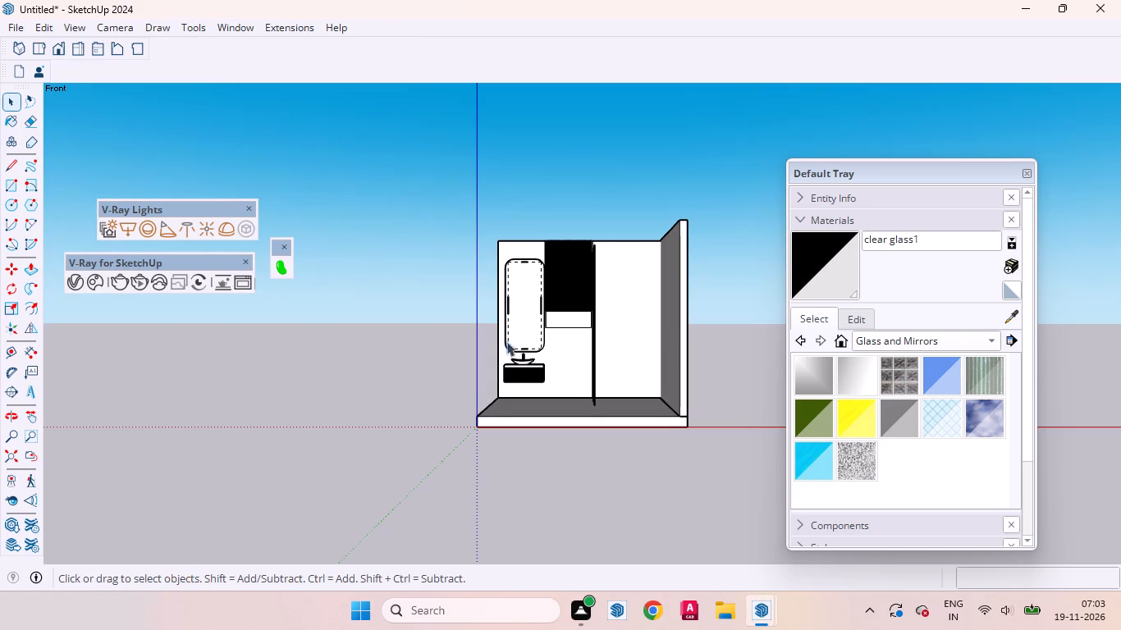
scroll(521, 358, up, 8)
middle_drag(599, 454, 895, 523)
scroll(703, 453, up, 3)
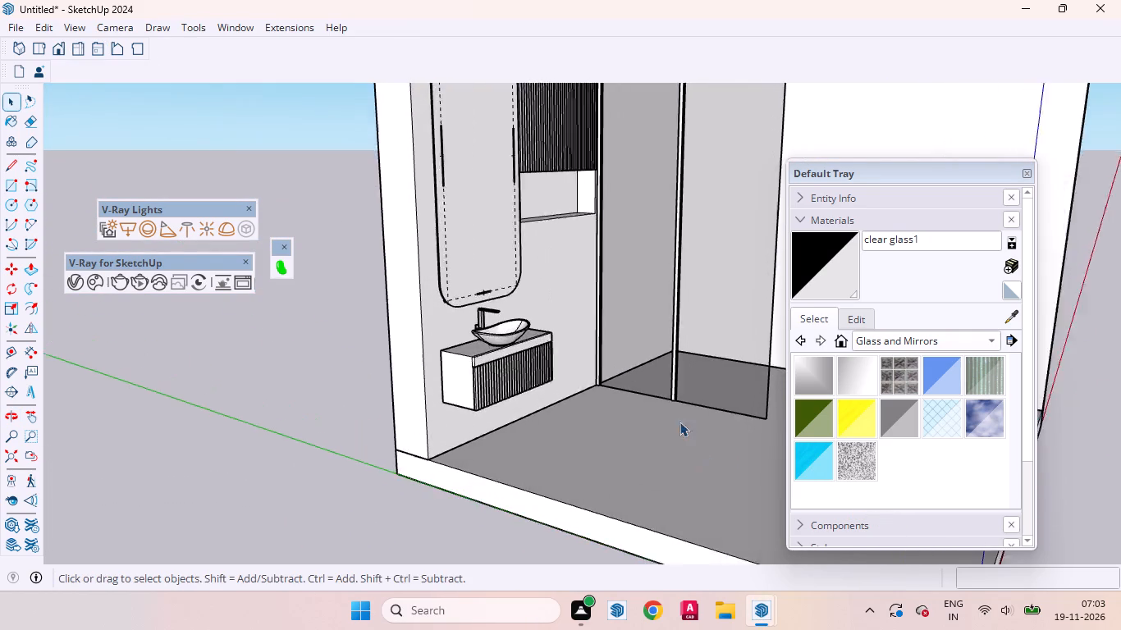
scroll(679, 422, up, 4)
scroll(622, 405, down, 9)
middle_drag(632, 417, 807, 436)
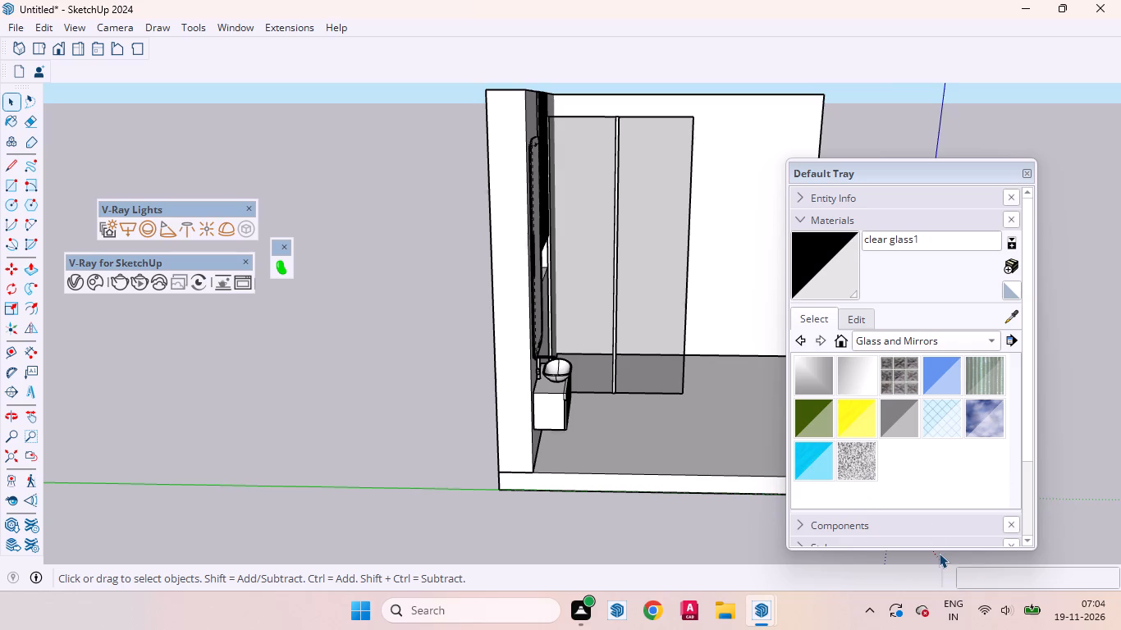
scroll(633, 384, up, 7)
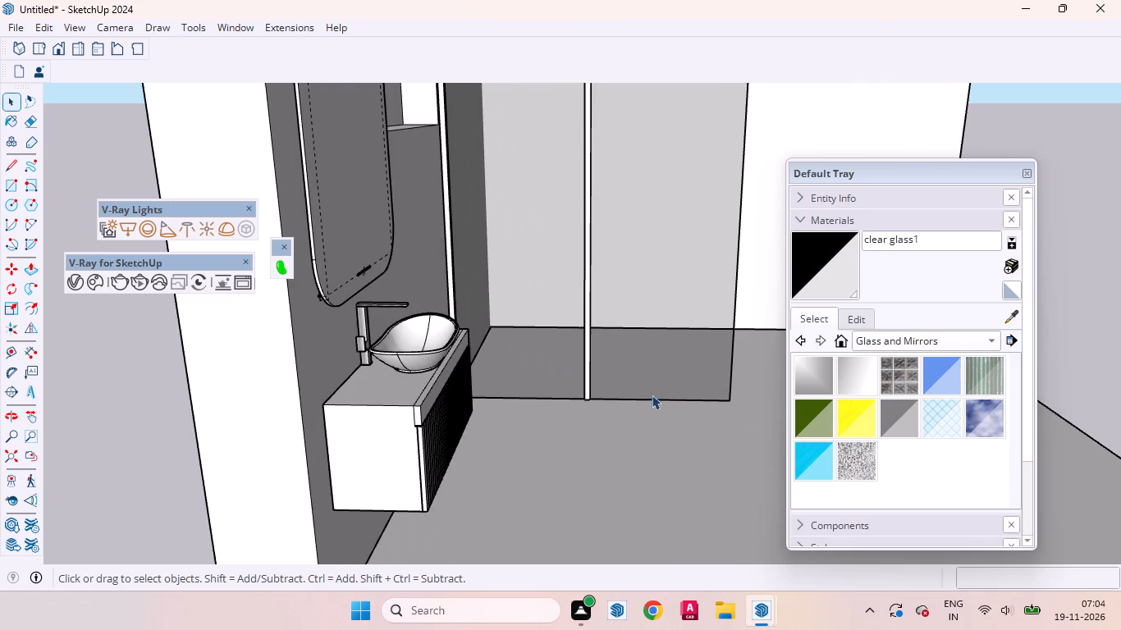
middle_drag(725, 388, 454, 388)
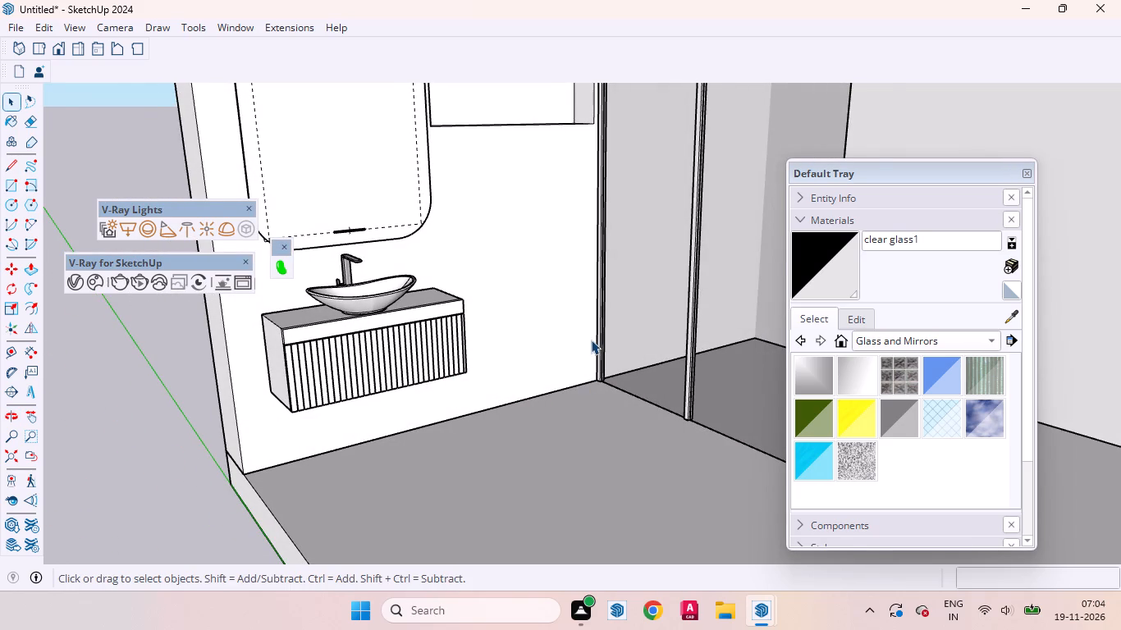
scroll(591, 340, up, 1)
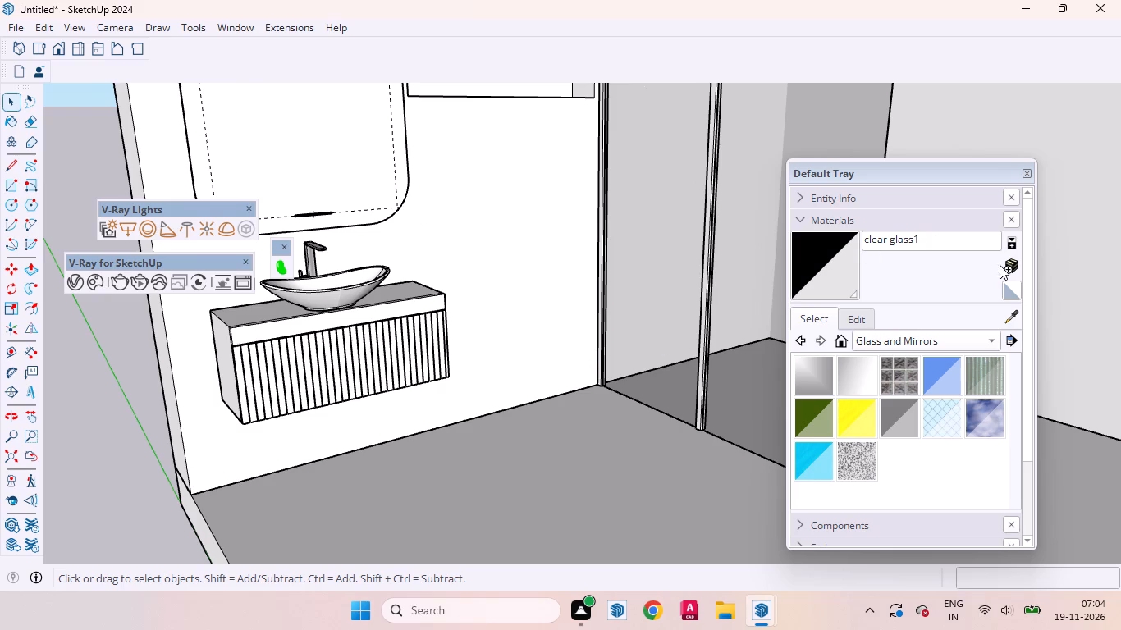
Create a new material that uses the cream image download (7).png from the Downloads folder as its texture.
click(1009, 262)
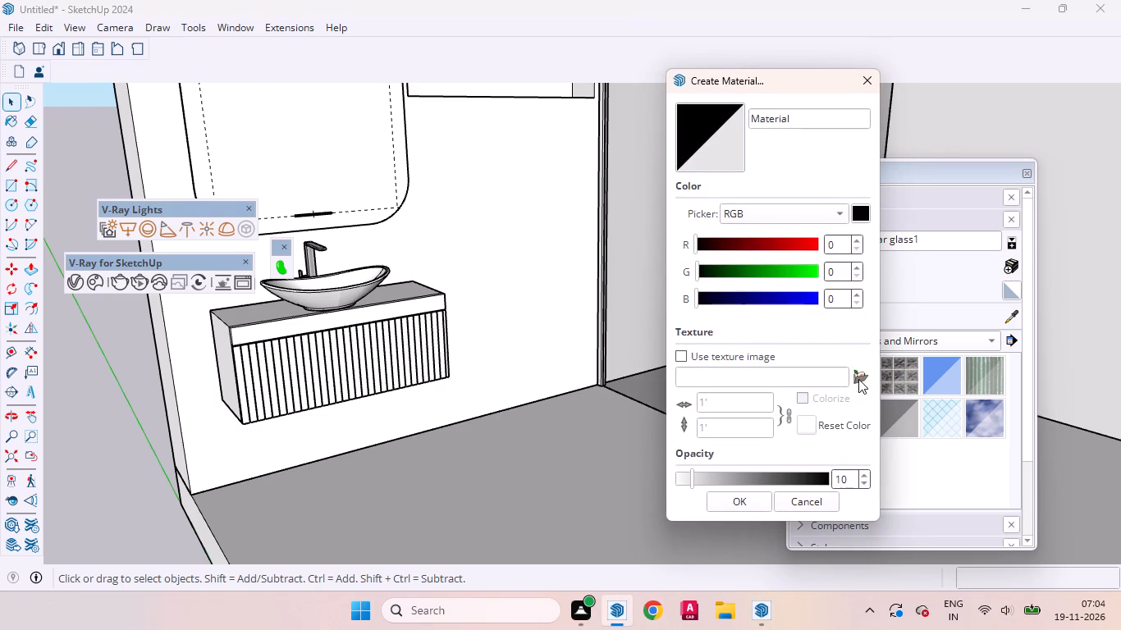
click(858, 379)
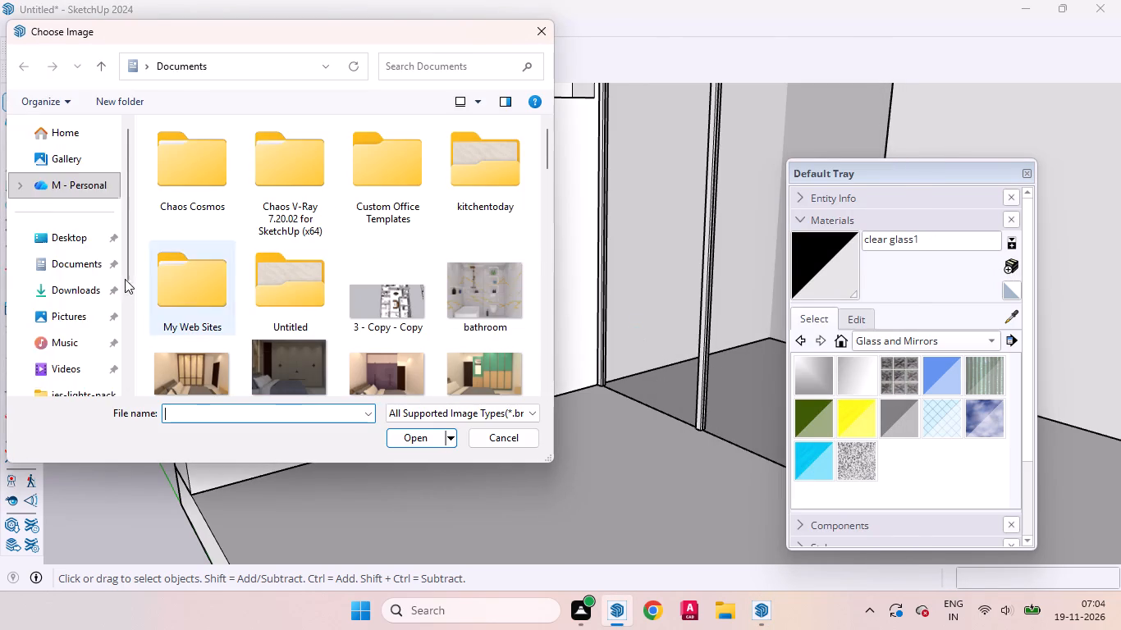
click(91, 231)
scroll(339, 251, down, 4)
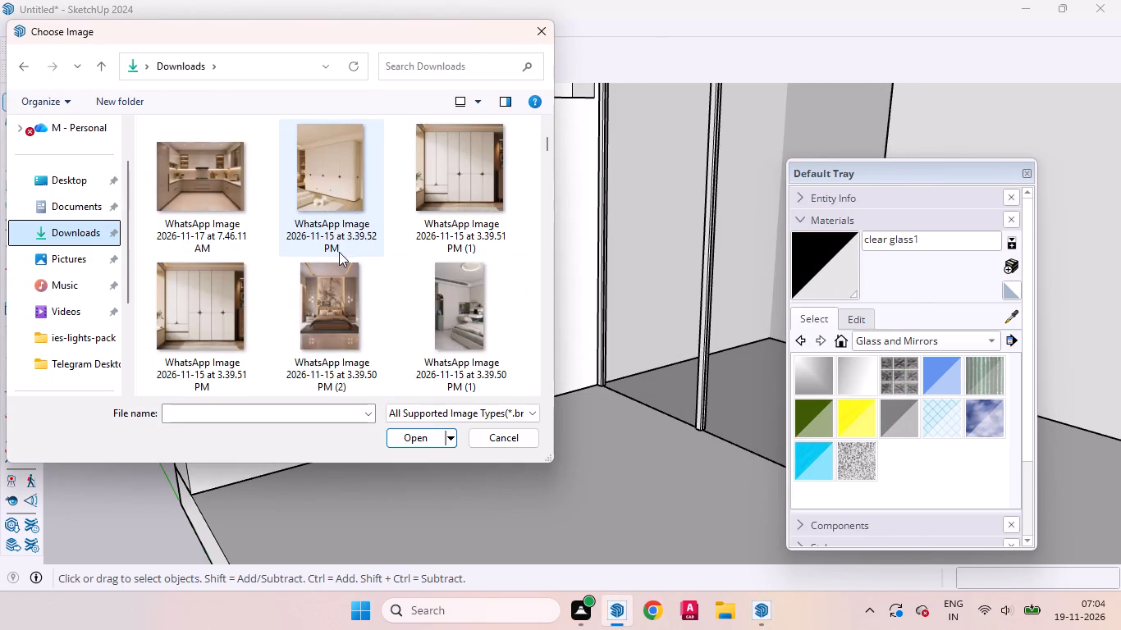
scroll(339, 252, down, 9)
scroll(342, 280, up, 1)
scroll(342, 280, down, 12)
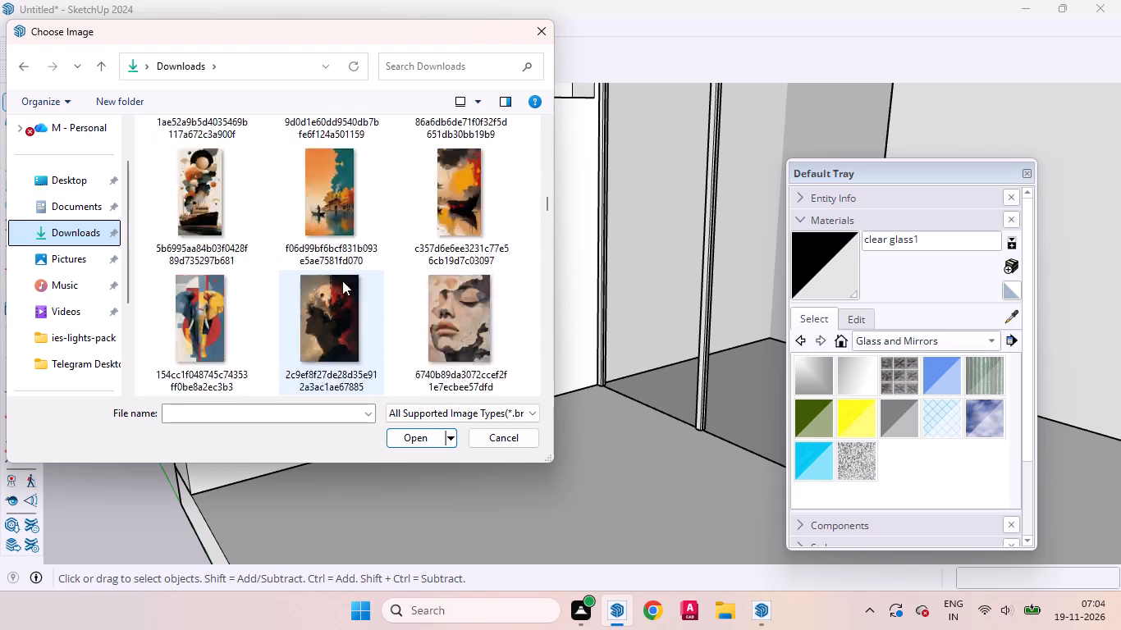
scroll(342, 281, down, 16)
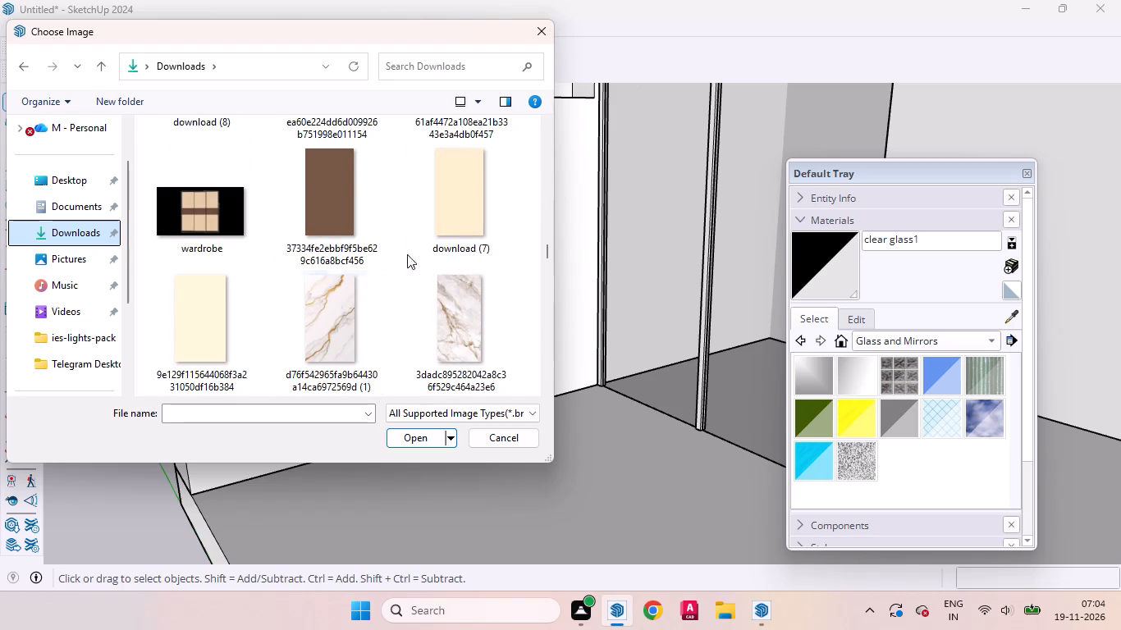
click(458, 203)
click(419, 437)
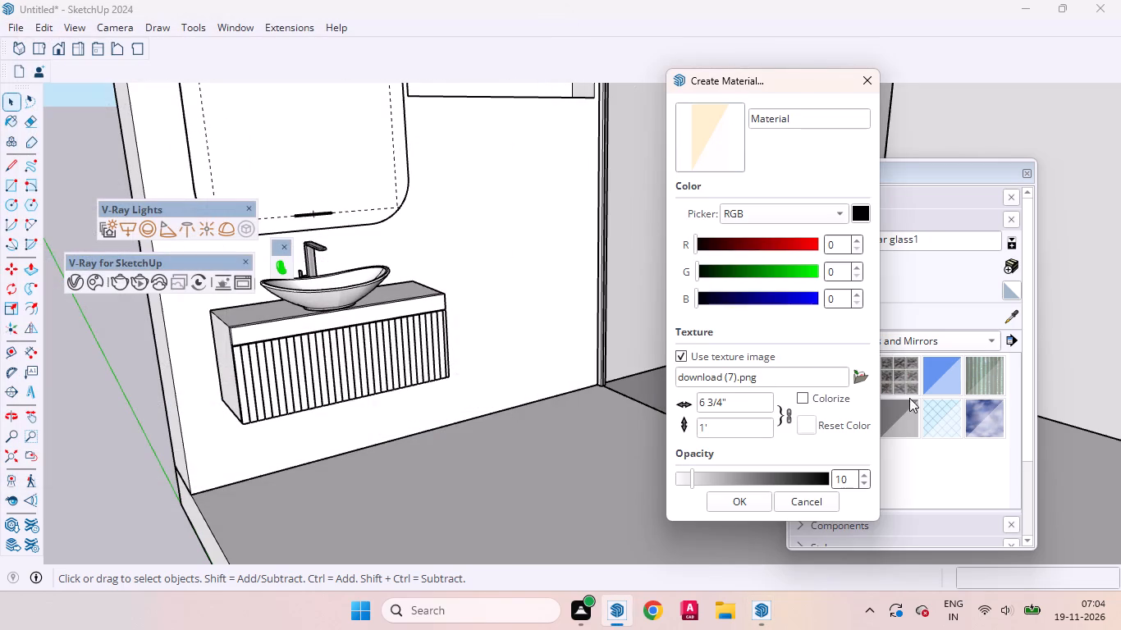
click(748, 504)
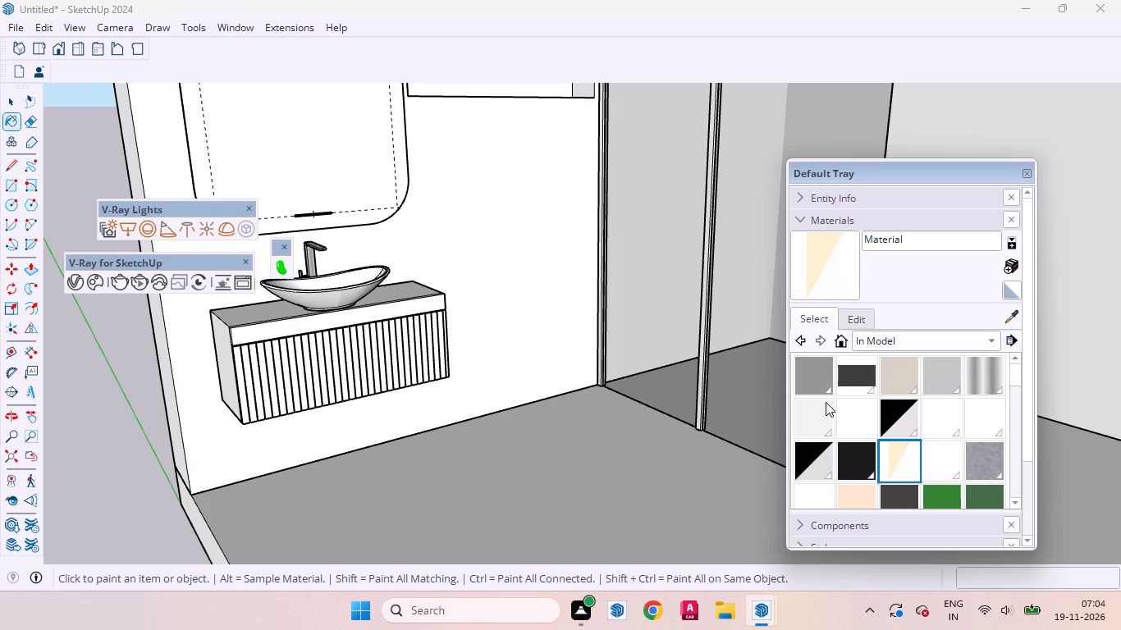
Create another material based on the beige [Color_002]1, using the pale yellow Downloads image whose name starts with 66fce115 as texture.
click(812, 383)
click(899, 375)
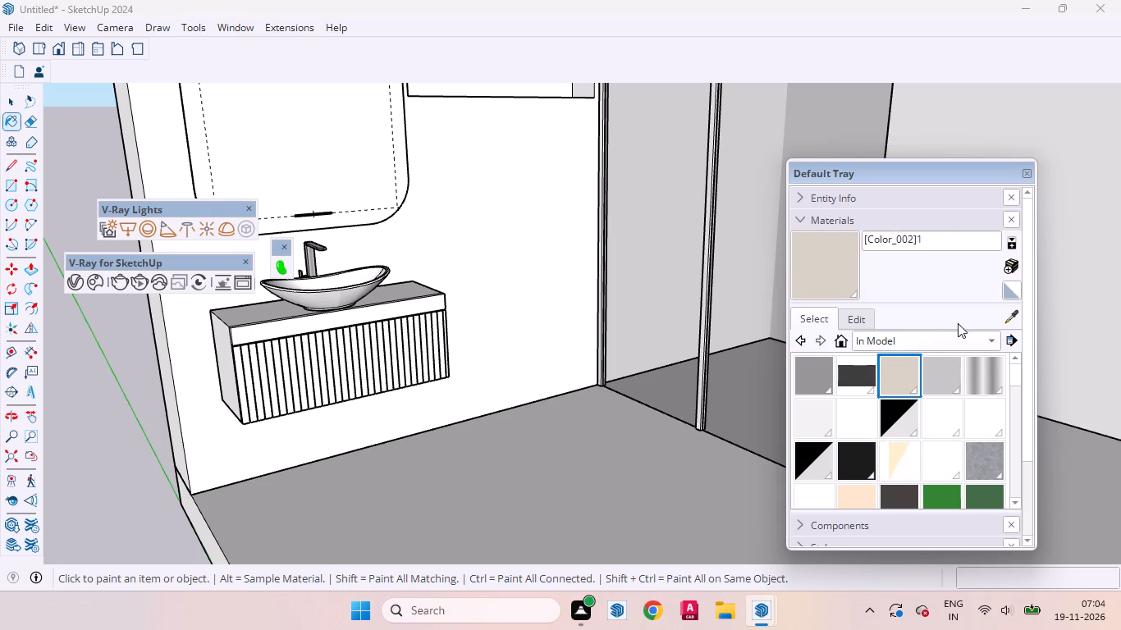
click(1013, 265)
click(859, 374)
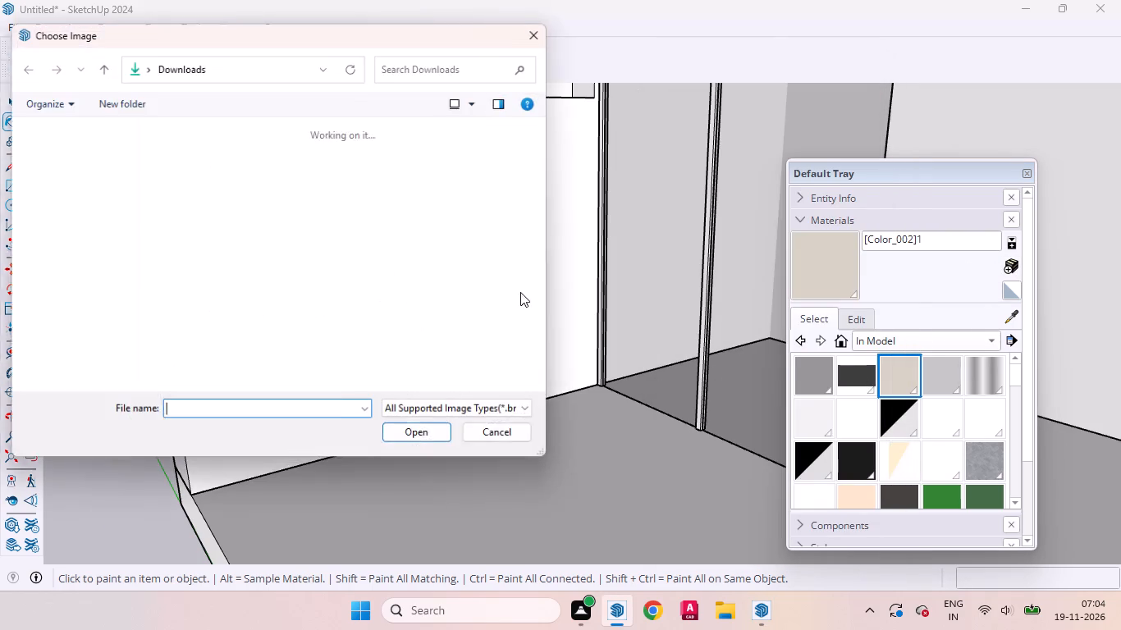
click(71, 232)
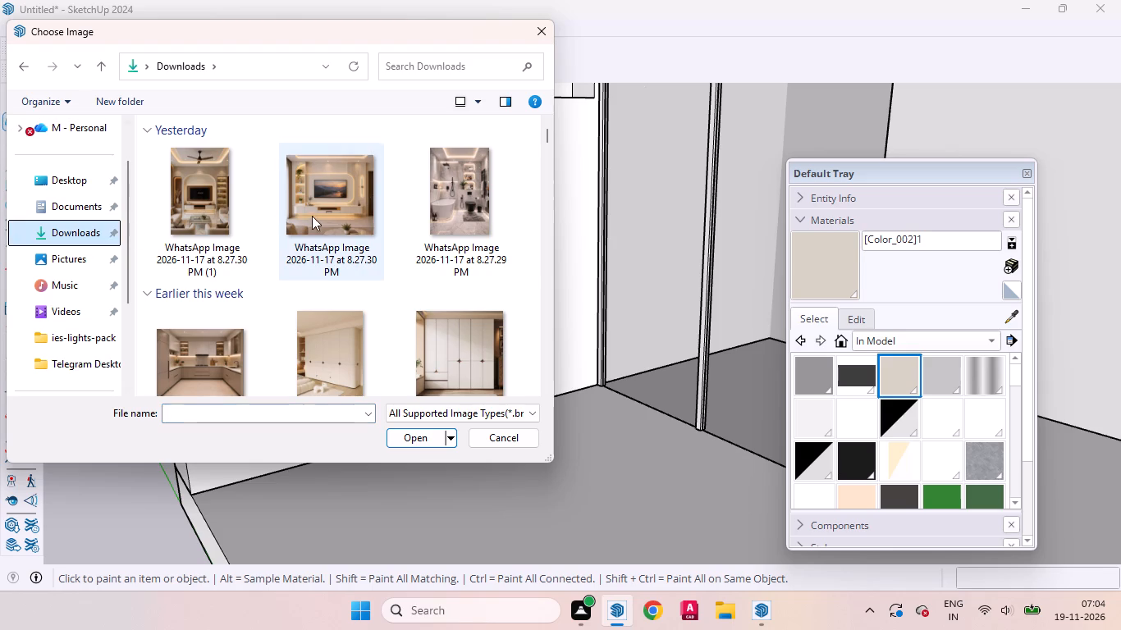
scroll(319, 237, down, 9)
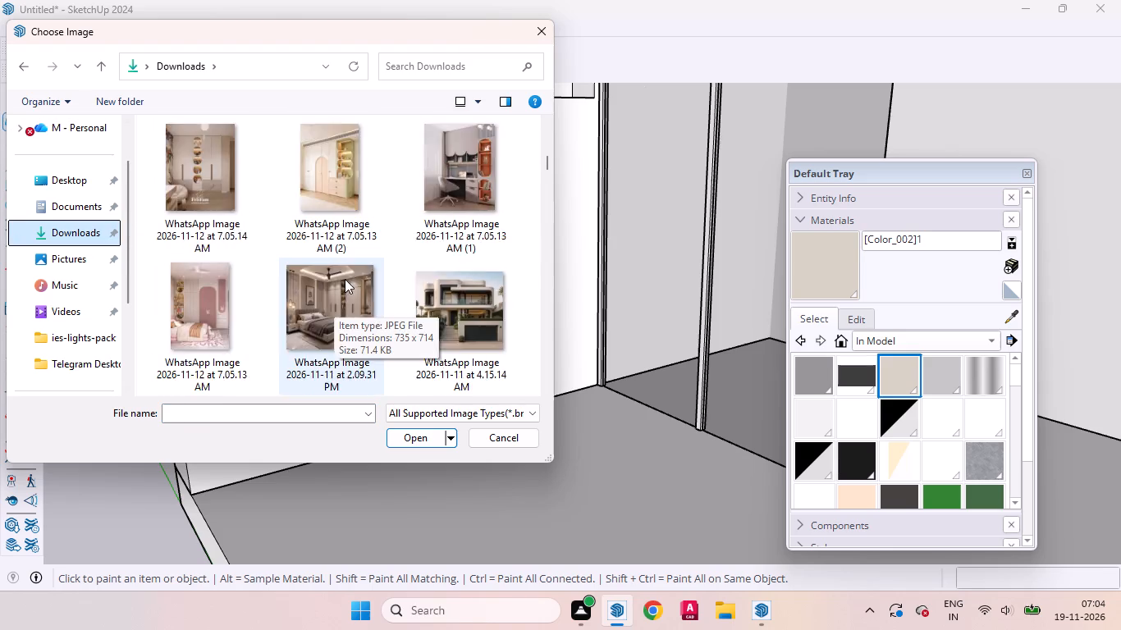
scroll(345, 279, down, 11)
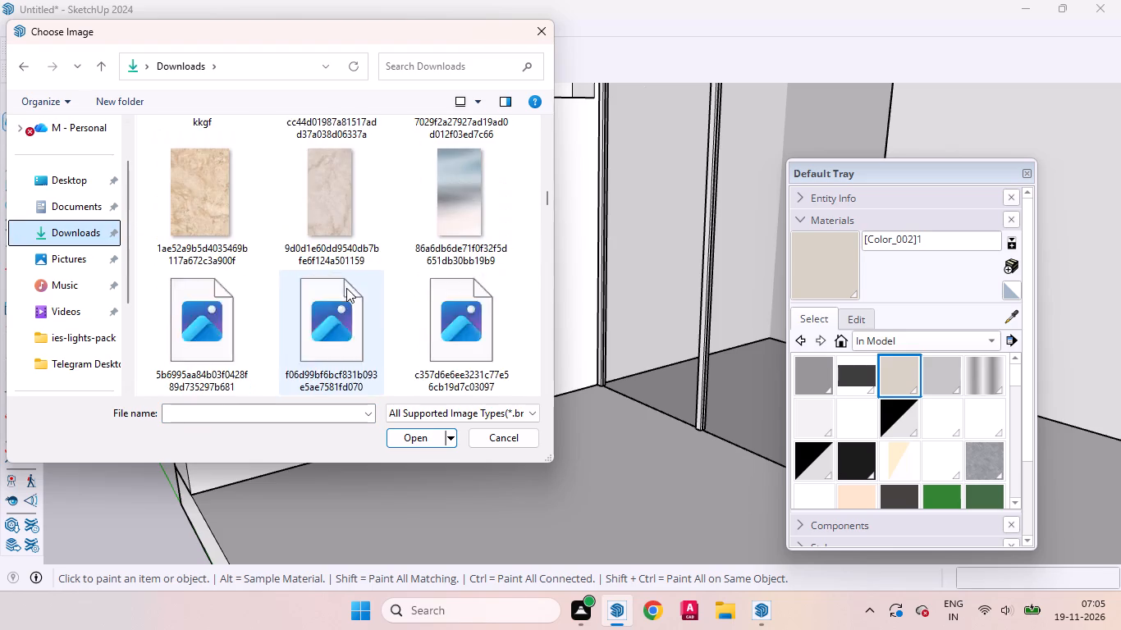
scroll(346, 288, down, 5)
scroll(346, 288, up, 1)
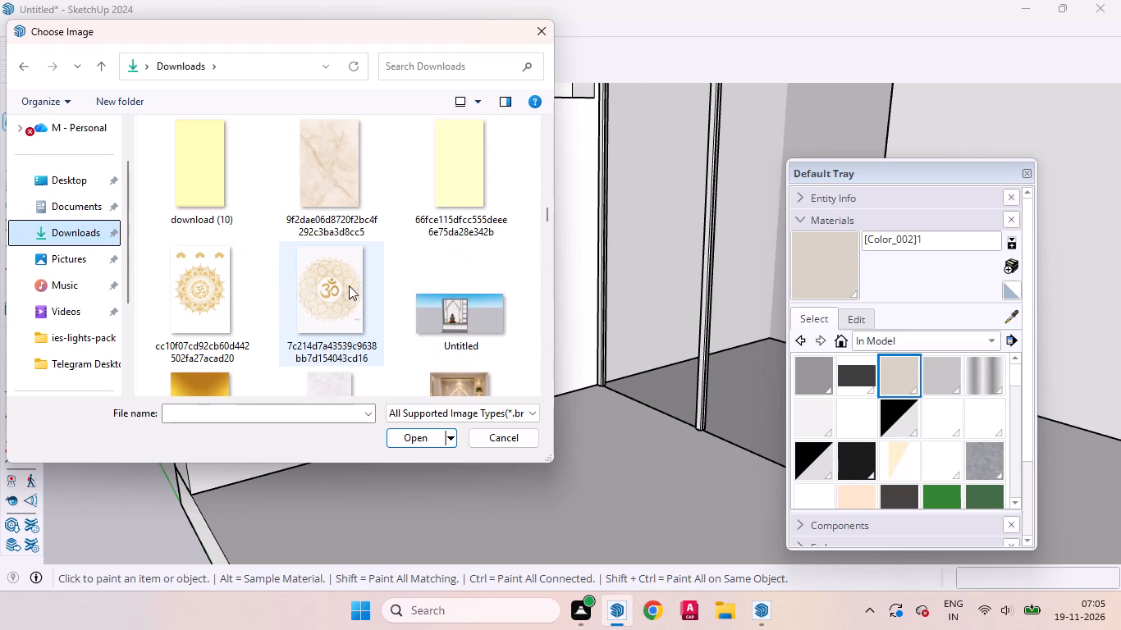
click(447, 197)
click(411, 441)
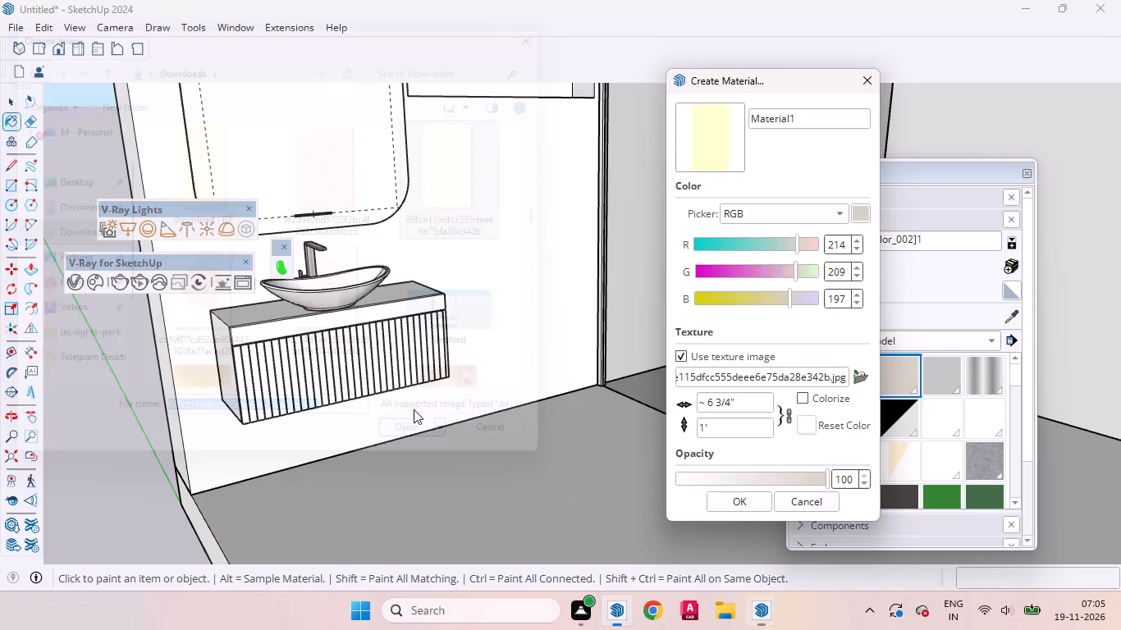
click(729, 498)
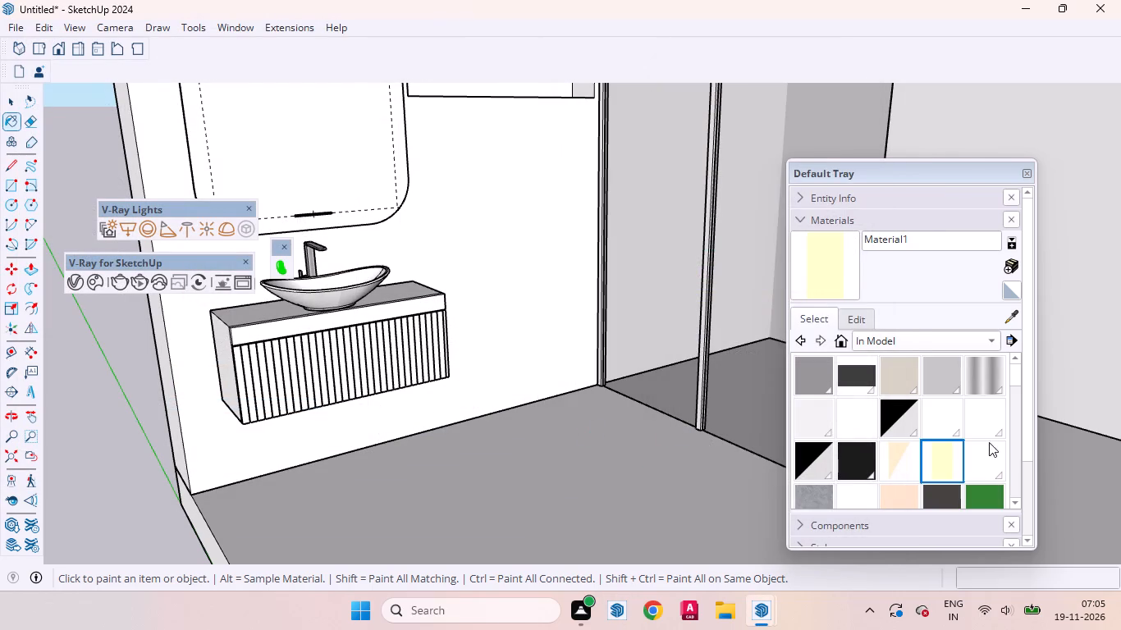
Set the colour of Material1 to RGB 212, 175, 55.
click(858, 323)
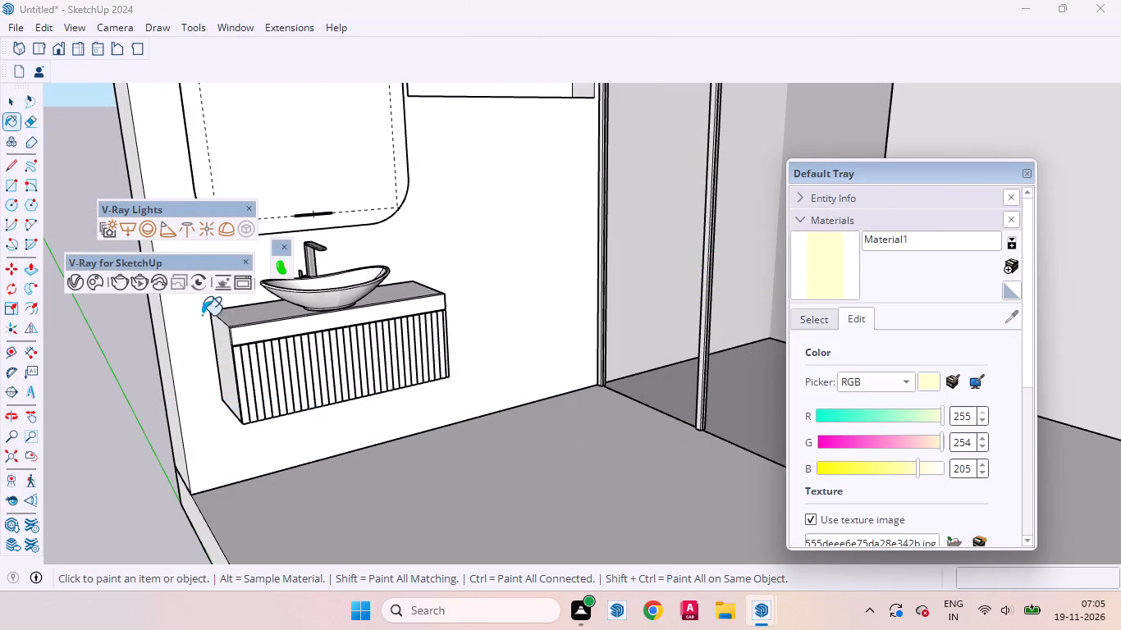
click(3, 103)
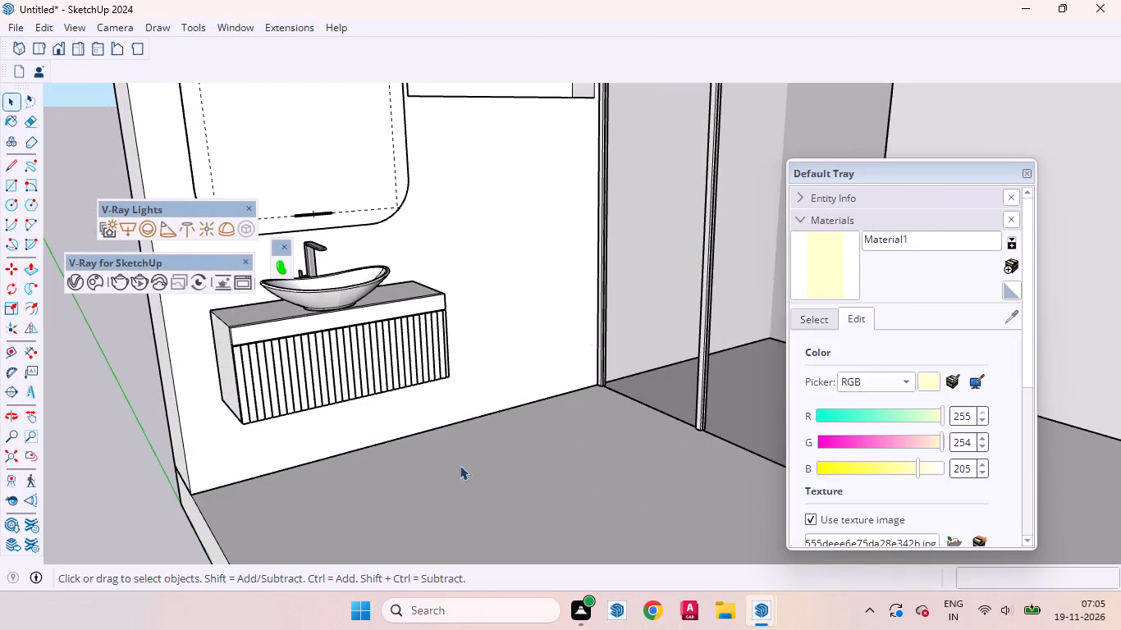
click(968, 414)
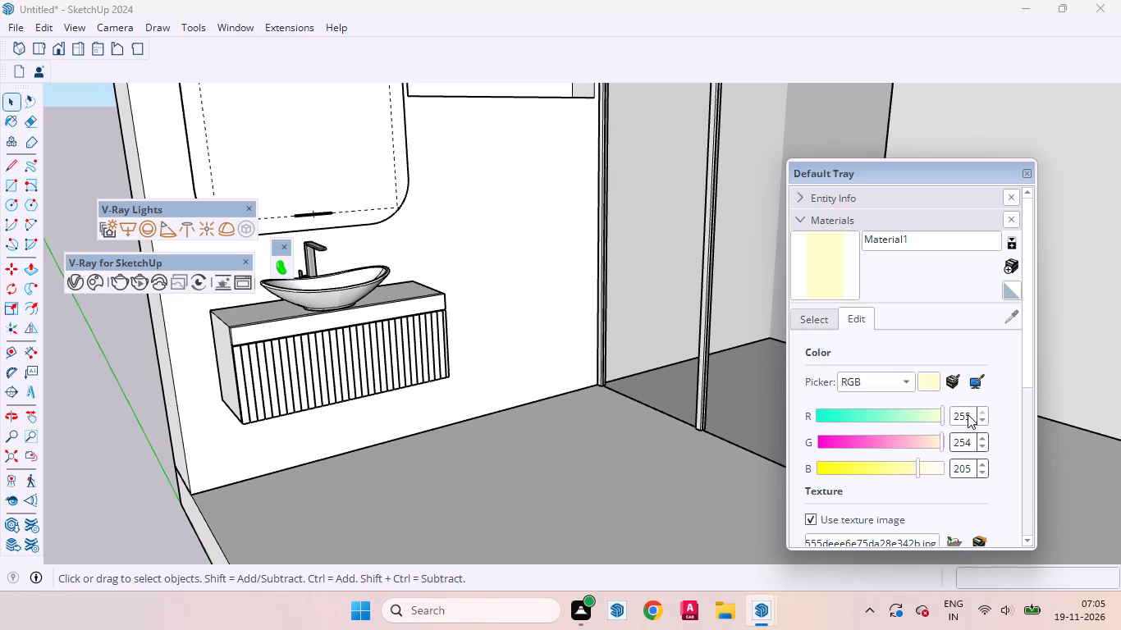
click(969, 415)
key(BackSpace)
key(BackSpace)
key(BackSpace)
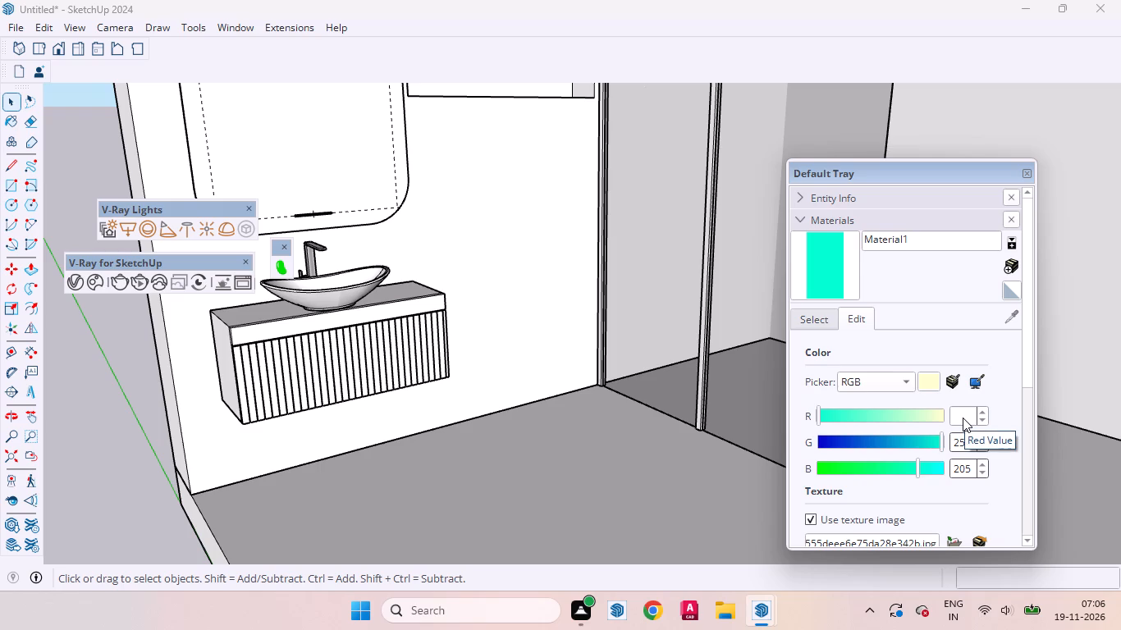
text(212)
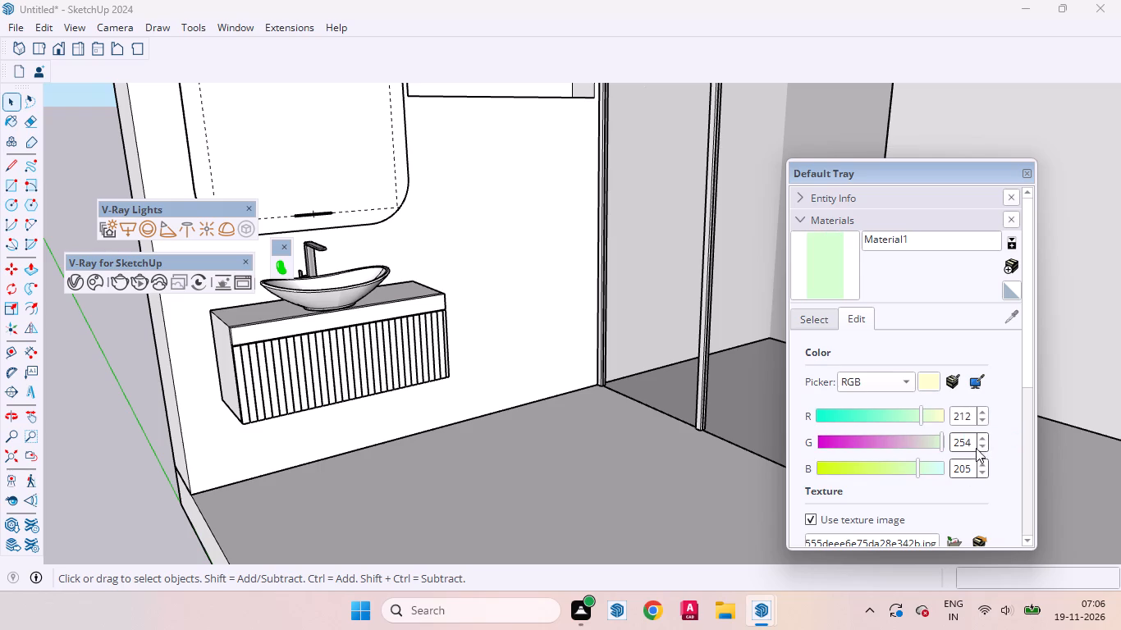
click(972, 438)
key(BackSpace)
key(BackSpace)
key(BackSpace)
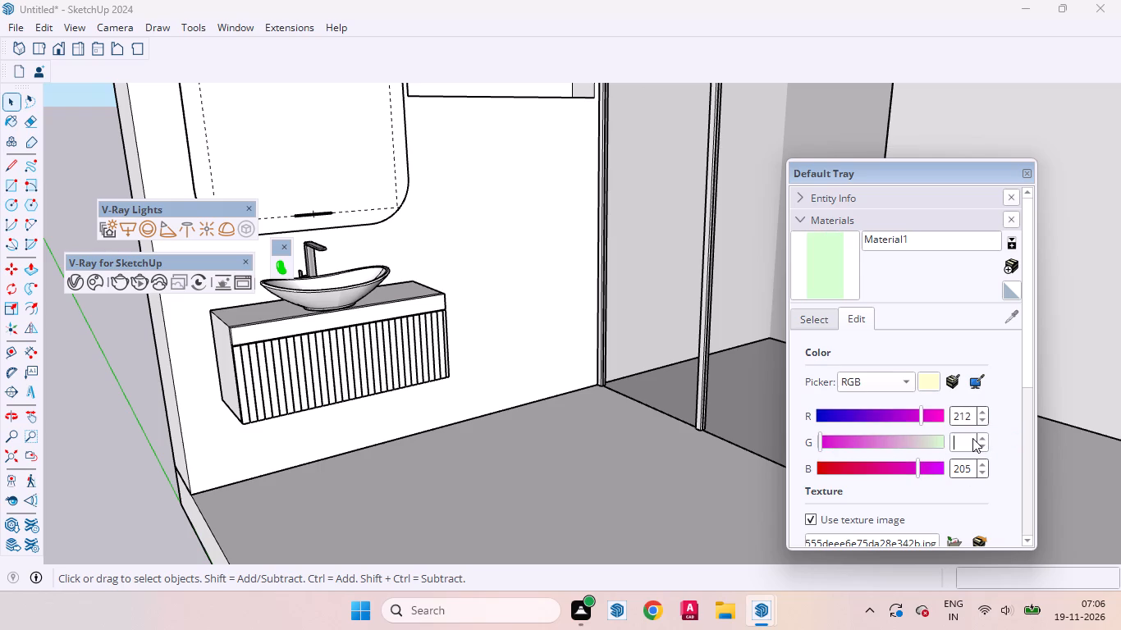
key(BackSpace)
text(175)
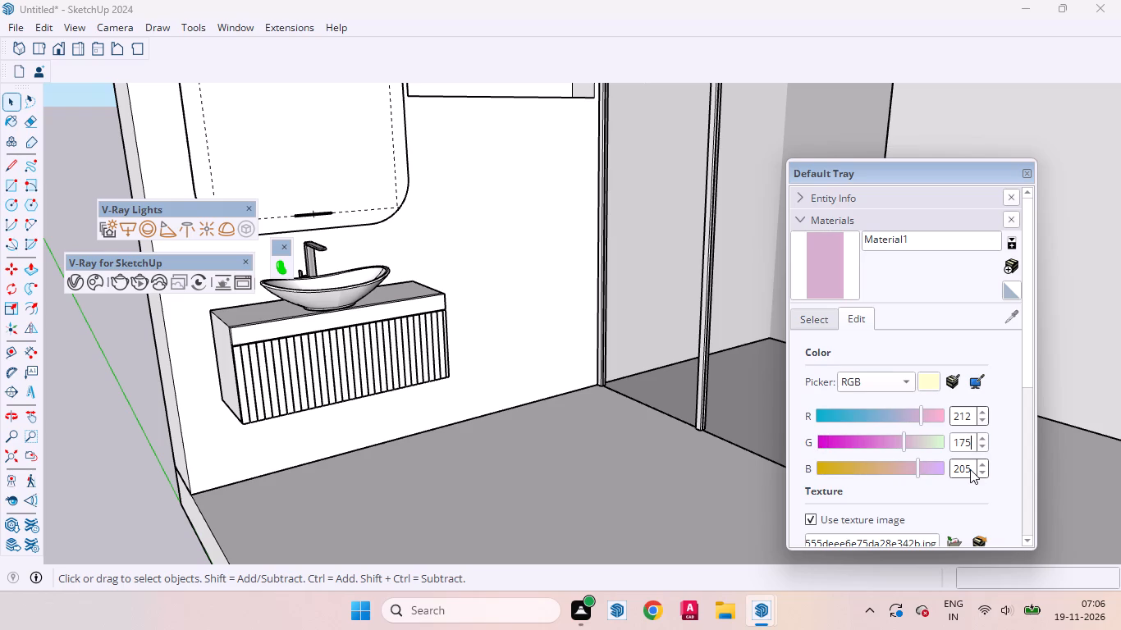
click(970, 469)
key(BackSpace)
key(BackSpace)
key(BackSpace)
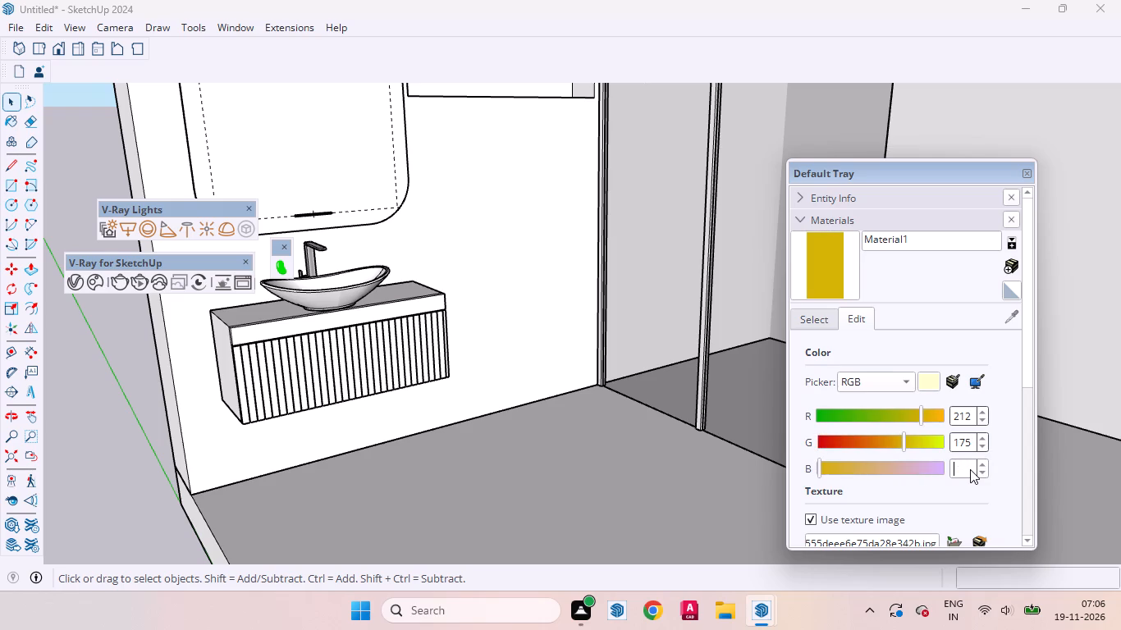
text(55)
key(Return)
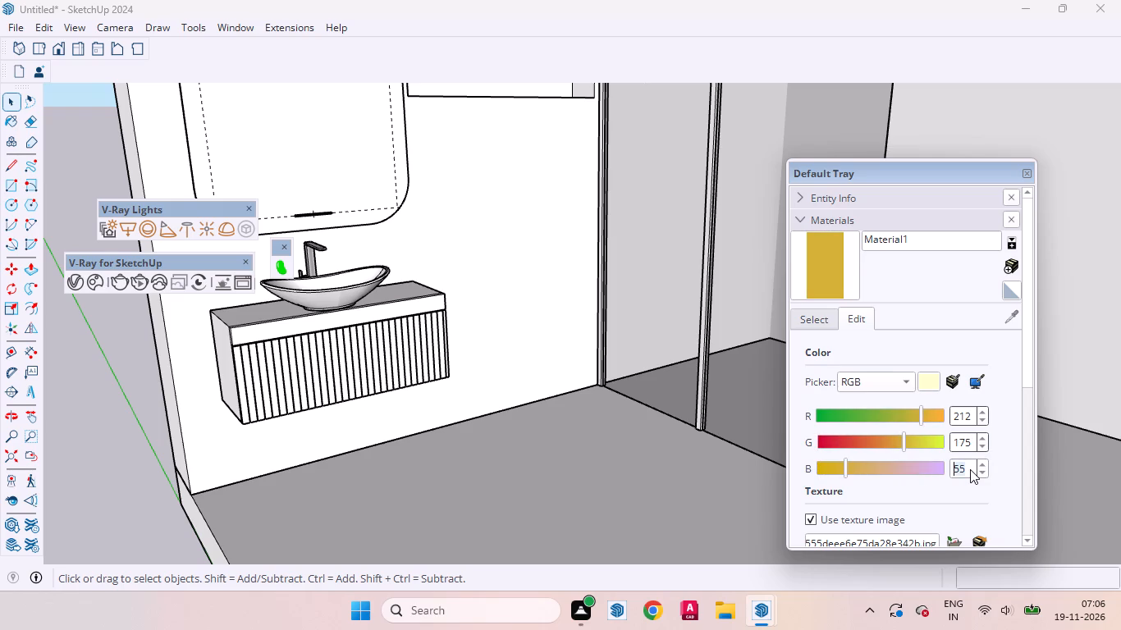
click(970, 469)
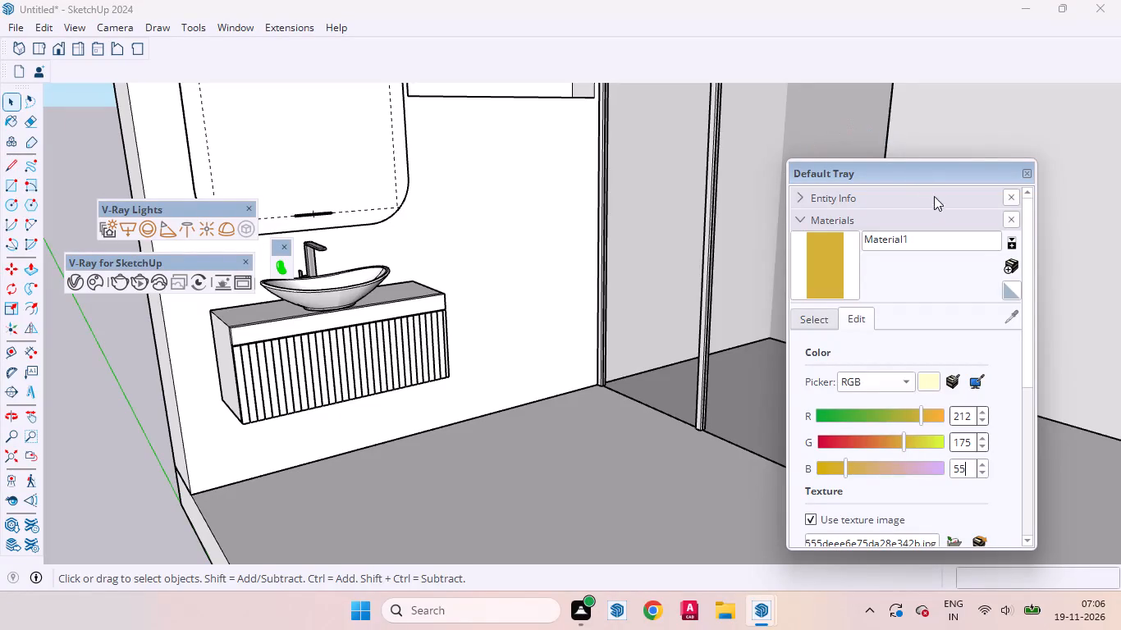
Paint the wall-side vertical profile inside the glass partition group with the gold Material1.
click(846, 251)
key(space)
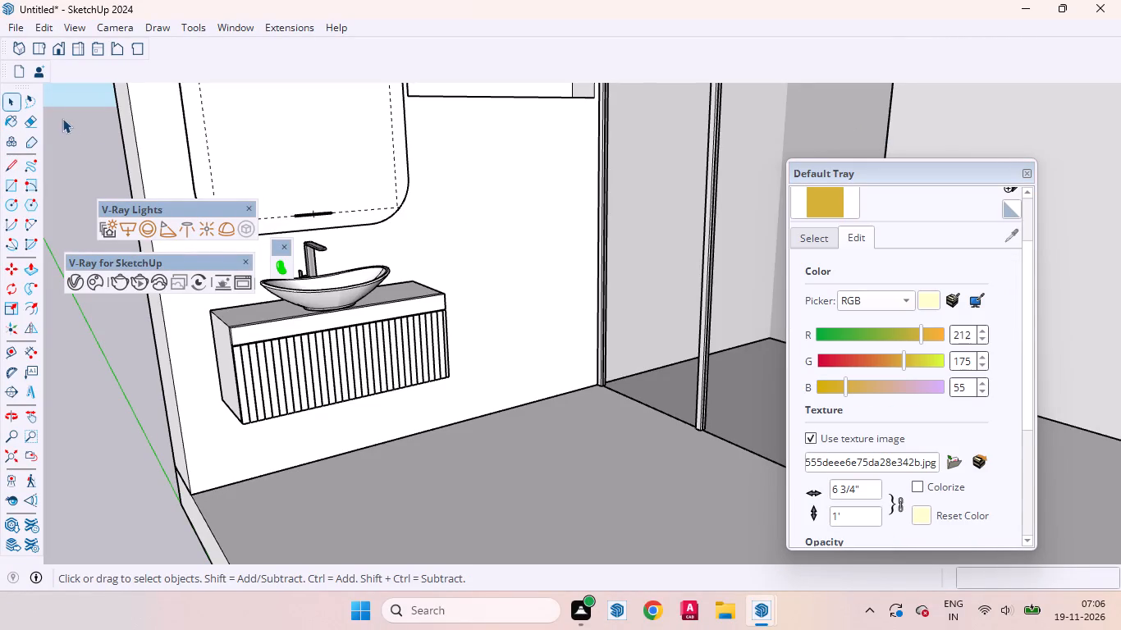
scroll(654, 186, up, 10)
click(575, 204)
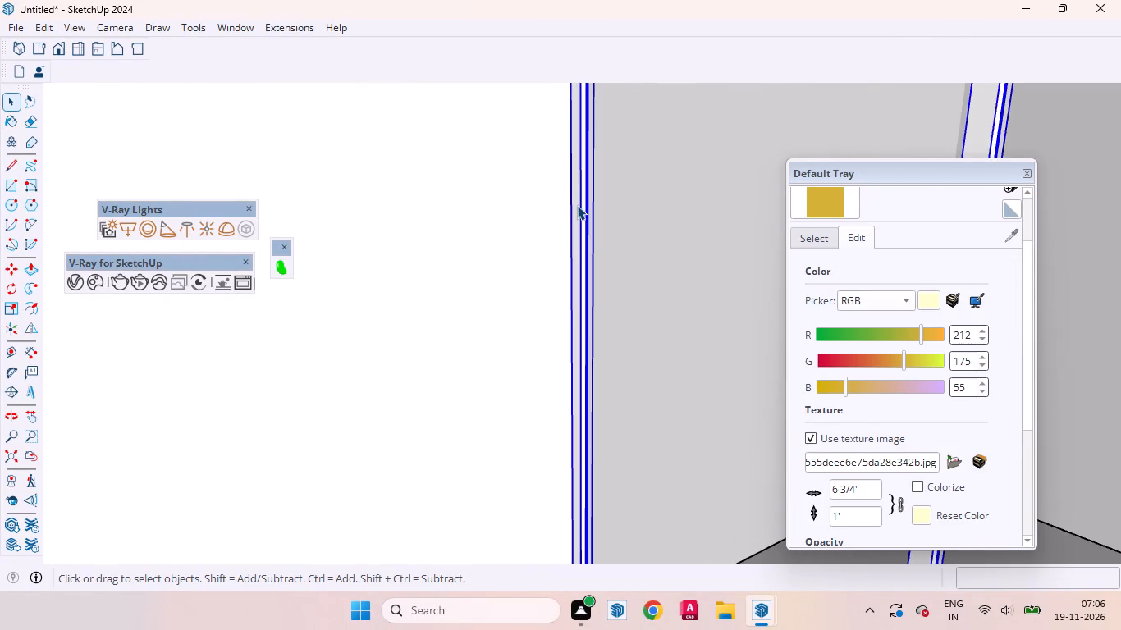
triple_click(577, 206)
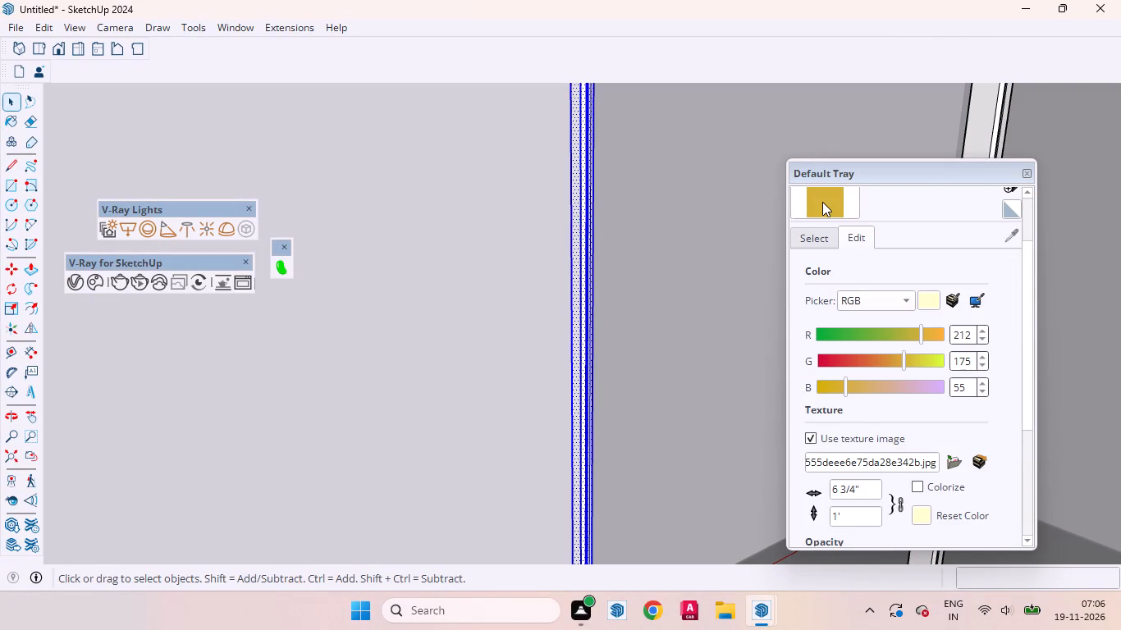
click(822, 202)
click(581, 208)
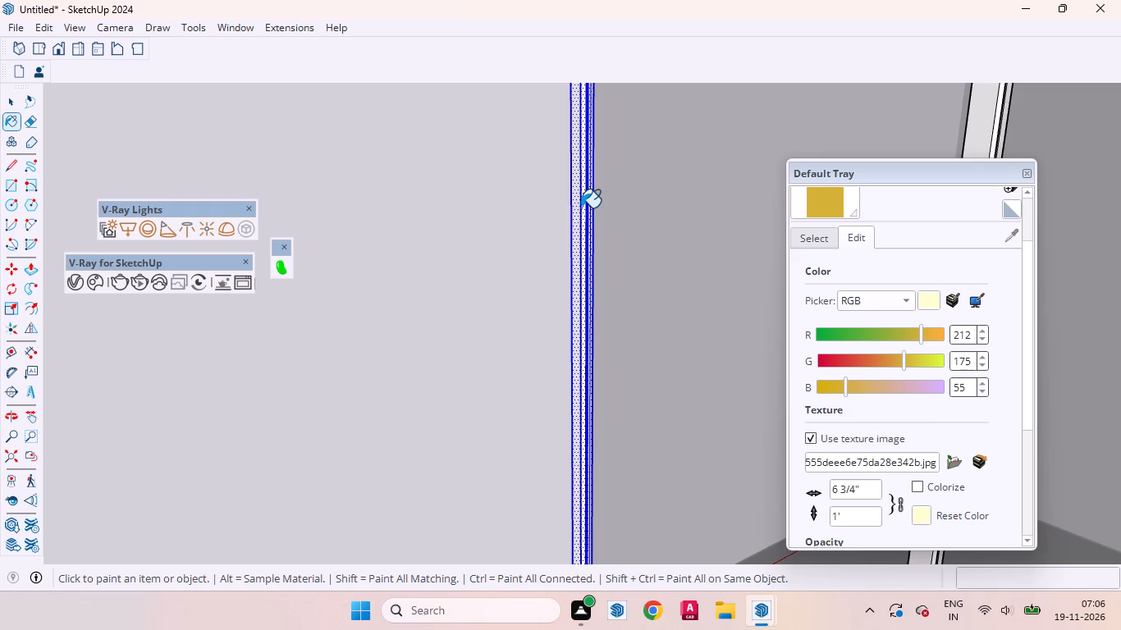
Paint one long face of the glass partition's middle vertical profile with the gold Material1 and leave the group.
scroll(574, 224, down, 9)
scroll(729, 250, up, 5)
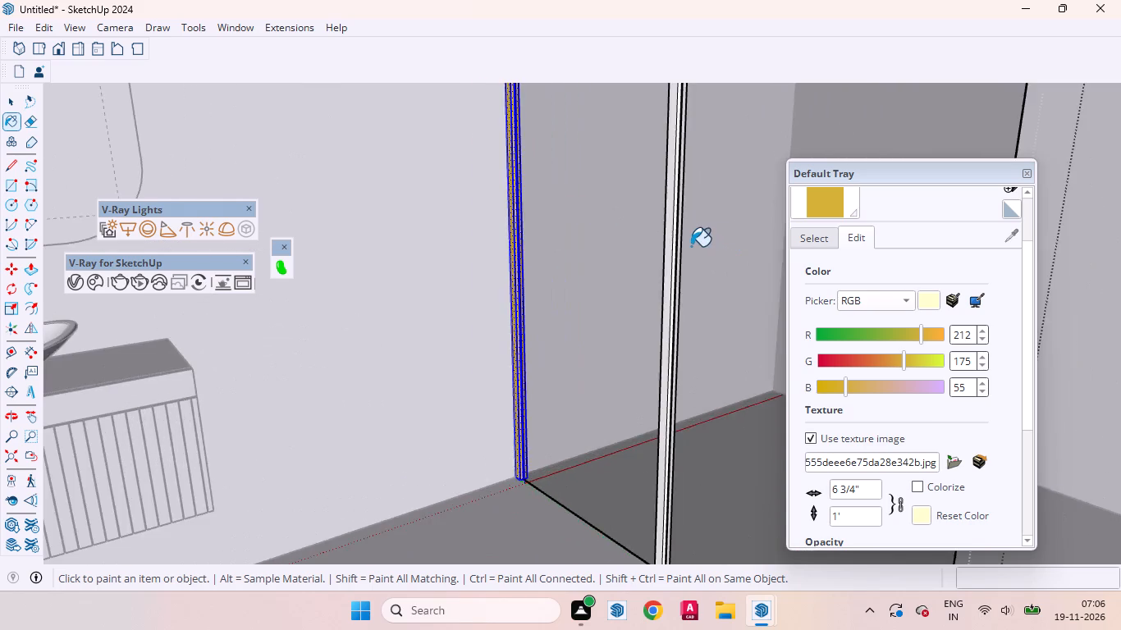
scroll(691, 246, up, 6)
click(675, 221)
scroll(675, 211, up, 2)
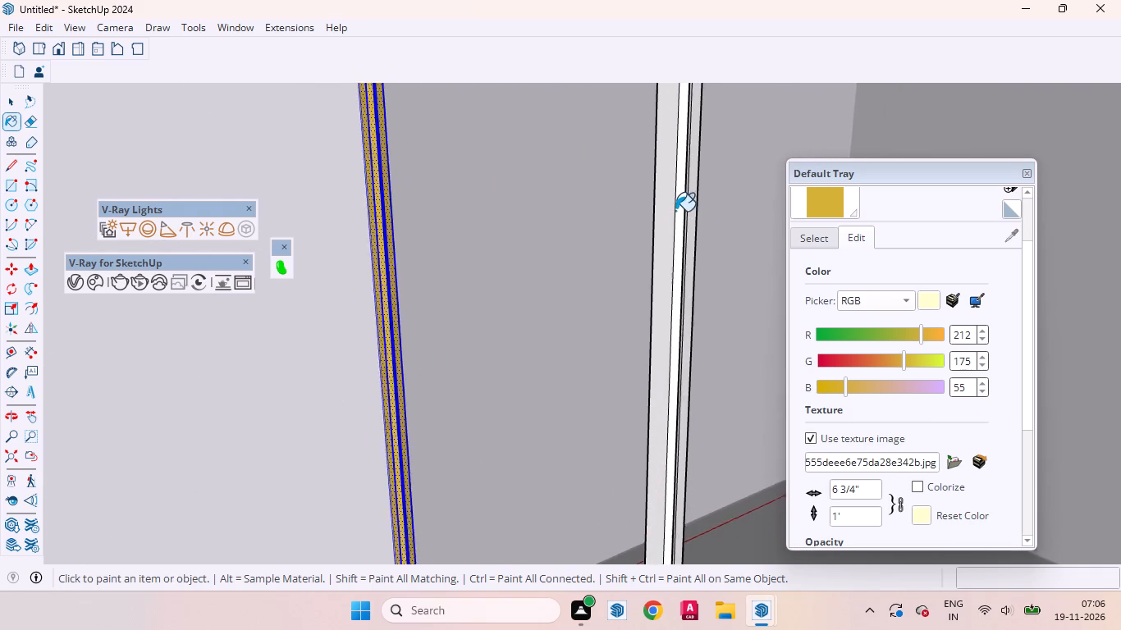
scroll(675, 211, up, 5)
click(674, 204)
key(space)
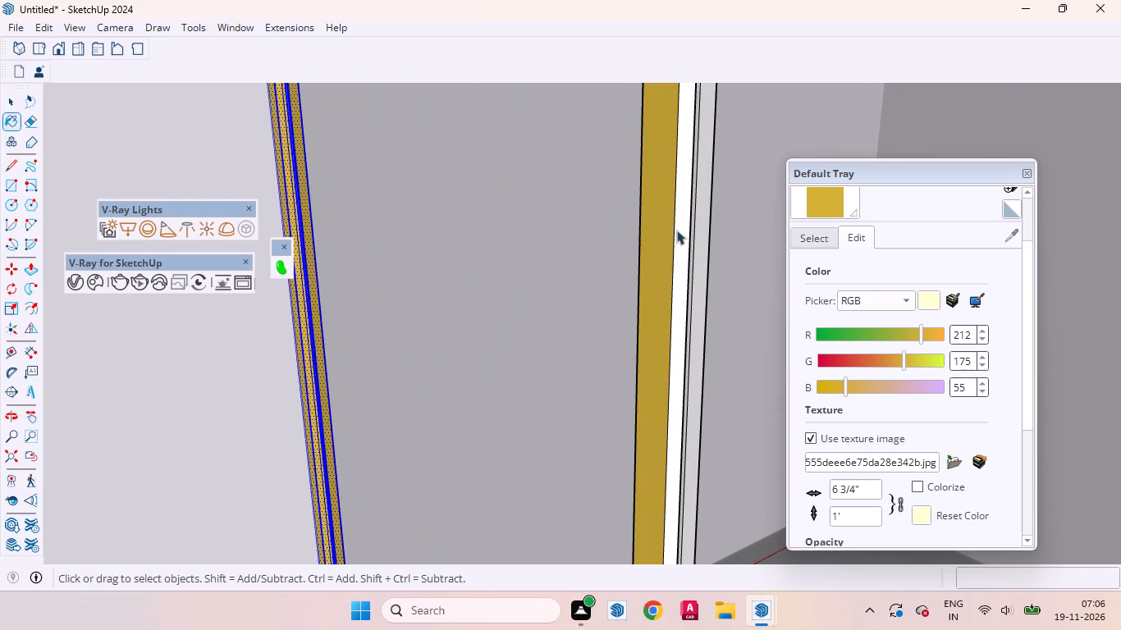
click(675, 241)
scroll(682, 225, down, 14)
scroll(608, 267, up, 1)
scroll(608, 268, down, 20)
scroll(608, 268, down, 1)
click(754, 82)
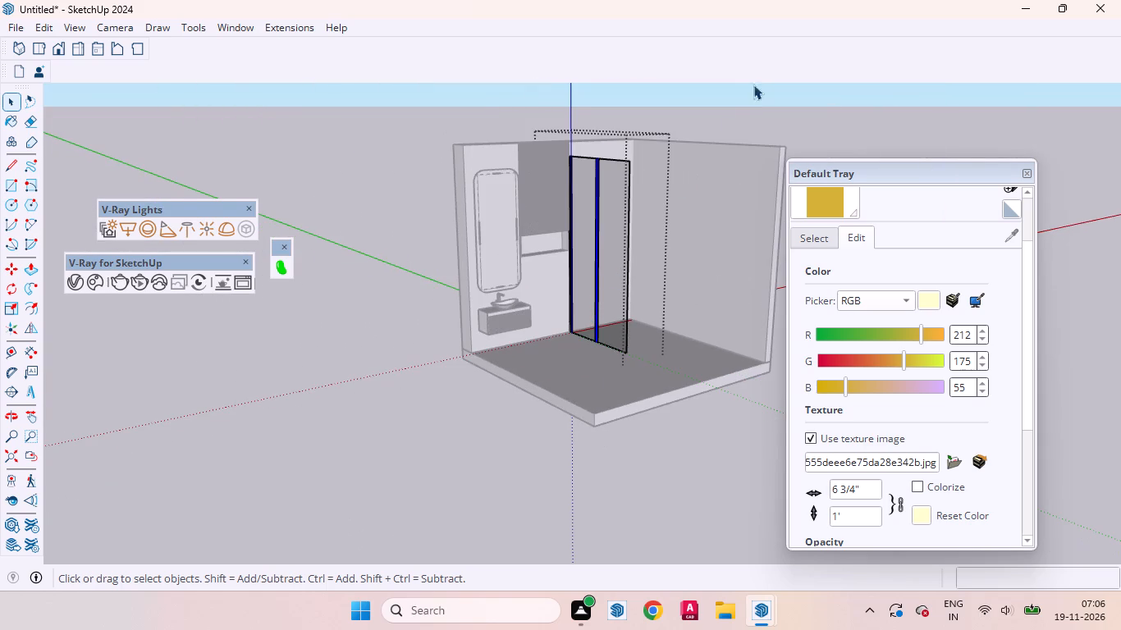
scroll(583, 162, up, 2)
double_click(757, 94)
Select all connected faces of the partition's middle profile, paint them with the gold Material1, and leave the group.
scroll(584, 173, up, 2)
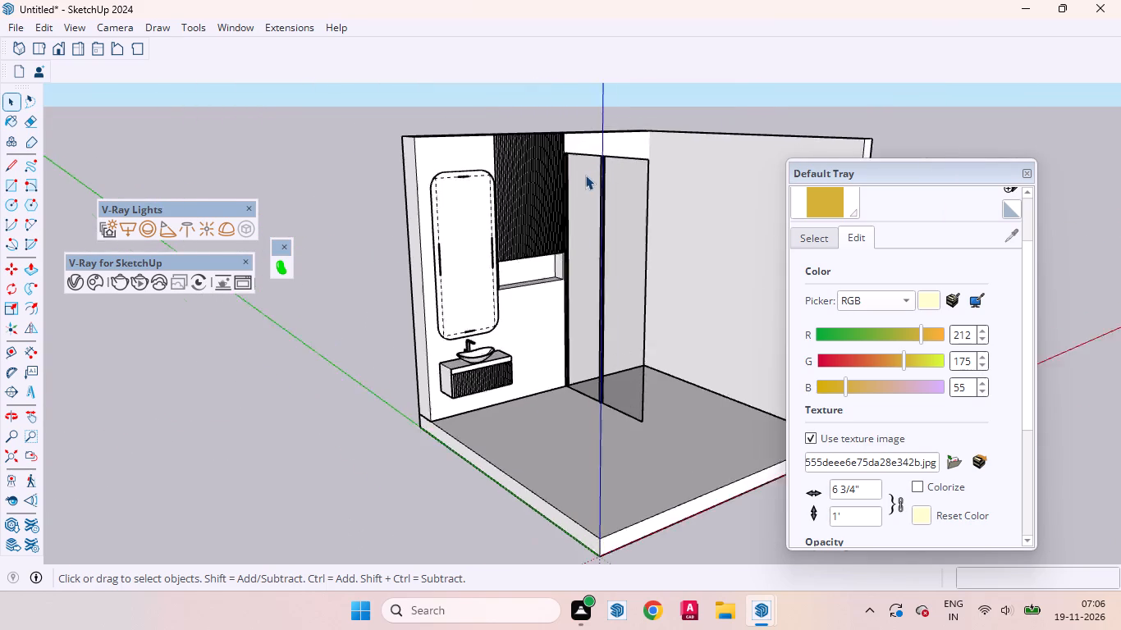
scroll(585, 175, up, 13)
click(607, 143)
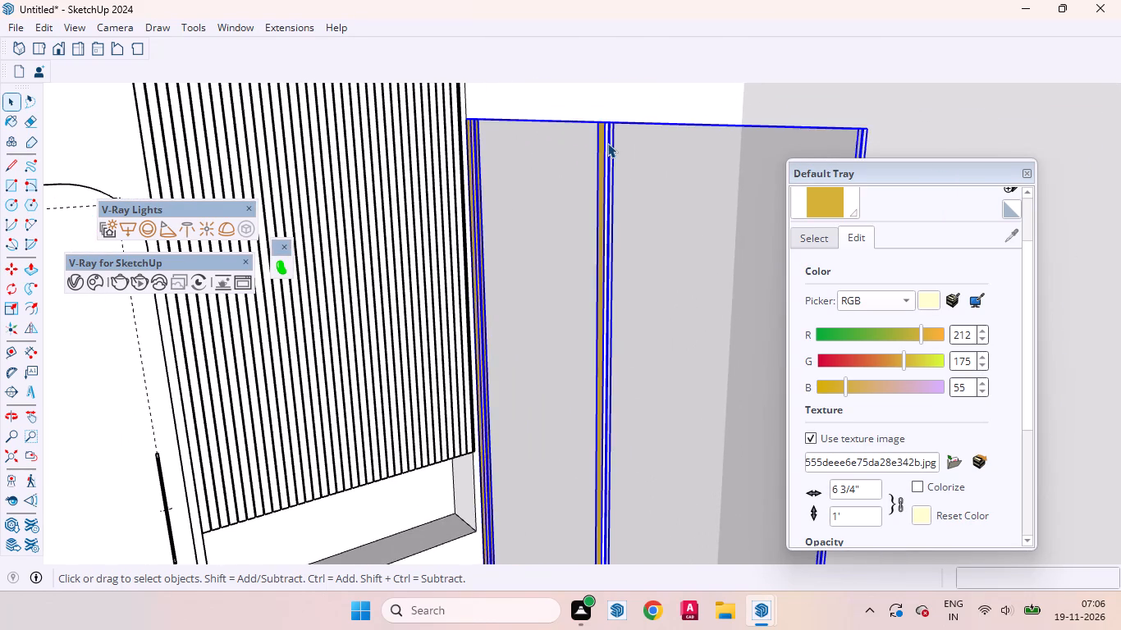
triple_click(607, 143)
click(831, 210)
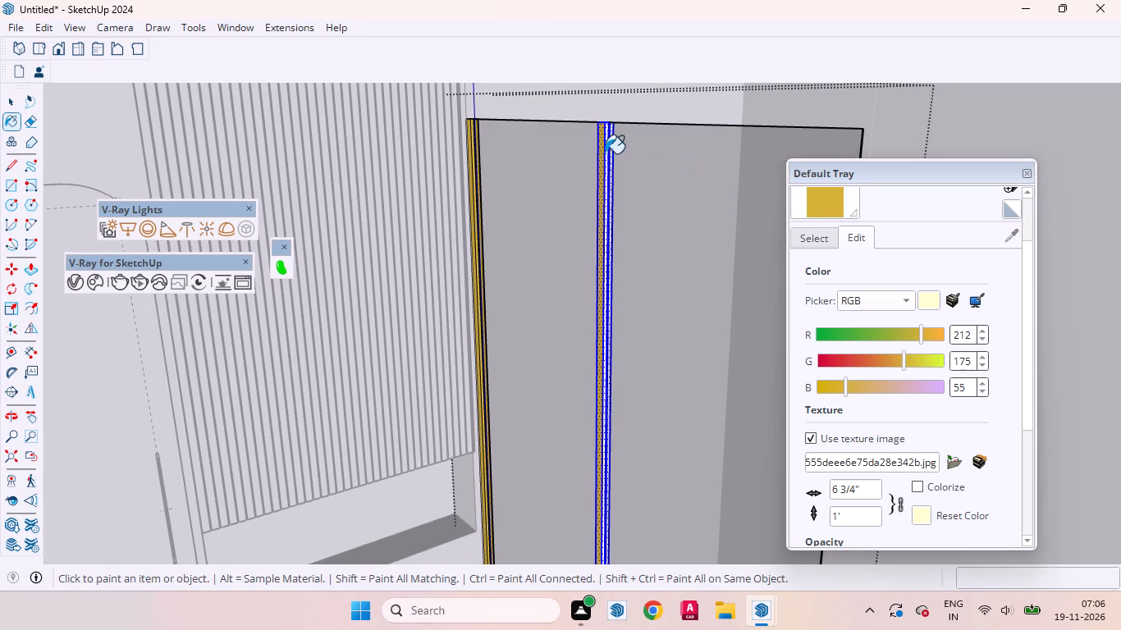
scroll(602, 153, up, 14)
click(611, 118)
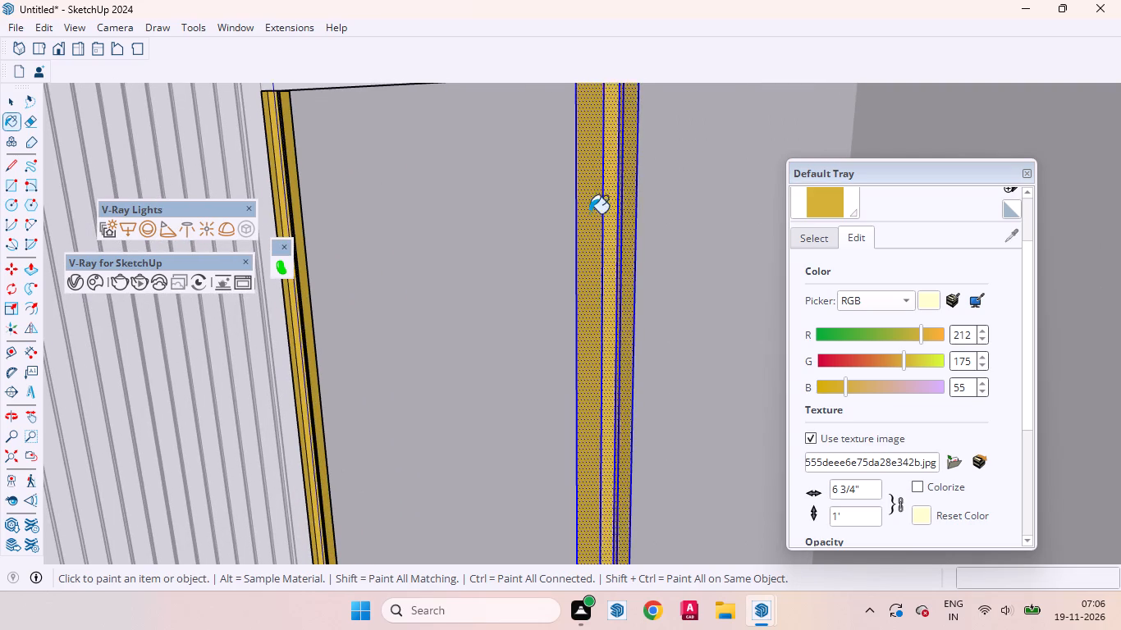
scroll(589, 215, down, 9)
scroll(539, 226, up, 1)
scroll(539, 226, down, 19)
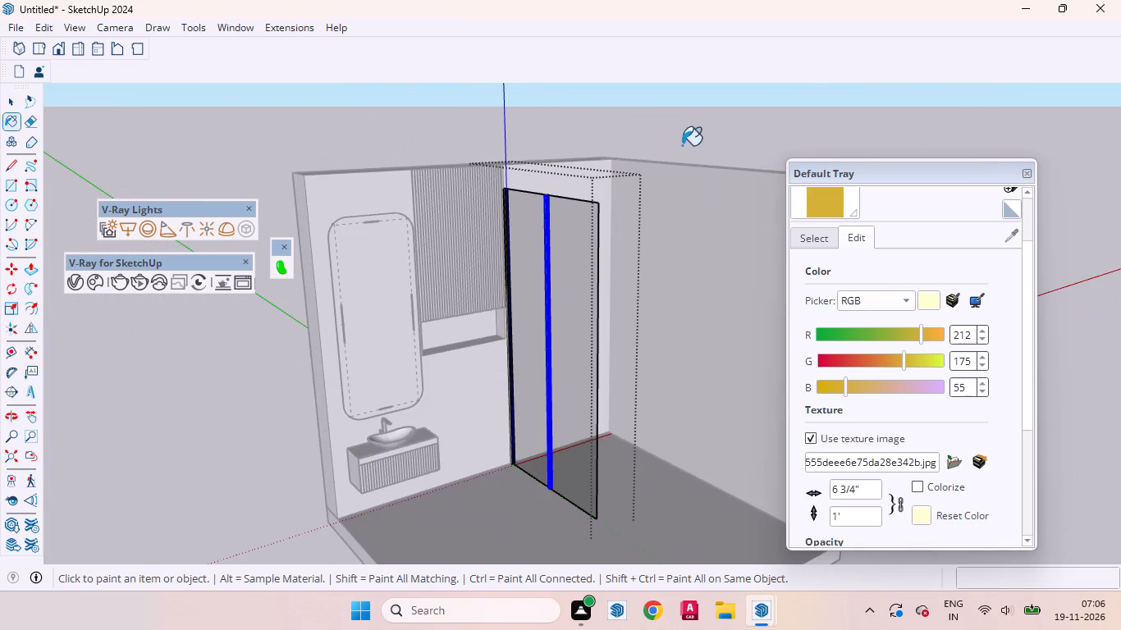
key(space)
click(705, 140)
Examine the partition's gold profiles and the rest of the bathroom from the side, from above and from the front.
scroll(500, 361, up, 2)
middle_drag(607, 360, 913, 195)
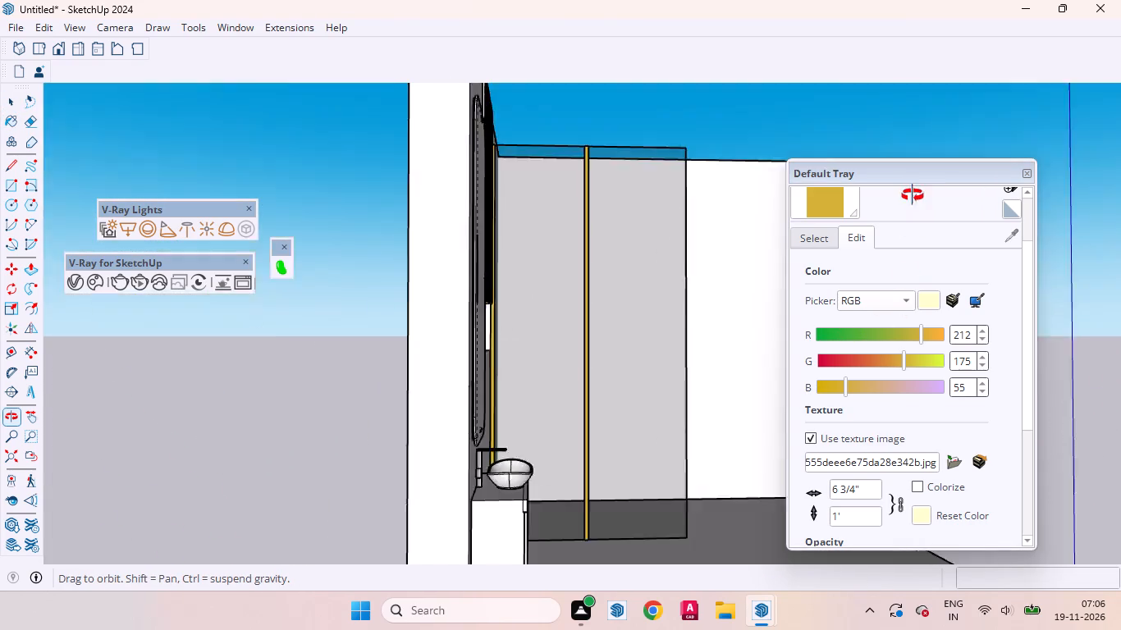
middle_drag(913, 195, 603, 524)
scroll(534, 299, down, 6)
scroll(551, 258, up, 1)
scroll(564, 253, down, 1)
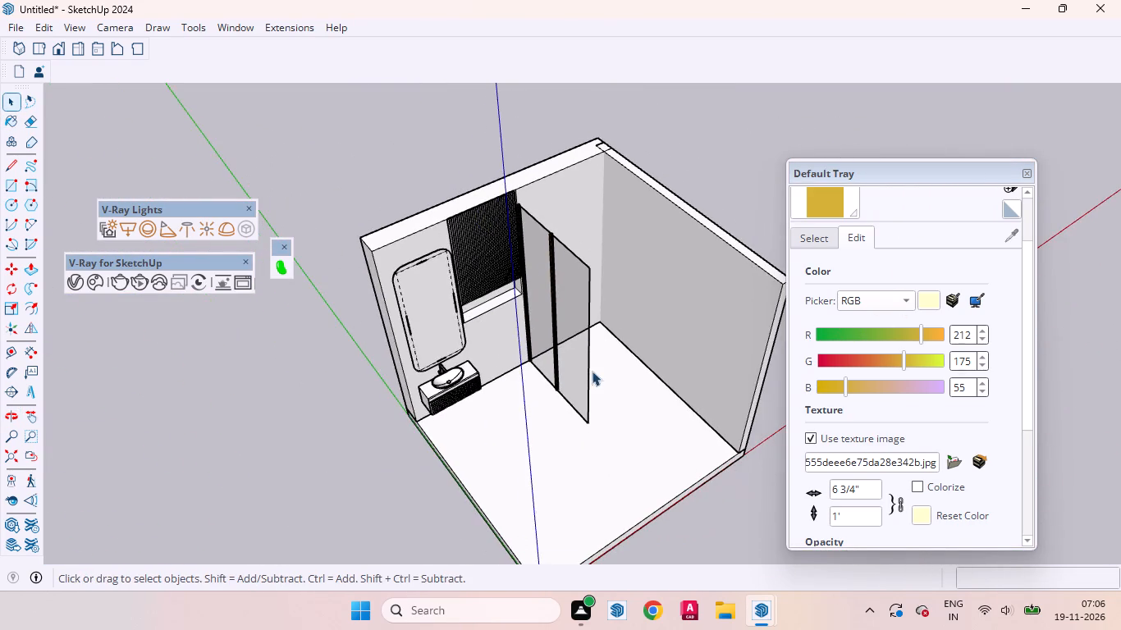
middle_drag(585, 393, 374, 250)
scroll(368, 229, up, 7)
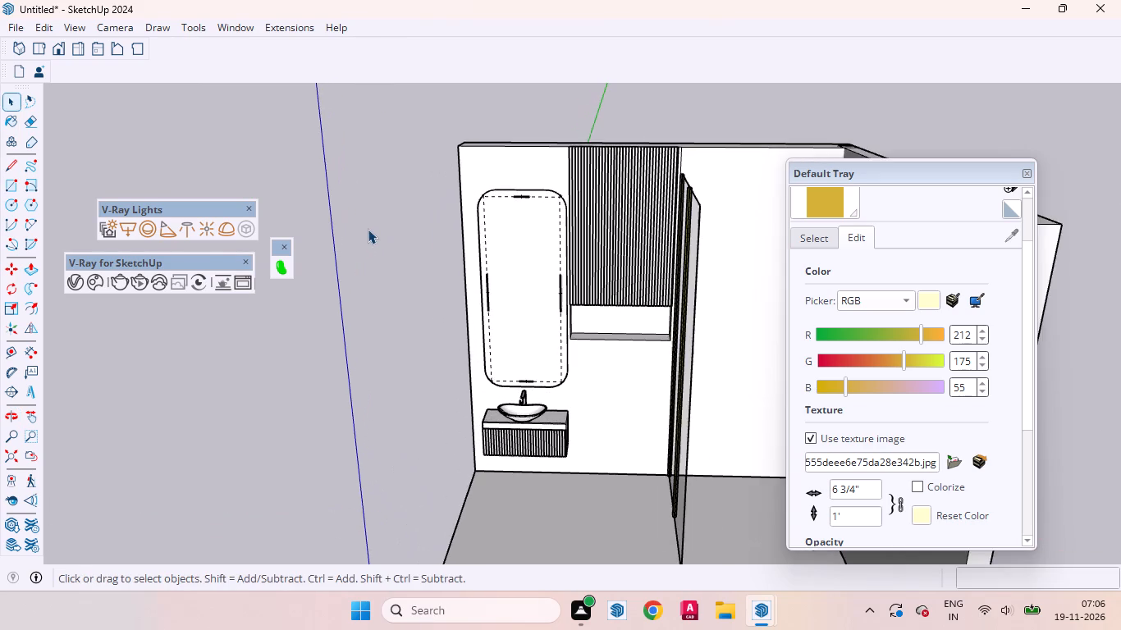
scroll(444, 176, down, 3)
scroll(558, 294, up, 4)
scroll(614, 226, down, 2)
middle_drag(616, 284, 652, 244)
Paint the basin faucet's upright body and handle with the gold Material1 inside the faucet component.
scroll(440, 354, up, 7)
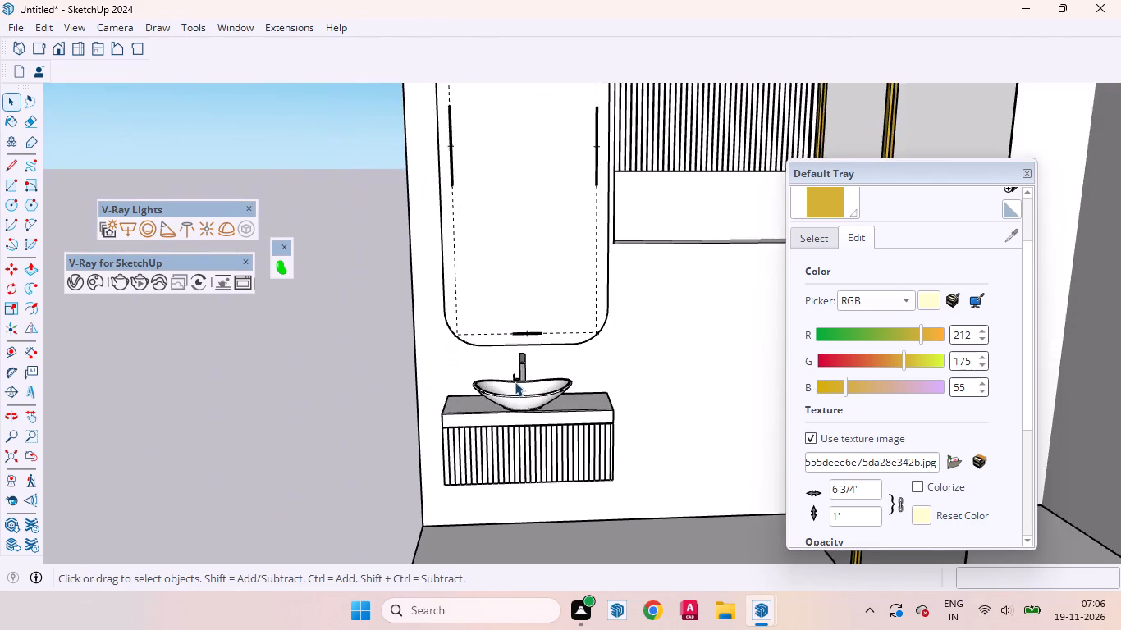
scroll(515, 381, up, 2)
click(523, 362)
triple_click(526, 360)
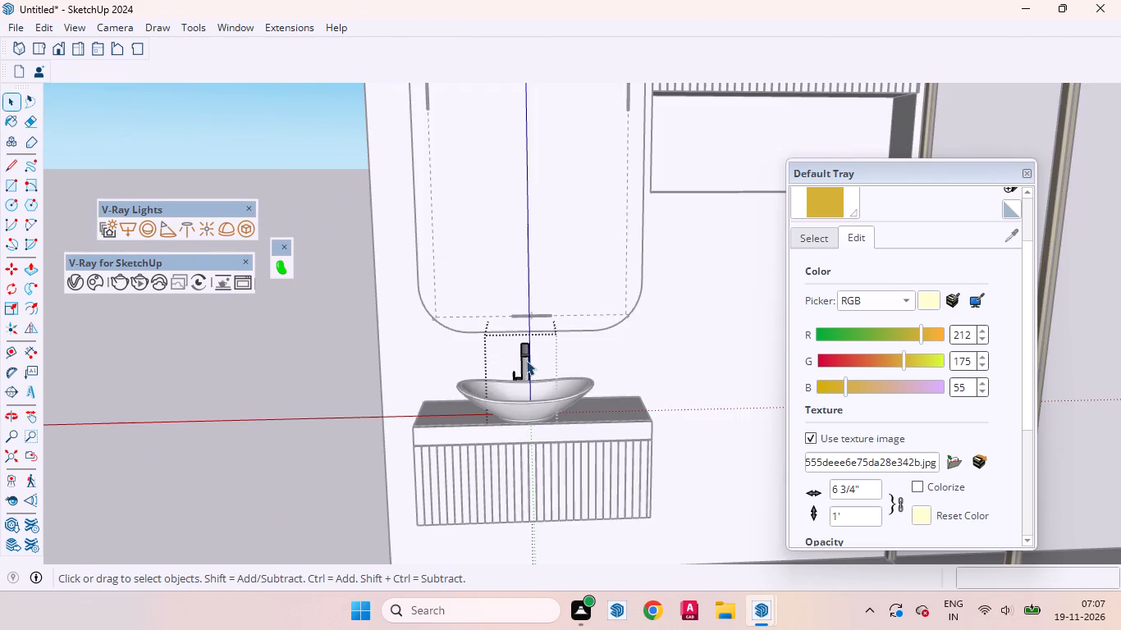
scroll(524, 361, up, 15)
middle_drag(497, 390, 437, 389)
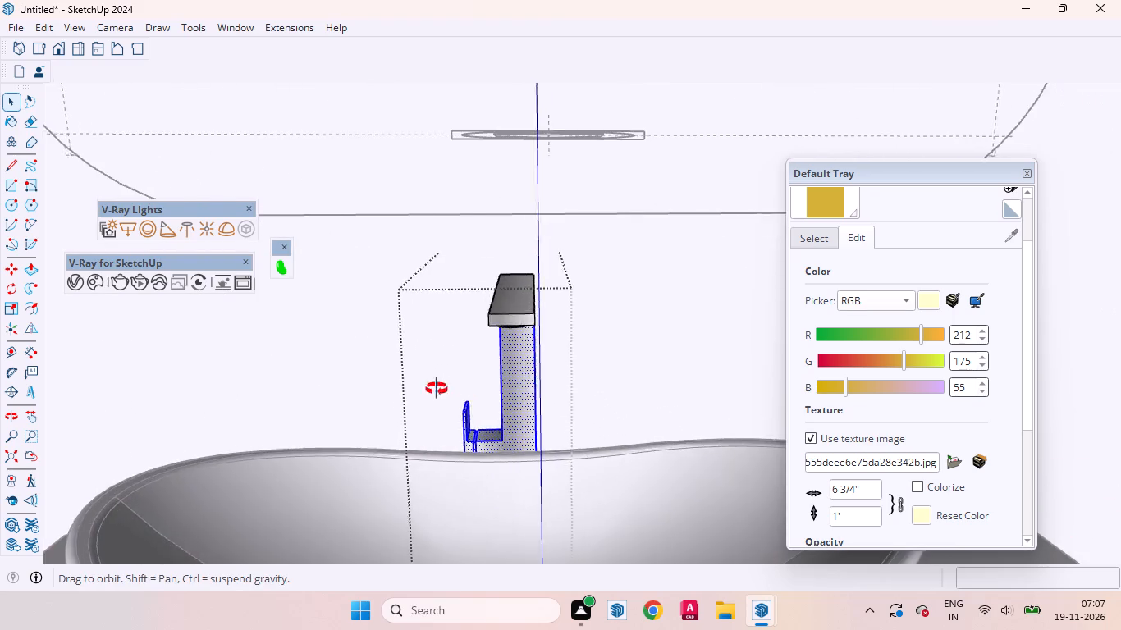
middle_drag(437, 389, 312, 327)
click(825, 209)
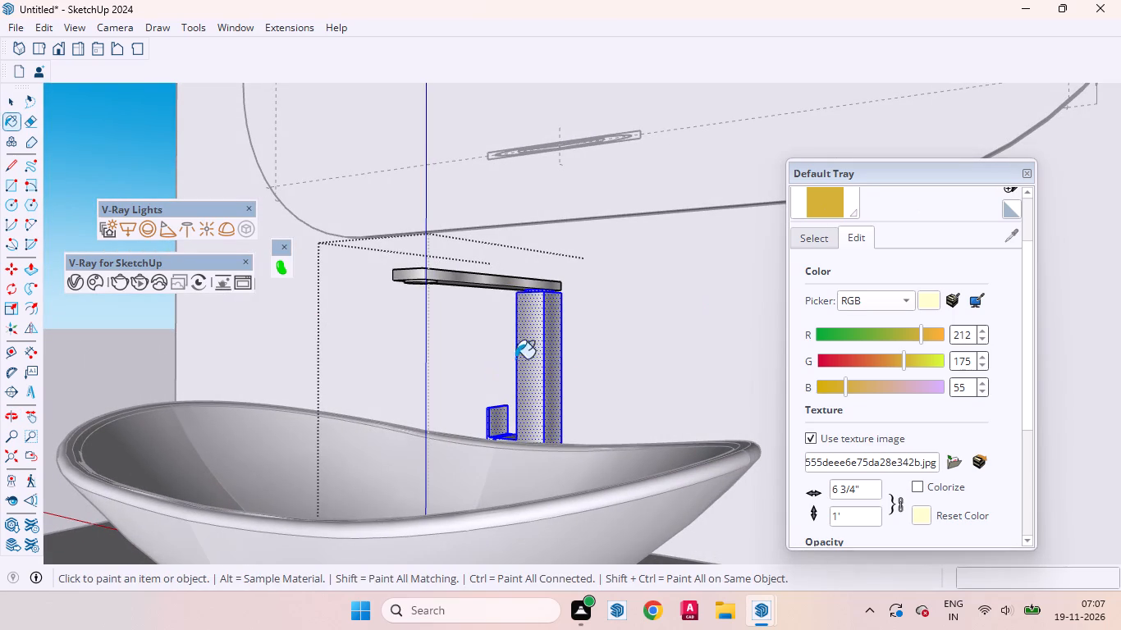
click(528, 353)
Paint the faucet spout's side faces, underside, round outlet with its rim, and top face with the gold Material1.
scroll(504, 279, up, 3)
click(506, 282)
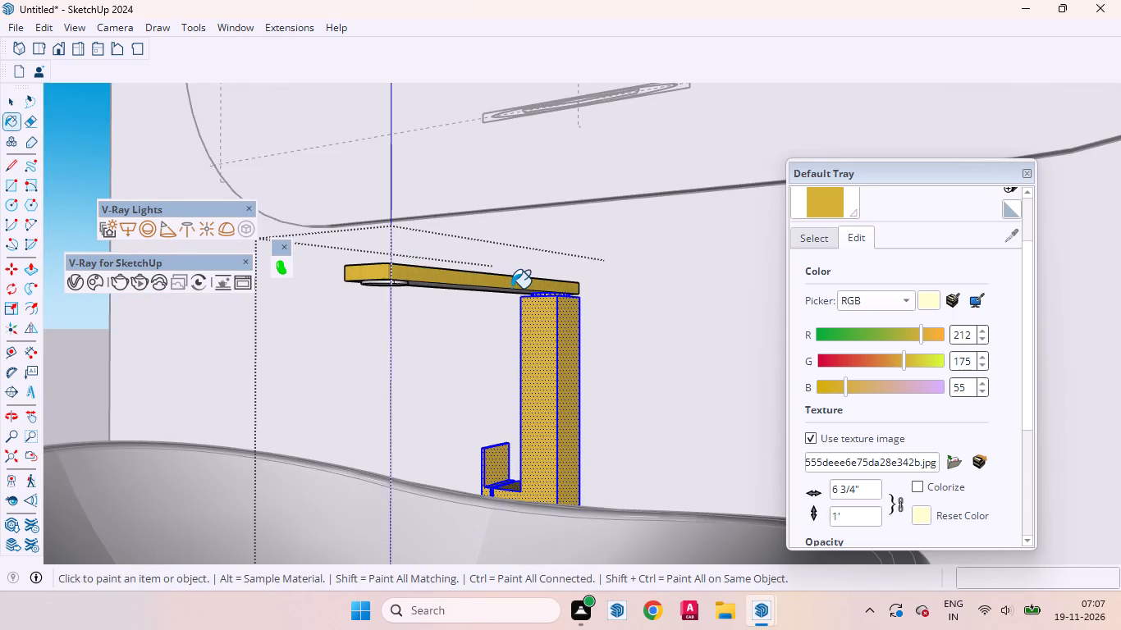
scroll(496, 292, up, 2)
middle_drag(473, 294, 508, 239)
click(516, 212)
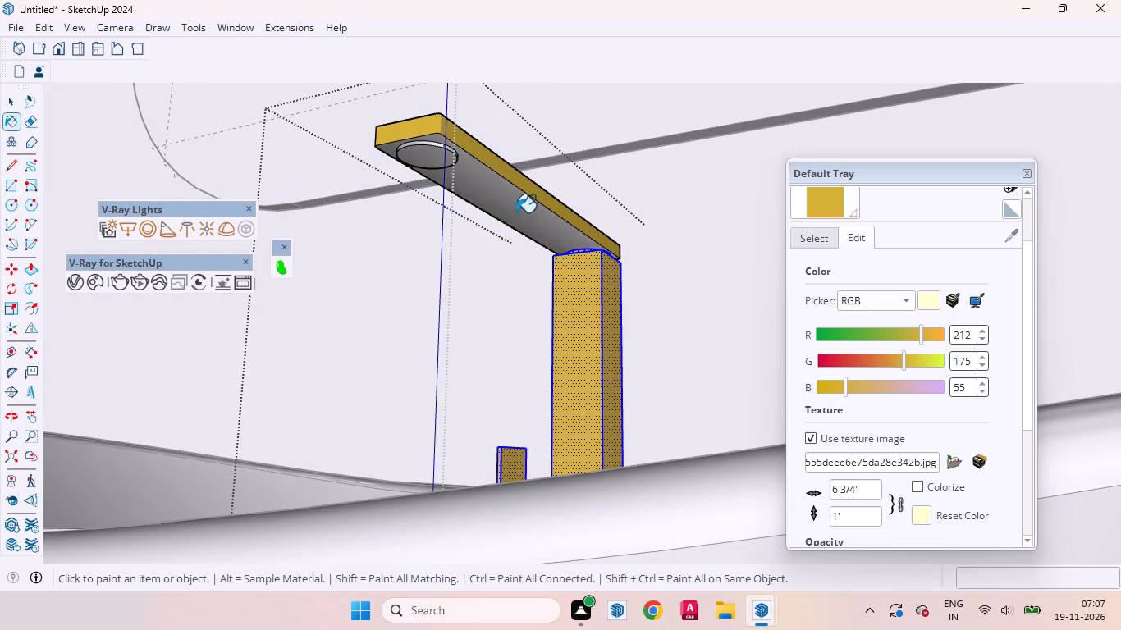
click(419, 162)
scroll(430, 147, up, 9)
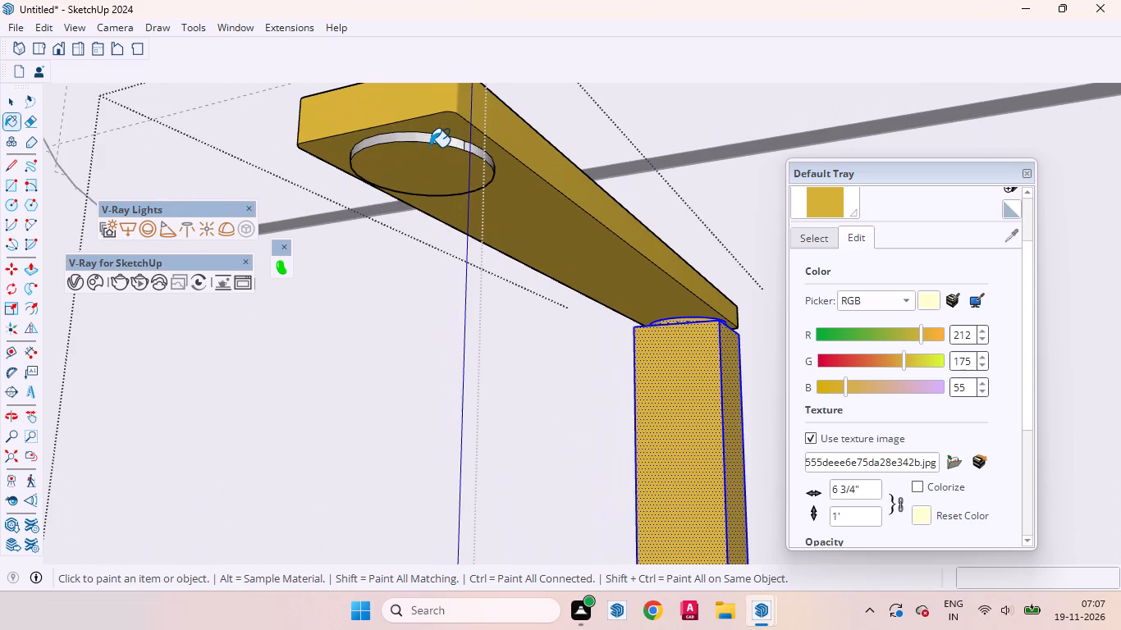
click(430, 142)
scroll(422, 144, up, 6)
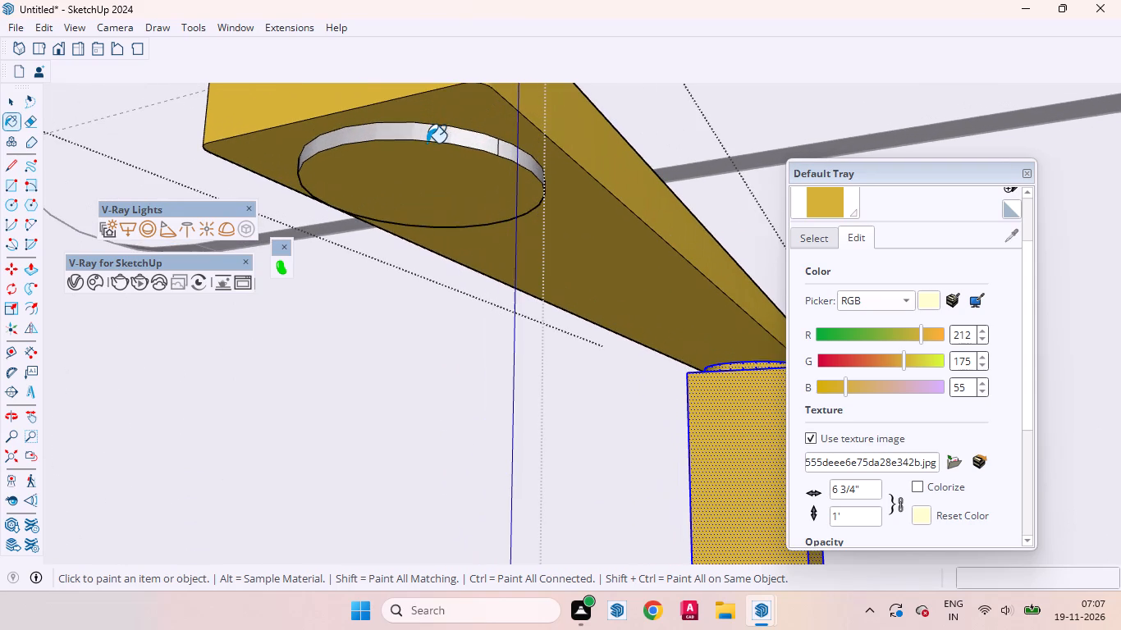
click(437, 135)
middle_drag(451, 167, 588, 459)
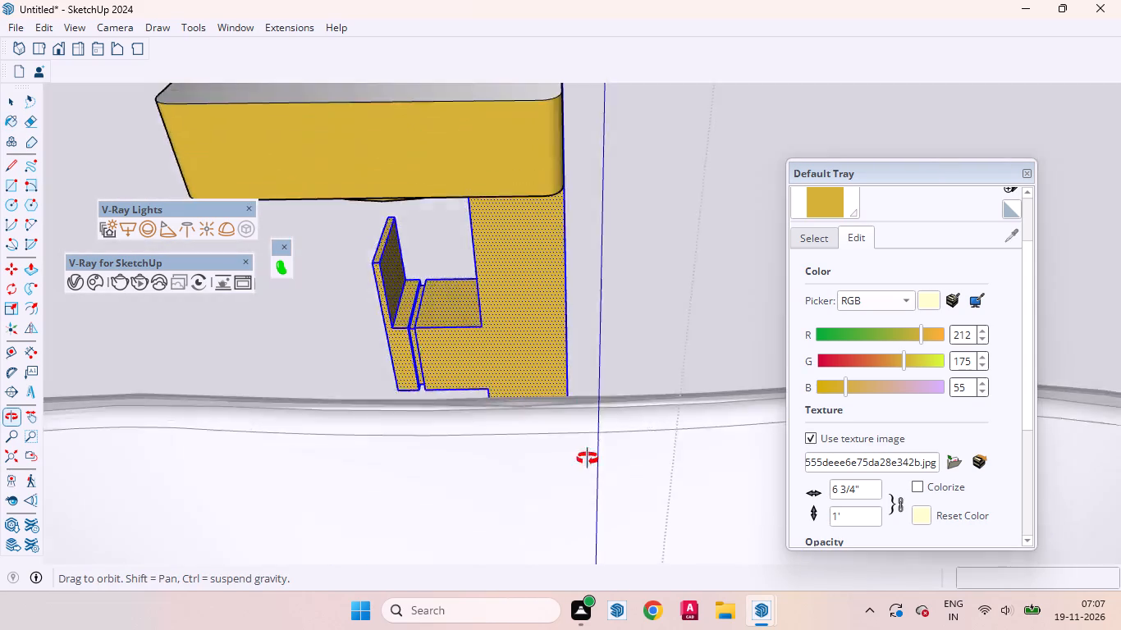
middle_drag(588, 459, 588, 522)
click(461, 139)
Examine the faucet's spout and upright body from above and from the sides for unpainted faces.
scroll(451, 237, down, 8)
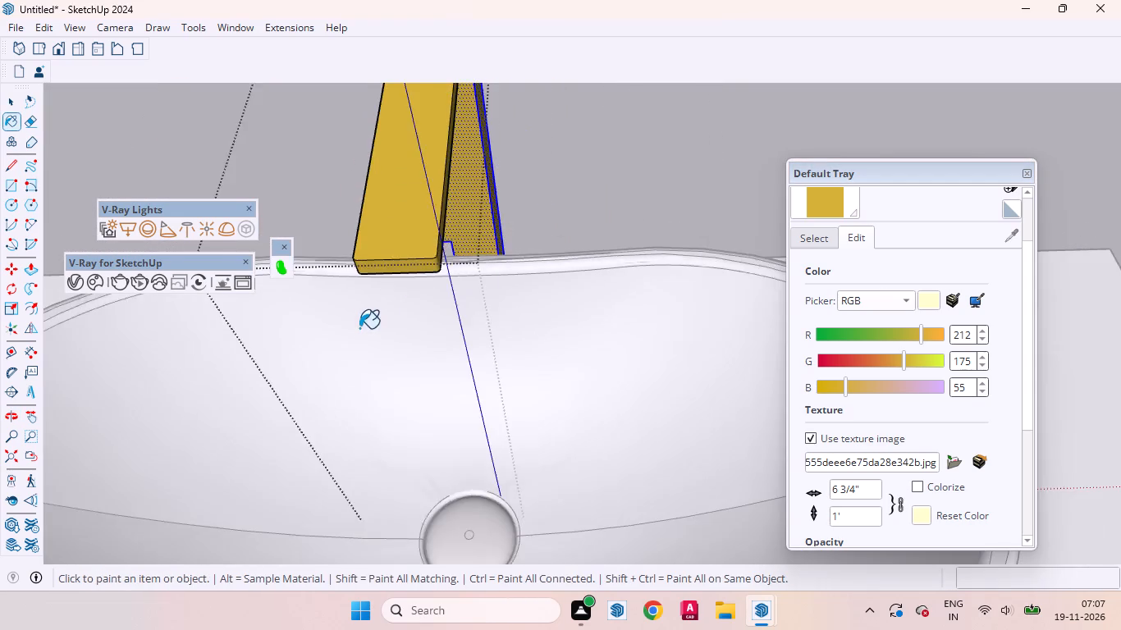
scroll(359, 328, down, 8)
scroll(432, 163, up, 18)
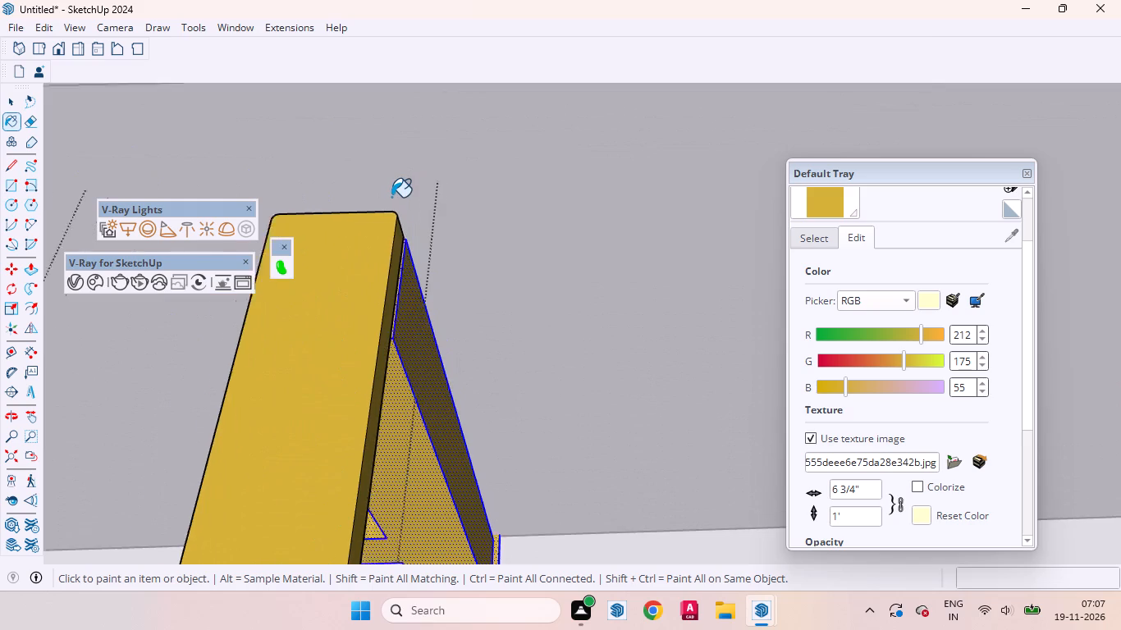
scroll(391, 197, up, 11)
middle_drag(392, 220, 56, 369)
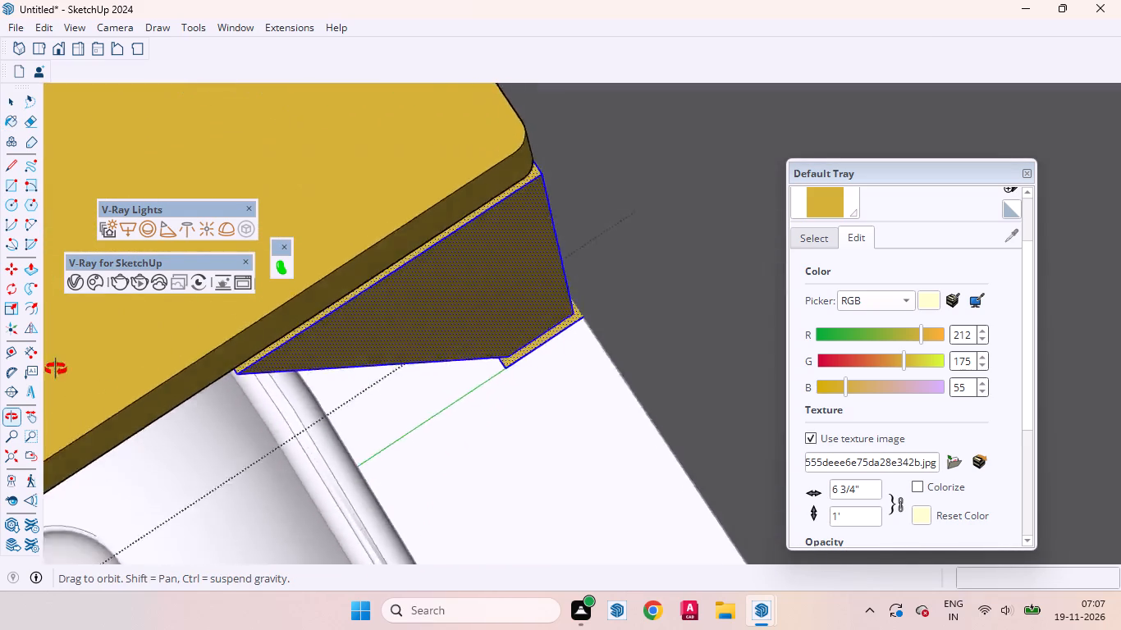
middle_drag(56, 369, 0, 312)
scroll(605, 203, up, 4)
middle_drag(568, 196, 357, 46)
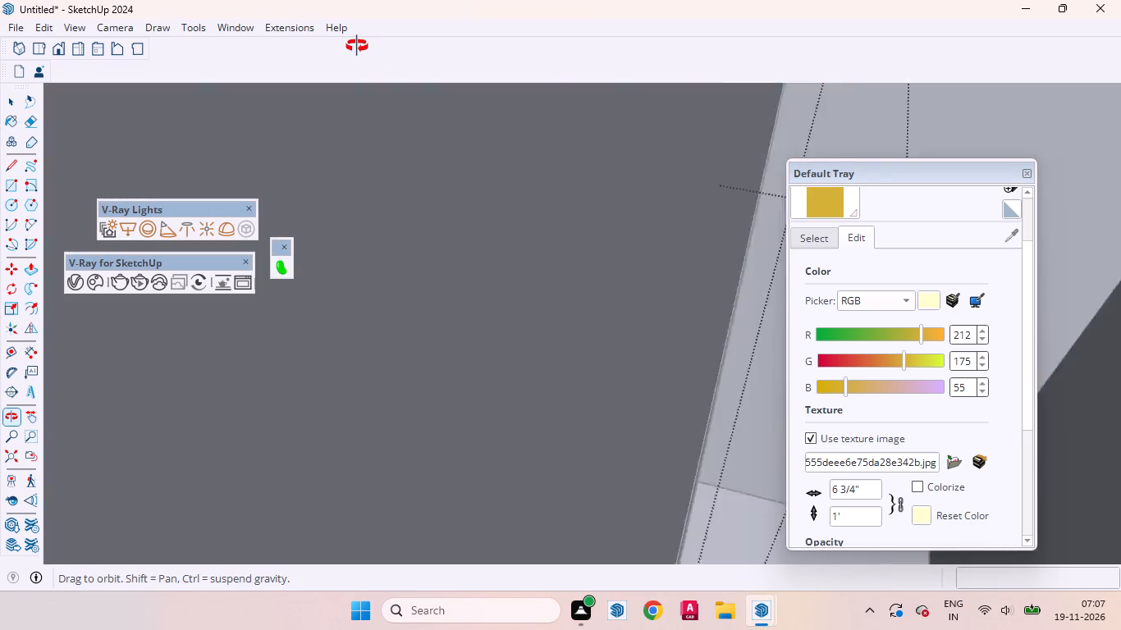
middle_drag(357, 46, 443, 63)
scroll(666, 123, up, 4)
scroll(666, 142, down, 4)
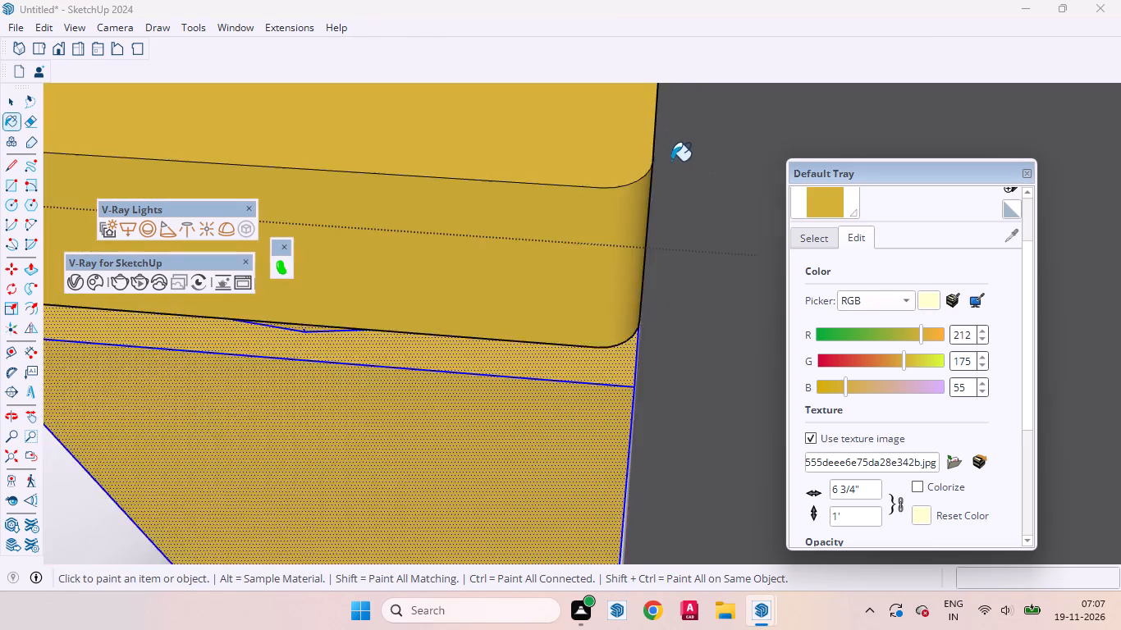
scroll(671, 161, down, 8)
middle_drag(492, 265, 697, 244)
Finish editing the faucet component, leaving it with nothing selected in the bathroom model.
key(space)
scroll(586, 262, down, 5)
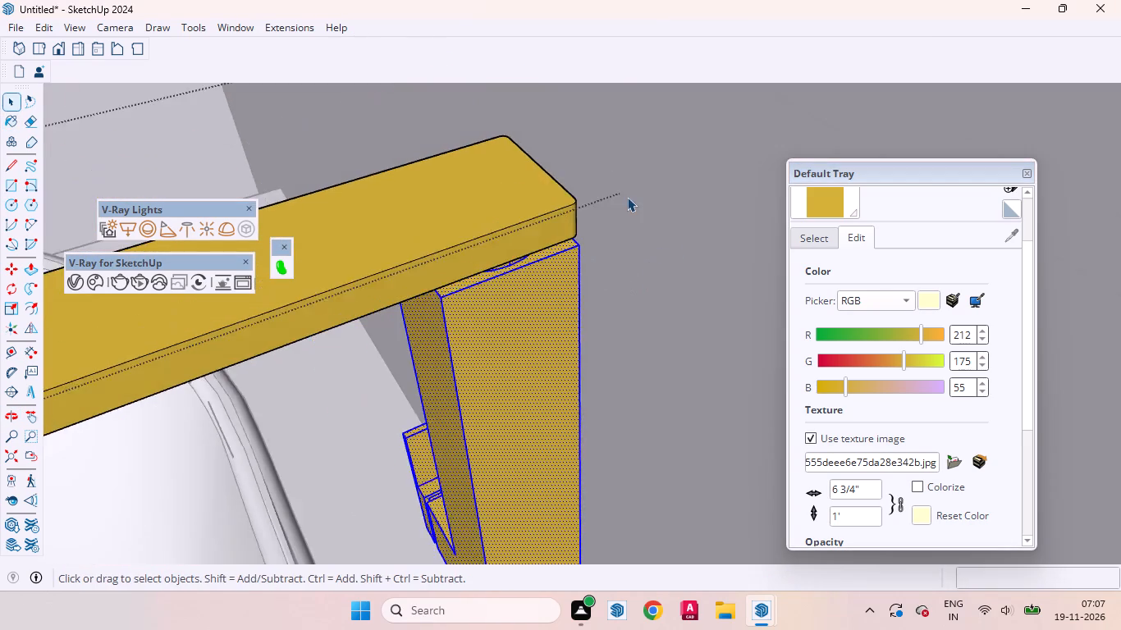
scroll(627, 197, down, 18)
middle_drag(557, 262, 846, 141)
scroll(725, 178, down, 2)
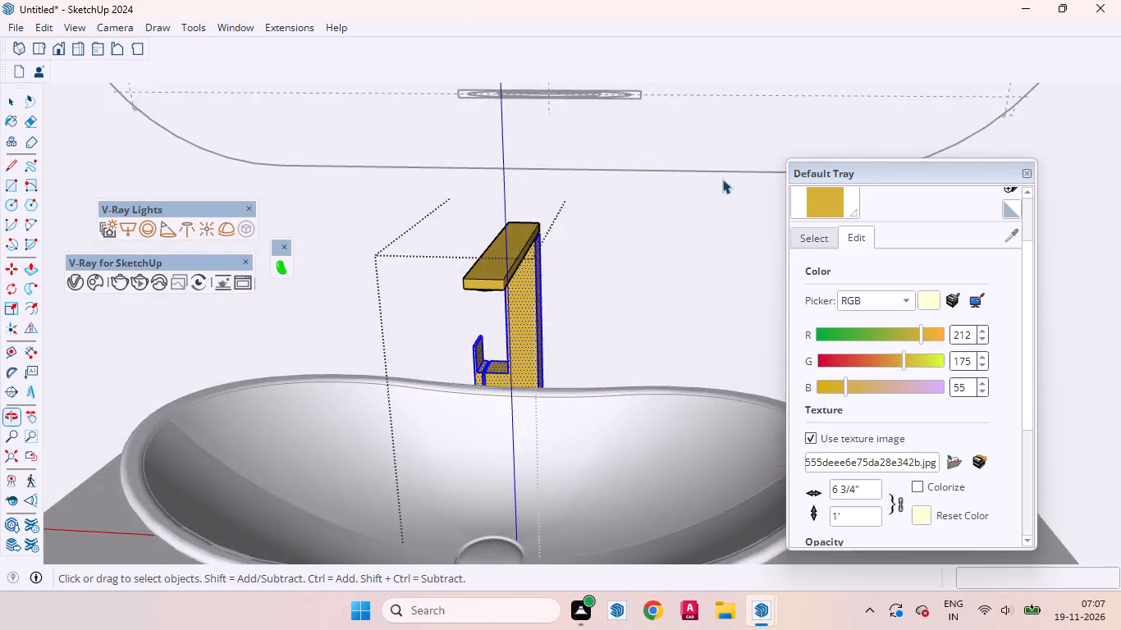
scroll(722, 179, down, 10)
scroll(617, 209, up, 1)
triple_click(231, 316)
click(231, 323)
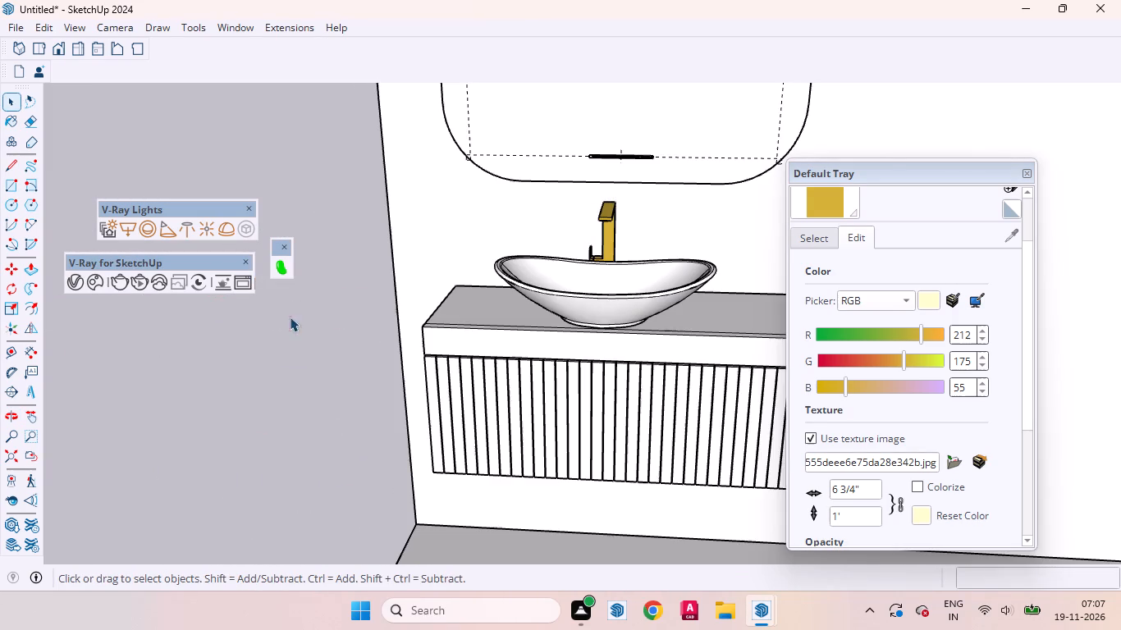
scroll(282, 323, down, 20)
scroll(282, 323, down, 1)
middle_drag(451, 305, 555, 230)
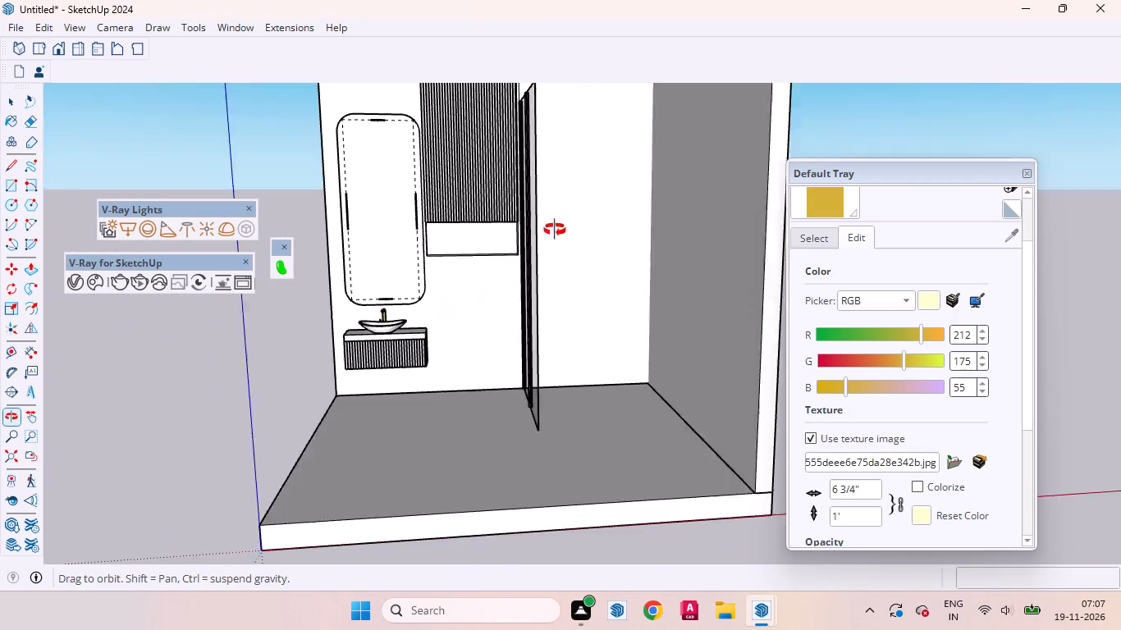
middle_drag(555, 230, 580, 215)
scroll(435, 235, up, 4)
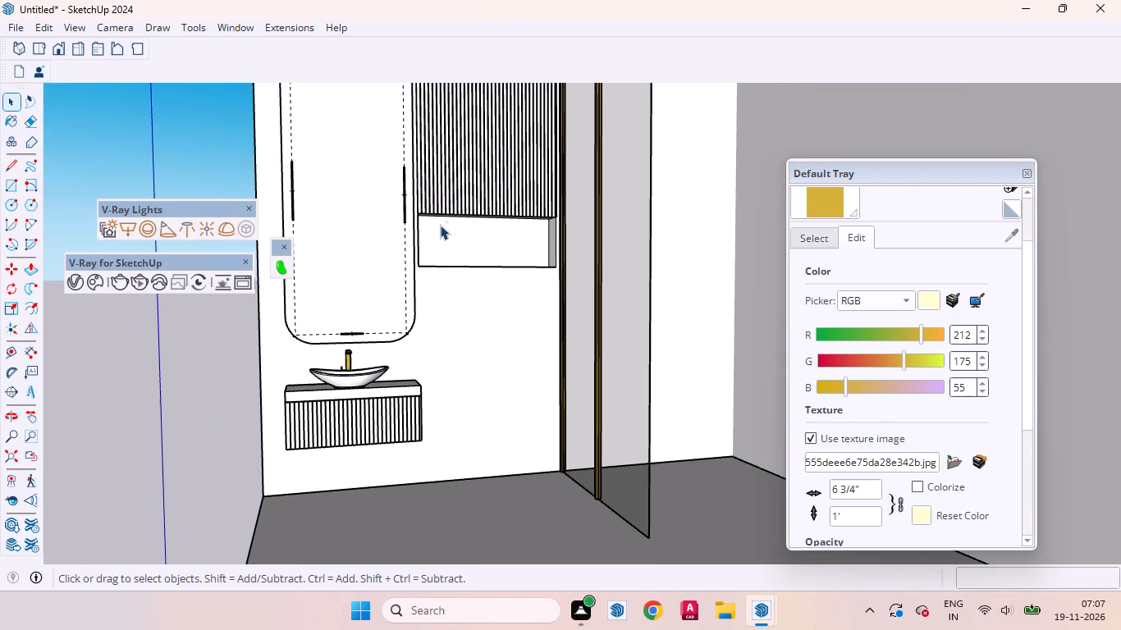
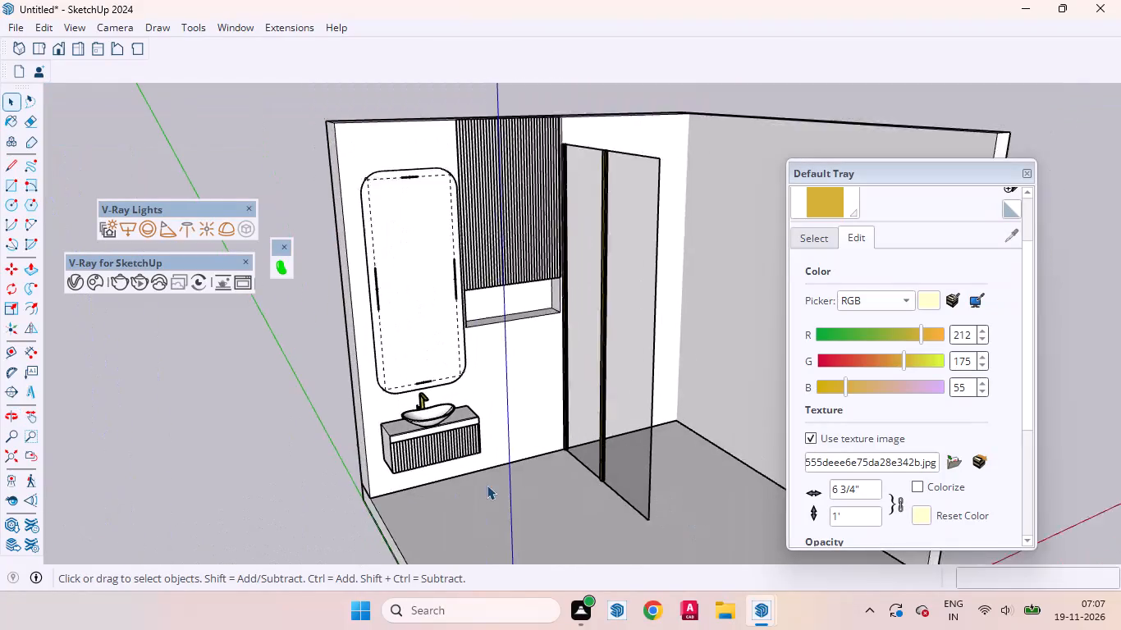
Examine the vanity, gold faucet and gold-profiled glass partition from above and from several sides of the bathroom.
middle_drag(583, 487, 361, 604)
scroll(530, 434, up, 4)
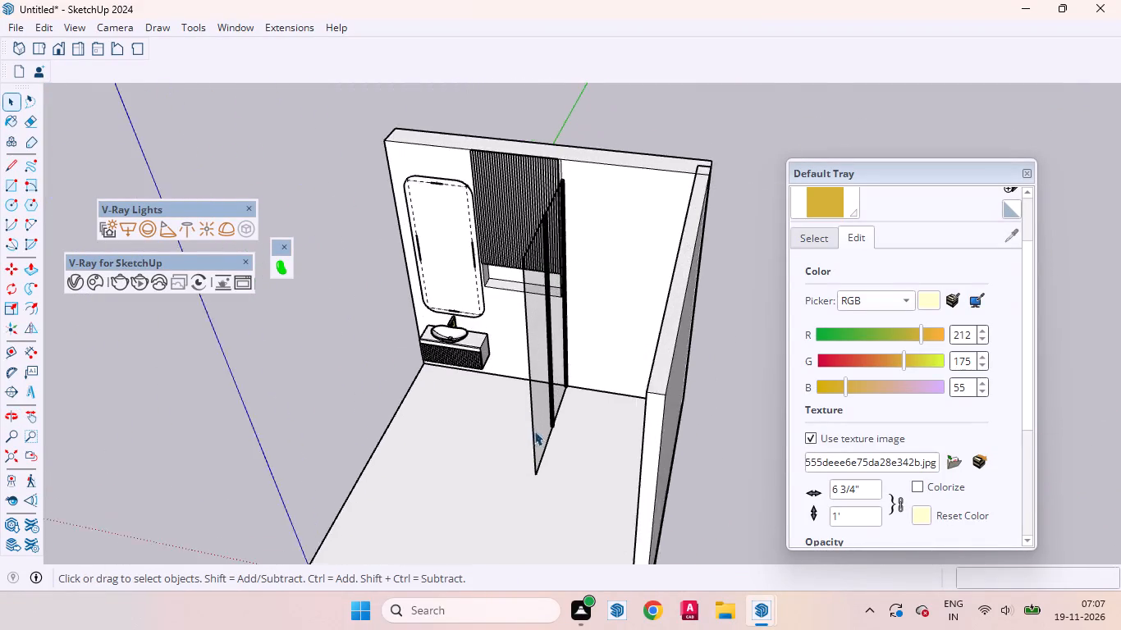
scroll(534, 431, up, 4)
middle_drag(495, 445, 530, 372)
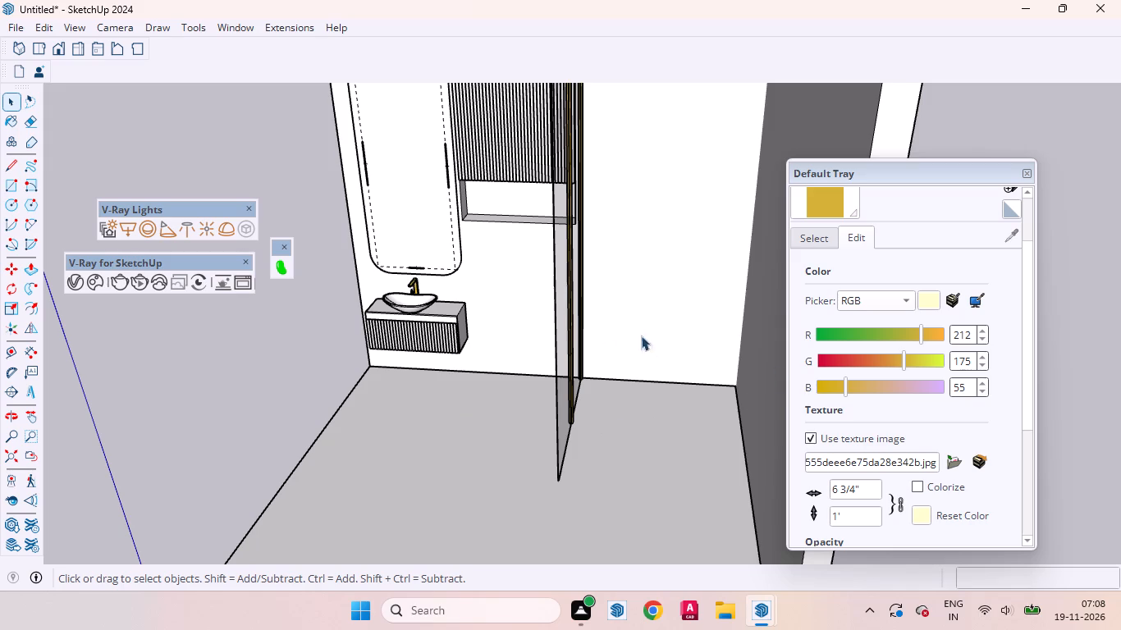
scroll(412, 330, up, 1)
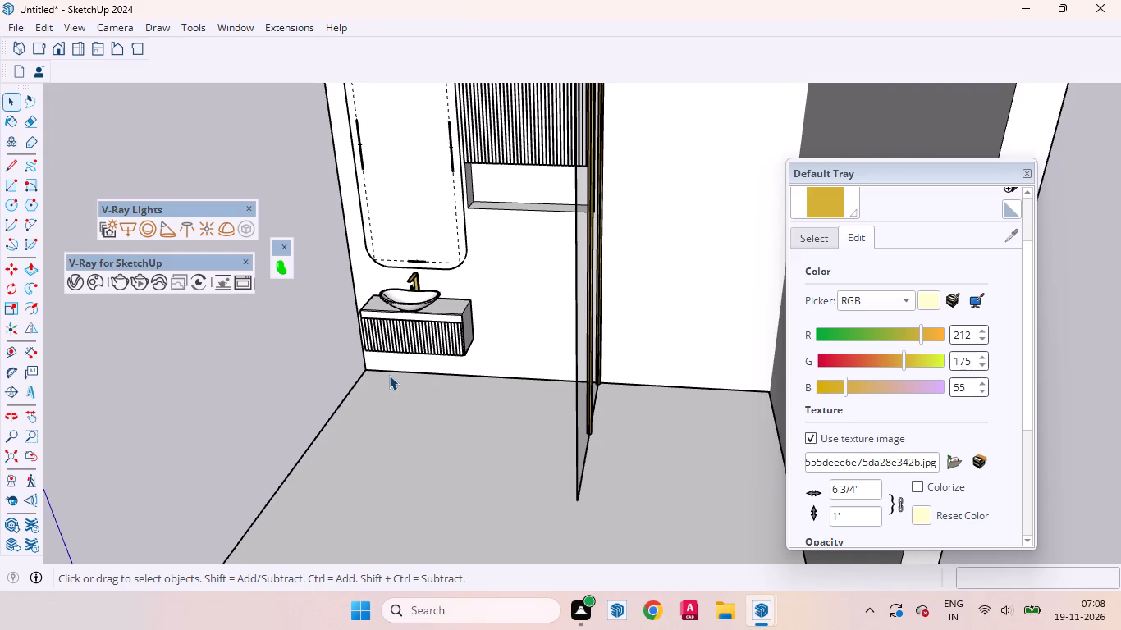
scroll(389, 375, up, 1)
middle_drag(399, 382, 720, 449)
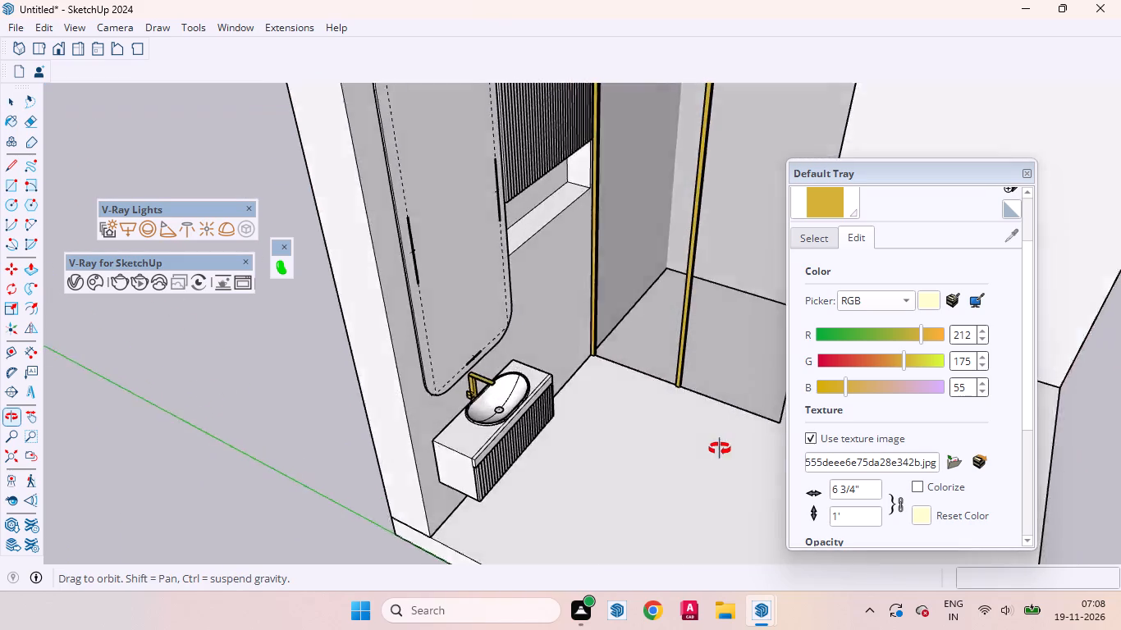
middle_drag(720, 449, 446, 422)
scroll(707, 476, up, 3)
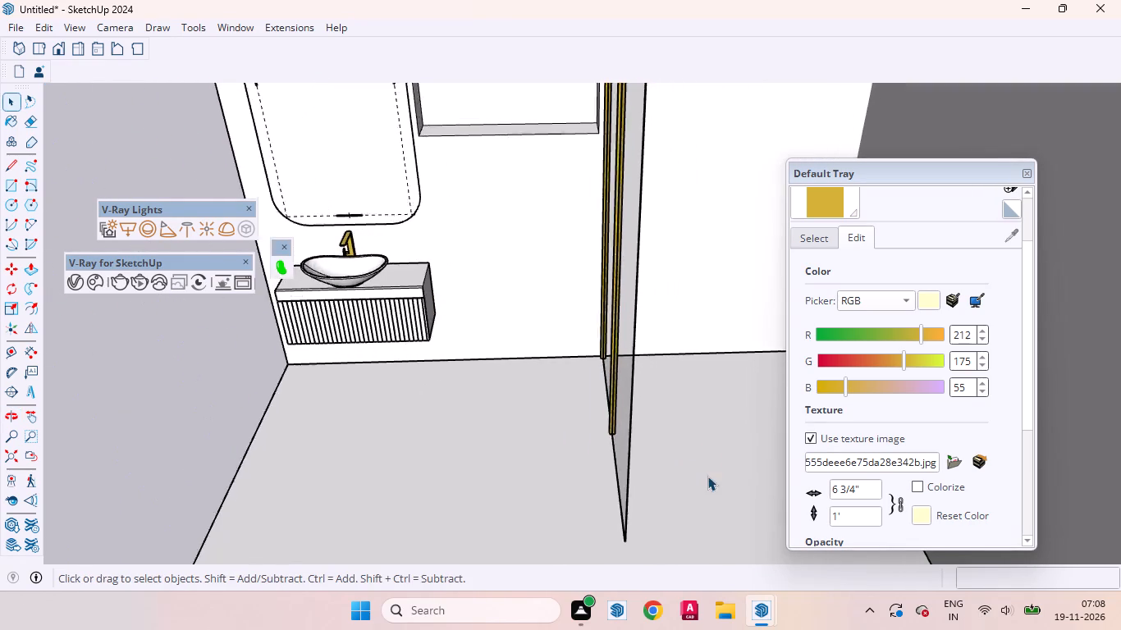
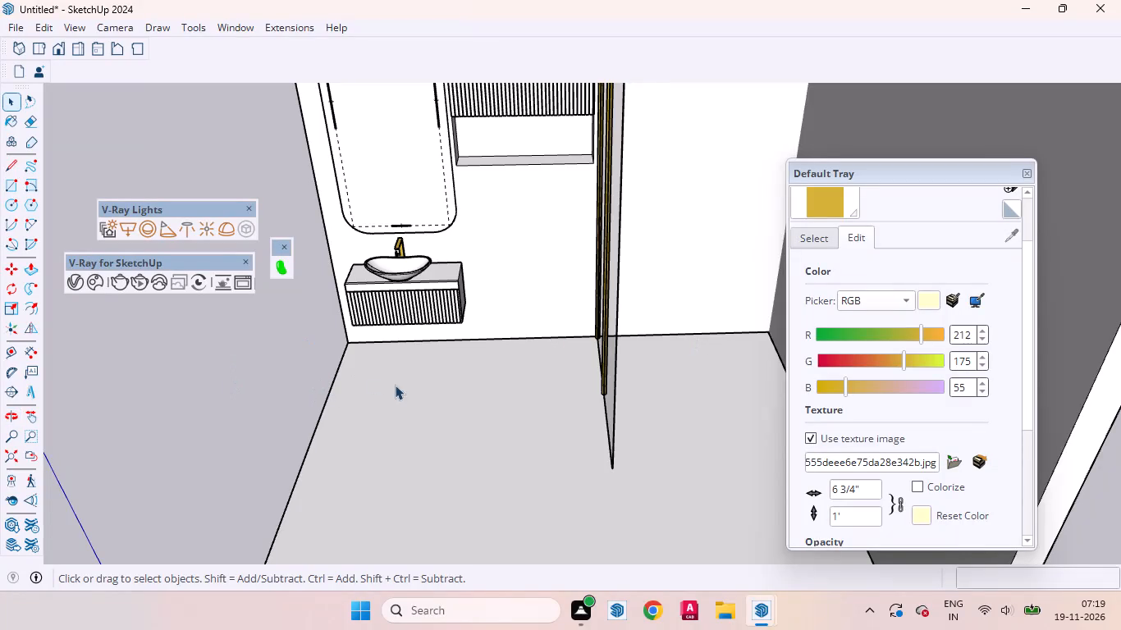
Return from editing the gold material to the in-model materials list and move the tray farther aside.
scroll(457, 304, up, 2)
scroll(467, 313, down, 2)
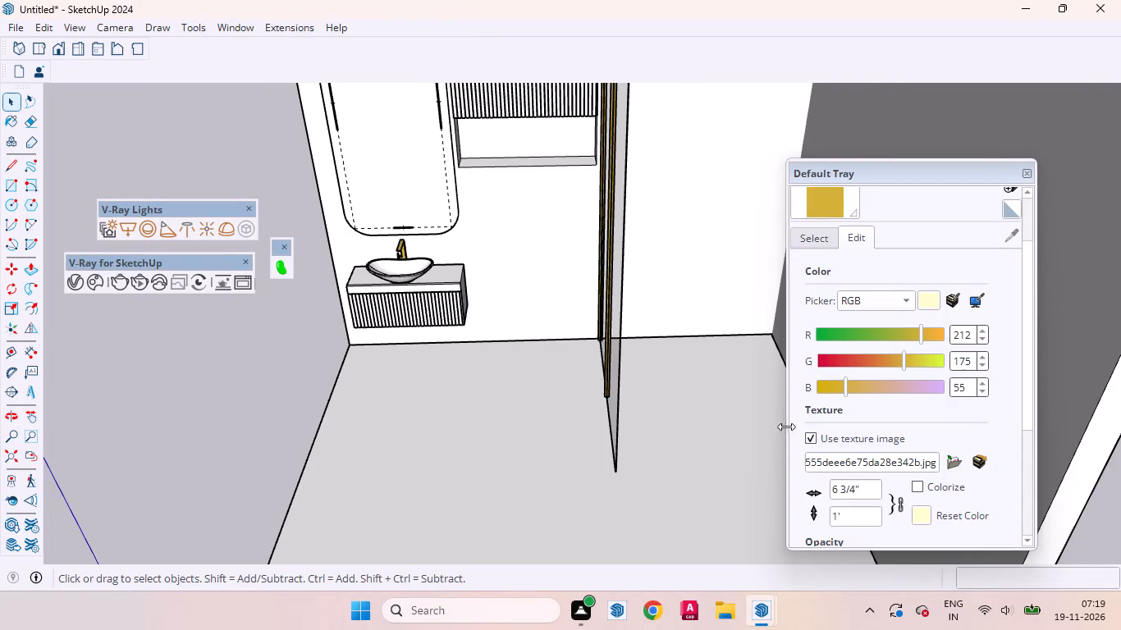
scroll(942, 428, down, 3)
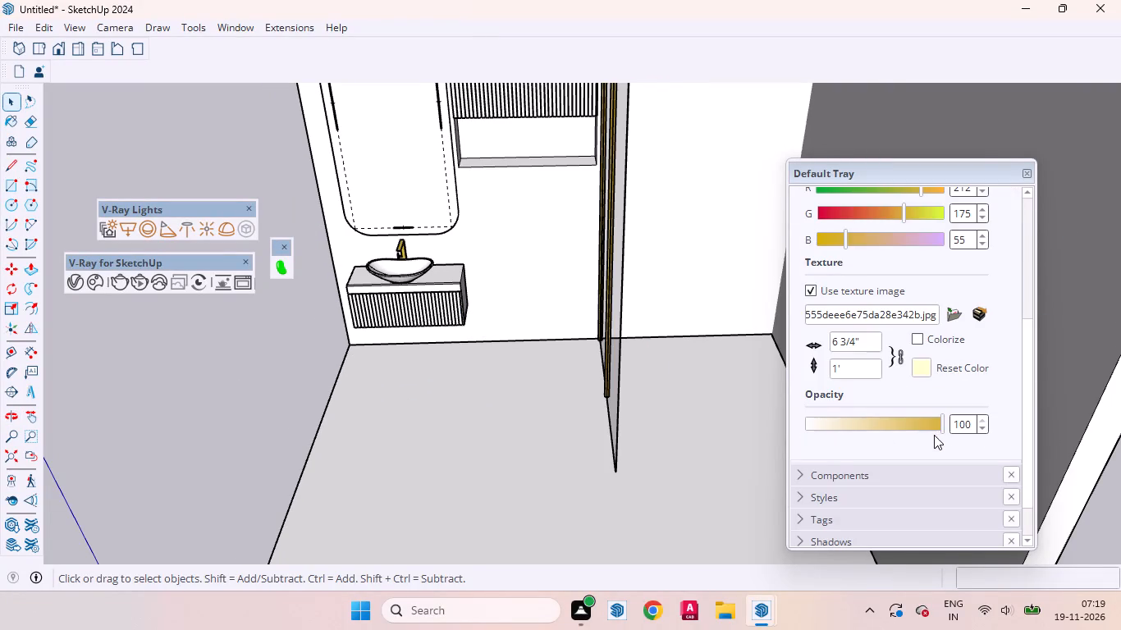
scroll(917, 244, up, 3)
click(832, 234)
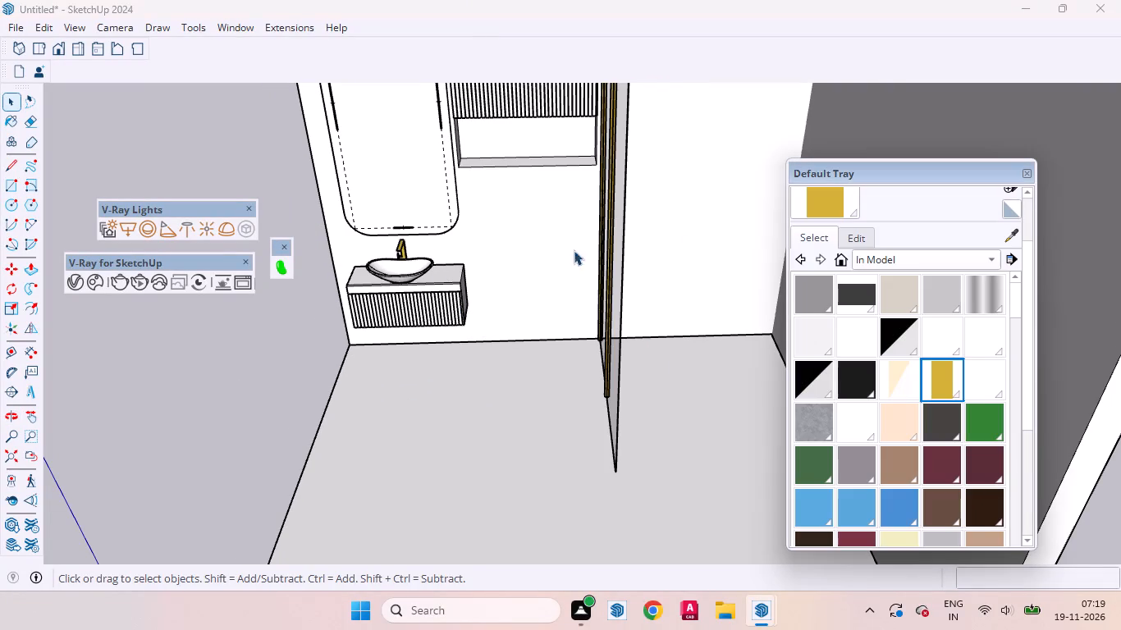
click(233, 356)
drag(890, 175, 954, 180)
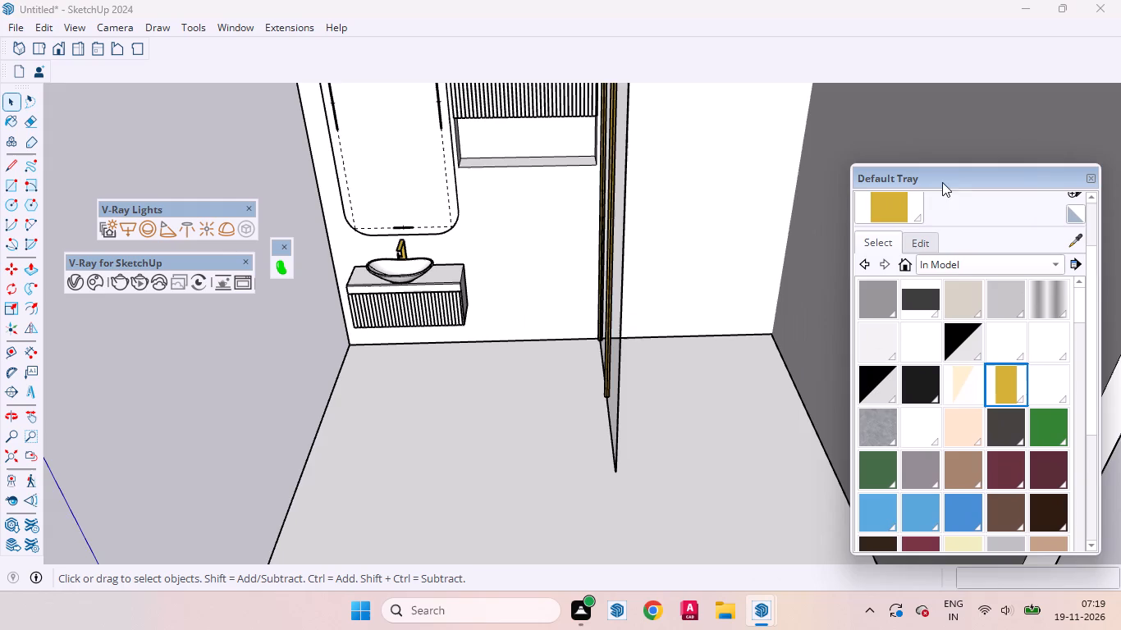
Examine the whole bathroom from outside, above and the front, including the empty wall between vanity and glass partition.
scroll(449, 345, down, 8)
middle_drag(432, 354, 847, 306)
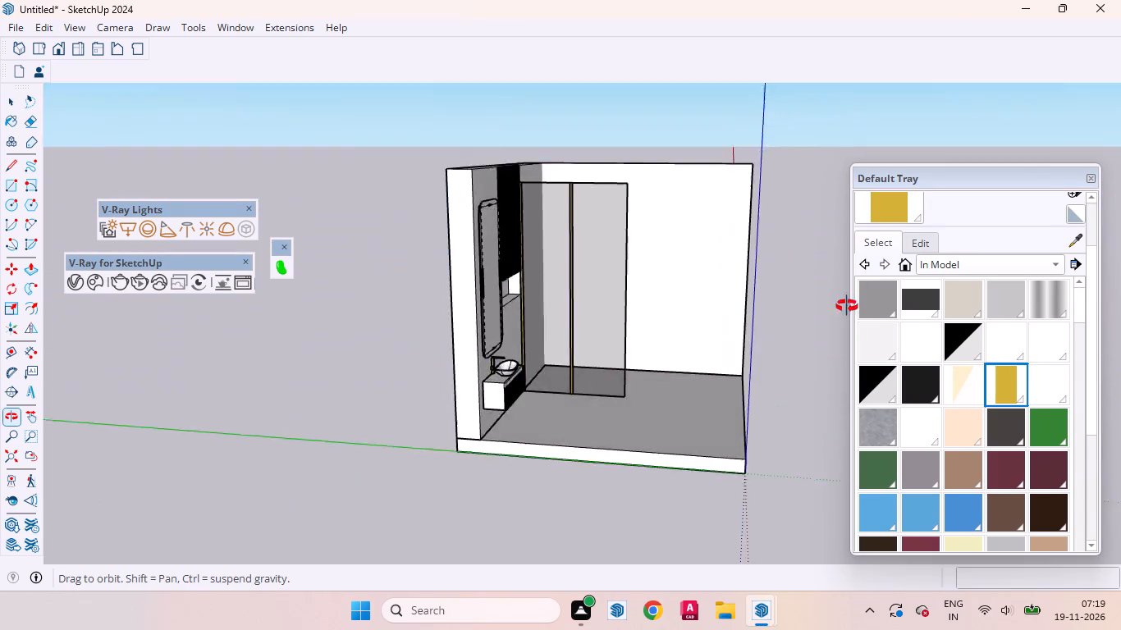
middle_drag(847, 306, 745, 447)
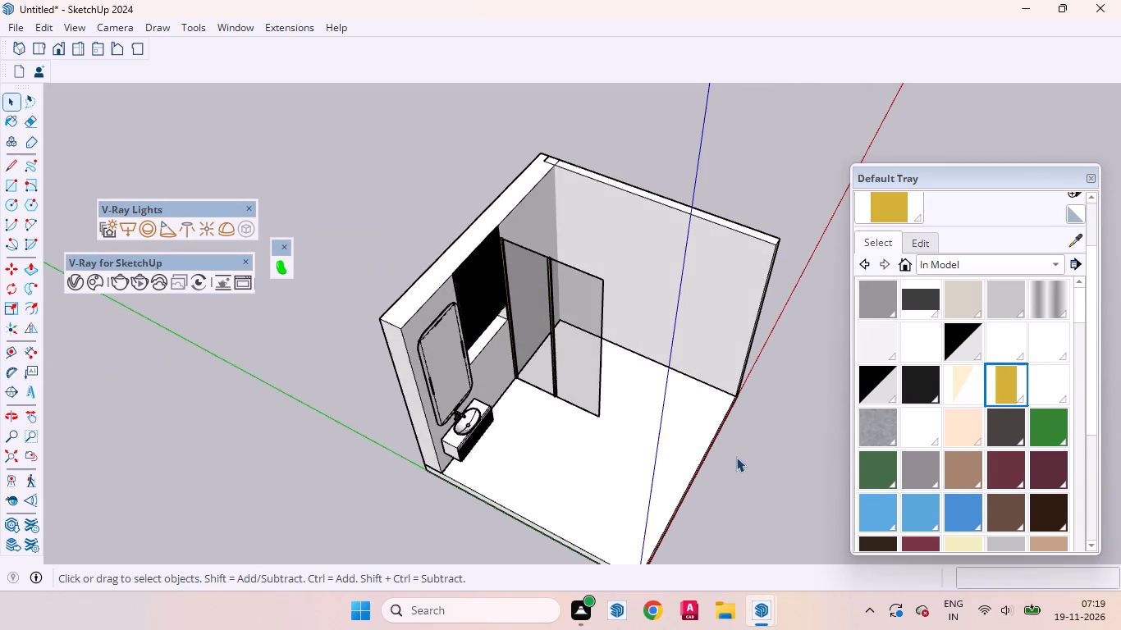
scroll(487, 447, up, 3)
scroll(569, 396, up, 3)
middle_drag(601, 347, 644, 317)
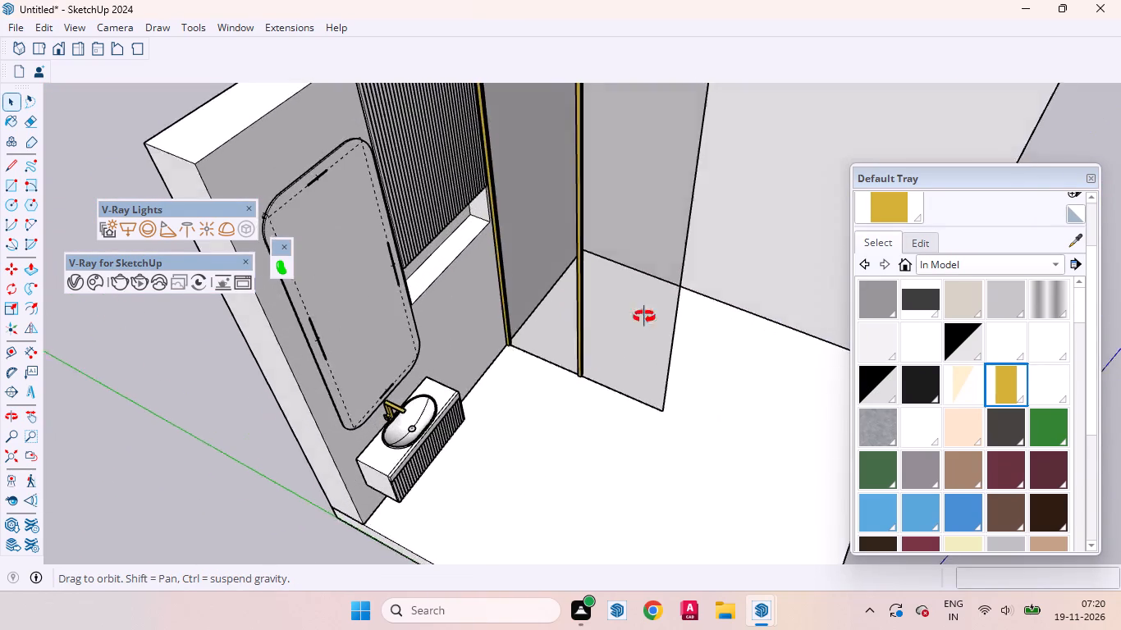
middle_drag(644, 317, 272, 255)
scroll(657, 312, down, 2)
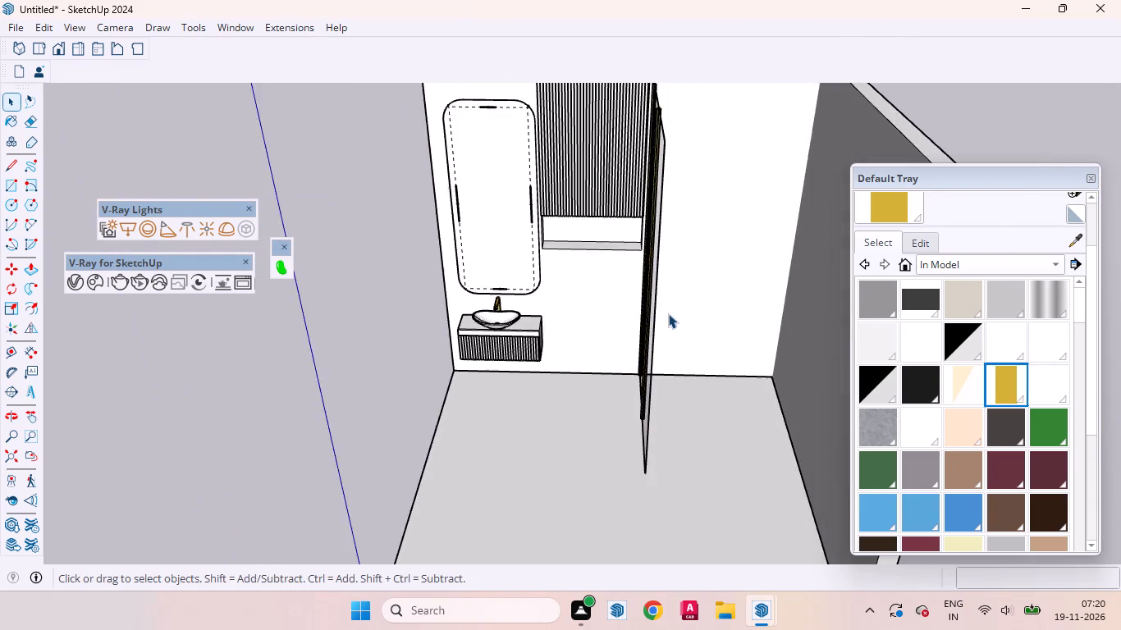
scroll(668, 313, down, 4)
scroll(613, 382, up, 3)
scroll(629, 450, down, 2)
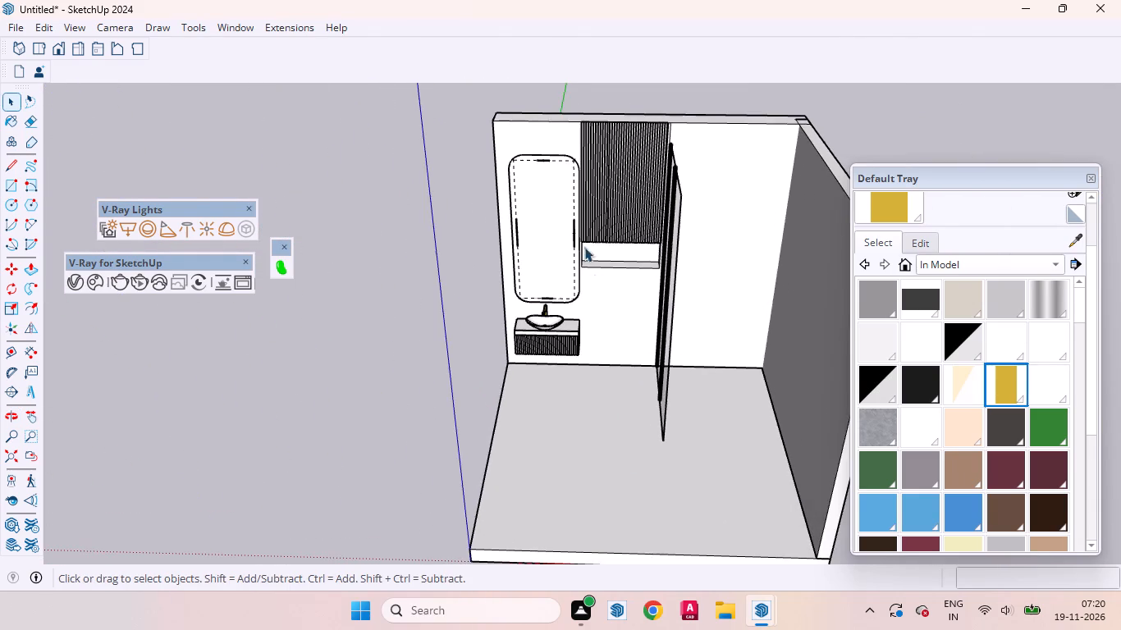
scroll(579, 229, up, 1)
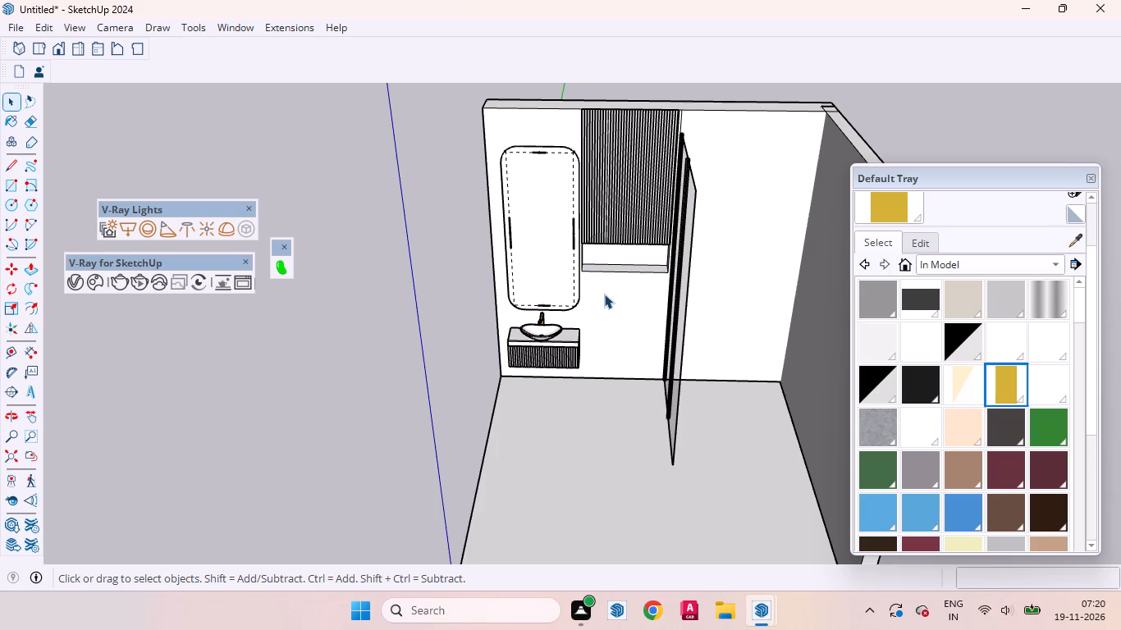
Search 3D Warehouse models for "toilet", replacing the previous search text.
click(236, 30)
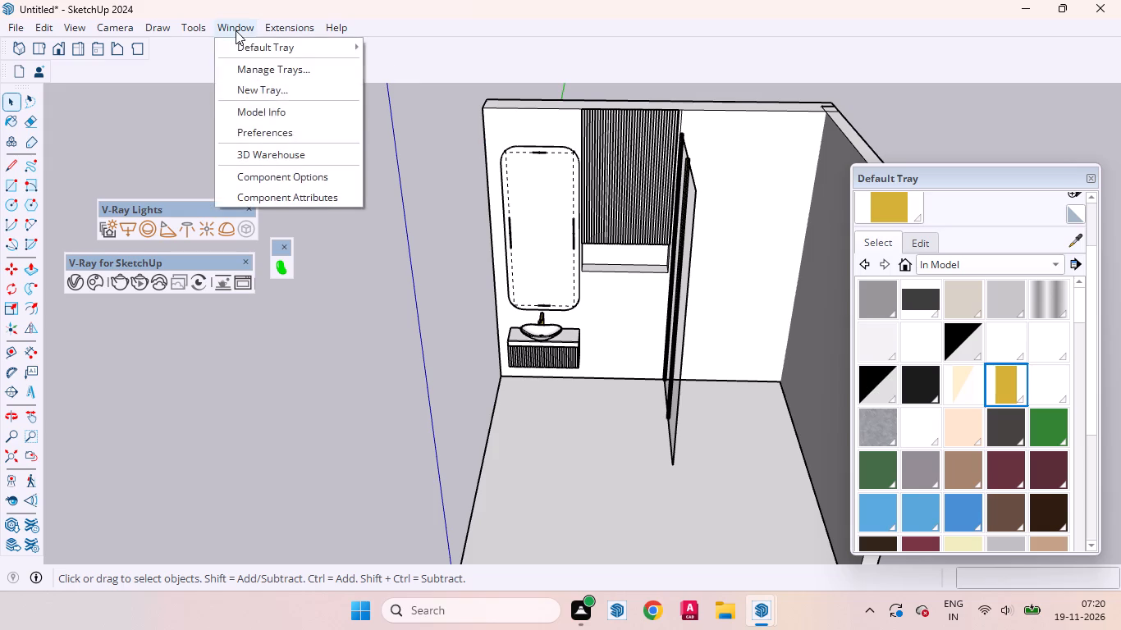
click(284, 154)
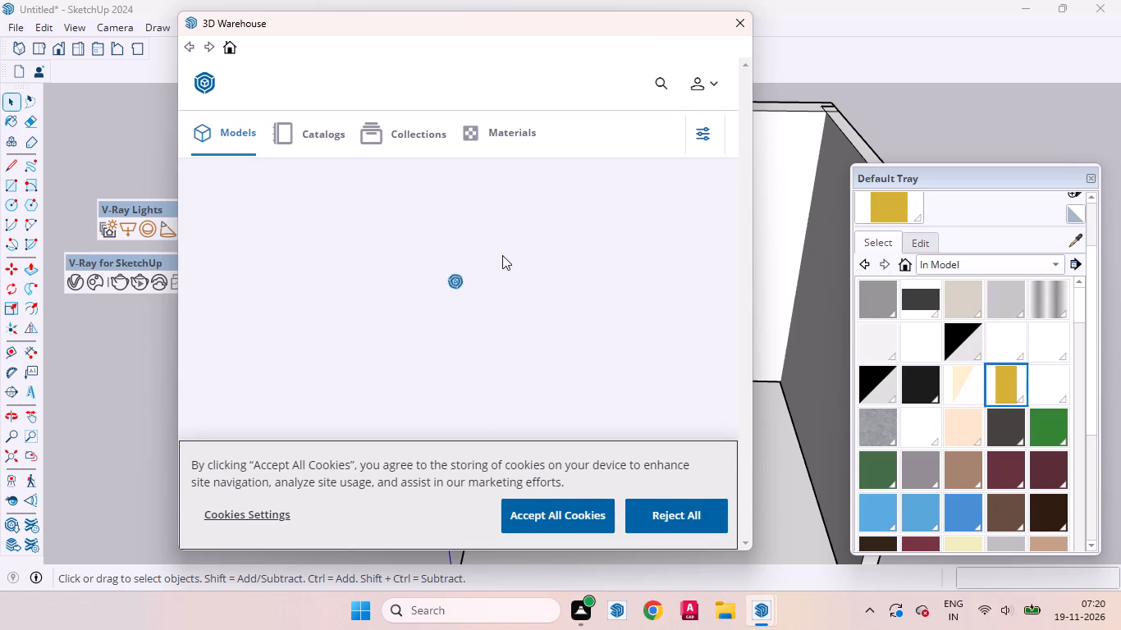
click(654, 84)
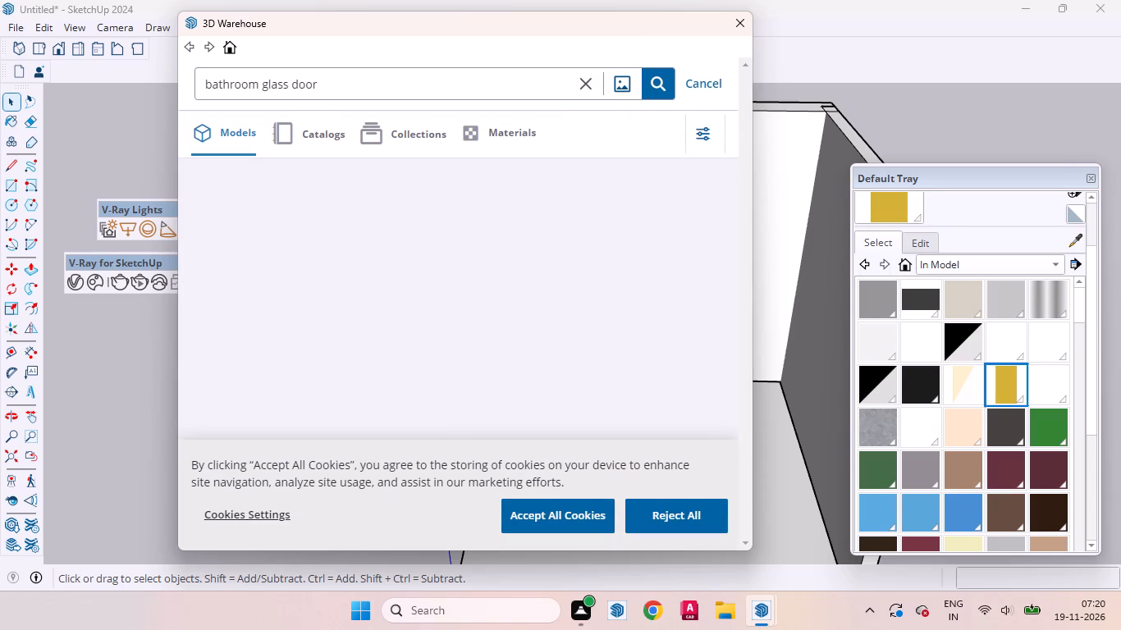
drag(352, 94, 150, 83)
drag(320, 85, 288, 85)
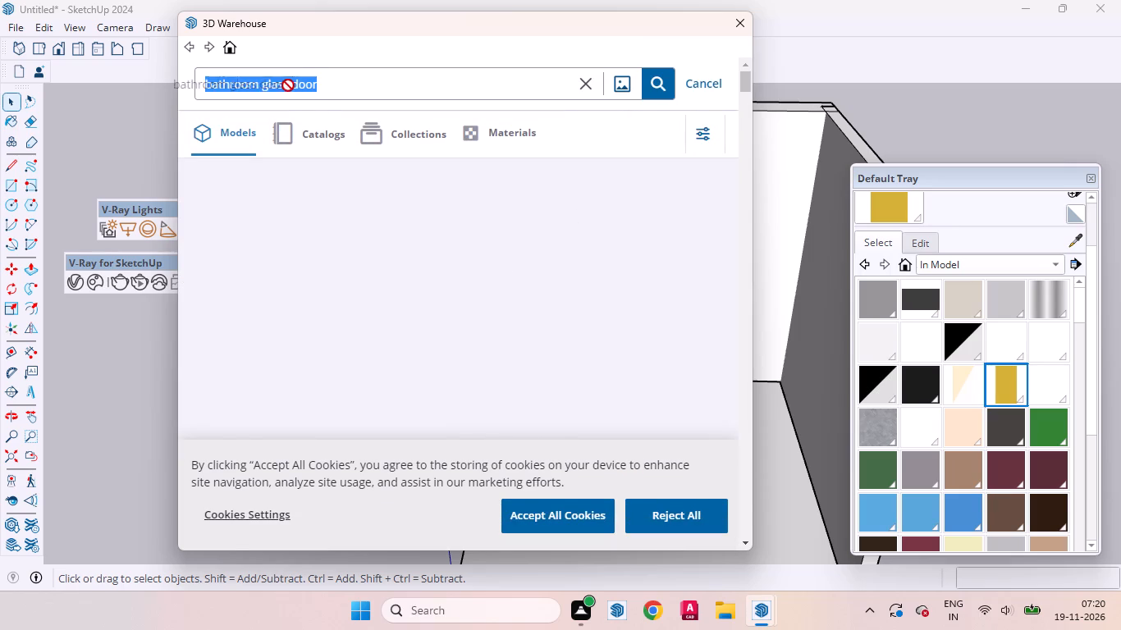
drag(288, 85, 257, 91)
key(BackSpace)
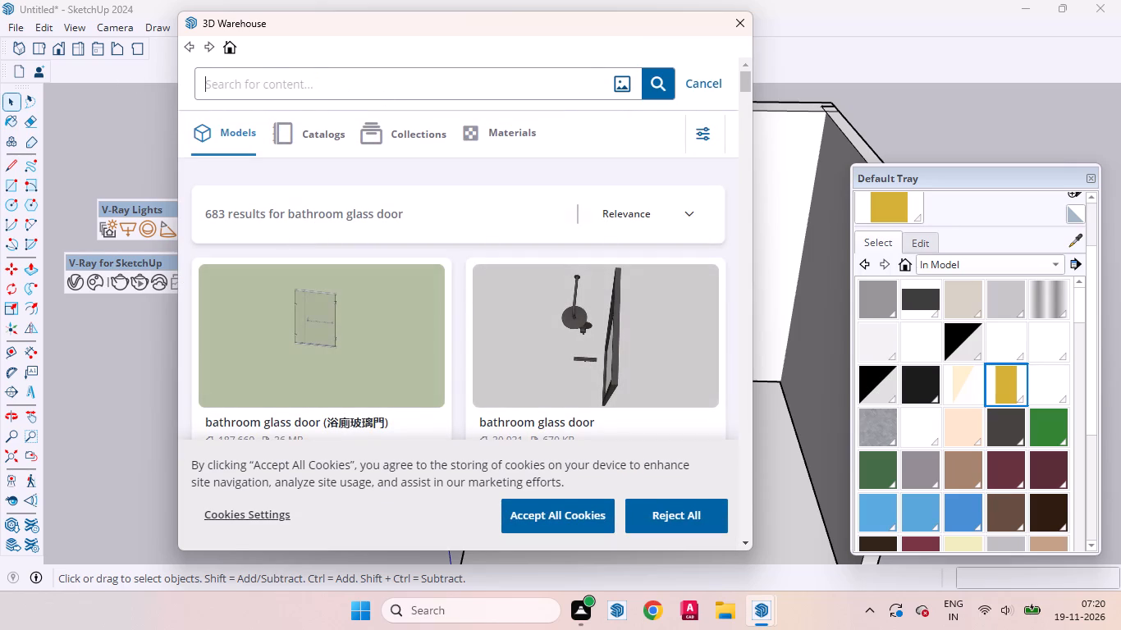
text(toilet)
key(Return)
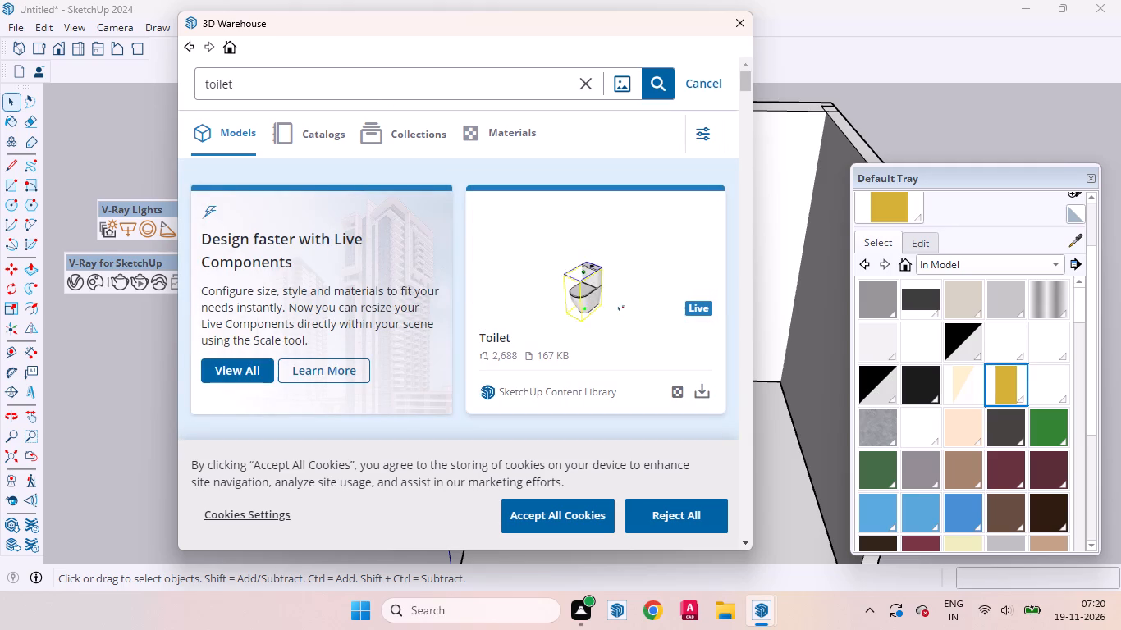
Load the 1.1 MB wall-hung toilet set with paper holder and brush directly into the model, placing it between vanity and glass partition.
scroll(476, 229, down, 1)
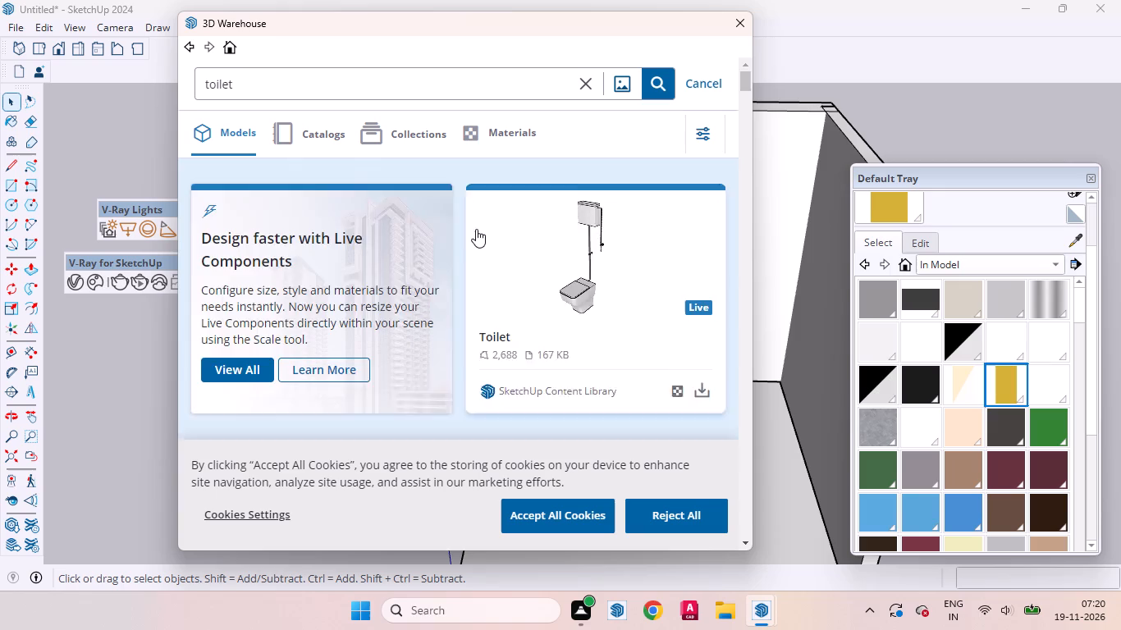
scroll(476, 229, down, 8)
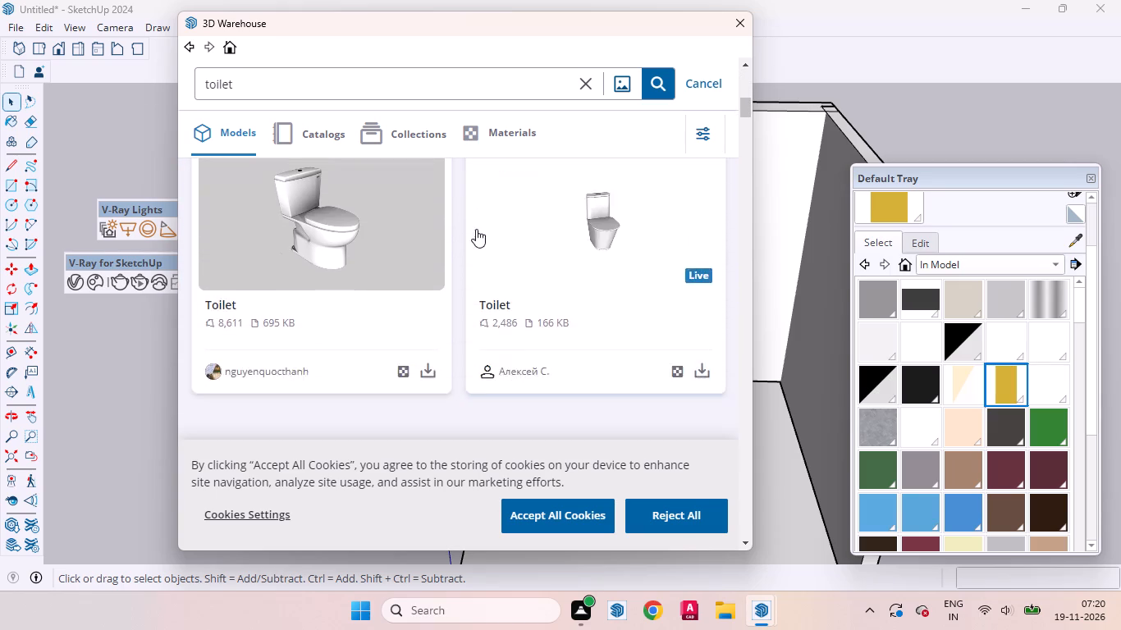
scroll(476, 229, down, 6)
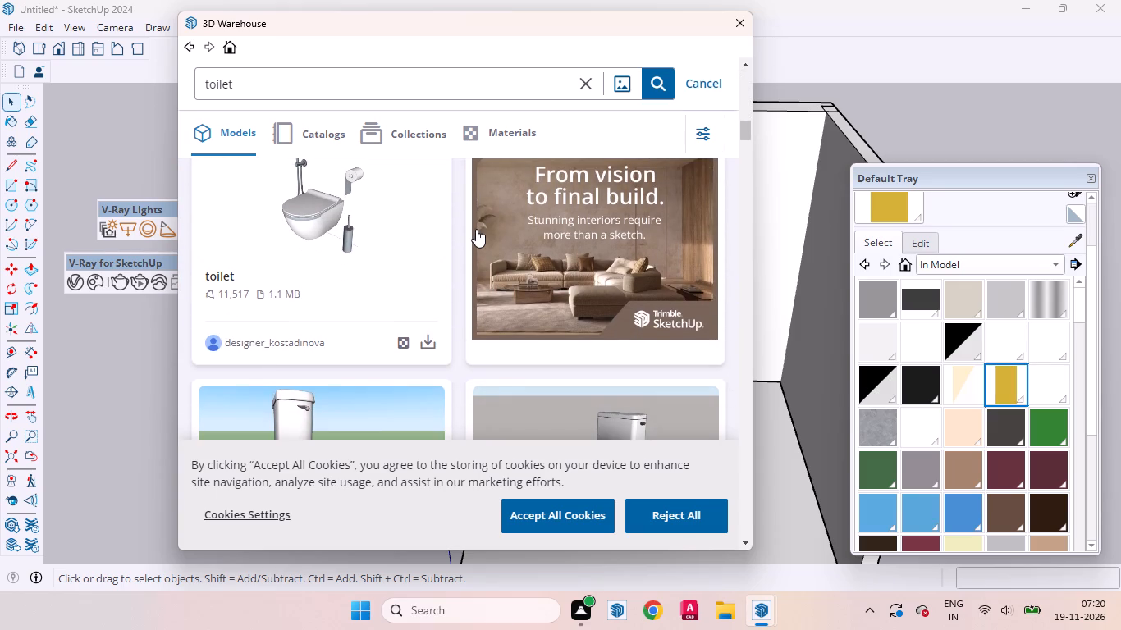
scroll(476, 229, down, 7)
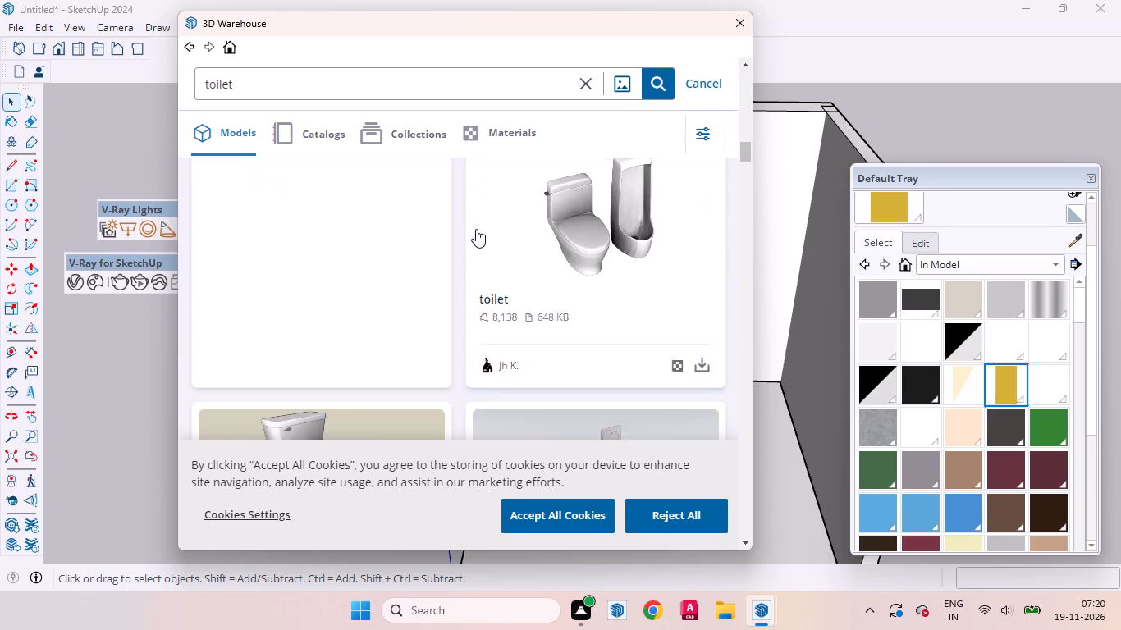
scroll(476, 229, down, 2)
scroll(389, 253, up, 7)
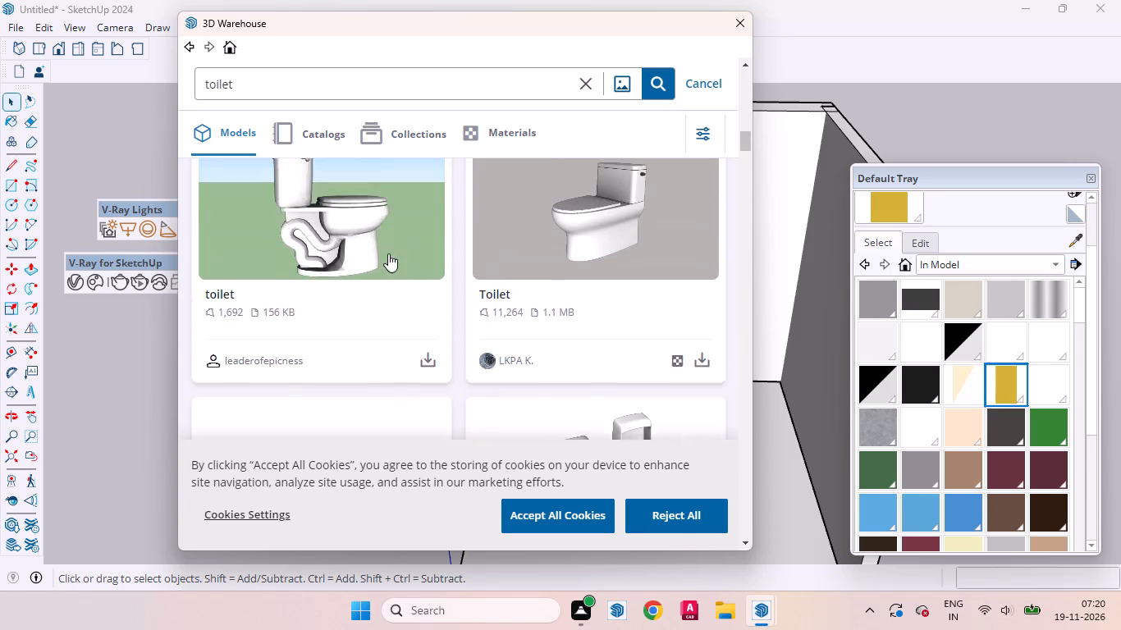
scroll(388, 253, up, 2)
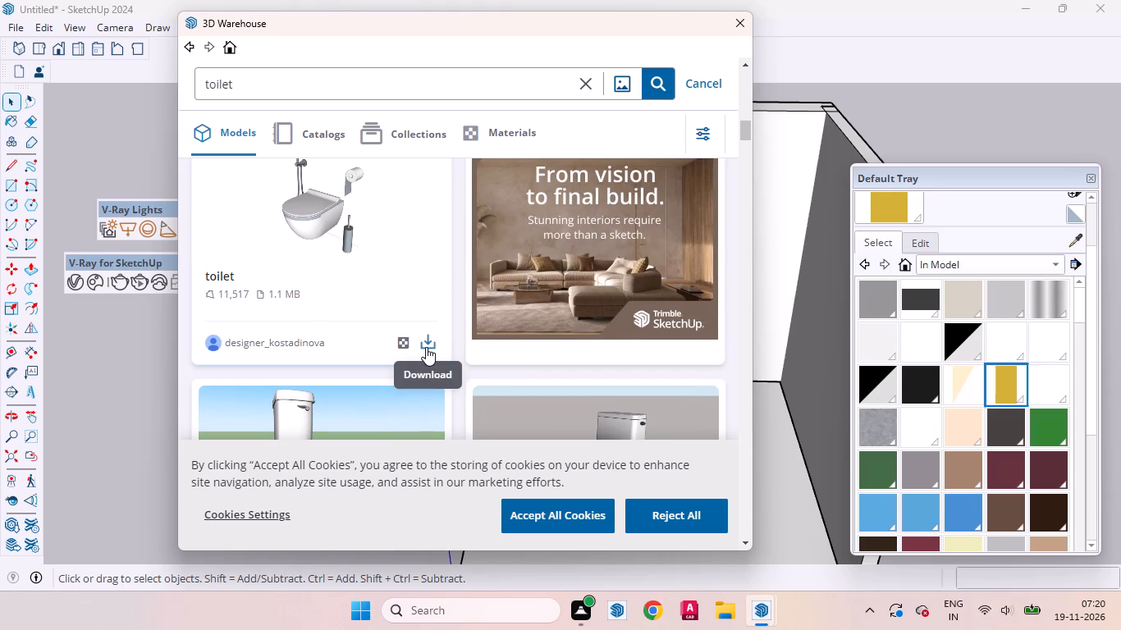
click(426, 347)
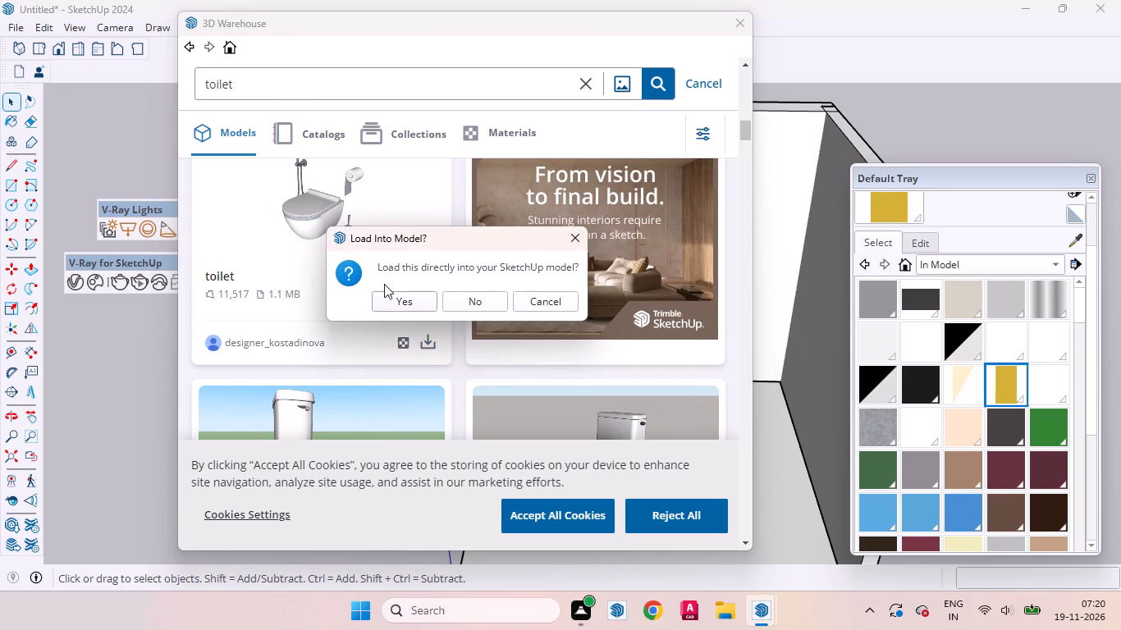
click(390, 297)
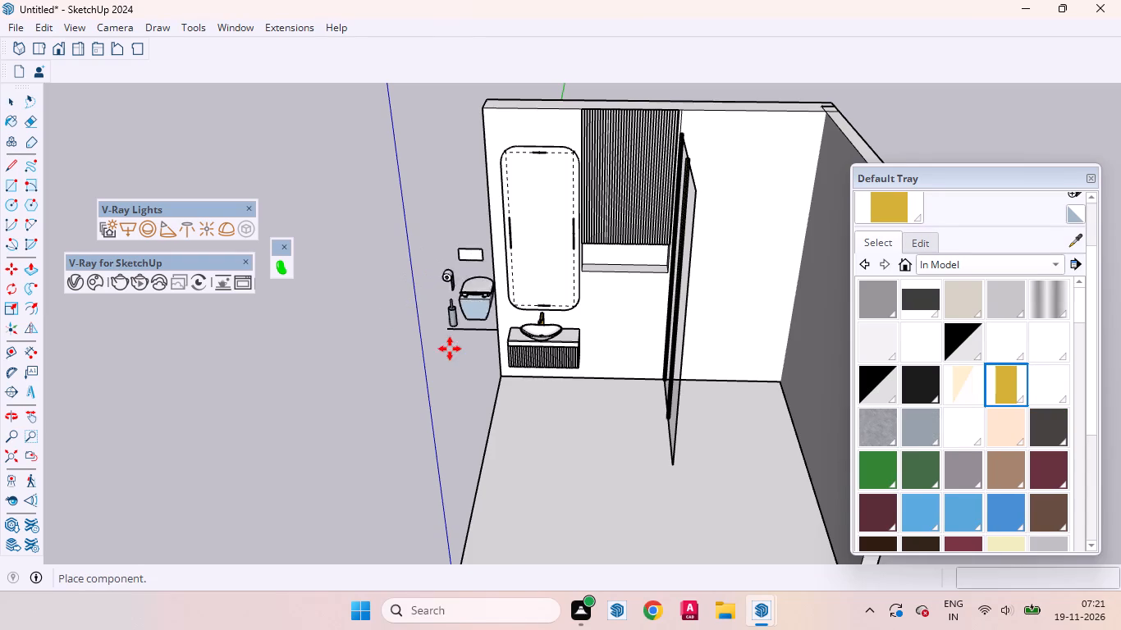
scroll(579, 414, up, 2)
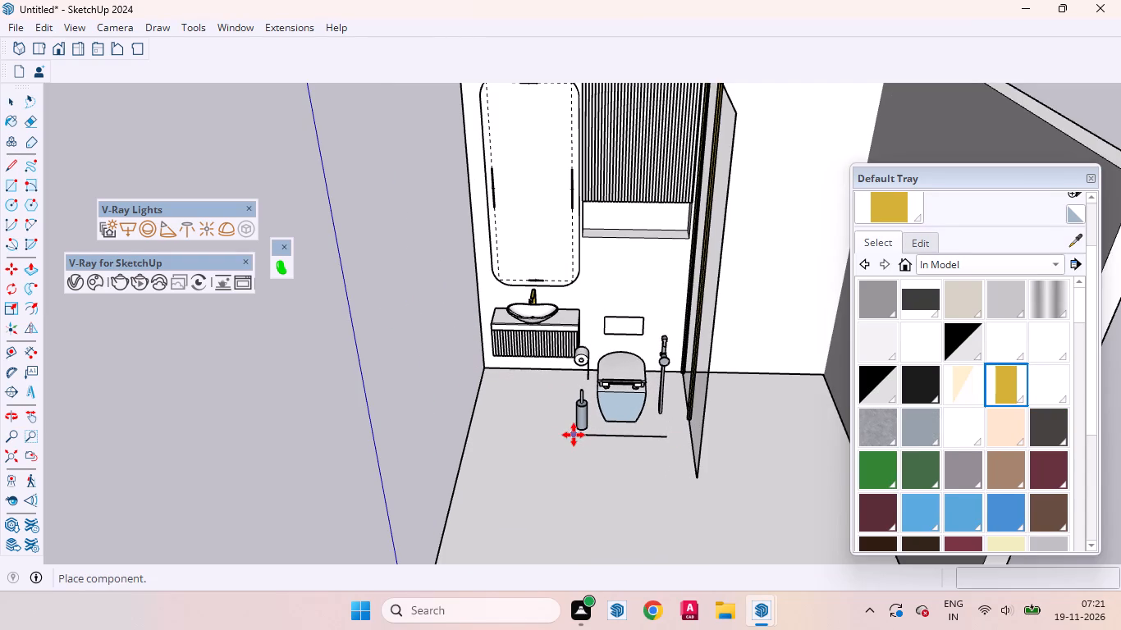
click(562, 452)
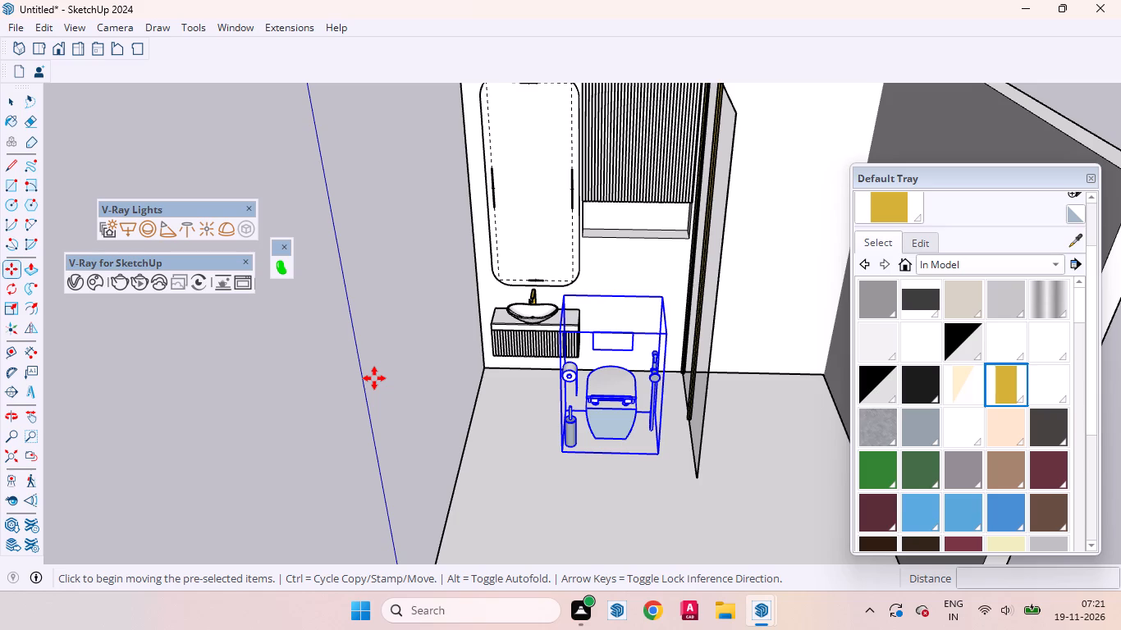
Flip the toilet set front to back so the bowl faces into the room.
click(32, 326)
click(646, 302)
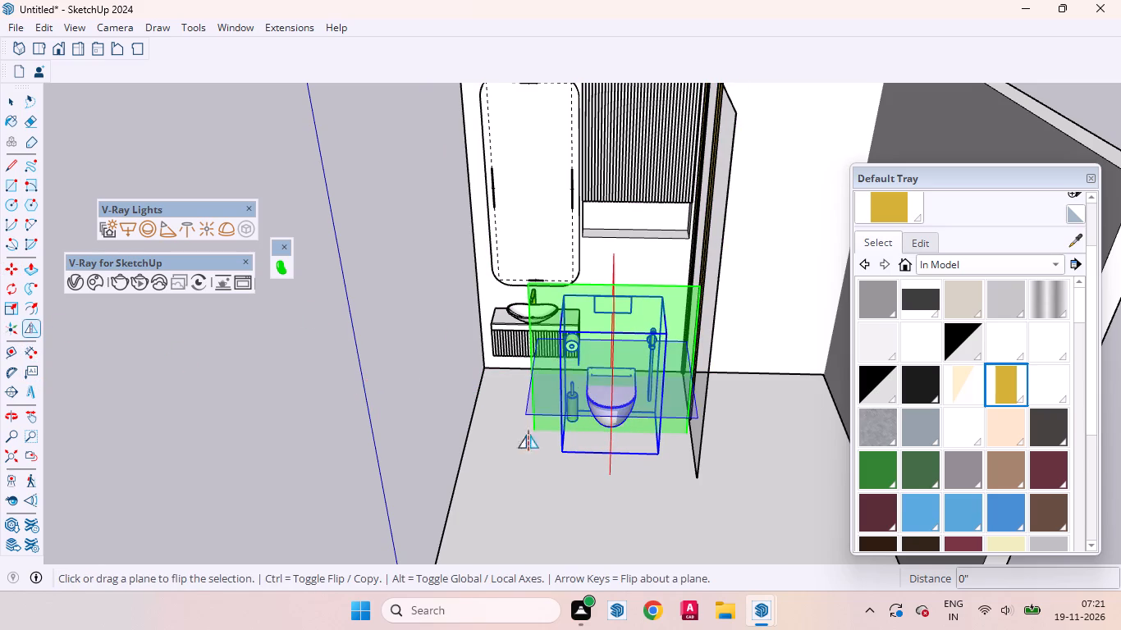
key(space)
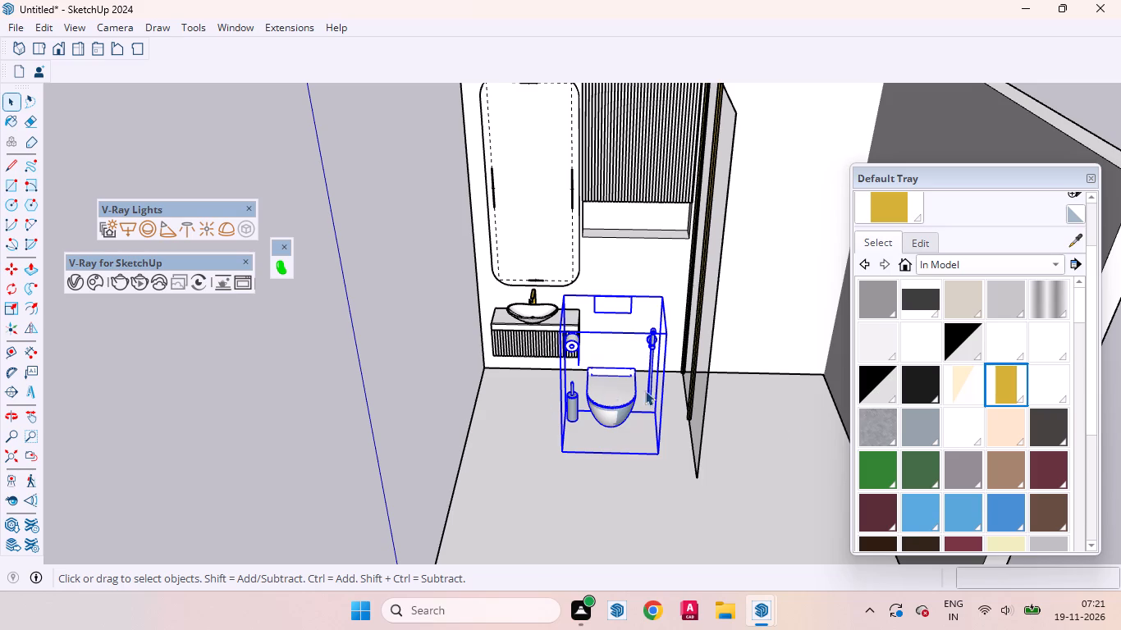
Move the toilet set back against the vanity wall, beside the vanity.
scroll(625, 437, up, 4)
middle_drag(516, 459, 766, 489)
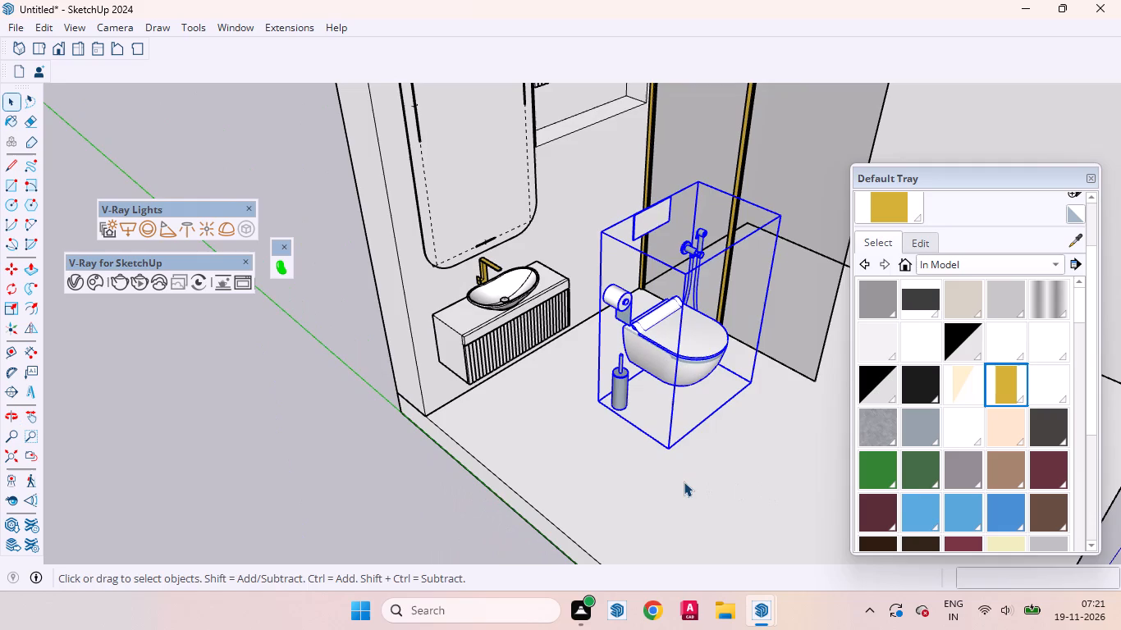
key(m)
scroll(565, 436, up, 4)
click(614, 385)
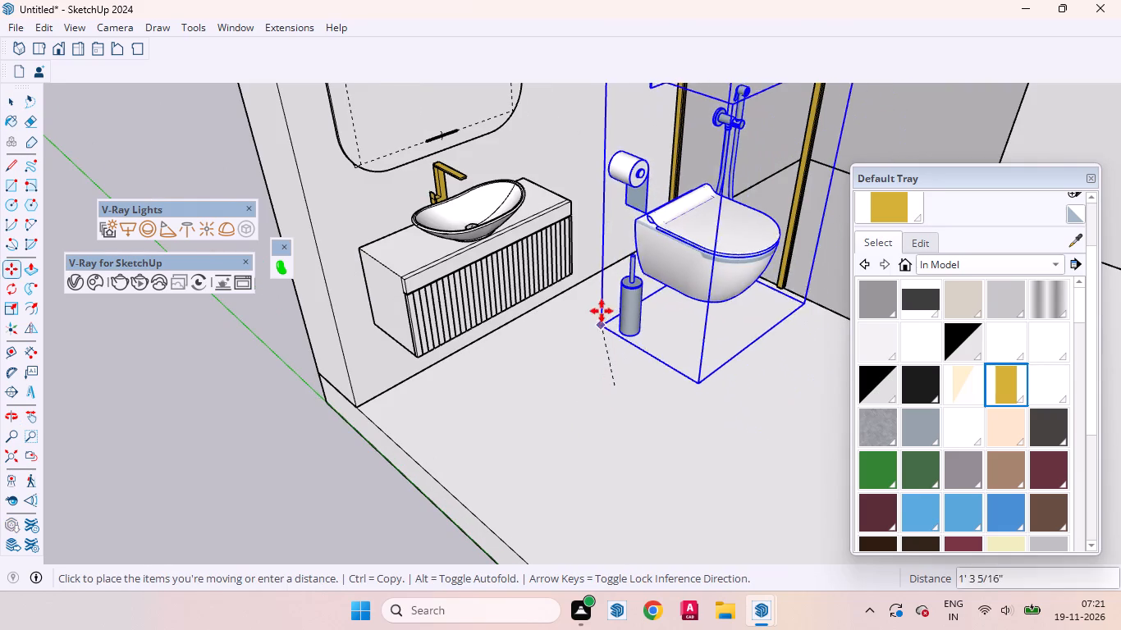
click(583, 284)
Move the toilet set about 7" along the wall toward the vanity, clear of the glass partition.
middle_drag(691, 309, 515, 331)
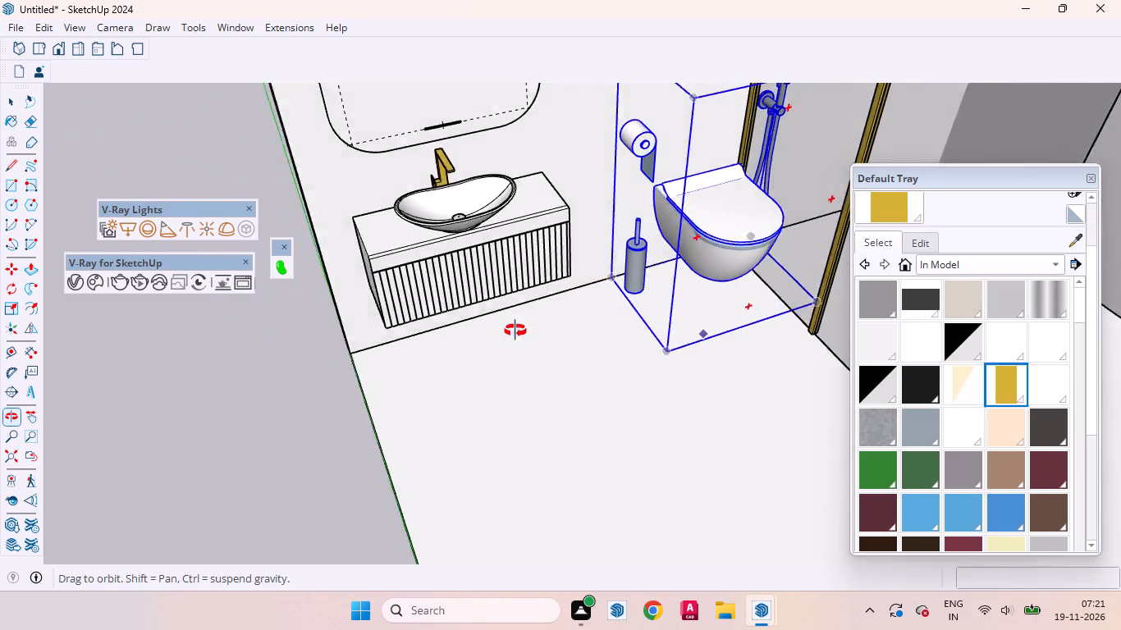
middle_drag(515, 331, 448, 317)
scroll(511, 341, down, 4)
middle_drag(631, 356, 611, 313)
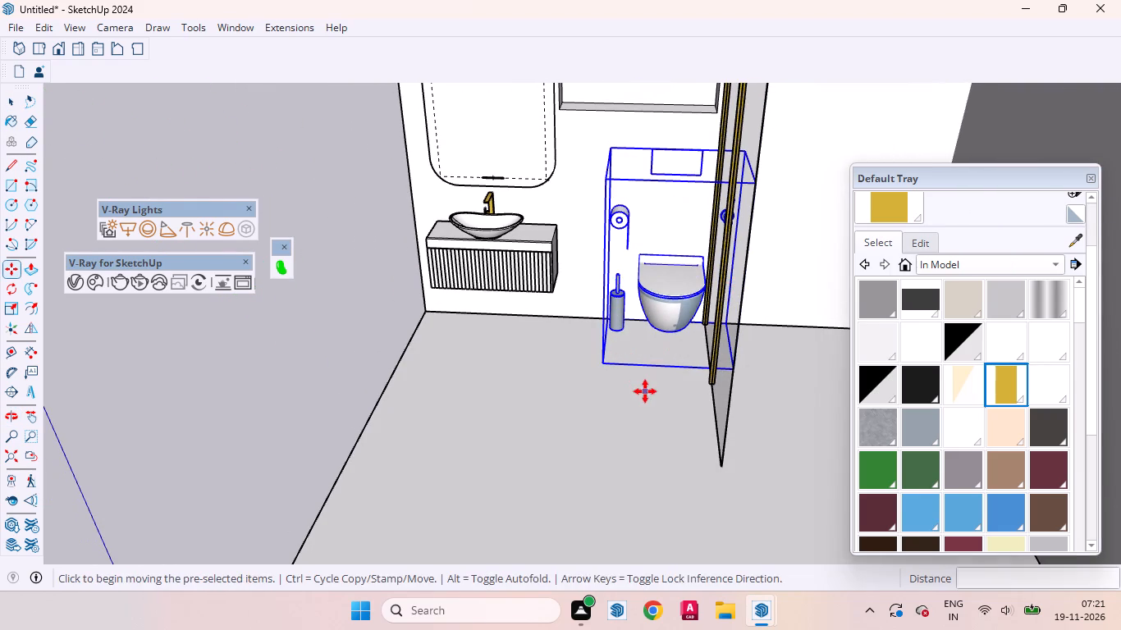
click(645, 391)
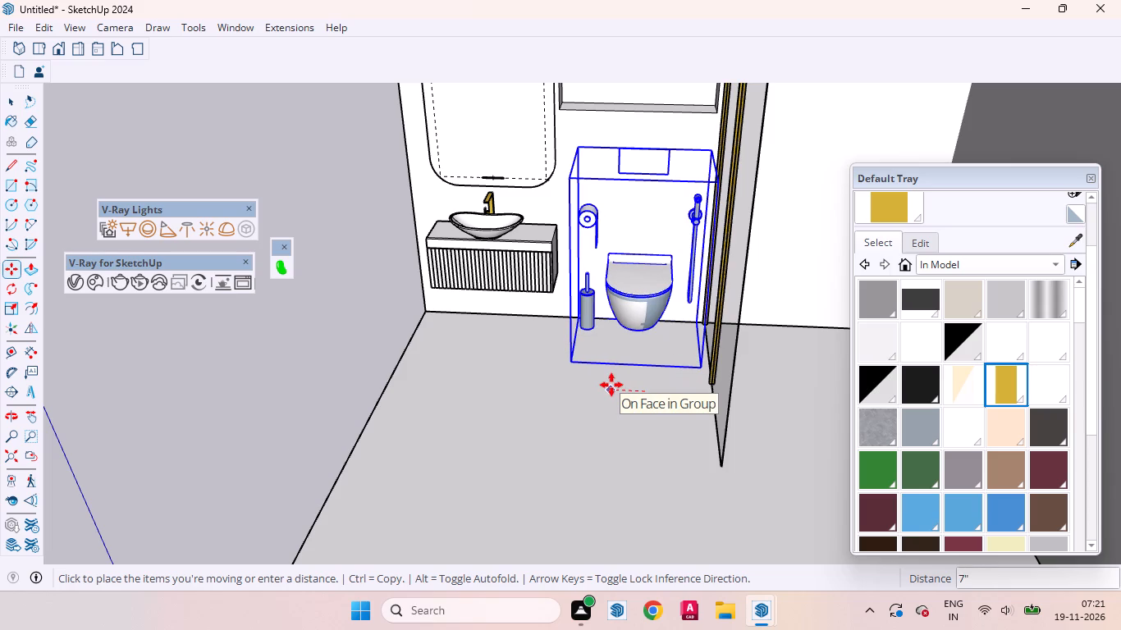
click(611, 385)
Move the toilet set about 2" further along the wall toward the vanity.
middle_drag(613, 419, 636, 349)
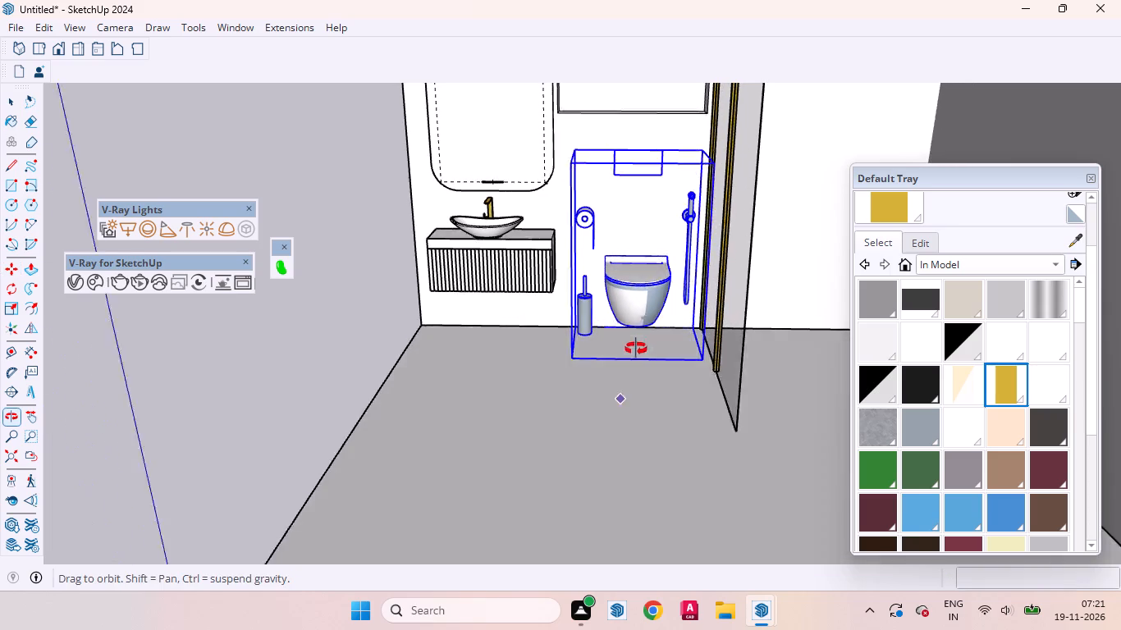
middle_drag(636, 349, 647, 343)
click(657, 390)
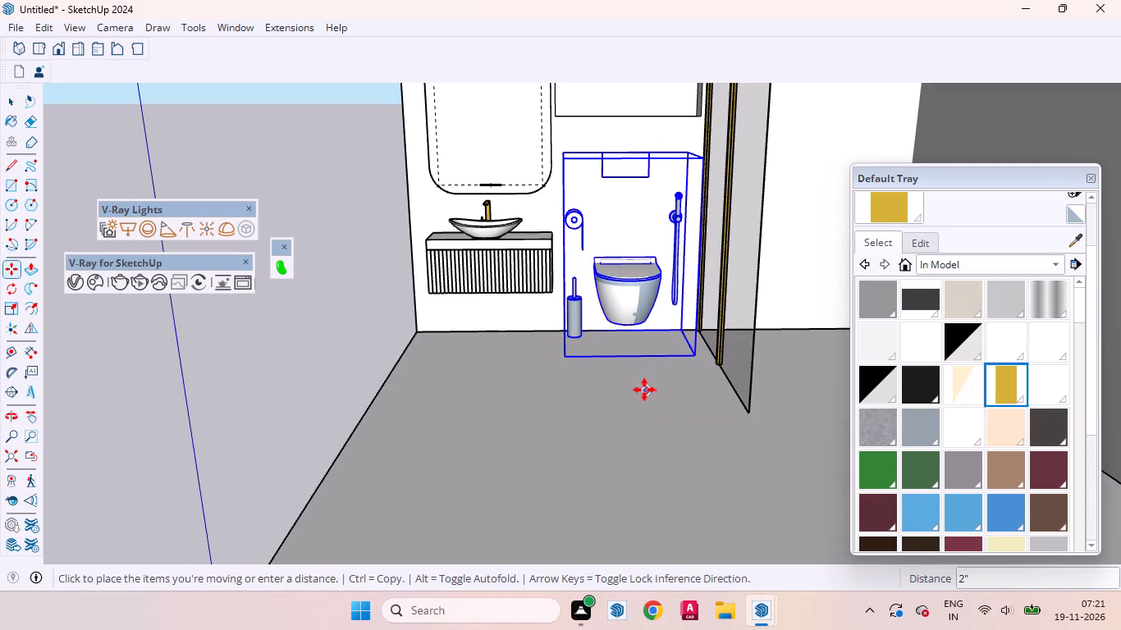
click(644, 390)
key(space)
Examine the toilet set's placement and fittings between the vanity and the glass partition.
middle_drag(637, 382, 666, 495)
scroll(607, 387, up, 1)
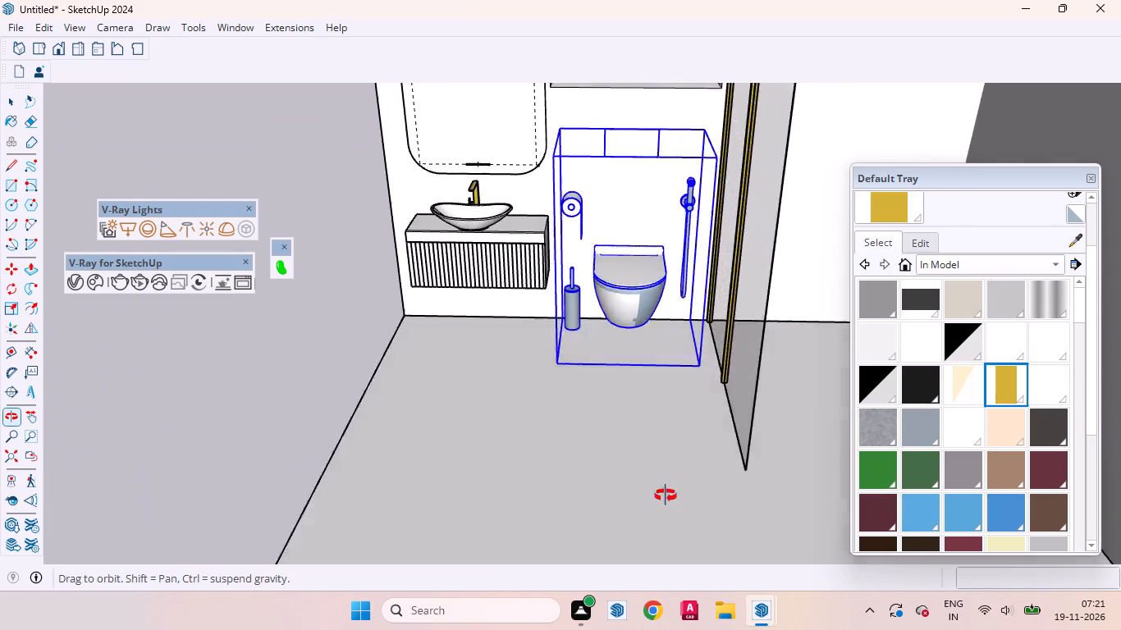
middle_drag(666, 495, 841, 409)
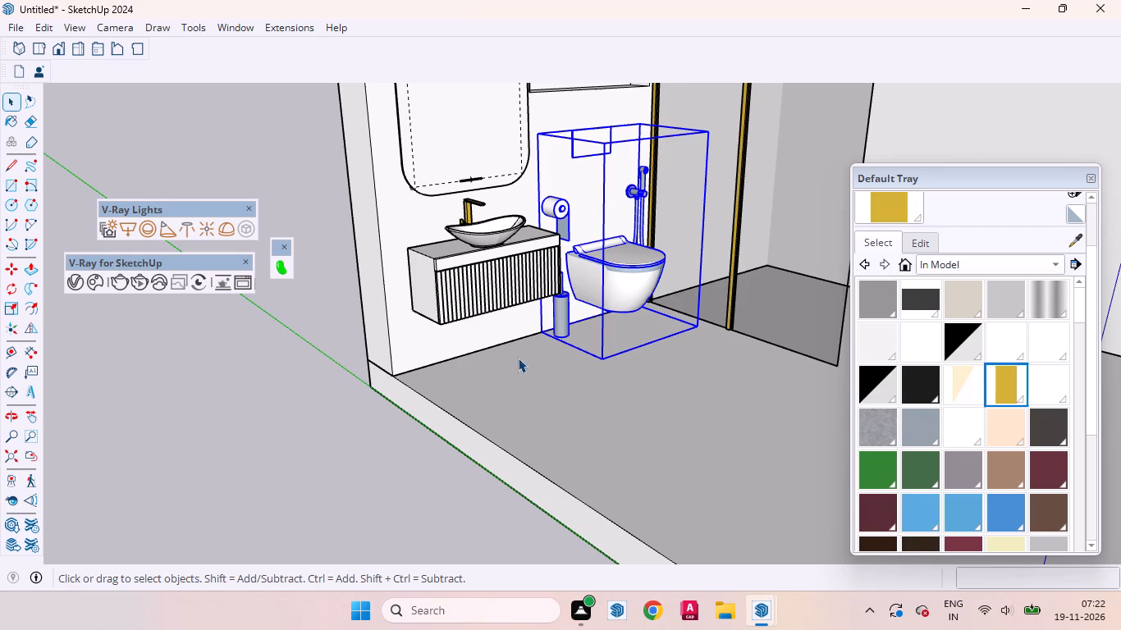
scroll(611, 280, up, 3)
scroll(677, 269, up, 3)
middle_drag(667, 288, 442, 266)
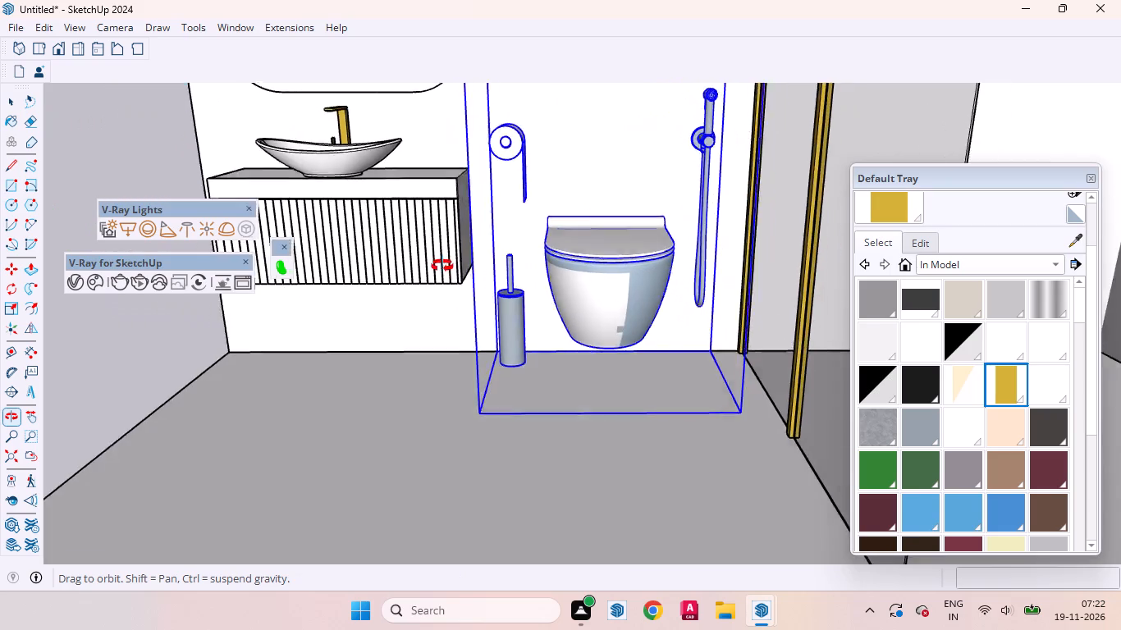
middle_drag(442, 266, 492, 299)
scroll(523, 306, up, 2)
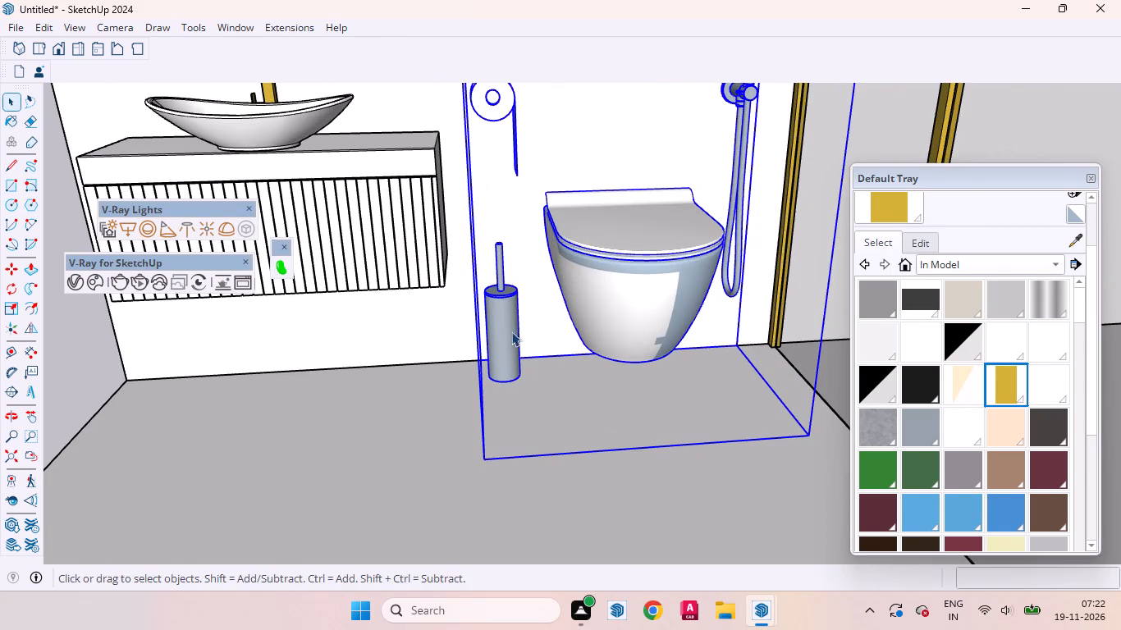
scroll(442, 334, down, 6)
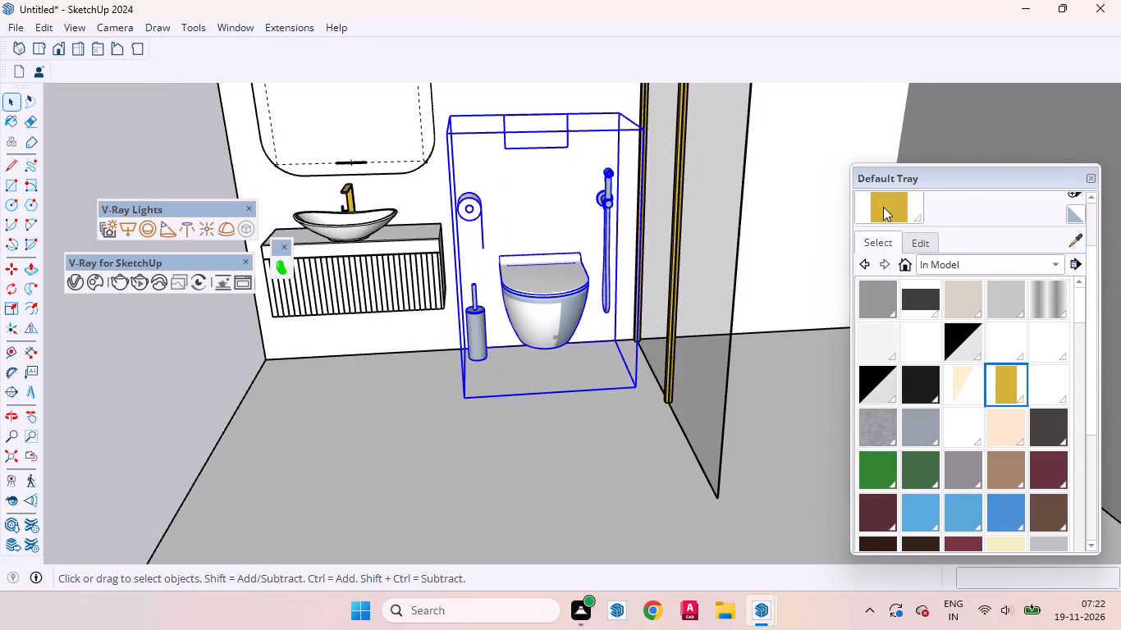
Sample the gold material from the glass partition's profile and paint the toilet sprayer's hose with it.
click(1079, 238)
scroll(729, 208, up, 1)
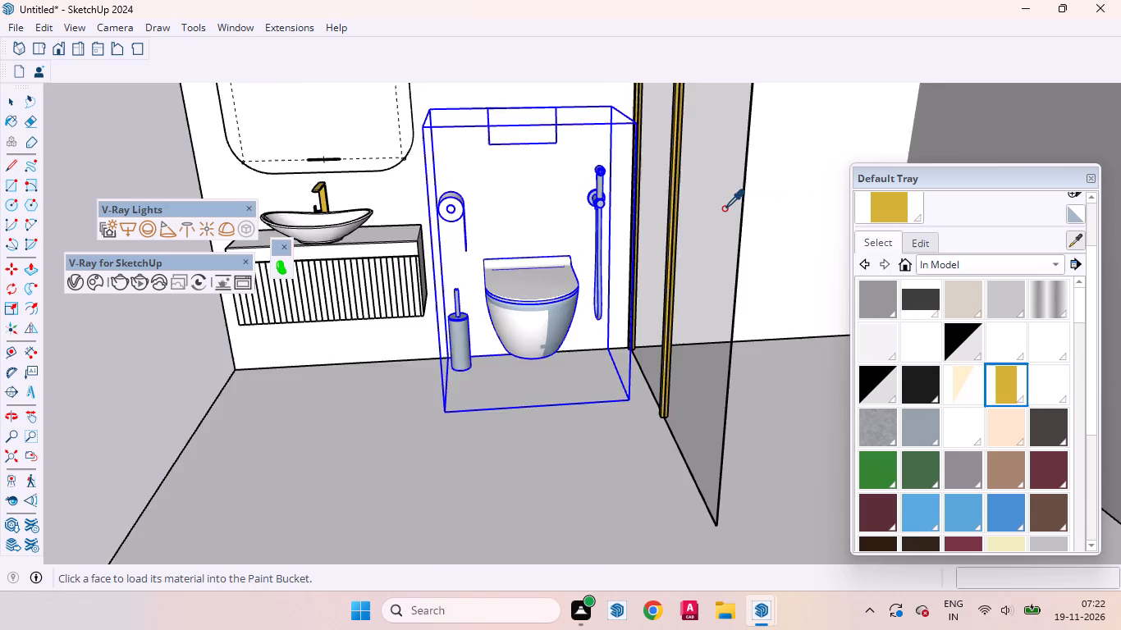
scroll(724, 208, up, 15)
click(687, 192)
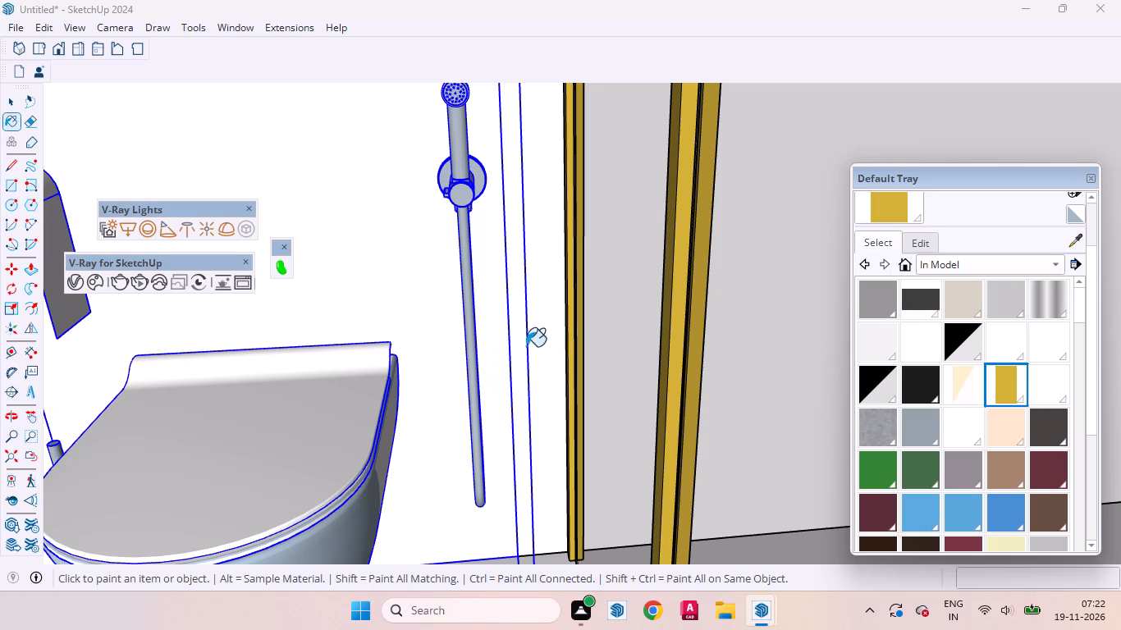
key(space)
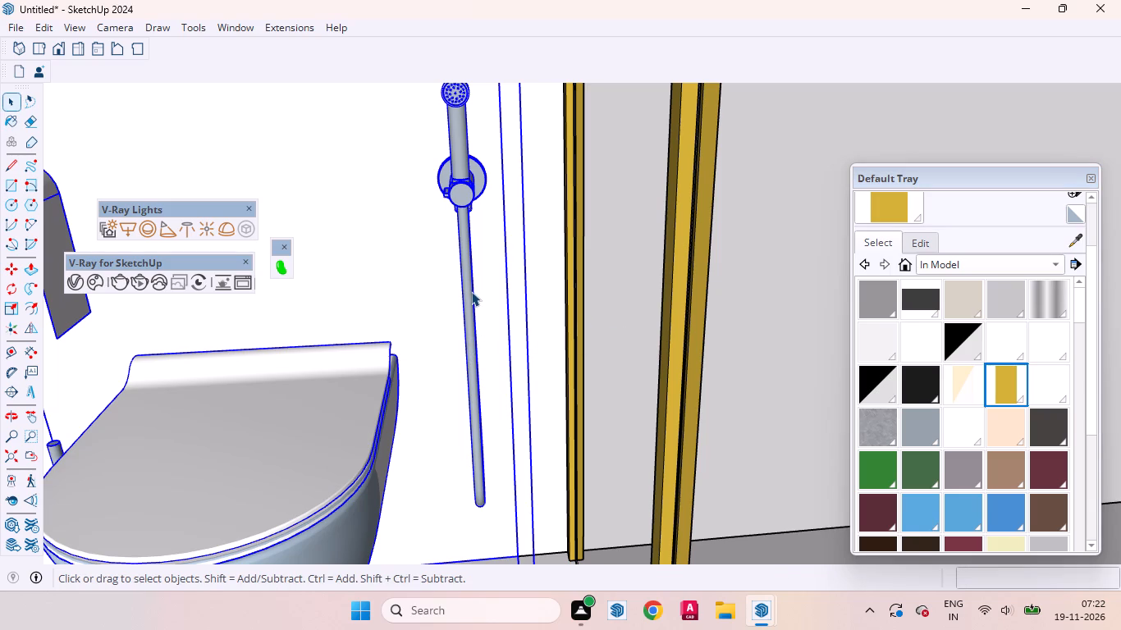
double_click(471, 290)
click(471, 290)
triple_click(465, 291)
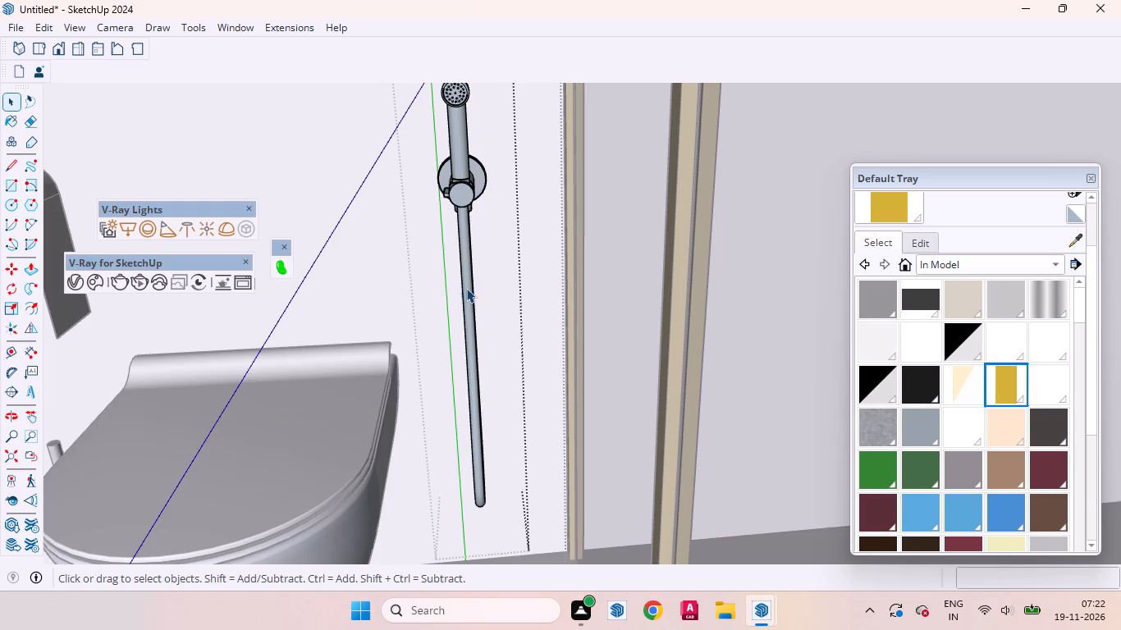
click(466, 282)
triple_click(467, 277)
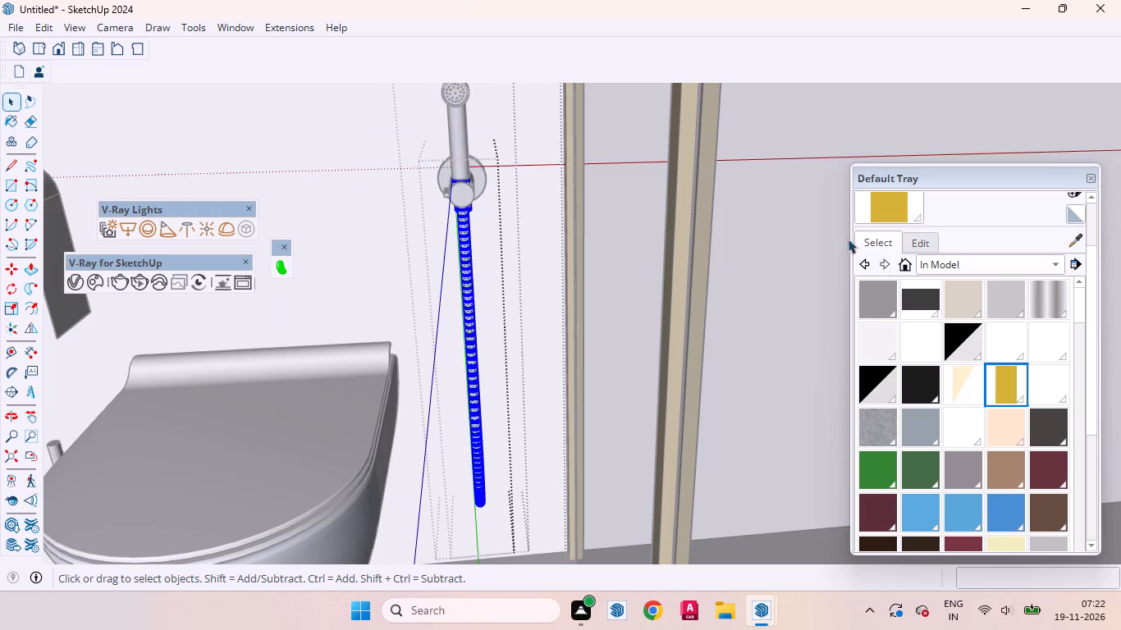
click(896, 196)
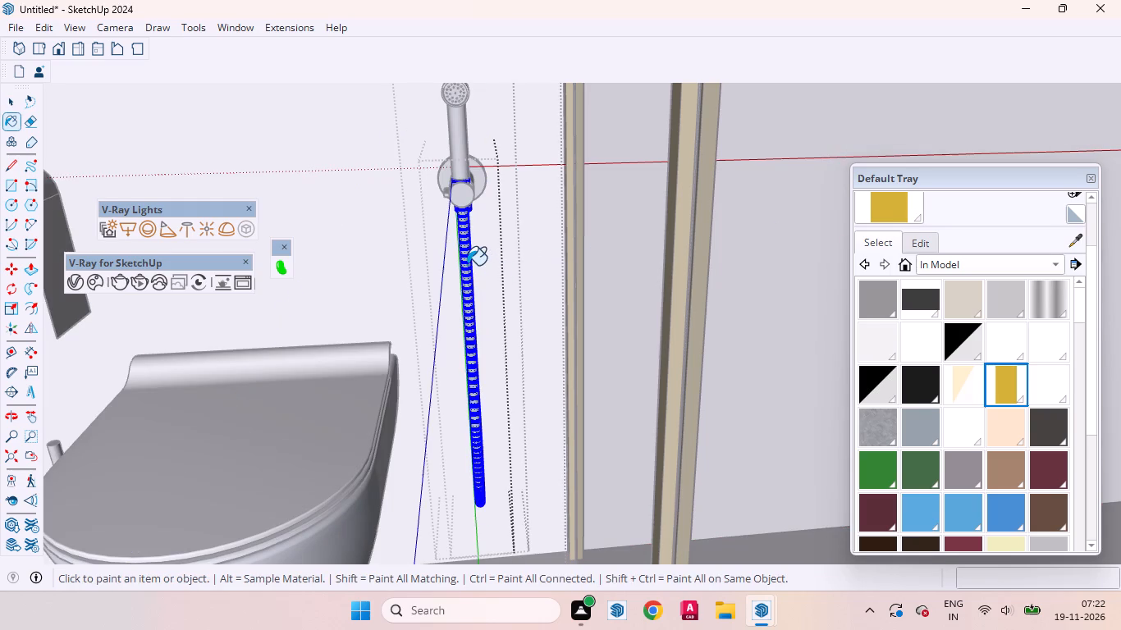
click(467, 265)
click(470, 199)
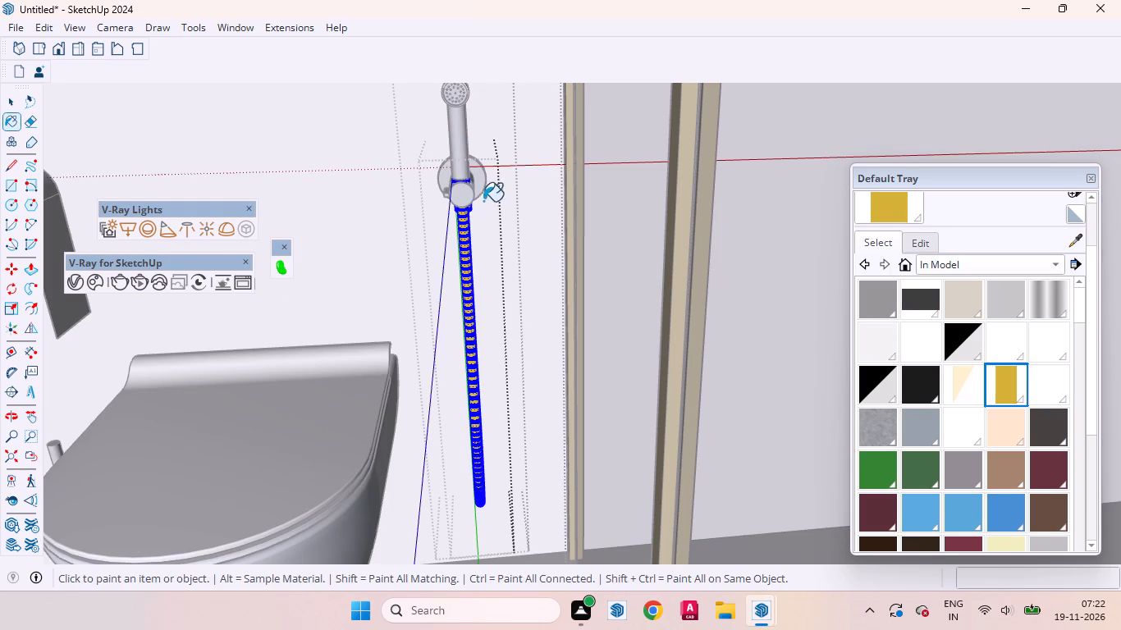
key(space)
Paint the toilet sprayer's handle with the sampled gold material.
double_click(465, 163)
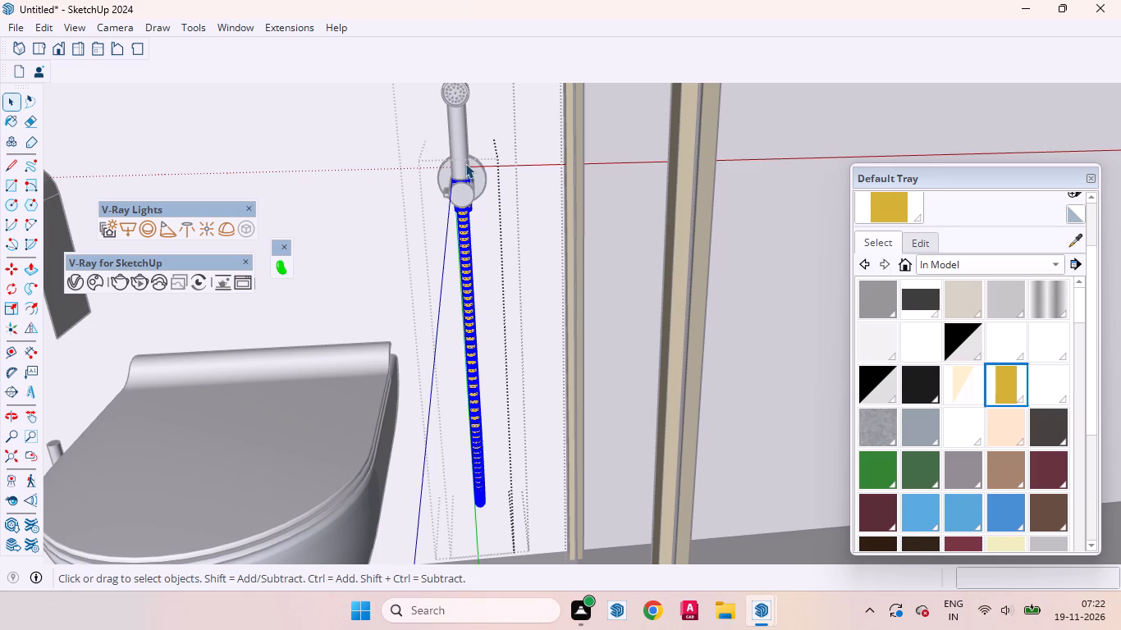
click(460, 150)
click(460, 150)
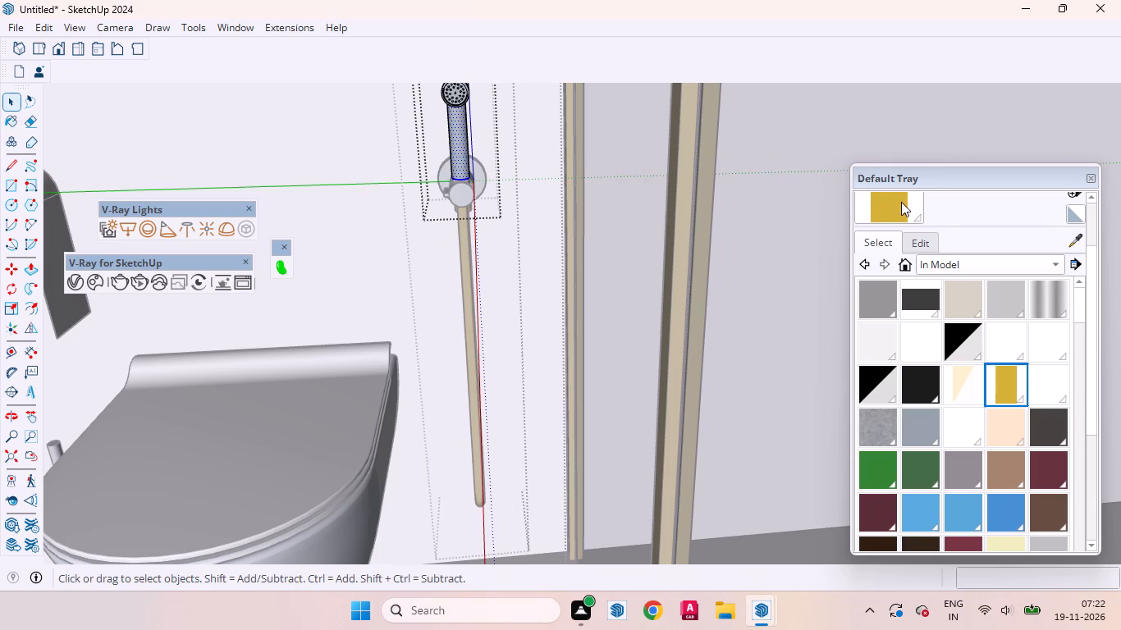
click(903, 208)
click(459, 144)
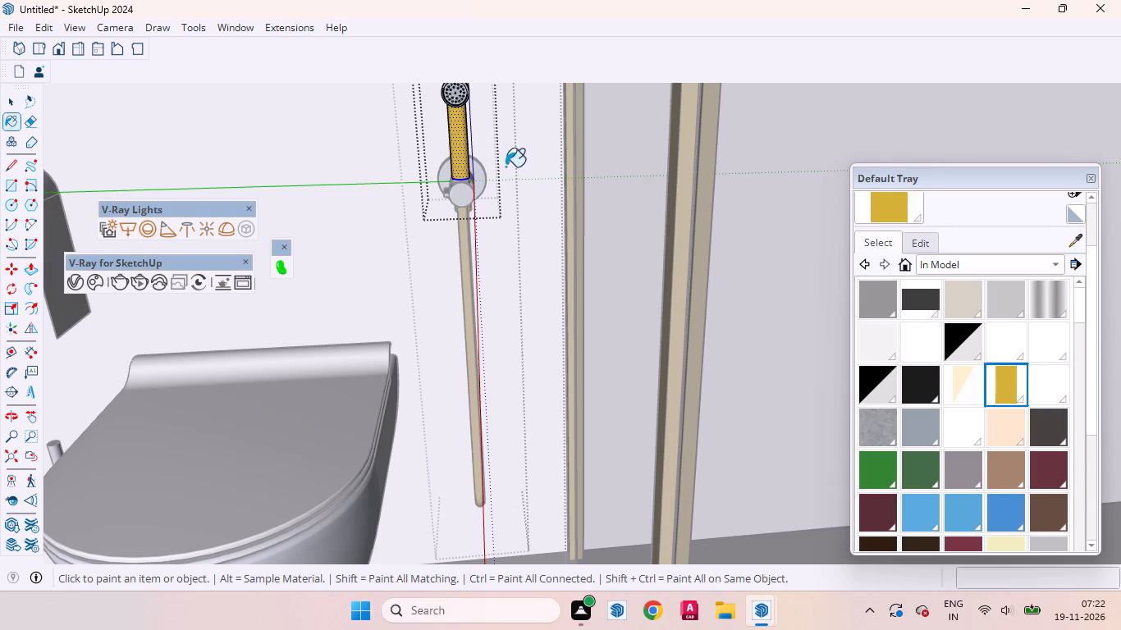
key(space)
Paint the sprayer's round valve knob with the same gold material.
triple_click(456, 194)
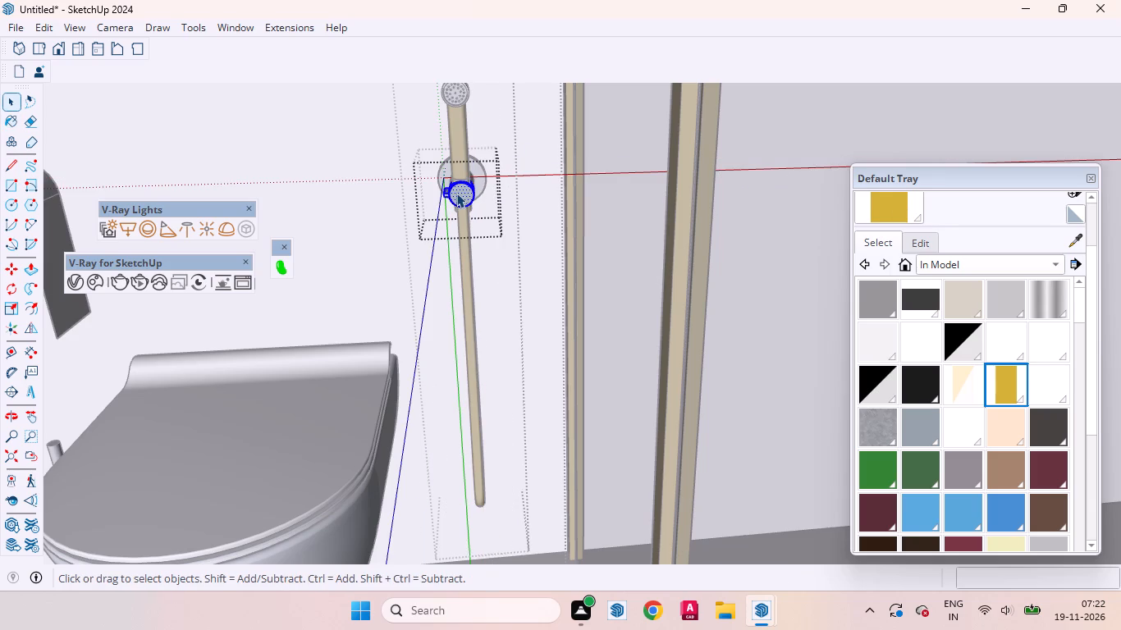
click(897, 211)
click(461, 197)
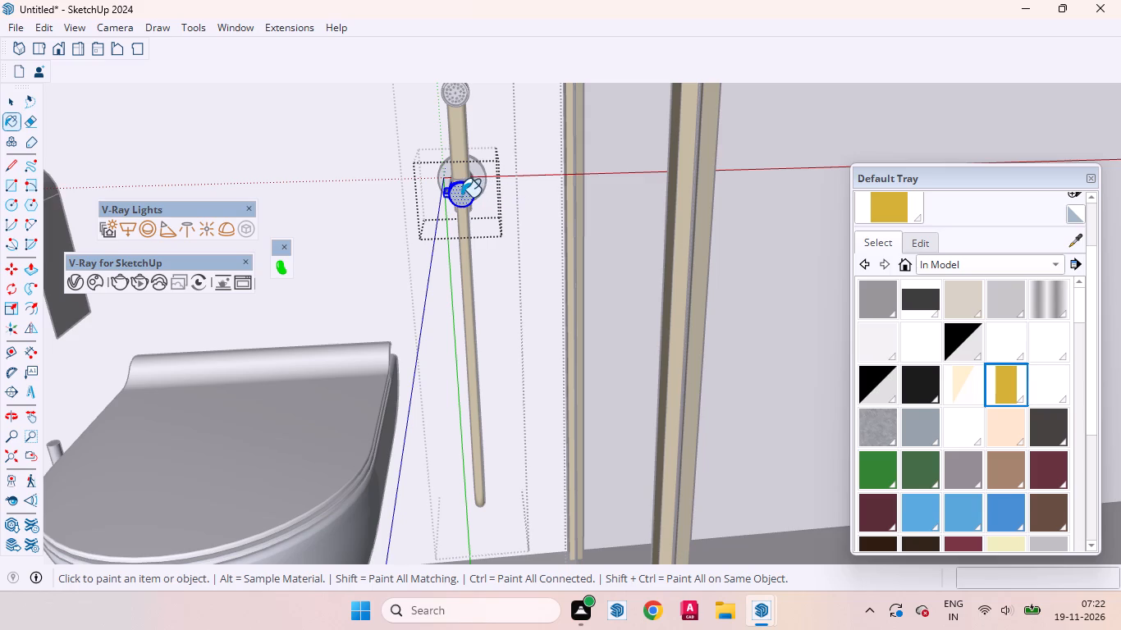
key(space)
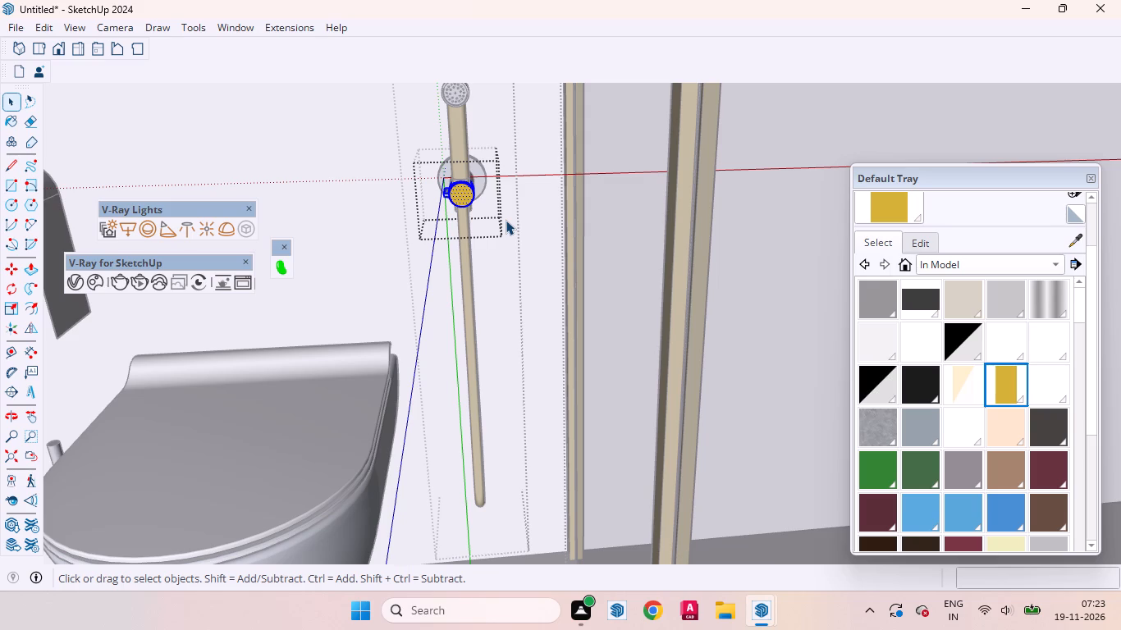
Paint the sprayer's round wall plate and connecting pipe gold, and leave the sprayer's group.
scroll(457, 188, up, 3)
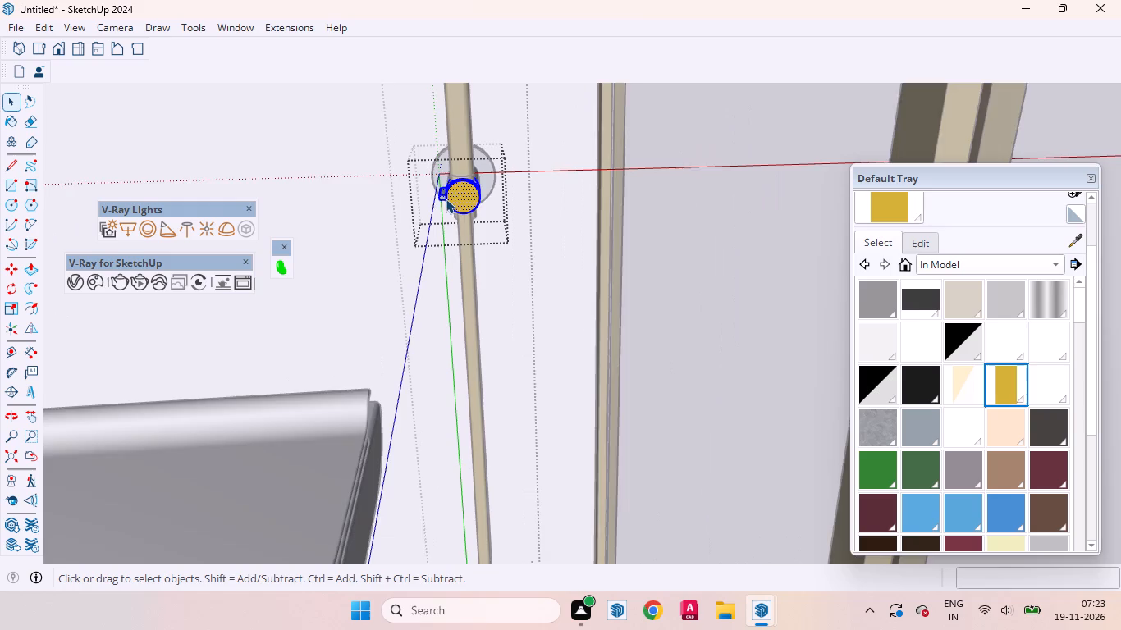
scroll(446, 199, up, 3)
middle_drag(451, 200, 664, 207)
click(373, 217)
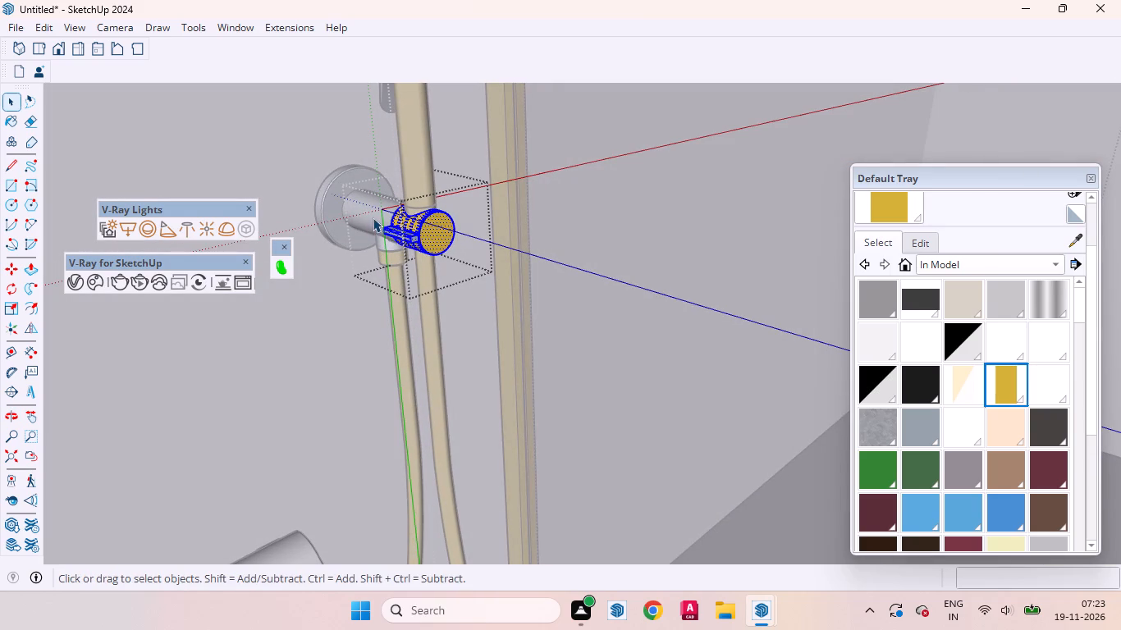
triple_click(366, 217)
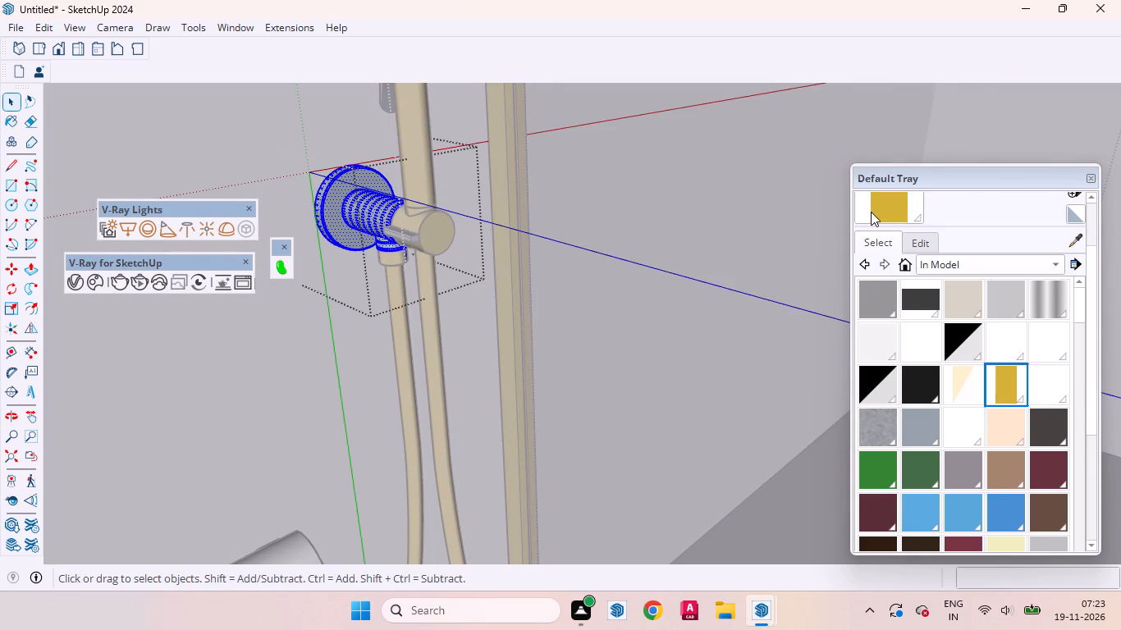
click(881, 212)
click(373, 215)
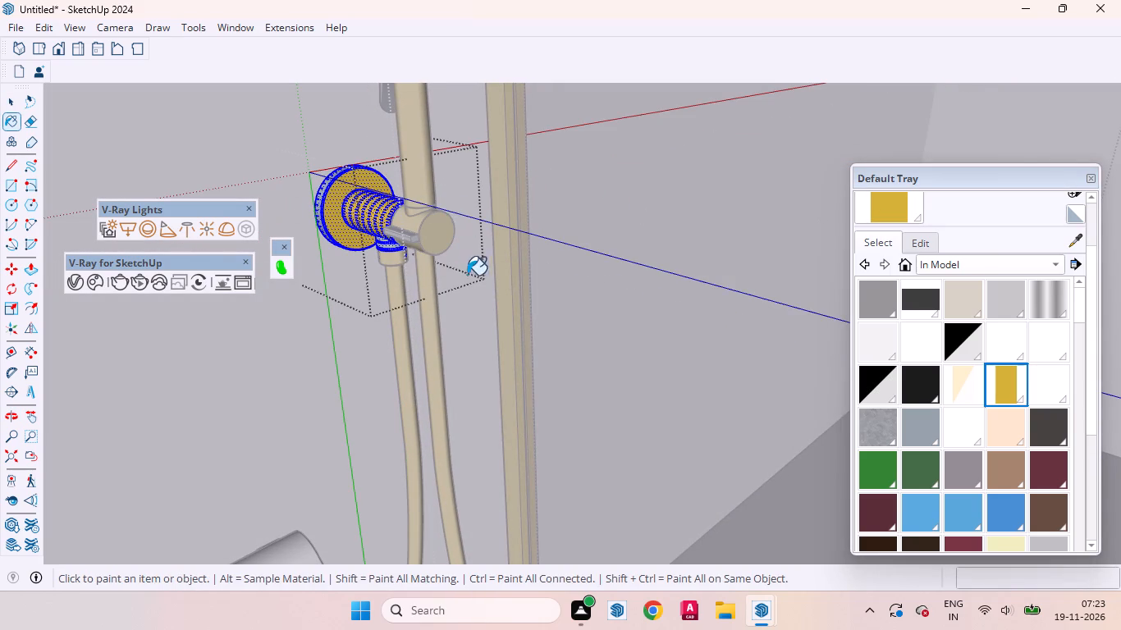
middle_drag(452, 276, 313, 269)
scroll(619, 252, down, 13)
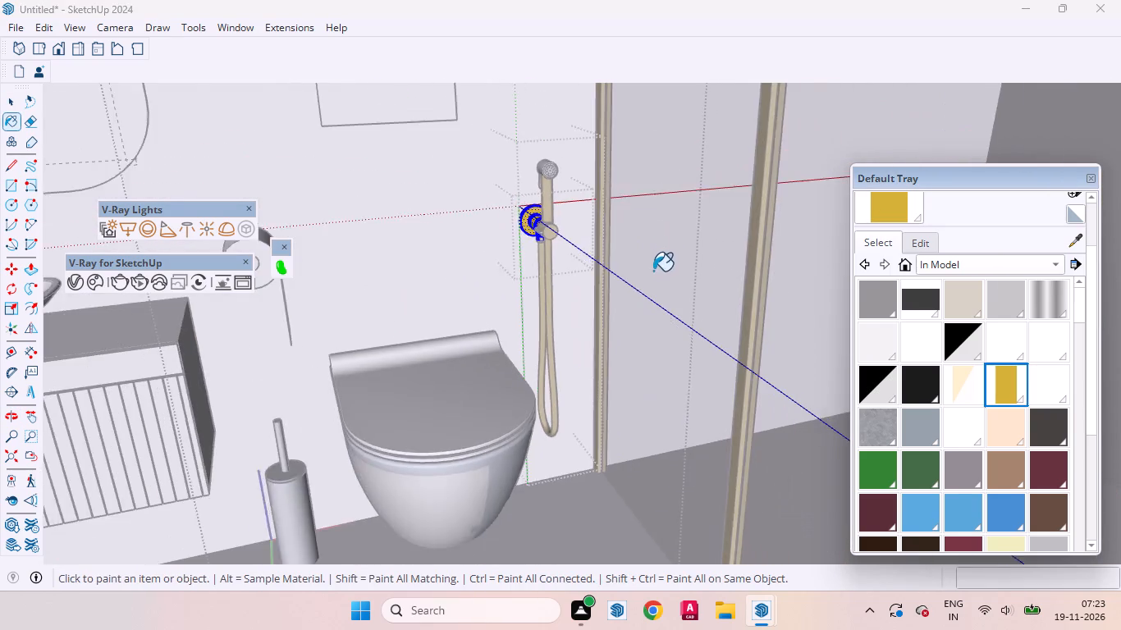
scroll(653, 271, down, 2)
key(space)
middle_drag(469, 367, 429, 336)
scroll(524, 251, down, 4)
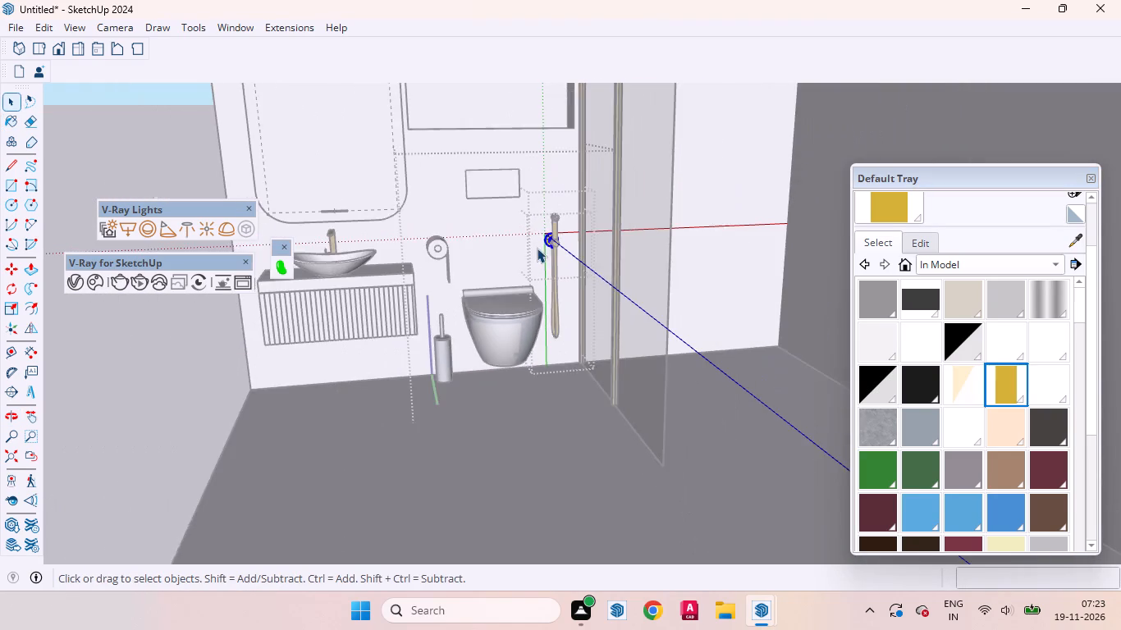
scroll(537, 248, down, 4)
click(140, 386)
Paint the front face of the flush plate above the toilet with the gold material.
scroll(513, 174, up, 7)
triple_click(490, 212)
double_click(488, 205)
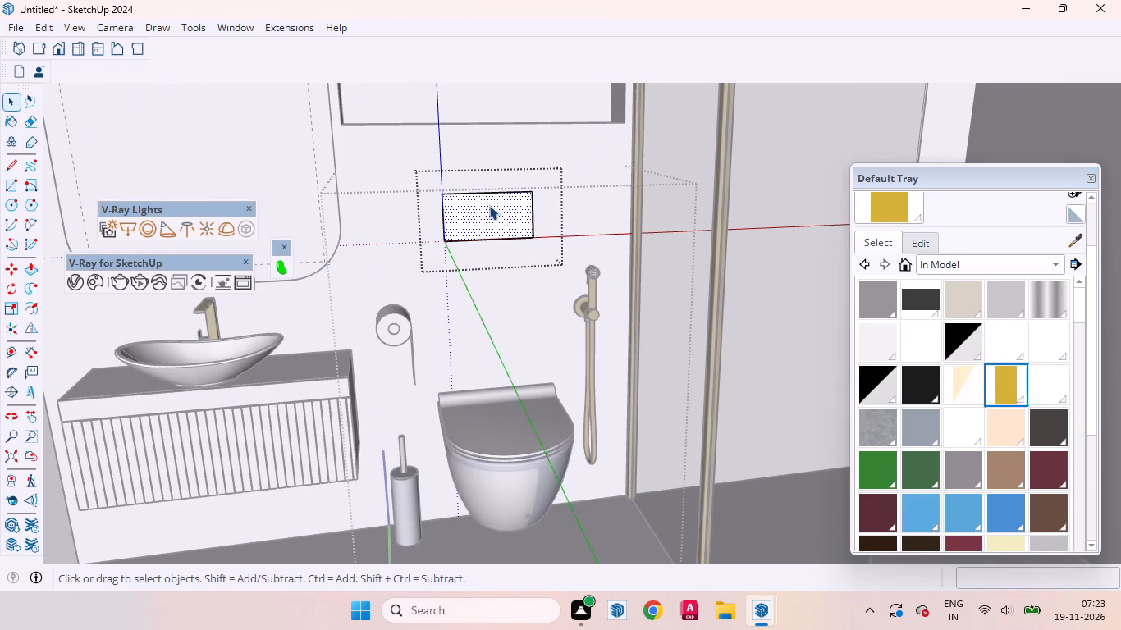
click(893, 210)
click(496, 216)
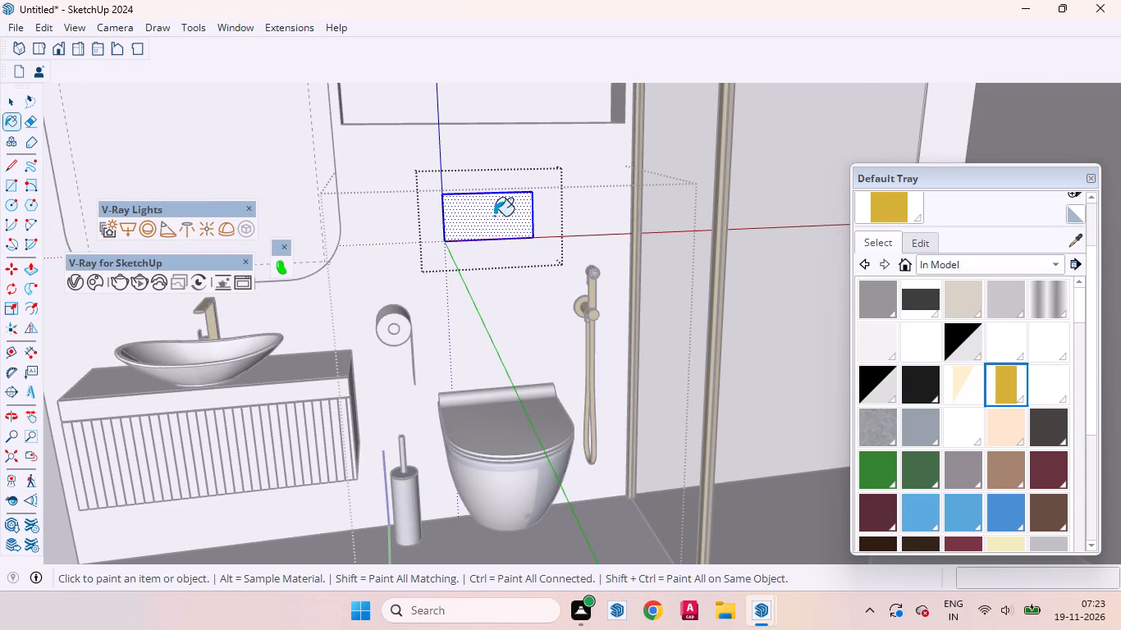
Paint the flush plate's top edge and both side edges with the gold material.
scroll(480, 194, up, 17)
middle_drag(383, 178, 413, 198)
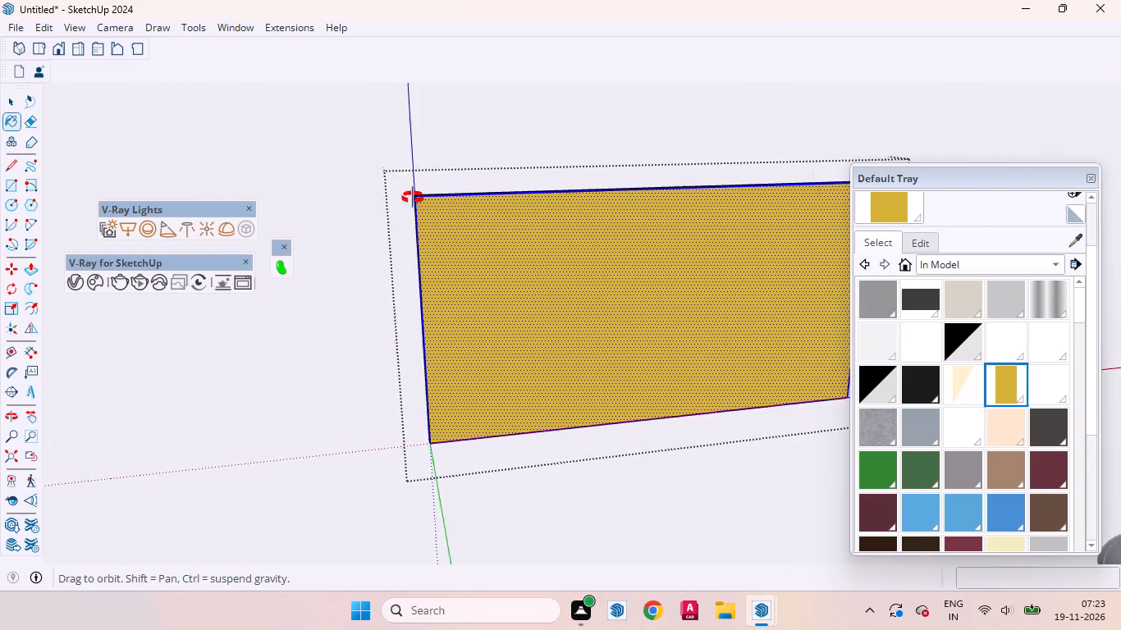
middle_drag(413, 198, 752, 234)
scroll(445, 250, up, 6)
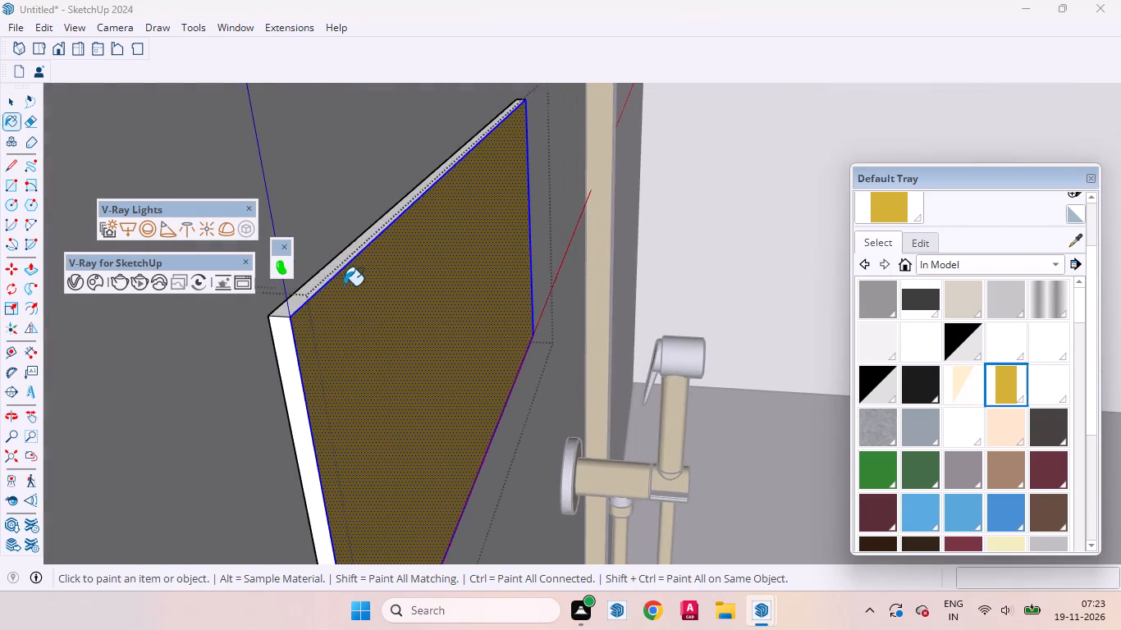
scroll(344, 285, up, 4)
click(314, 286)
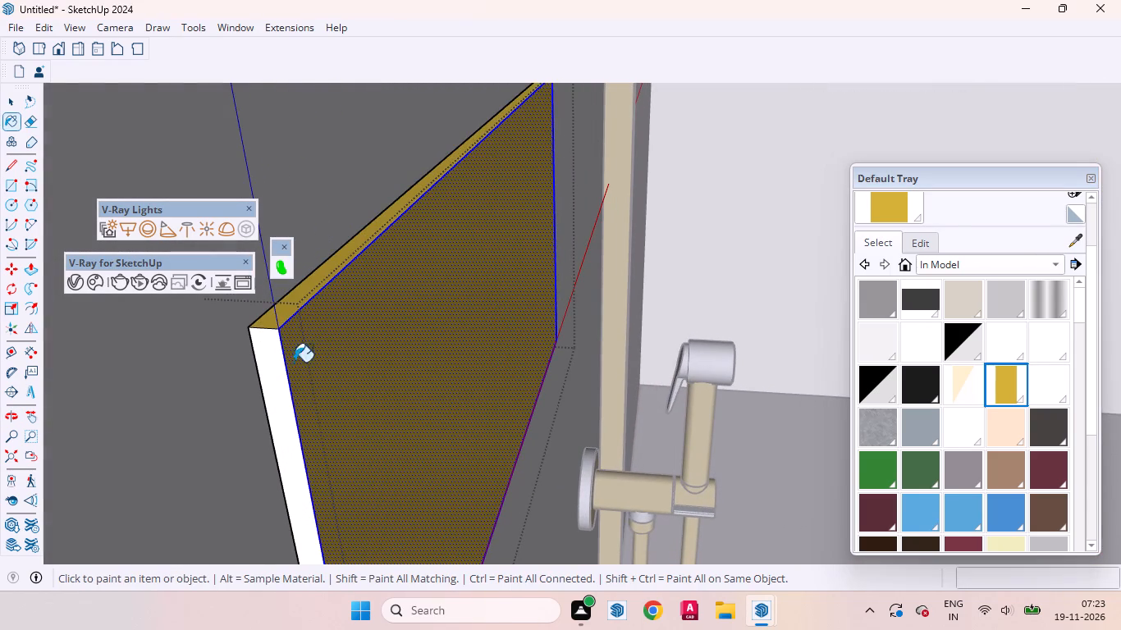
click(272, 369)
middle_drag(608, 194, 282, 349)
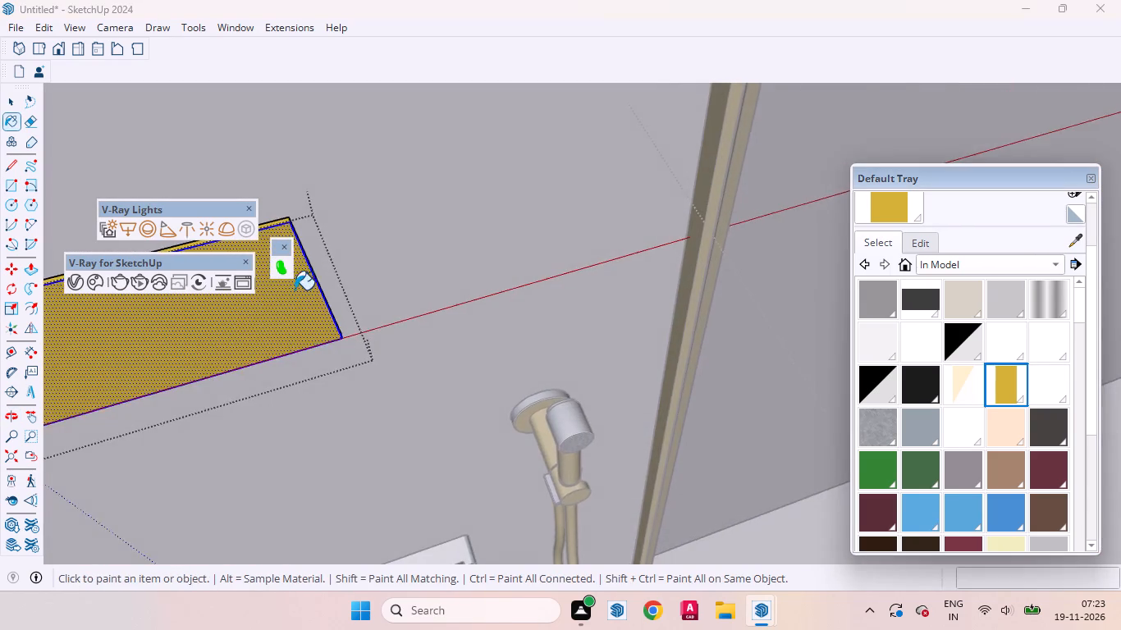
scroll(300, 277, up, 11)
middle_drag(328, 253, 272, 308)
scroll(280, 277, up, 1)
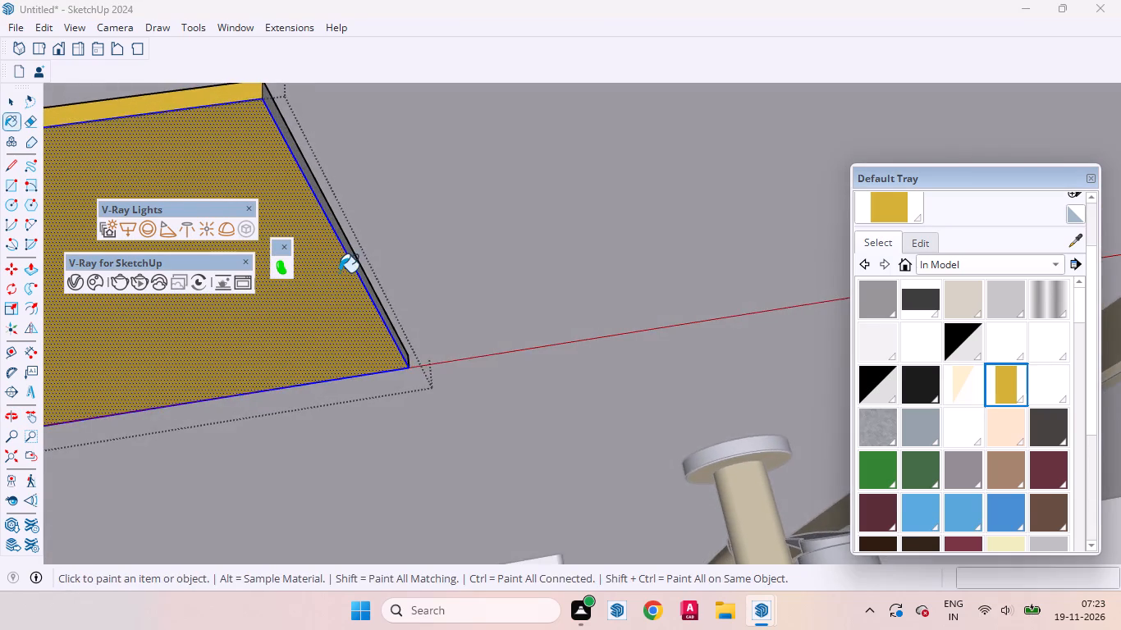
scroll(340, 272, up, 7)
click(362, 258)
scroll(627, 260, down, 9)
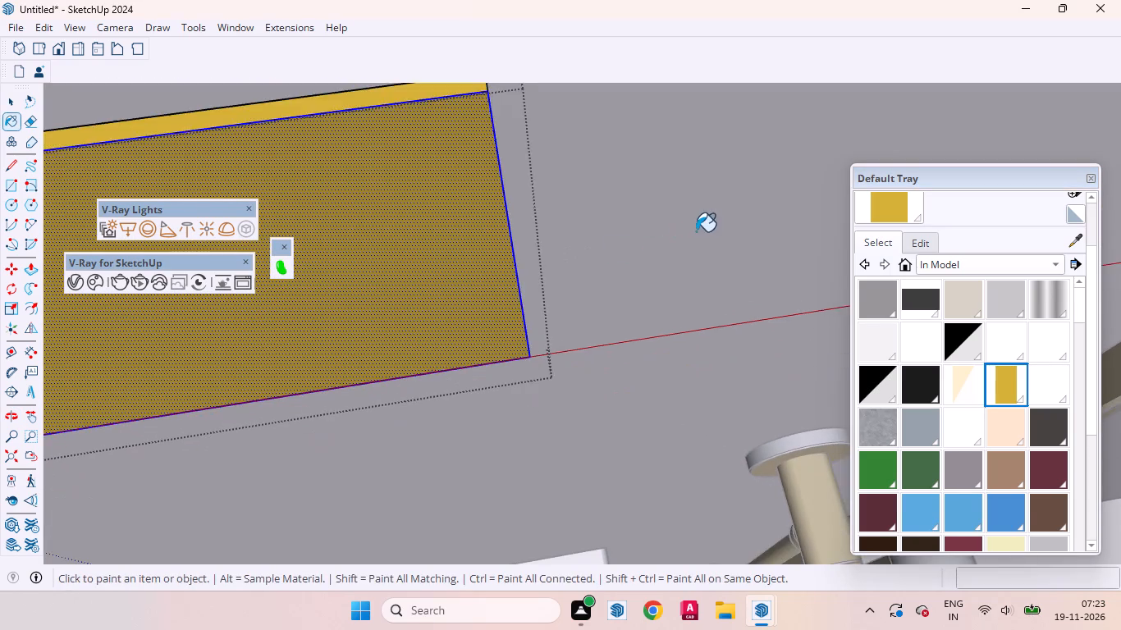
scroll(696, 231, down, 6)
middle_drag(419, 390, 597, 173)
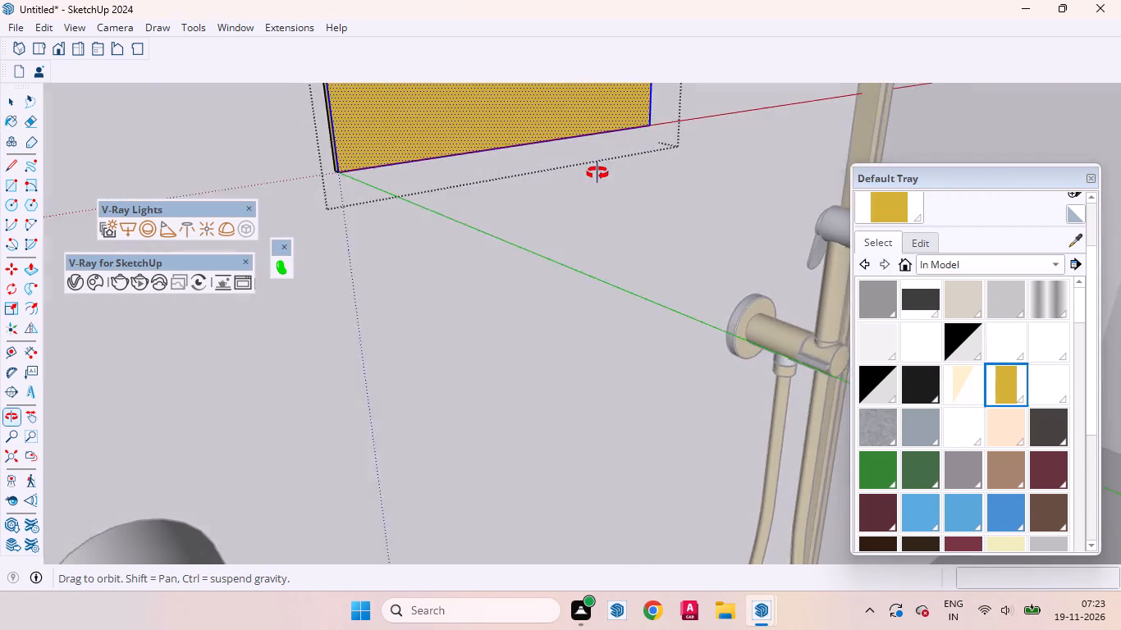
Paint the flush plate's bottom edge with the gold material and leave the plate's group.
middle_drag(597, 173, 599, 172)
scroll(477, 167, up, 15)
middle_drag(394, 189, 413, 124)
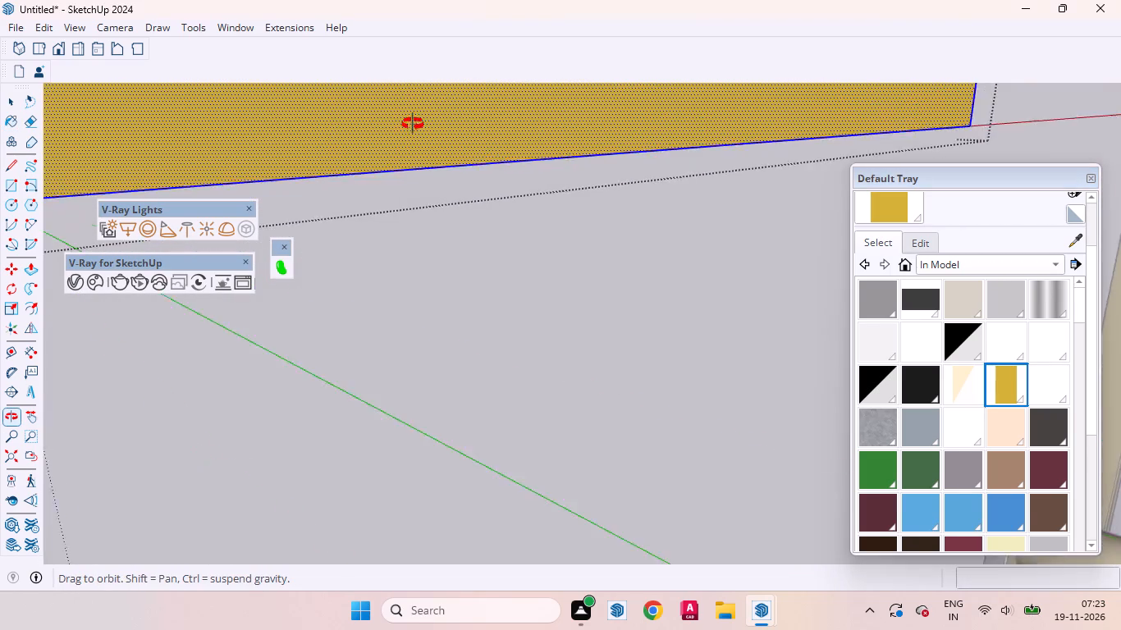
middle_drag(413, 124, 508, 58)
click(427, 177)
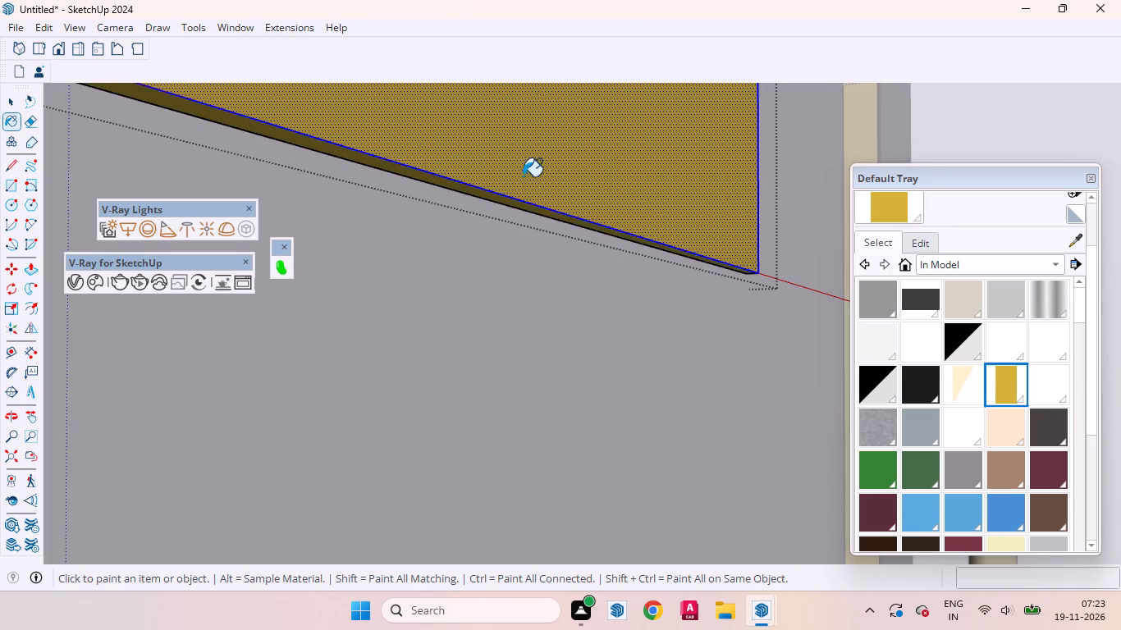
middle_drag(519, 191, 405, 331)
key(space)
scroll(596, 327, down, 15)
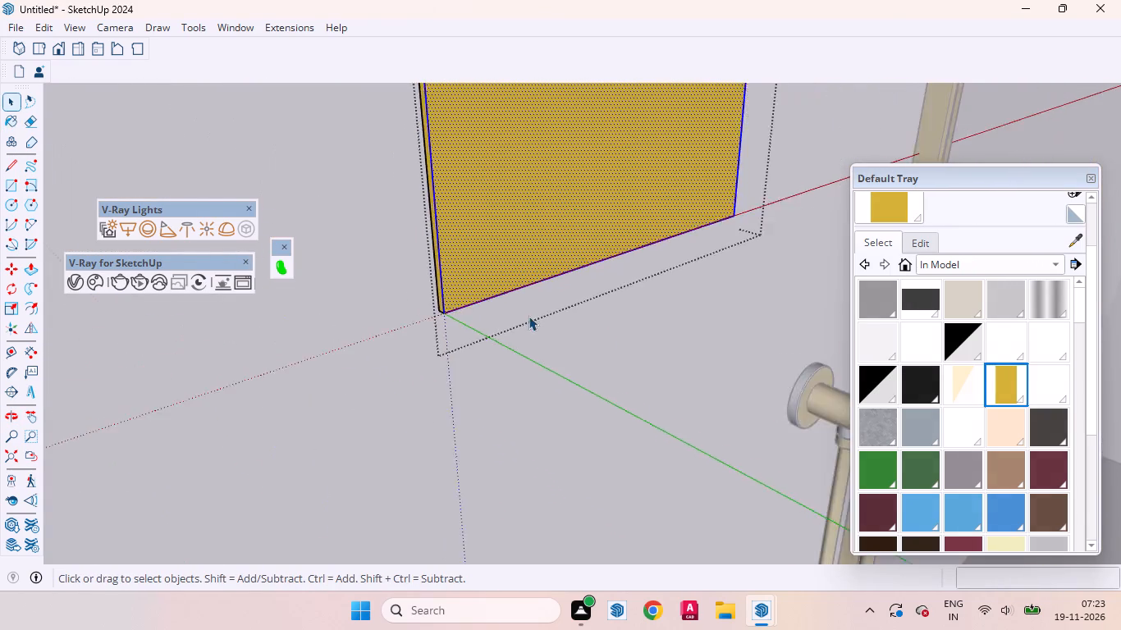
scroll(528, 316, down, 20)
scroll(528, 316, down, 7)
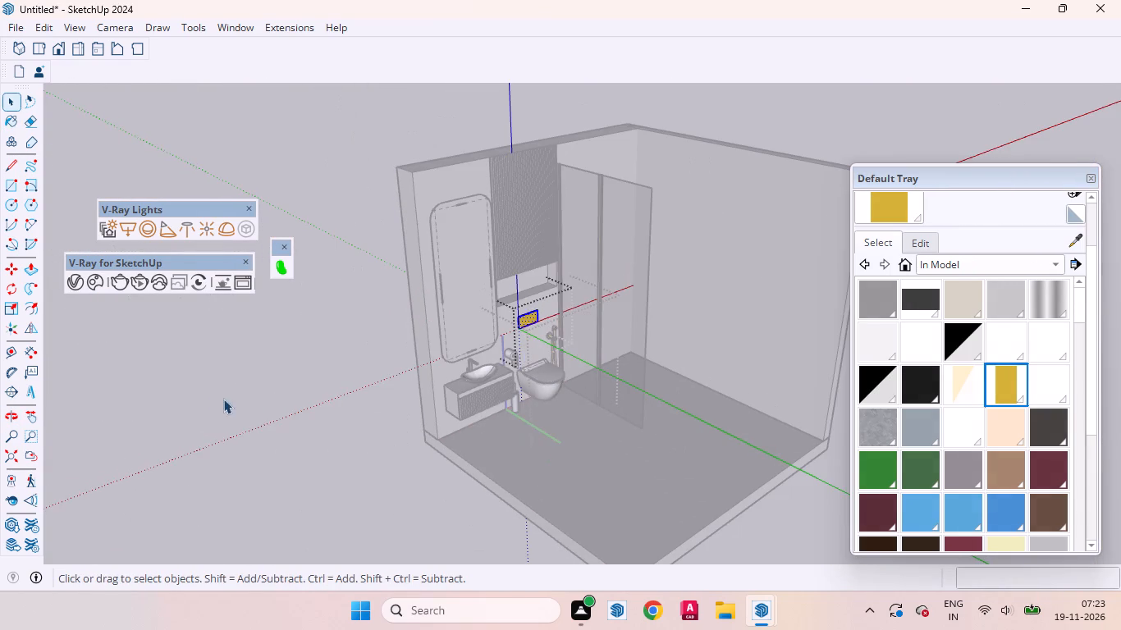
click(208, 395)
Paint the sprayer's whole spray head, including its perforated face and trigger lever, with the gold material.
scroll(571, 305, up, 4)
middle_drag(525, 427, 471, 436)
scroll(553, 317, up, 3)
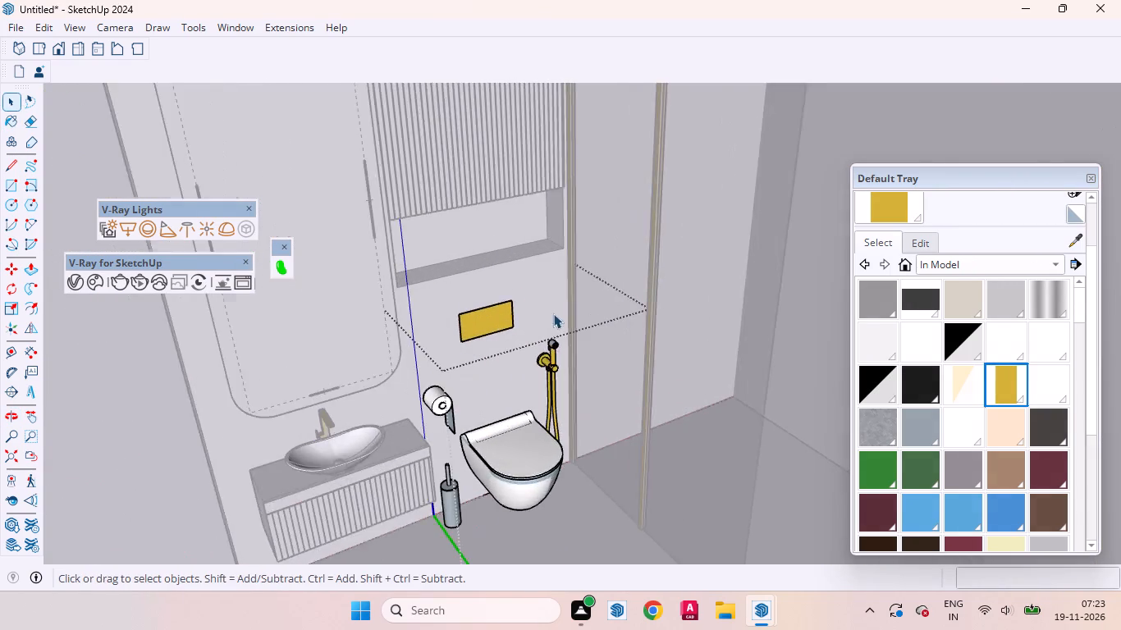
scroll(553, 313, up, 20)
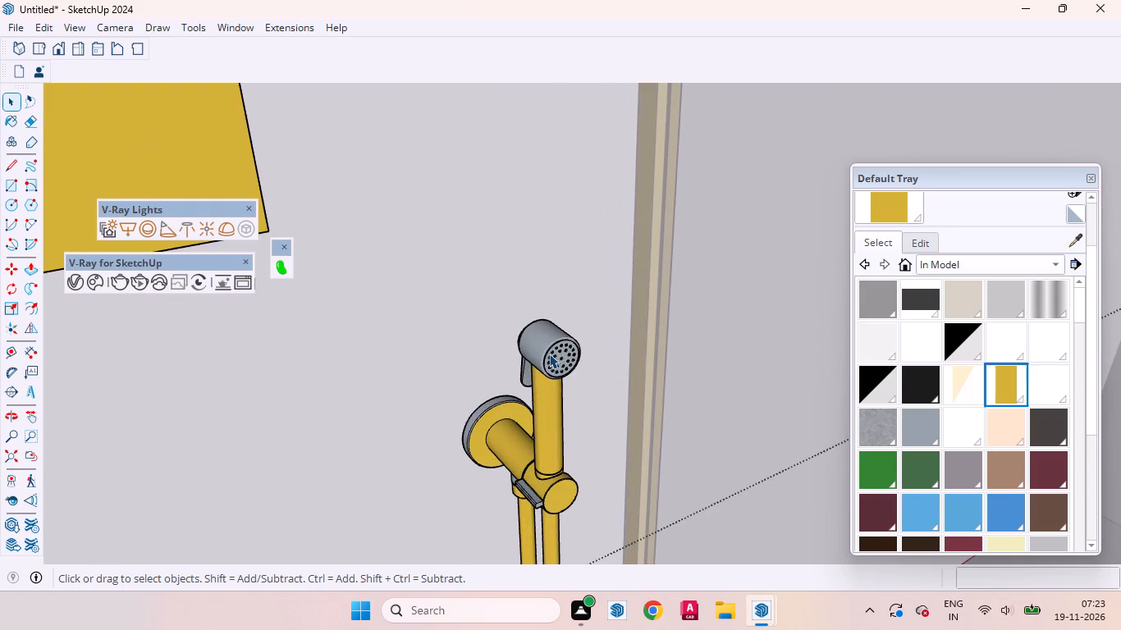
click(550, 351)
double_click(551, 350)
triple_click(557, 350)
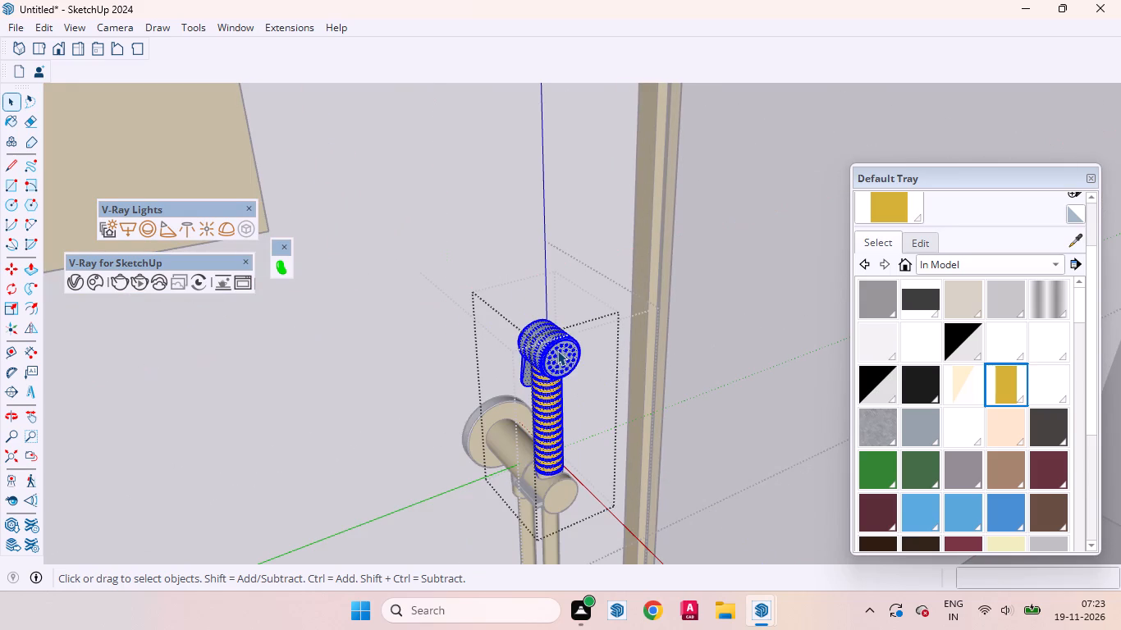
click(882, 212)
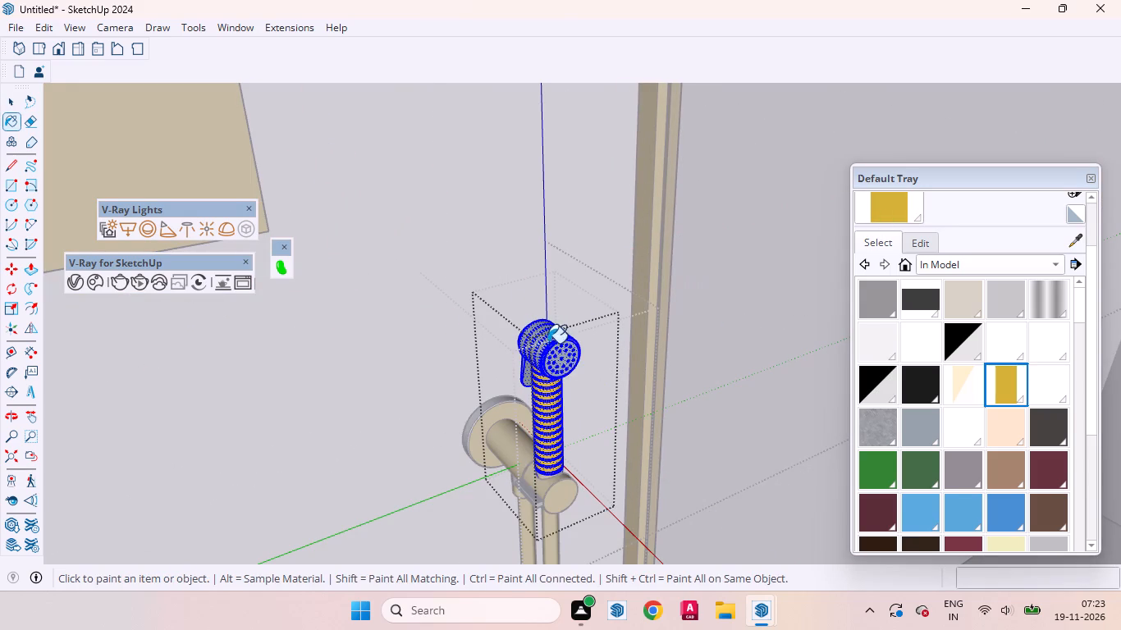
click(547, 343)
click(565, 360)
scroll(561, 354, up, 7)
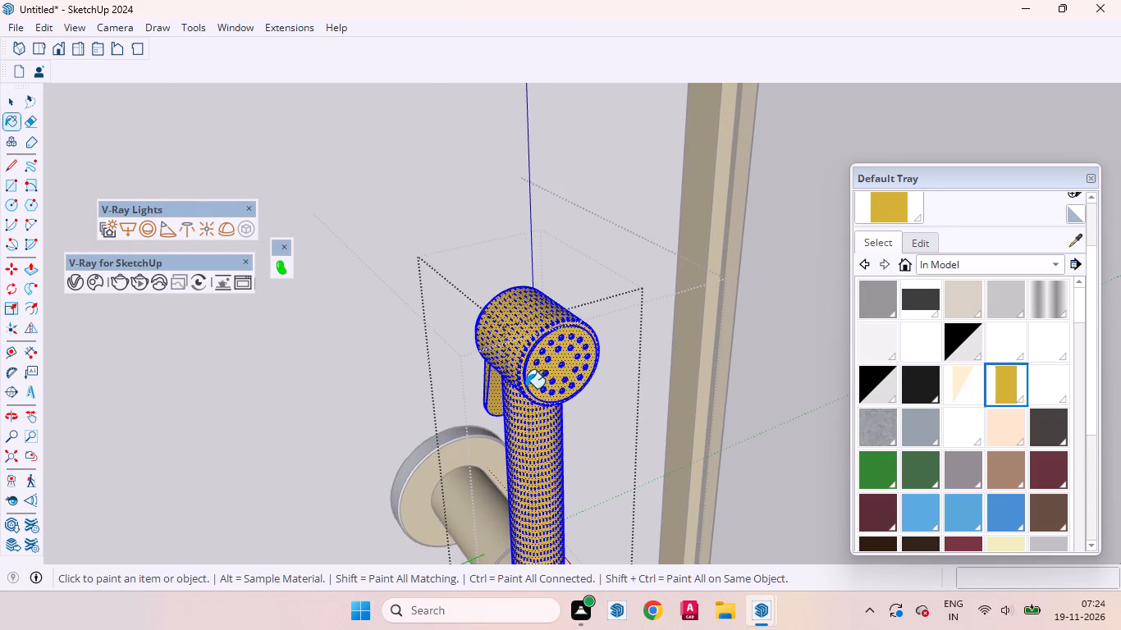
key(space)
Select the sprayer's round wall plate with its connecting pipe, paint the plate's outer rim gold, and leave the groups.
scroll(528, 329, down, 8)
scroll(454, 413, up, 3)
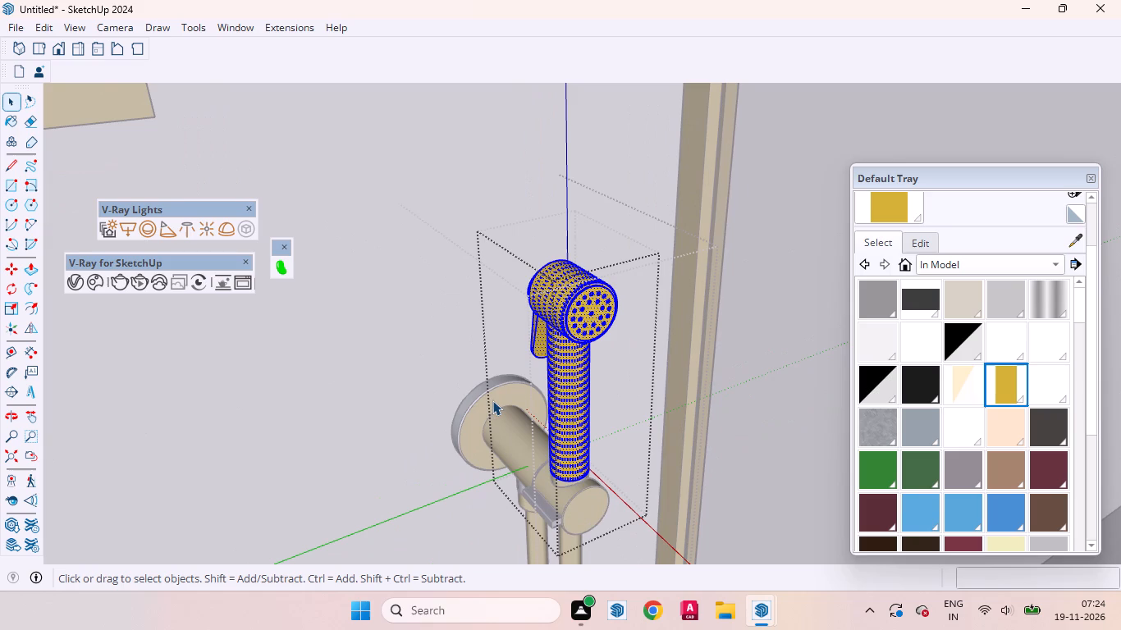
click(492, 400)
double_click(482, 399)
click(481, 396)
scroll(483, 390, up, 1)
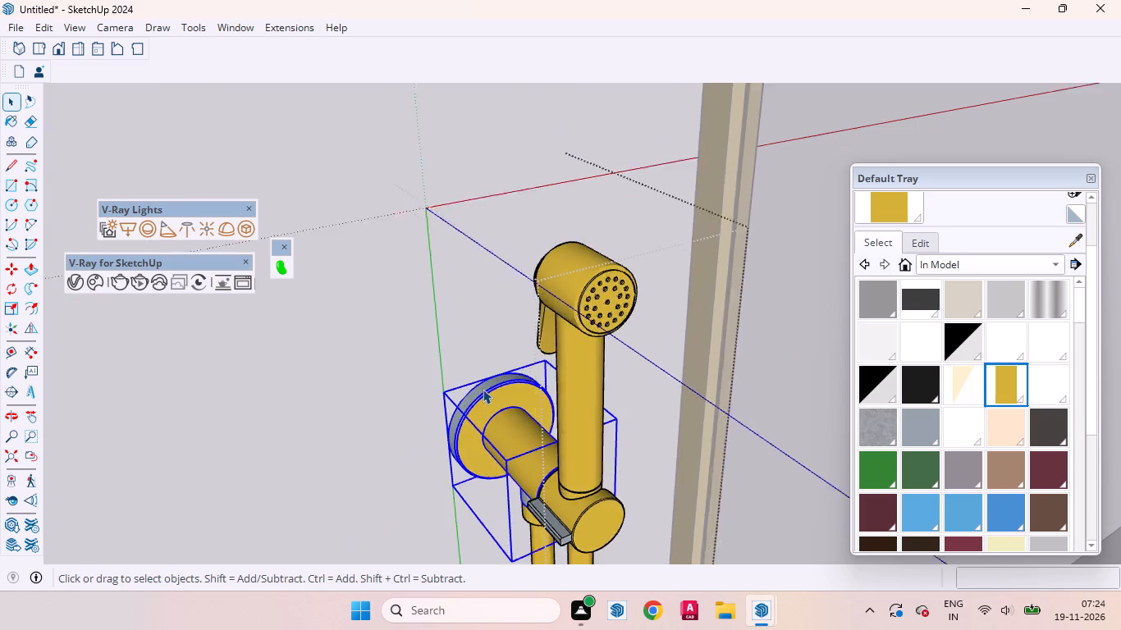
scroll(483, 389, up, 9)
triple_click(489, 383)
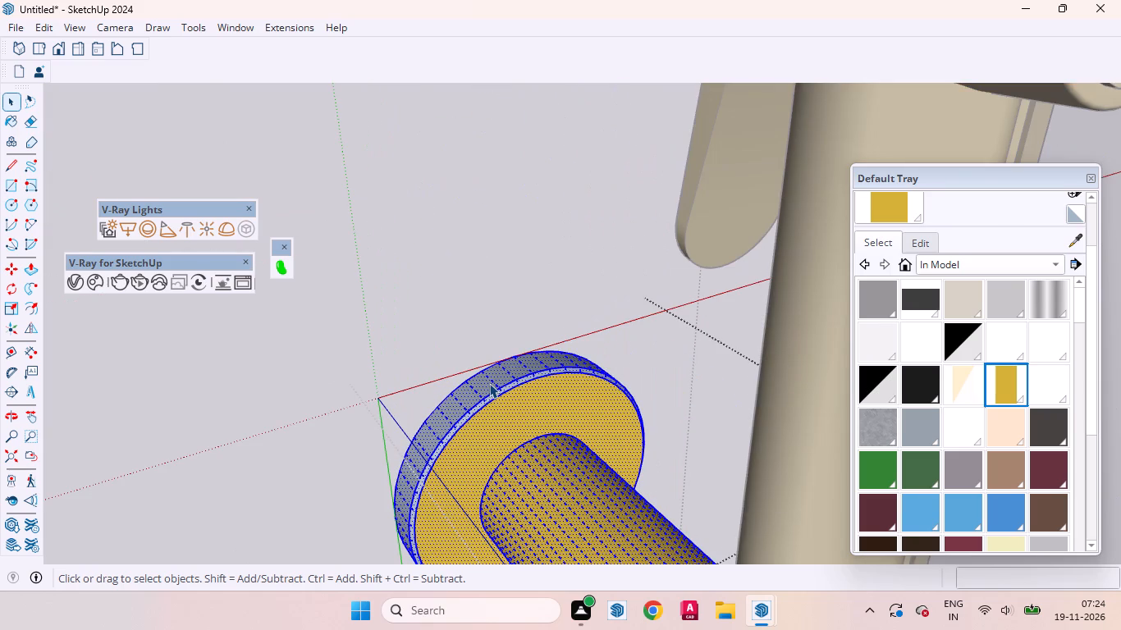
click(892, 206)
click(502, 377)
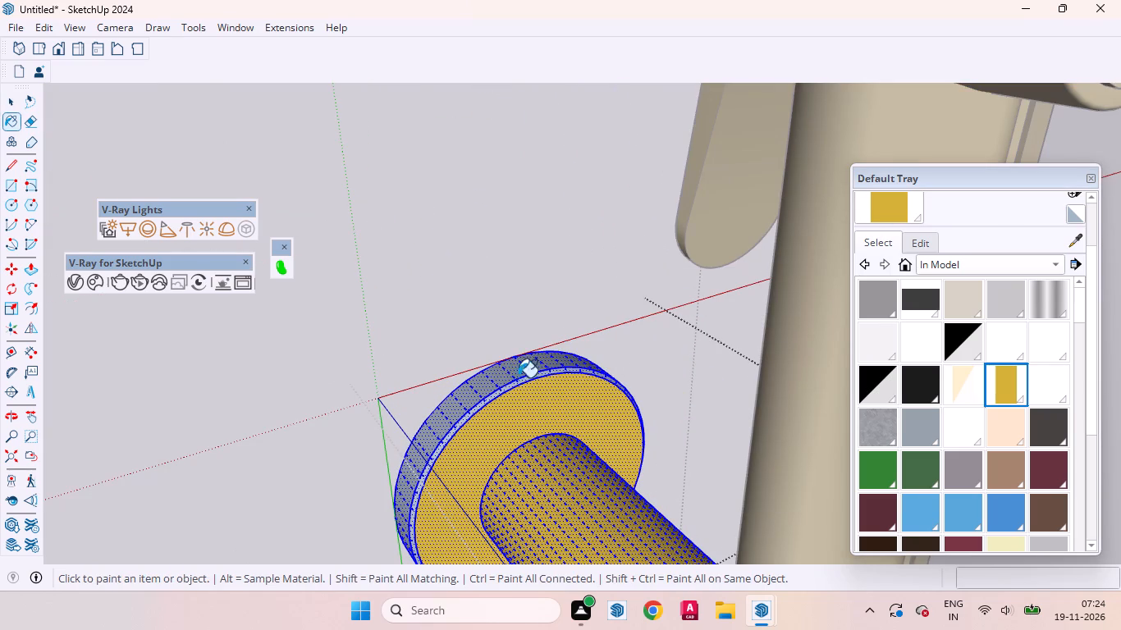
key(space)
scroll(530, 350, down, 18)
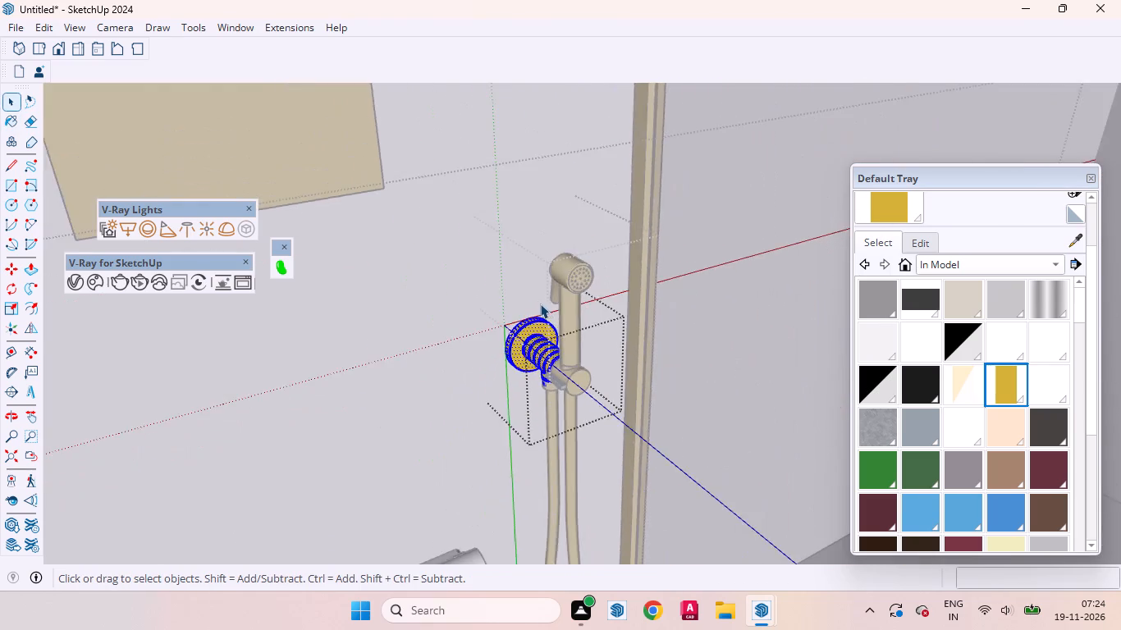
scroll(540, 304, down, 20)
scroll(540, 304, down, 3)
triple_click(262, 426)
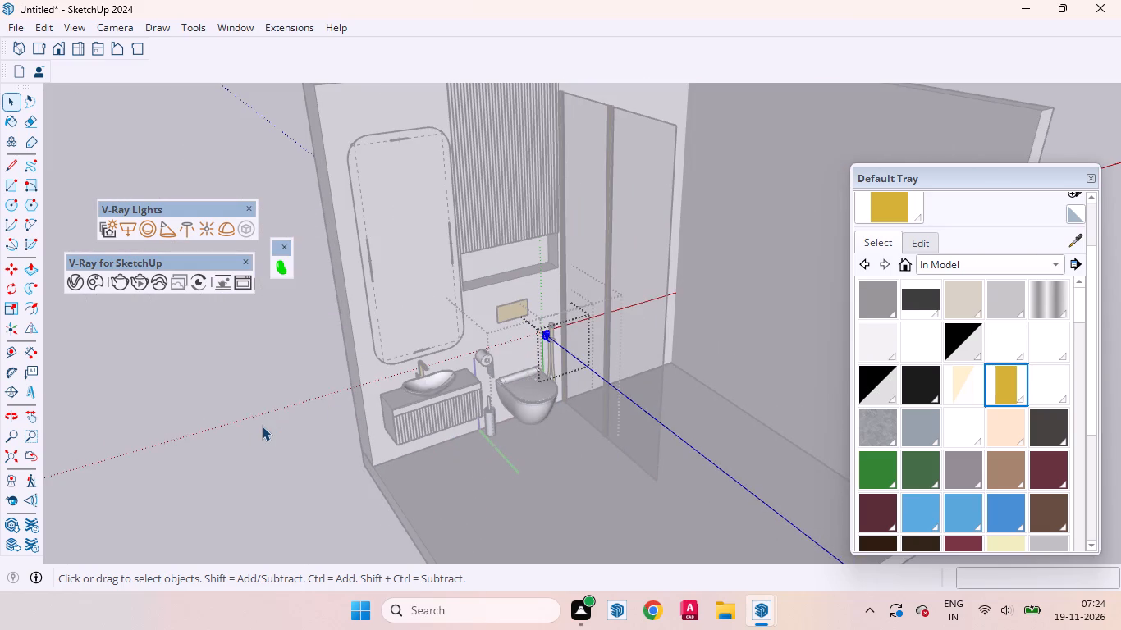
click(261, 424)
click(261, 423)
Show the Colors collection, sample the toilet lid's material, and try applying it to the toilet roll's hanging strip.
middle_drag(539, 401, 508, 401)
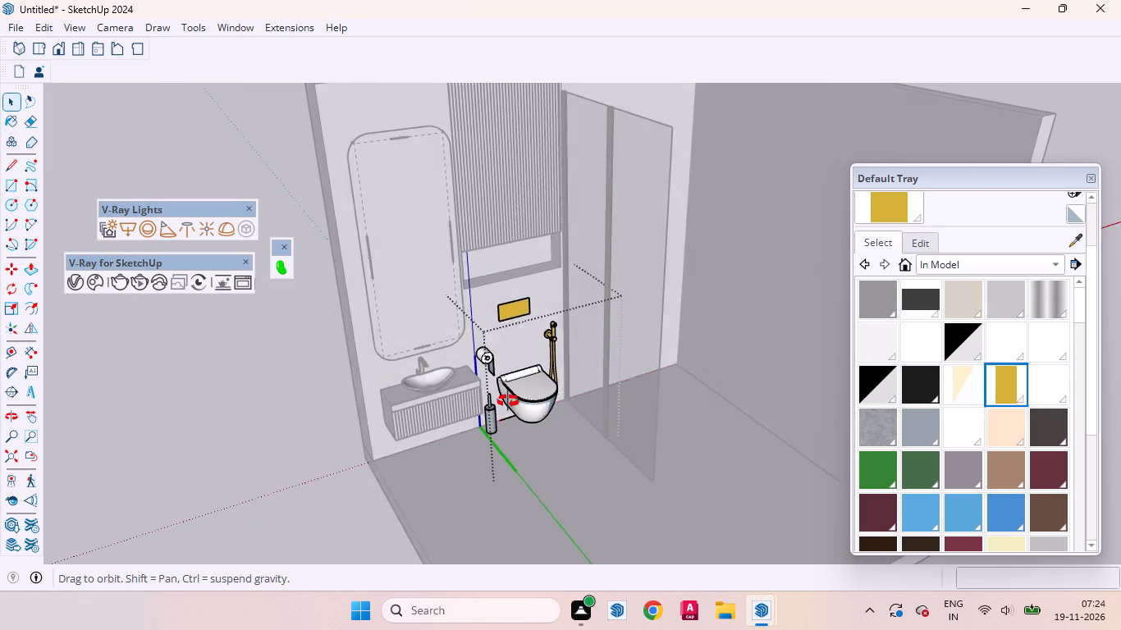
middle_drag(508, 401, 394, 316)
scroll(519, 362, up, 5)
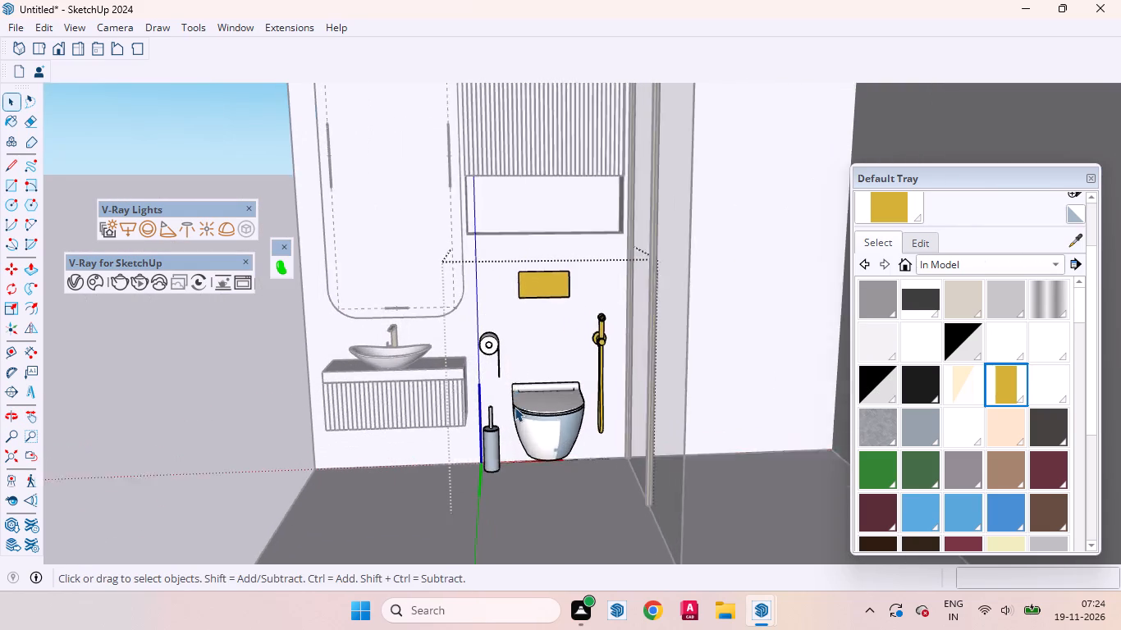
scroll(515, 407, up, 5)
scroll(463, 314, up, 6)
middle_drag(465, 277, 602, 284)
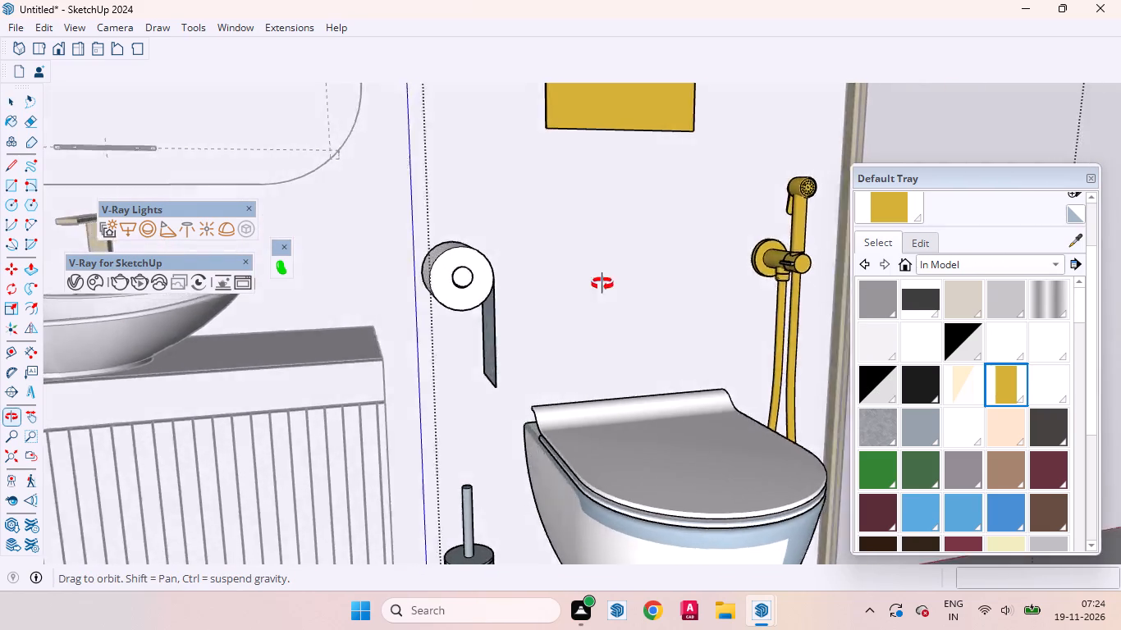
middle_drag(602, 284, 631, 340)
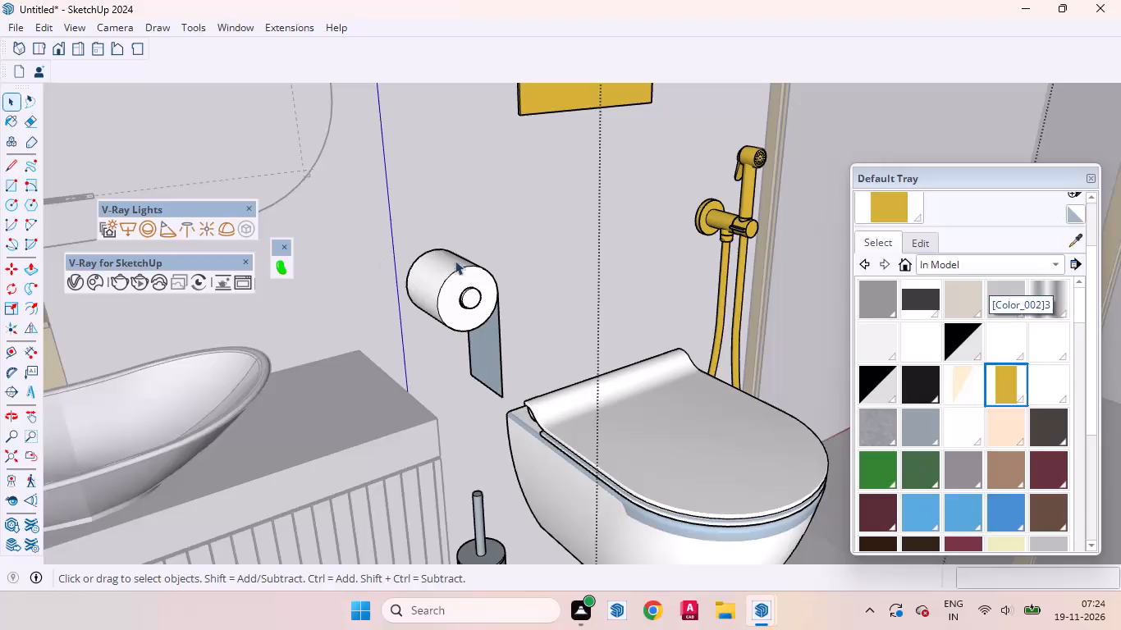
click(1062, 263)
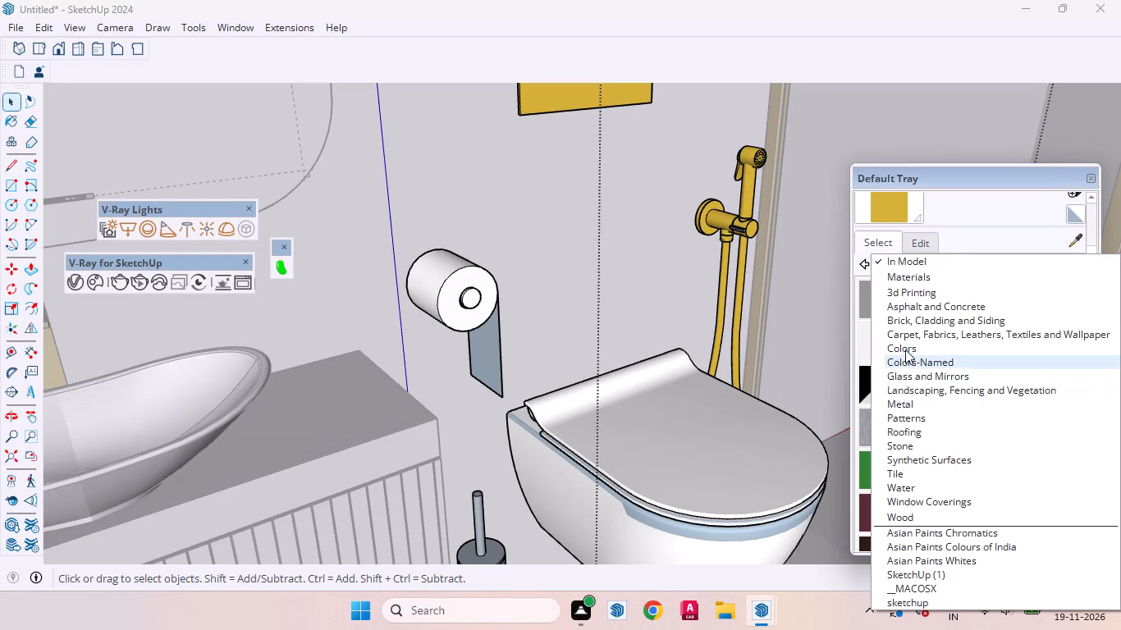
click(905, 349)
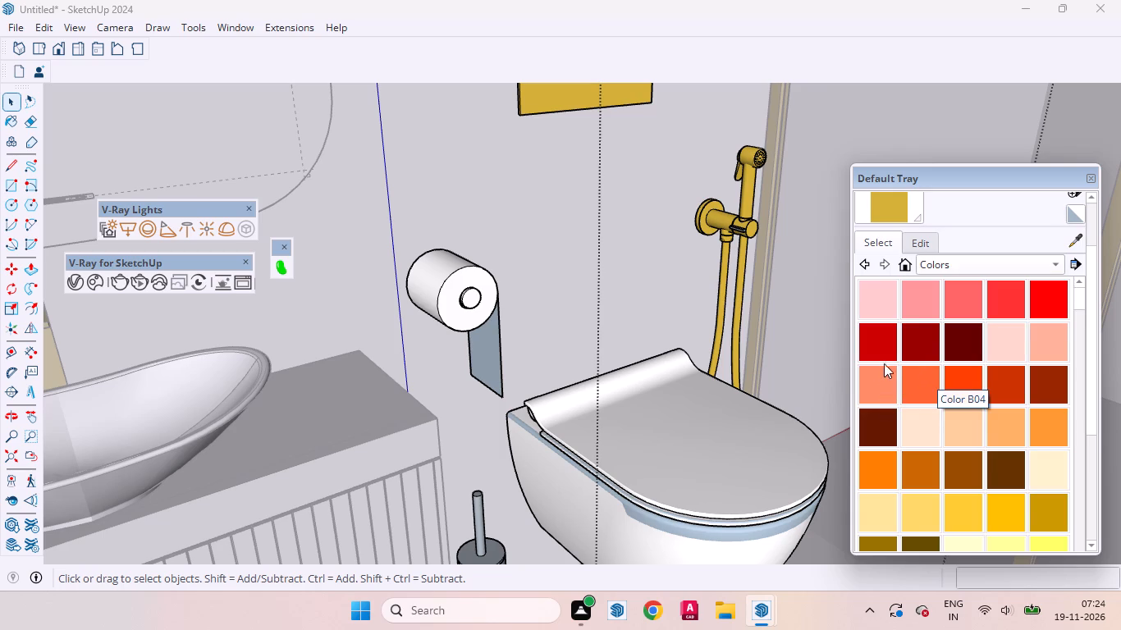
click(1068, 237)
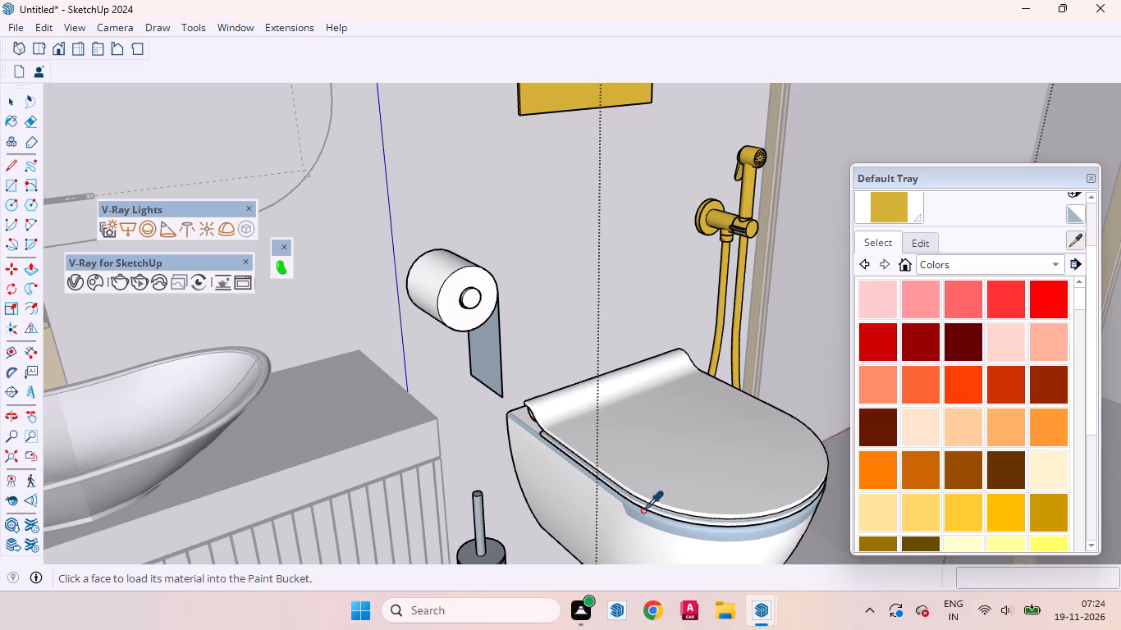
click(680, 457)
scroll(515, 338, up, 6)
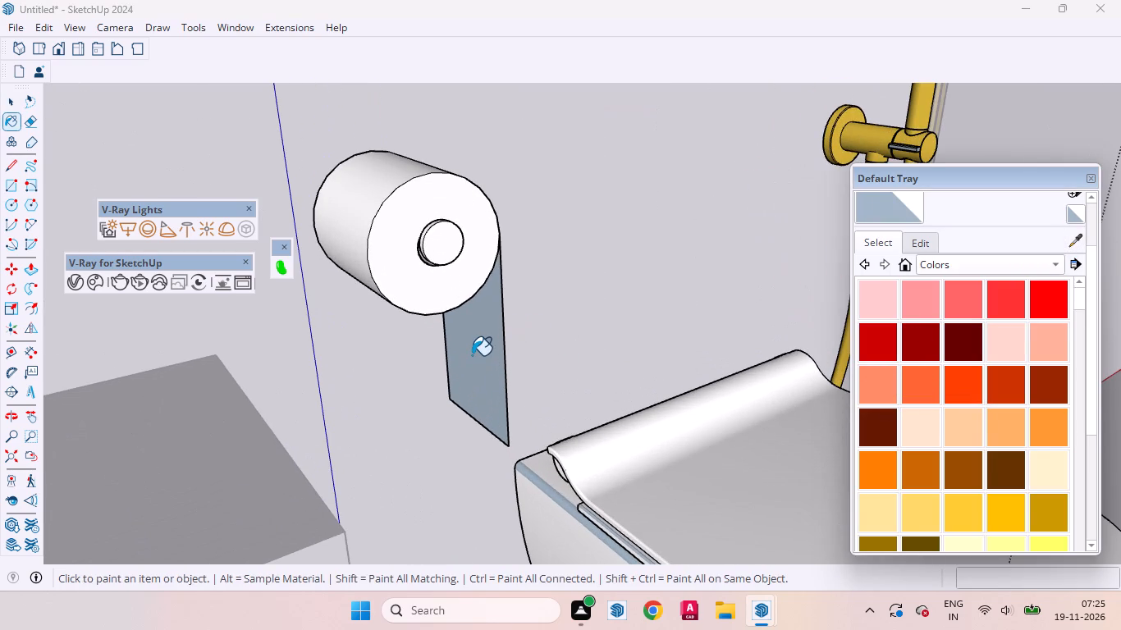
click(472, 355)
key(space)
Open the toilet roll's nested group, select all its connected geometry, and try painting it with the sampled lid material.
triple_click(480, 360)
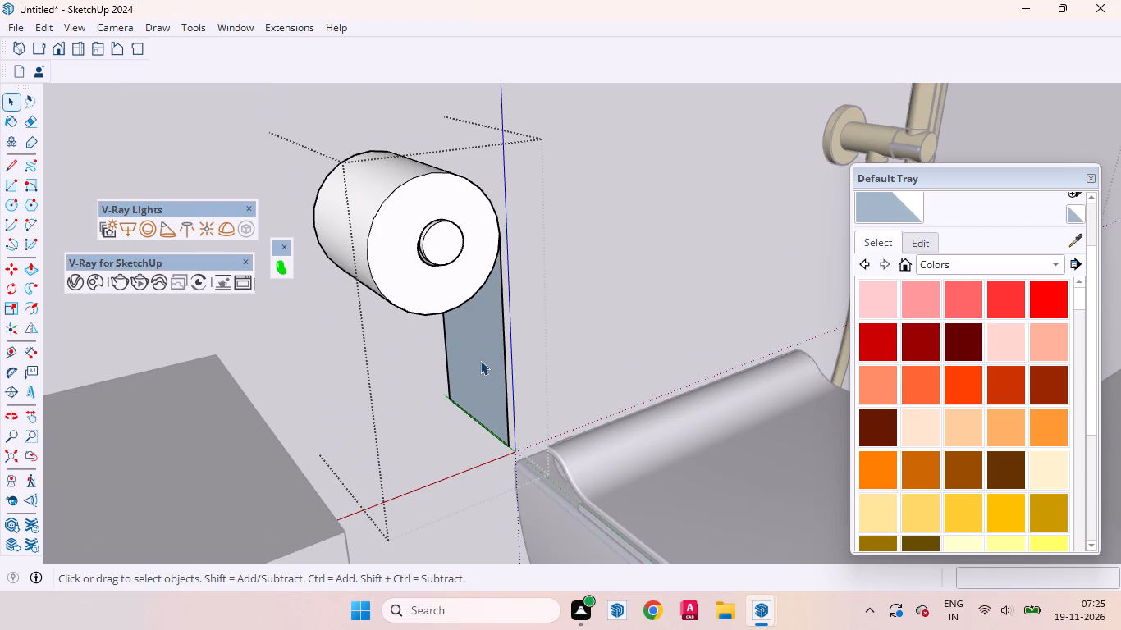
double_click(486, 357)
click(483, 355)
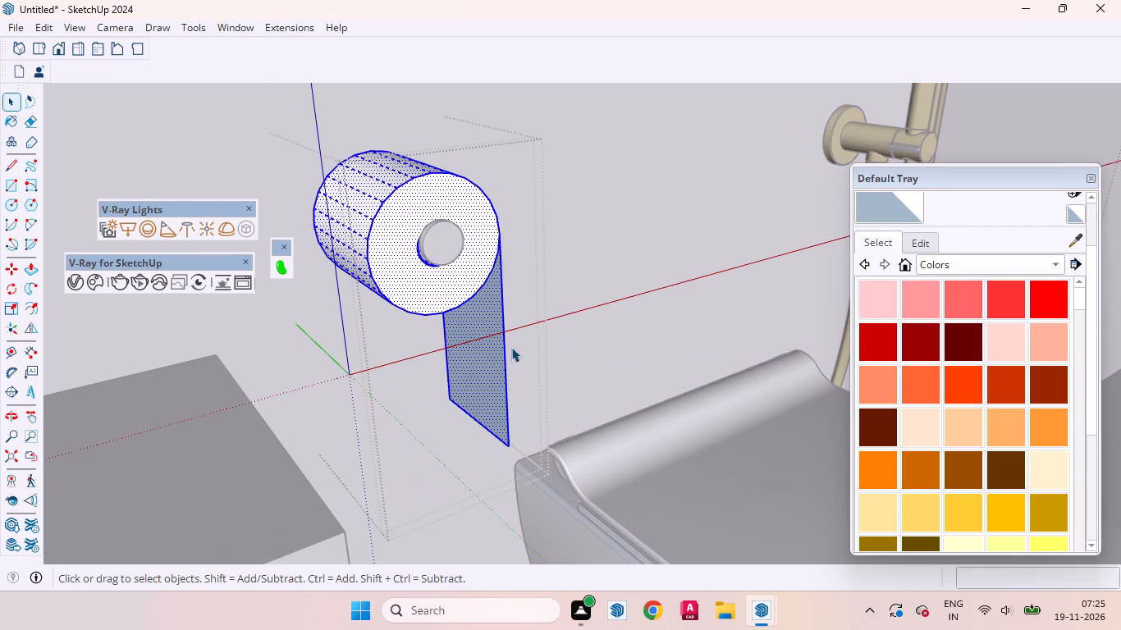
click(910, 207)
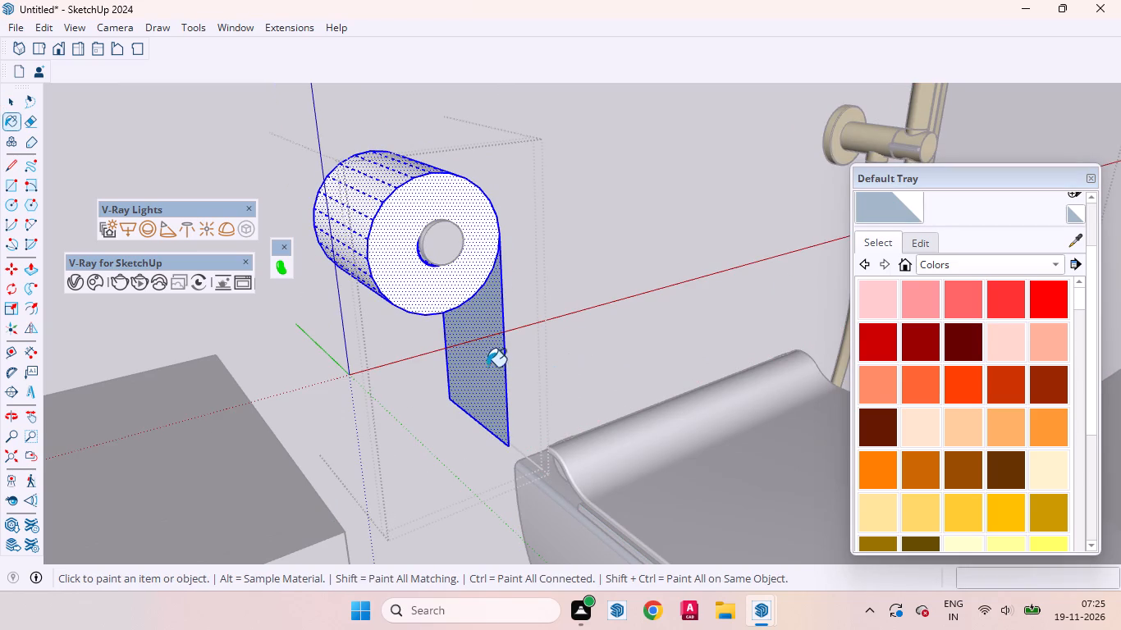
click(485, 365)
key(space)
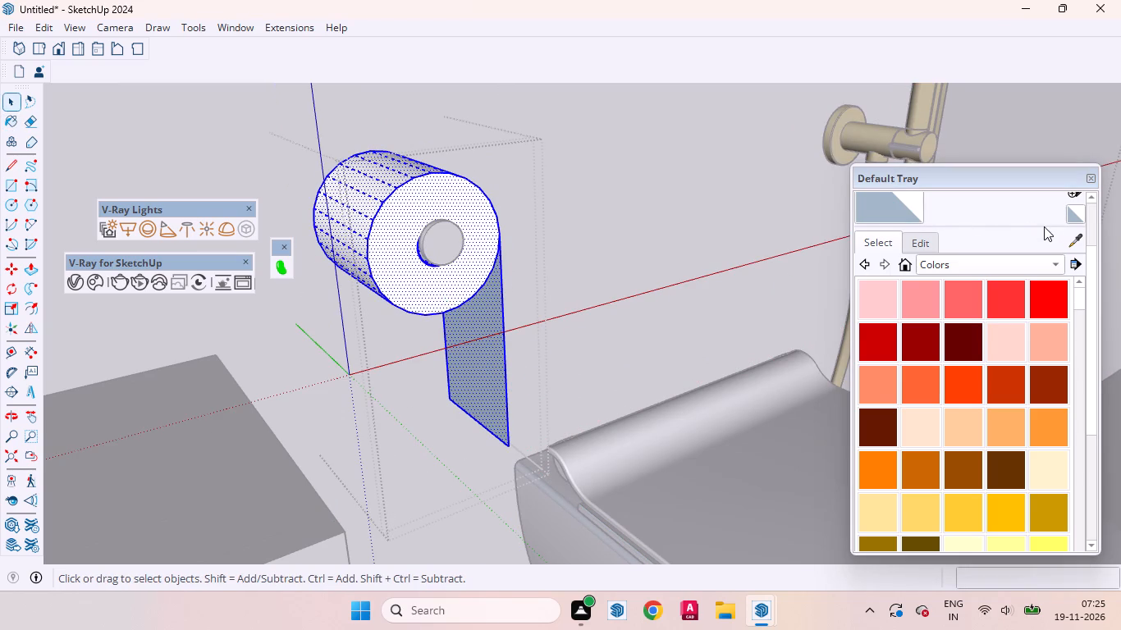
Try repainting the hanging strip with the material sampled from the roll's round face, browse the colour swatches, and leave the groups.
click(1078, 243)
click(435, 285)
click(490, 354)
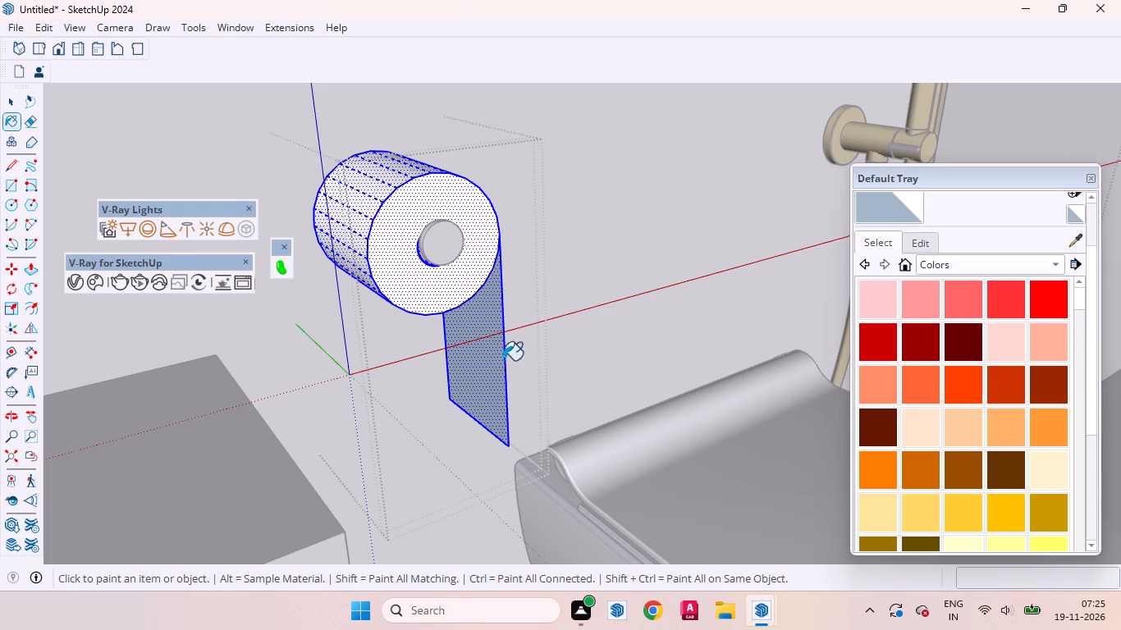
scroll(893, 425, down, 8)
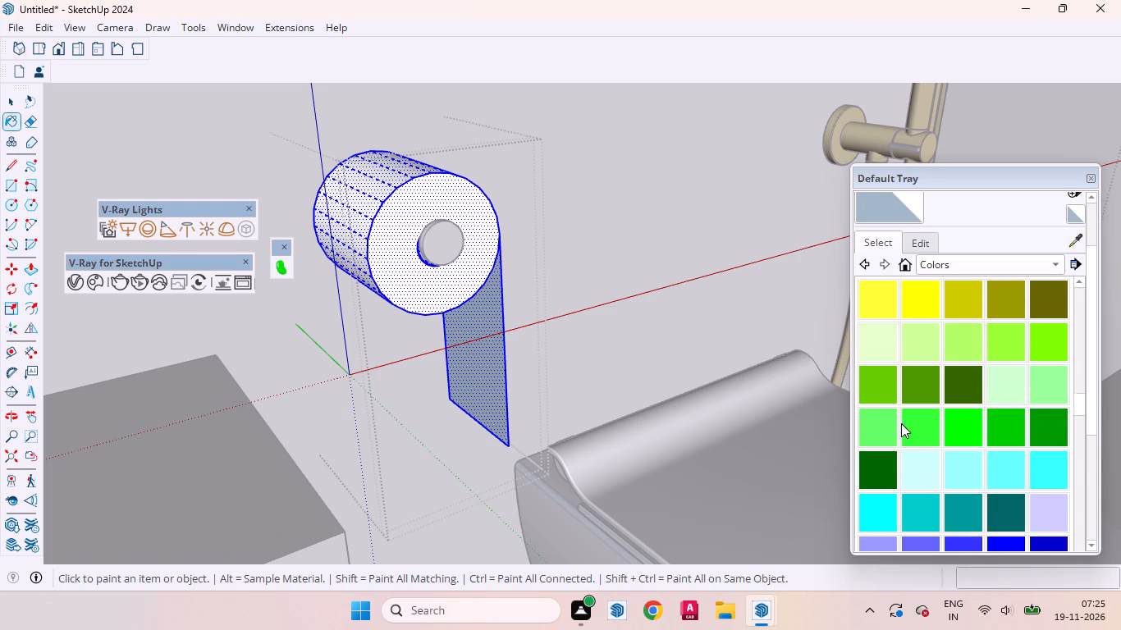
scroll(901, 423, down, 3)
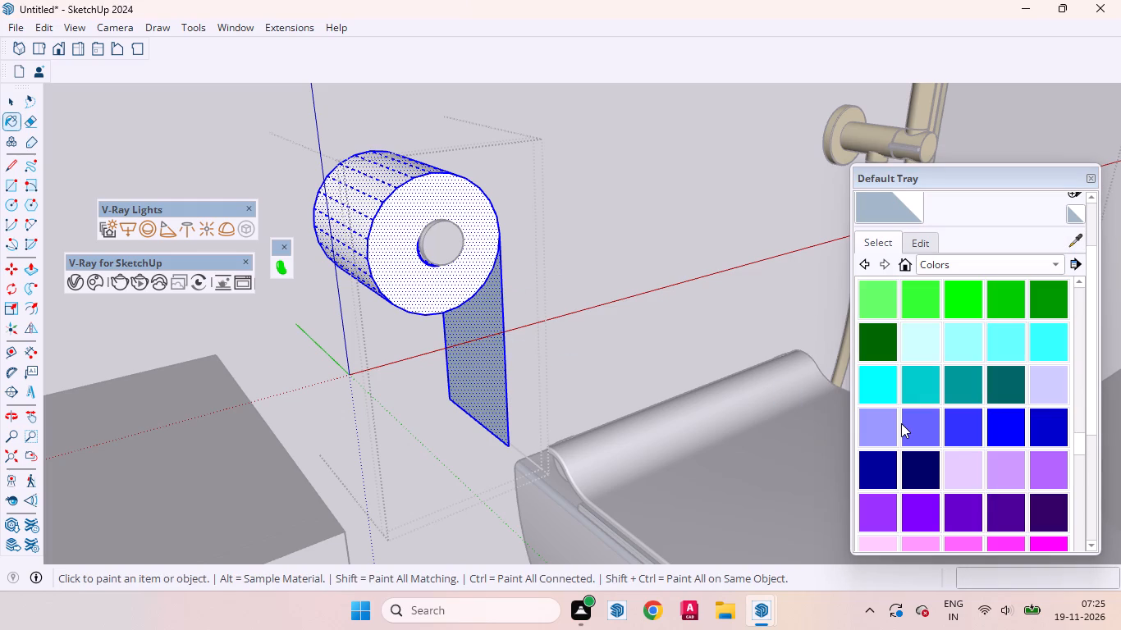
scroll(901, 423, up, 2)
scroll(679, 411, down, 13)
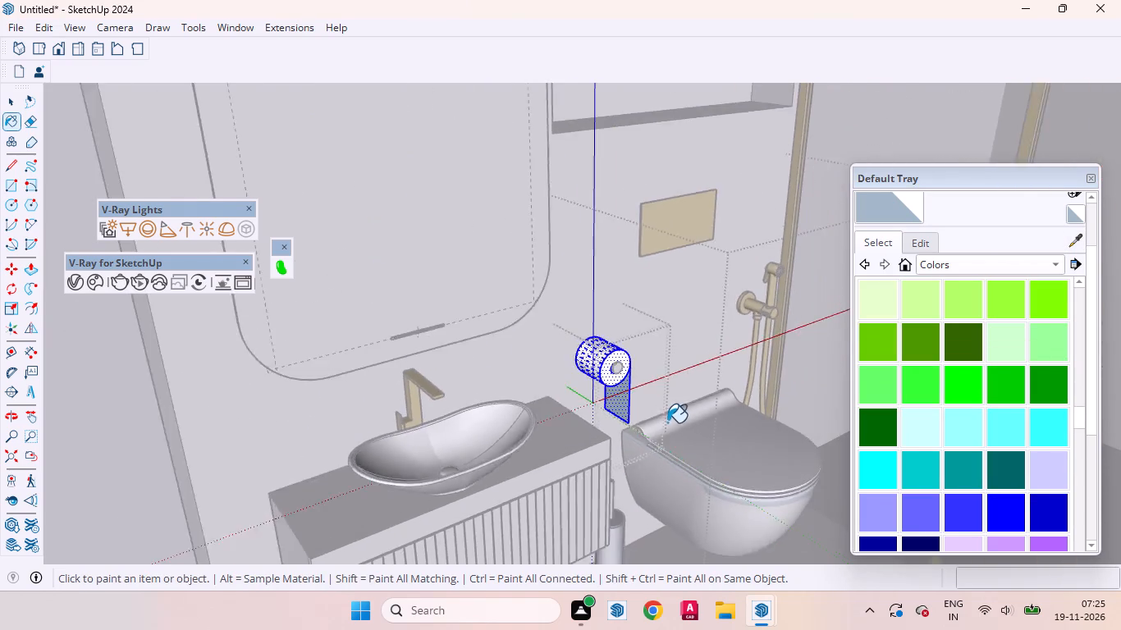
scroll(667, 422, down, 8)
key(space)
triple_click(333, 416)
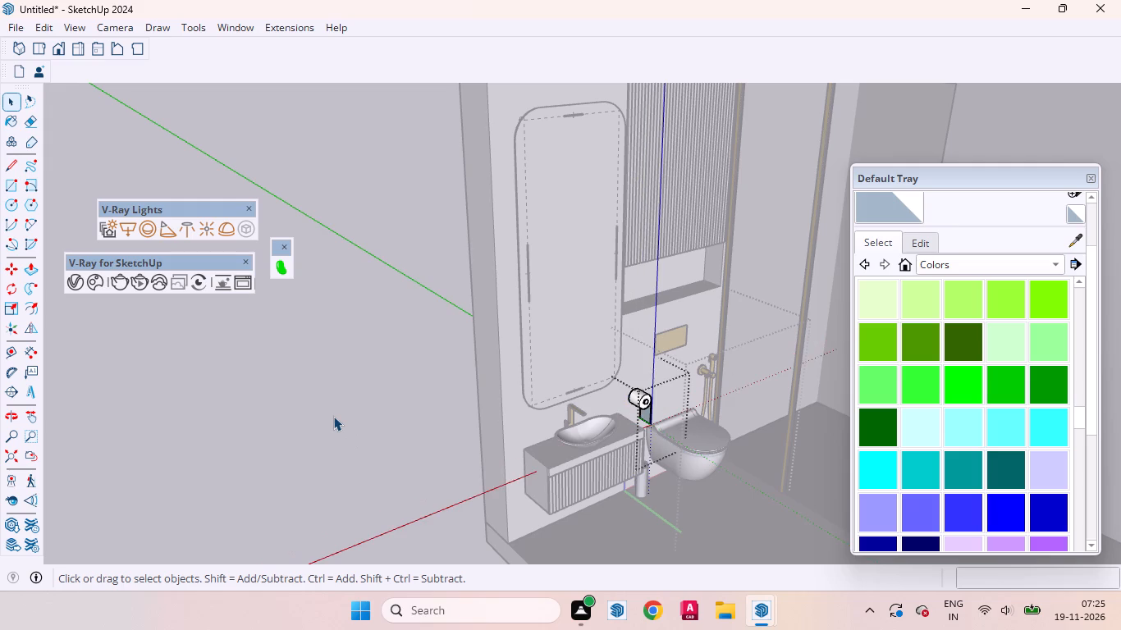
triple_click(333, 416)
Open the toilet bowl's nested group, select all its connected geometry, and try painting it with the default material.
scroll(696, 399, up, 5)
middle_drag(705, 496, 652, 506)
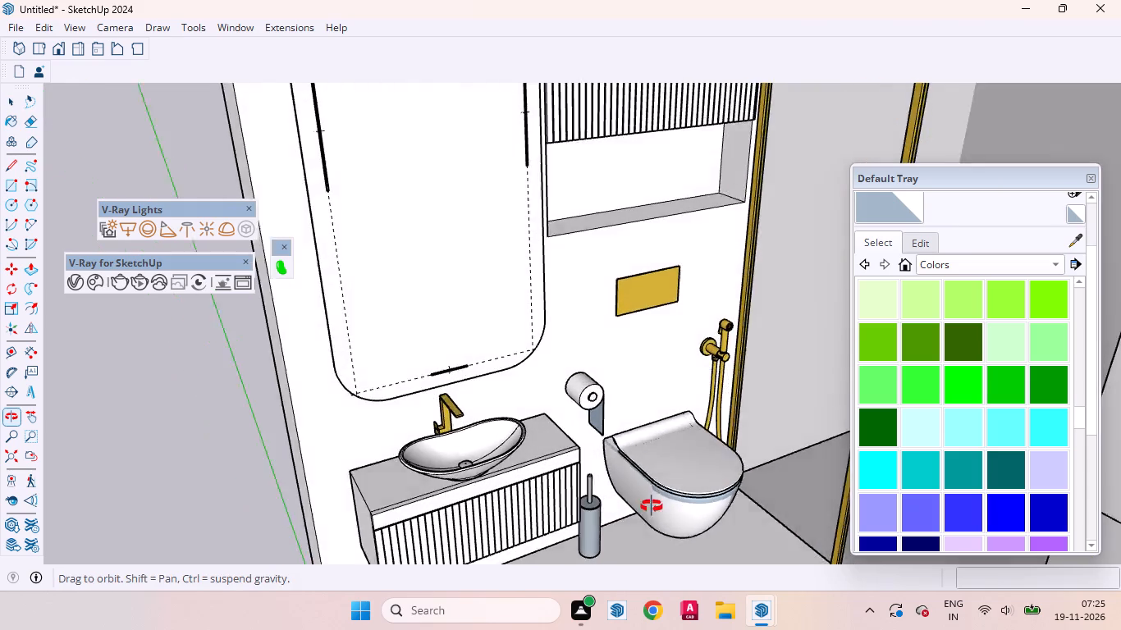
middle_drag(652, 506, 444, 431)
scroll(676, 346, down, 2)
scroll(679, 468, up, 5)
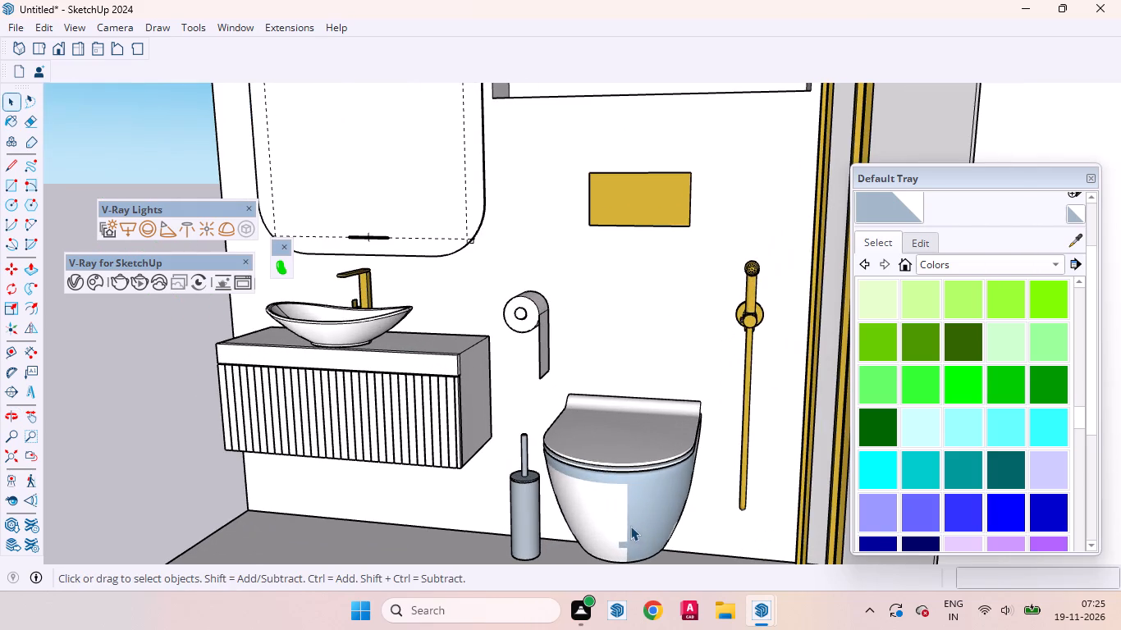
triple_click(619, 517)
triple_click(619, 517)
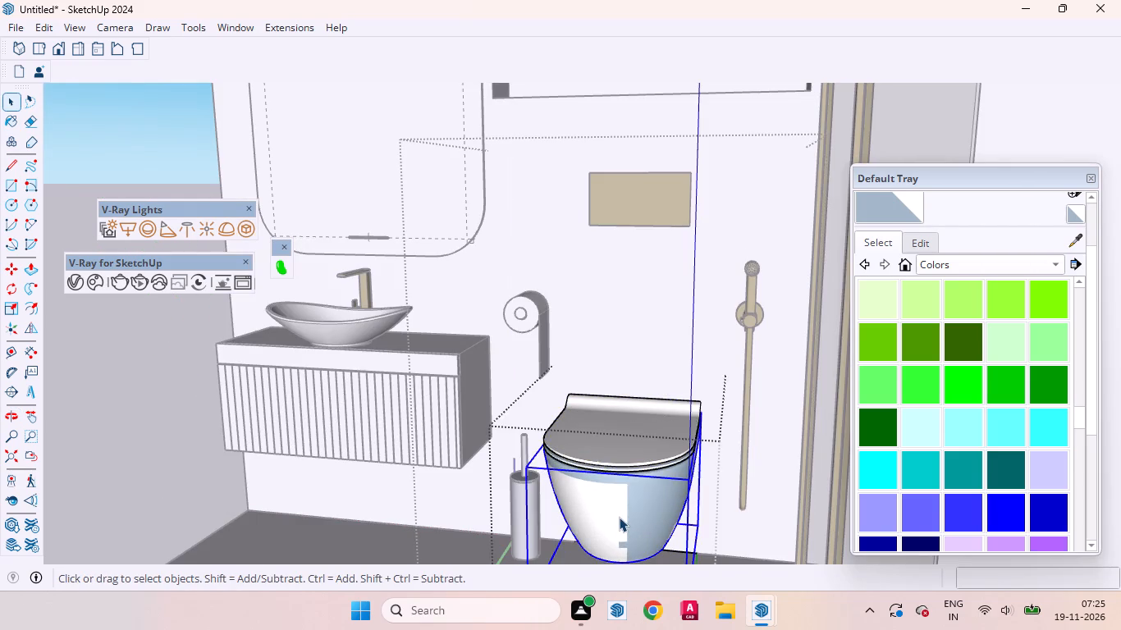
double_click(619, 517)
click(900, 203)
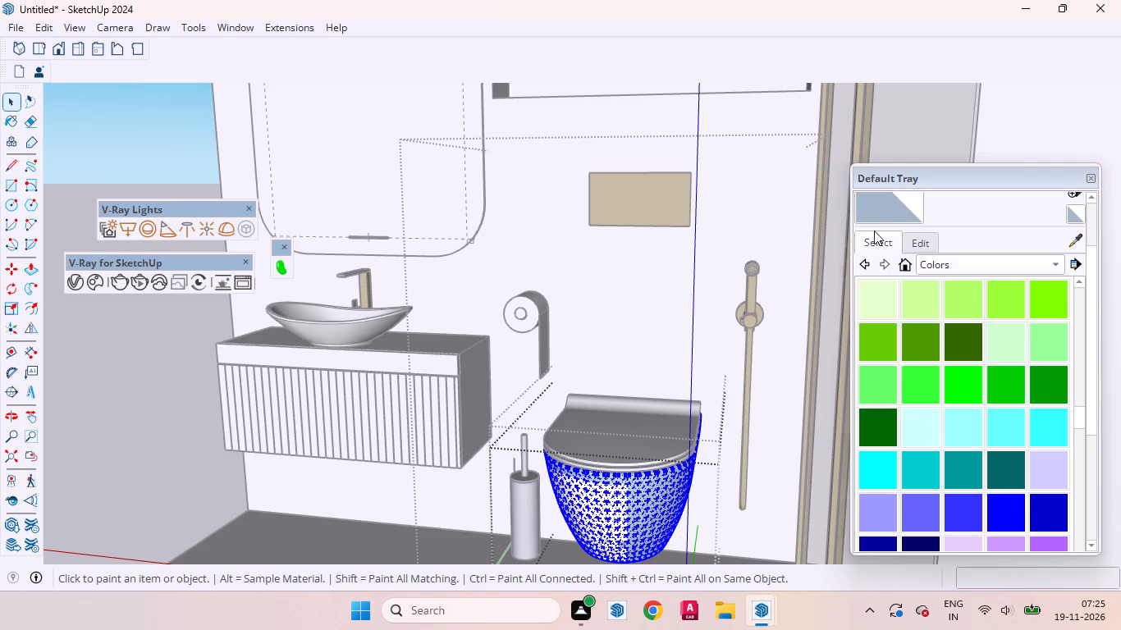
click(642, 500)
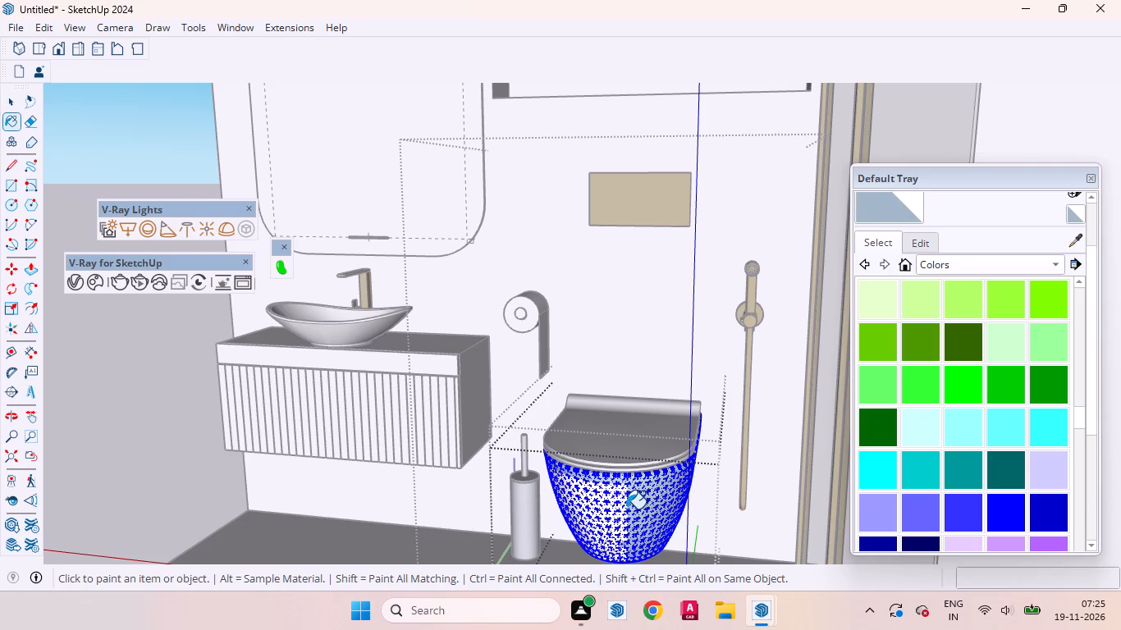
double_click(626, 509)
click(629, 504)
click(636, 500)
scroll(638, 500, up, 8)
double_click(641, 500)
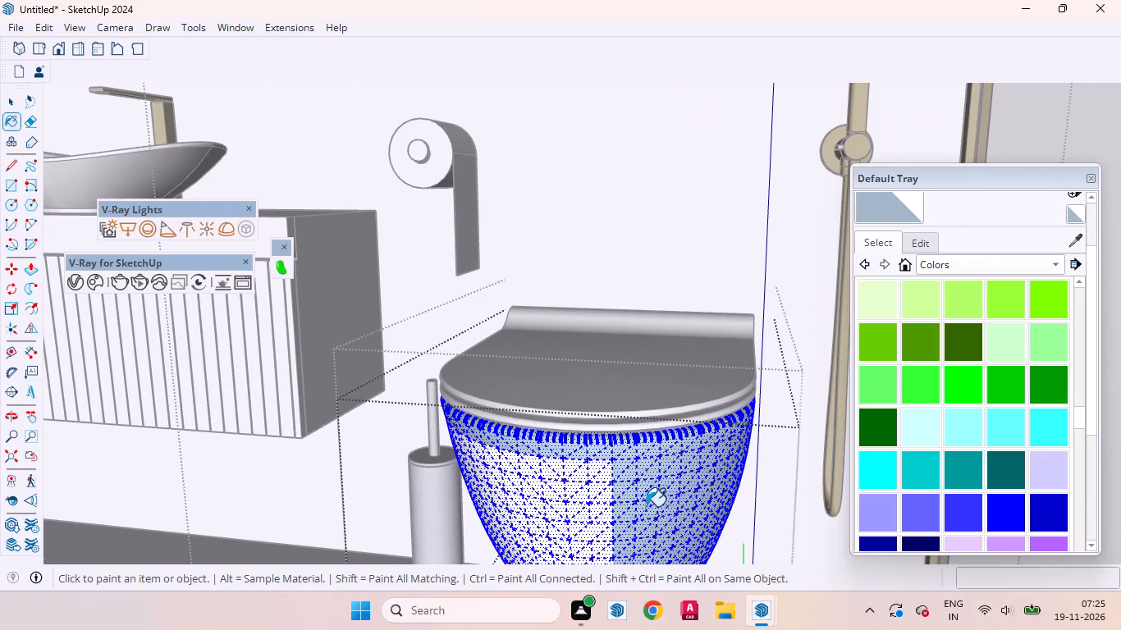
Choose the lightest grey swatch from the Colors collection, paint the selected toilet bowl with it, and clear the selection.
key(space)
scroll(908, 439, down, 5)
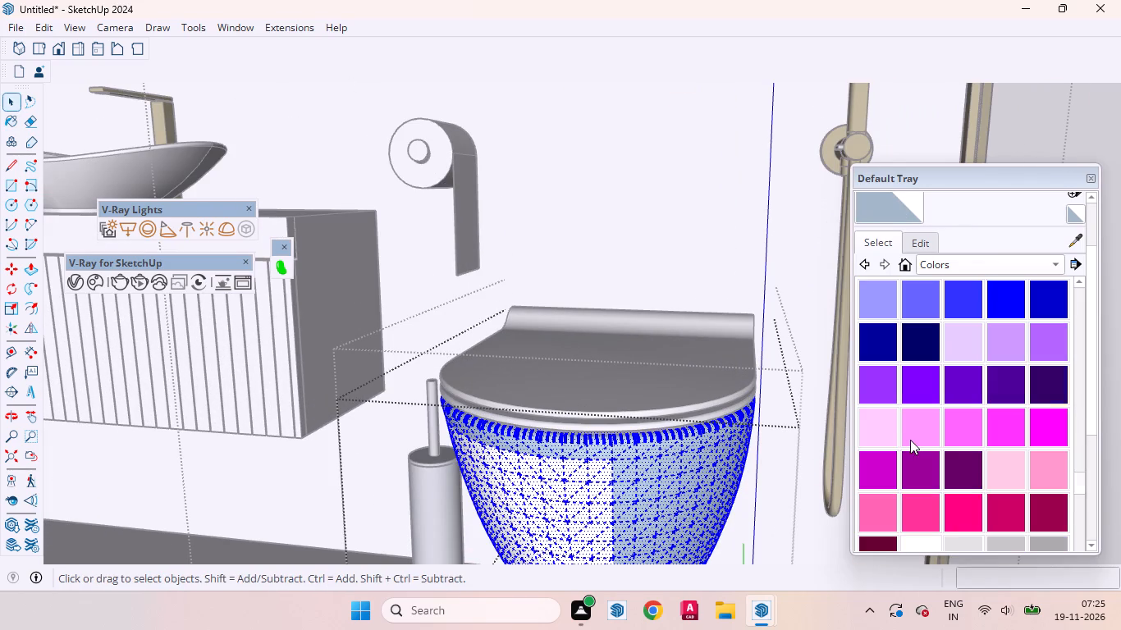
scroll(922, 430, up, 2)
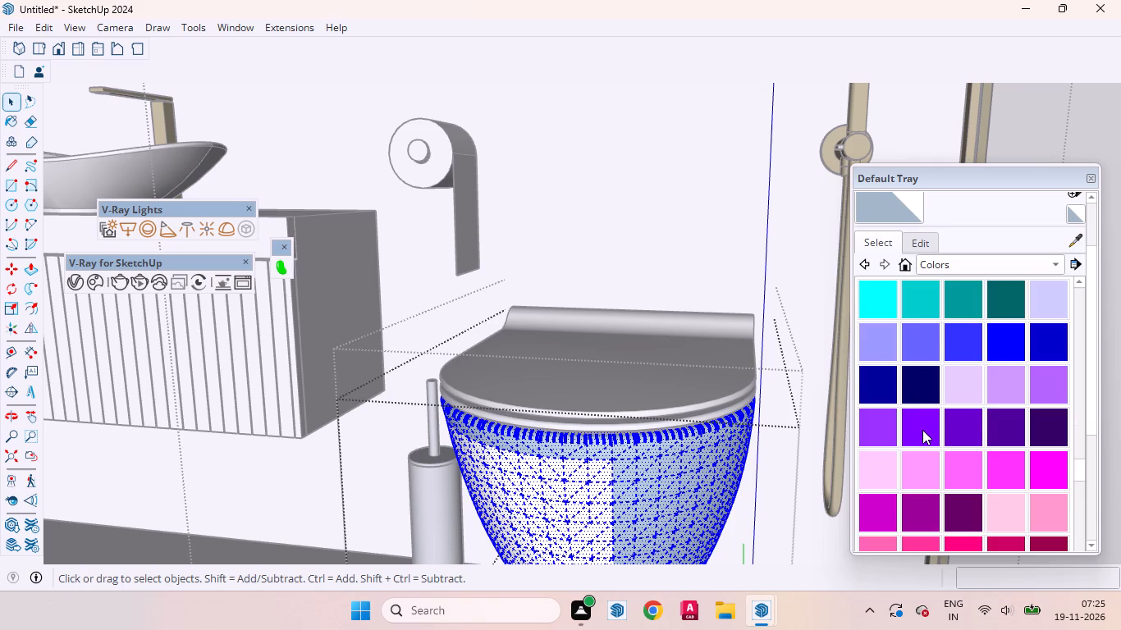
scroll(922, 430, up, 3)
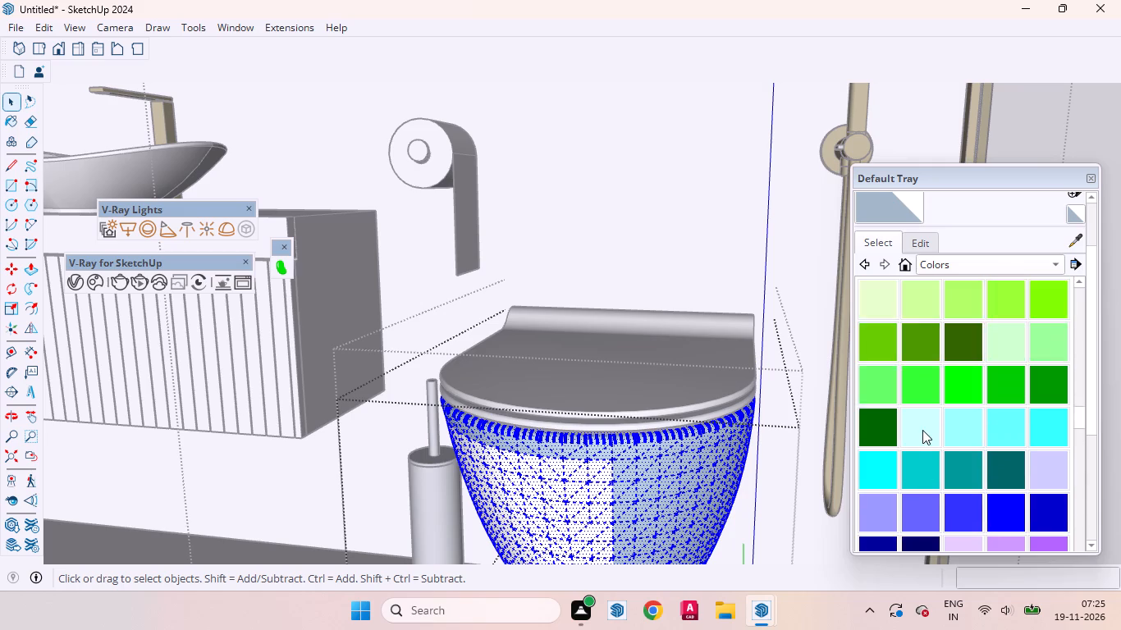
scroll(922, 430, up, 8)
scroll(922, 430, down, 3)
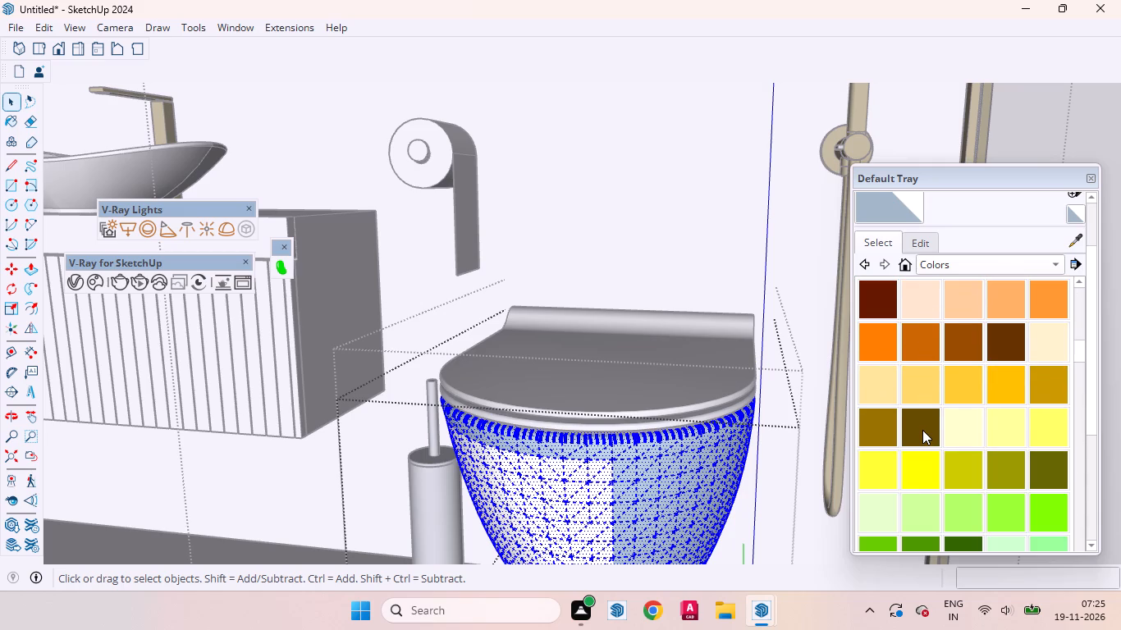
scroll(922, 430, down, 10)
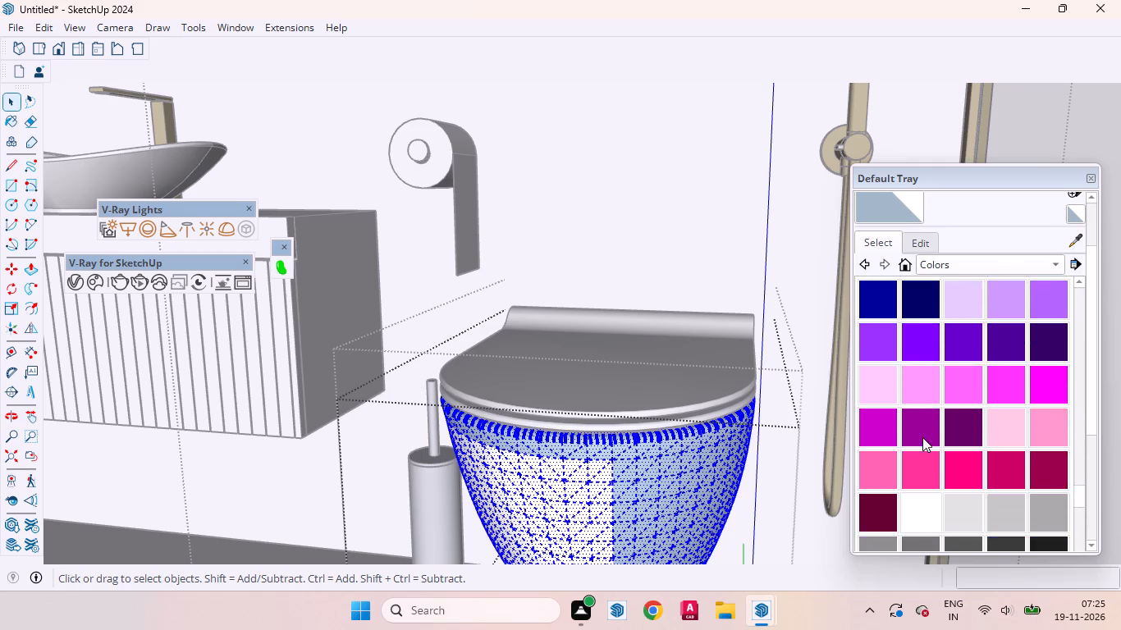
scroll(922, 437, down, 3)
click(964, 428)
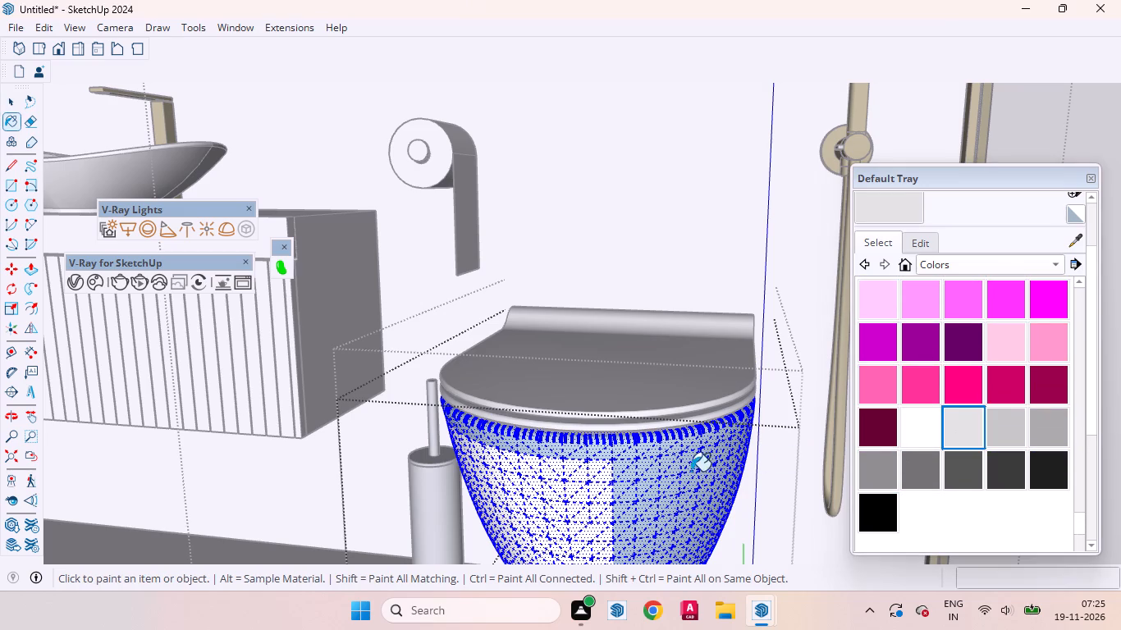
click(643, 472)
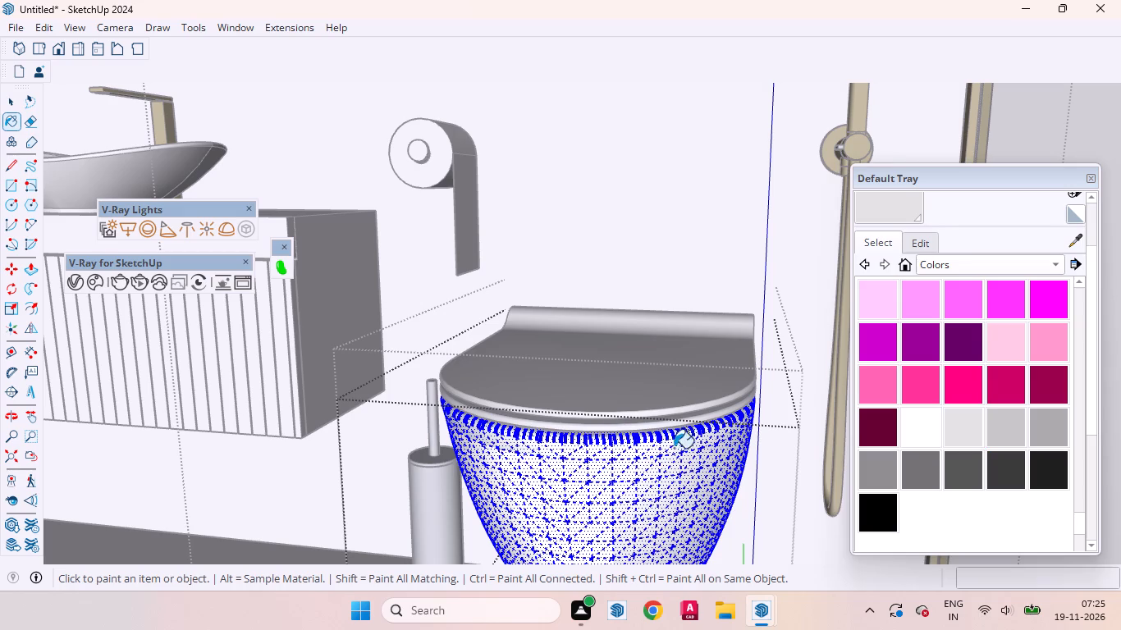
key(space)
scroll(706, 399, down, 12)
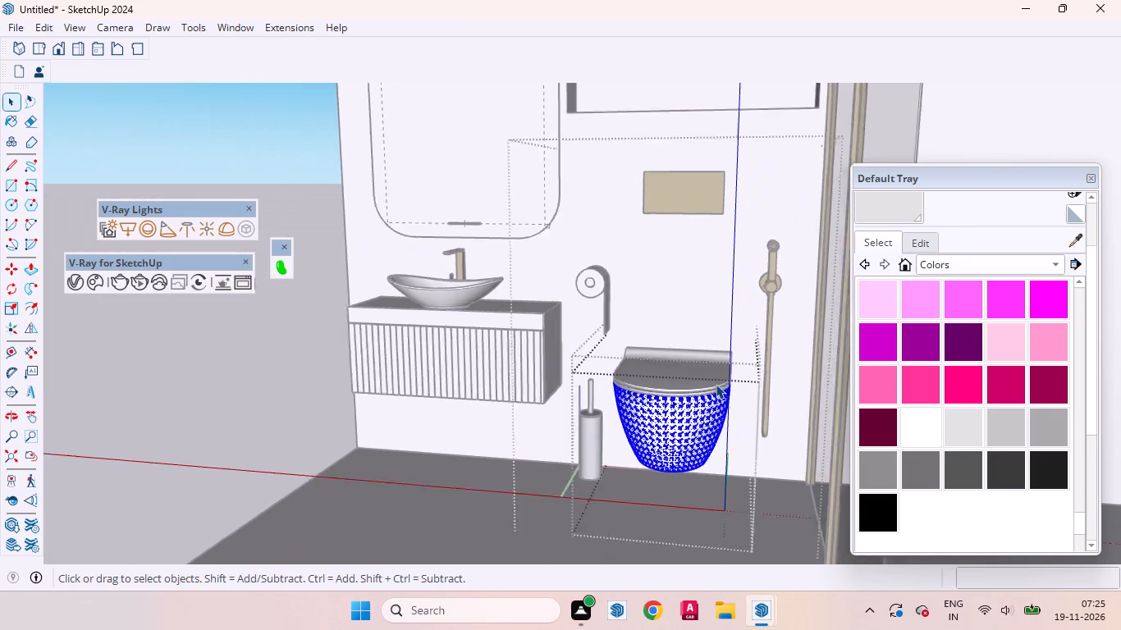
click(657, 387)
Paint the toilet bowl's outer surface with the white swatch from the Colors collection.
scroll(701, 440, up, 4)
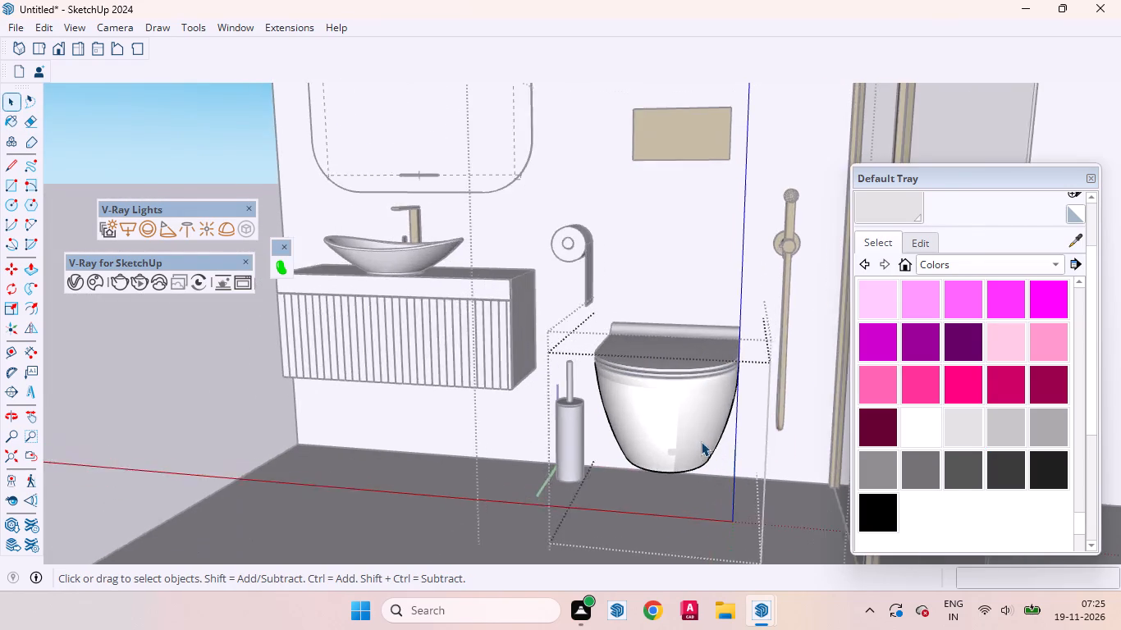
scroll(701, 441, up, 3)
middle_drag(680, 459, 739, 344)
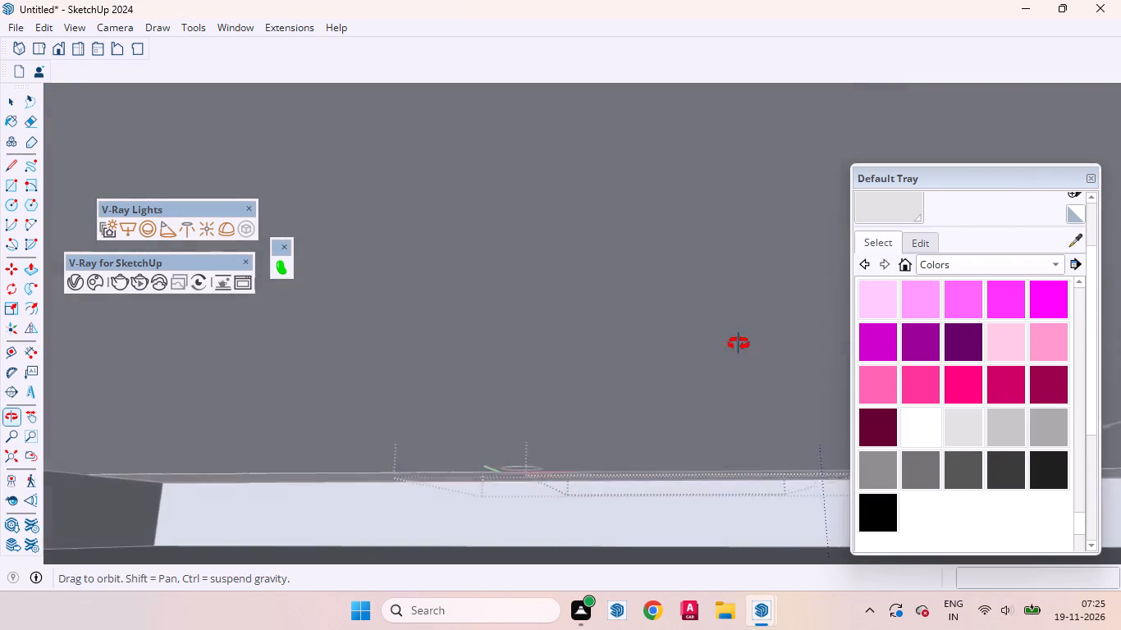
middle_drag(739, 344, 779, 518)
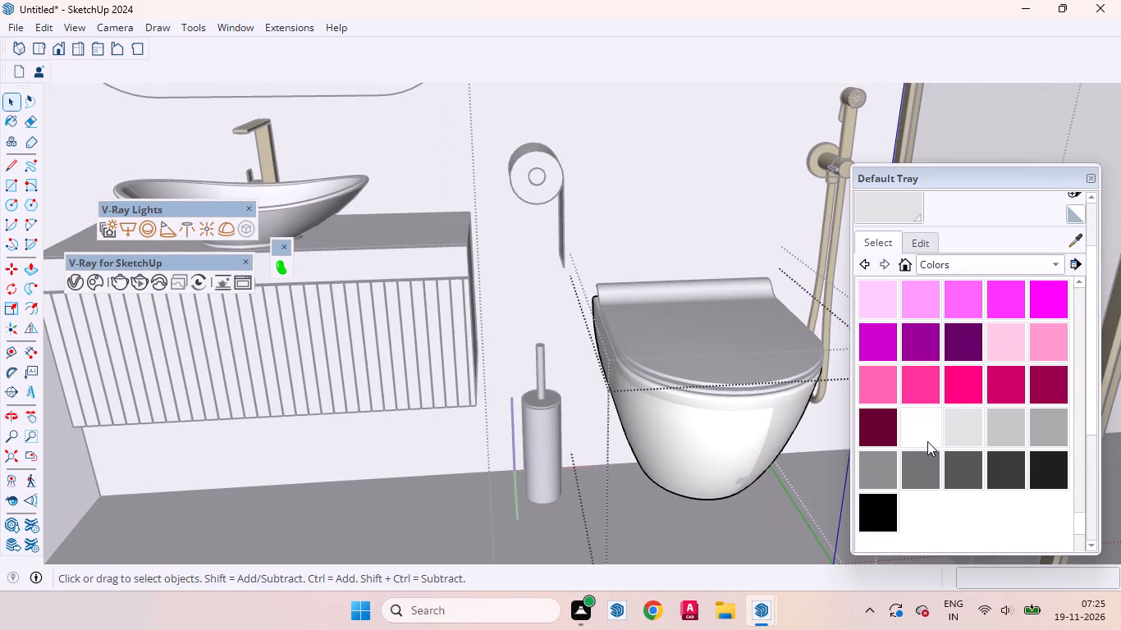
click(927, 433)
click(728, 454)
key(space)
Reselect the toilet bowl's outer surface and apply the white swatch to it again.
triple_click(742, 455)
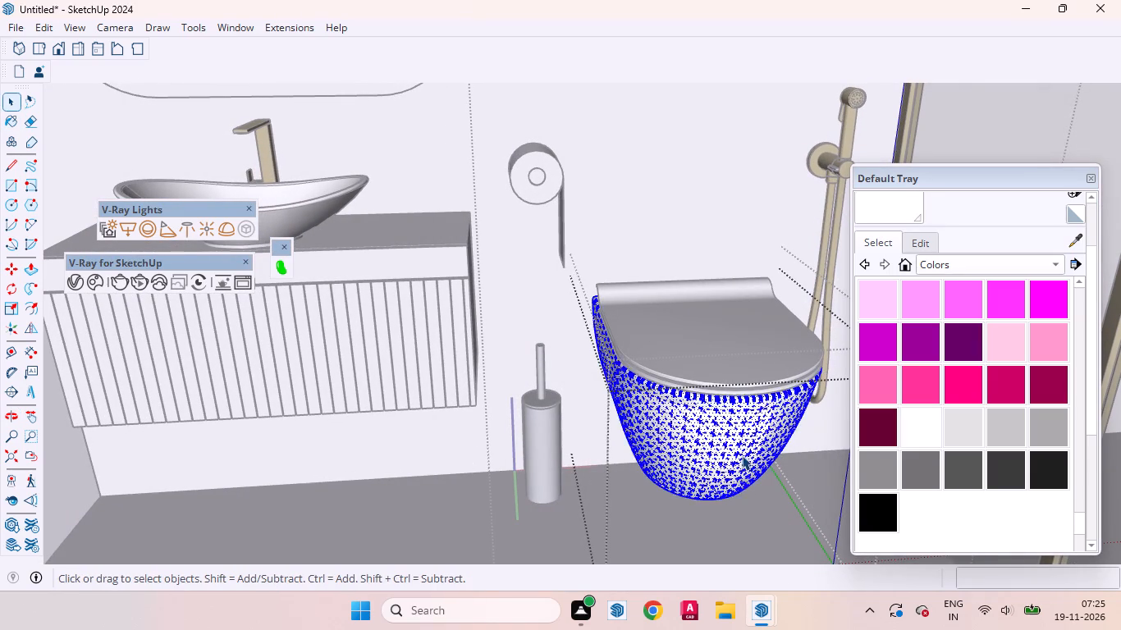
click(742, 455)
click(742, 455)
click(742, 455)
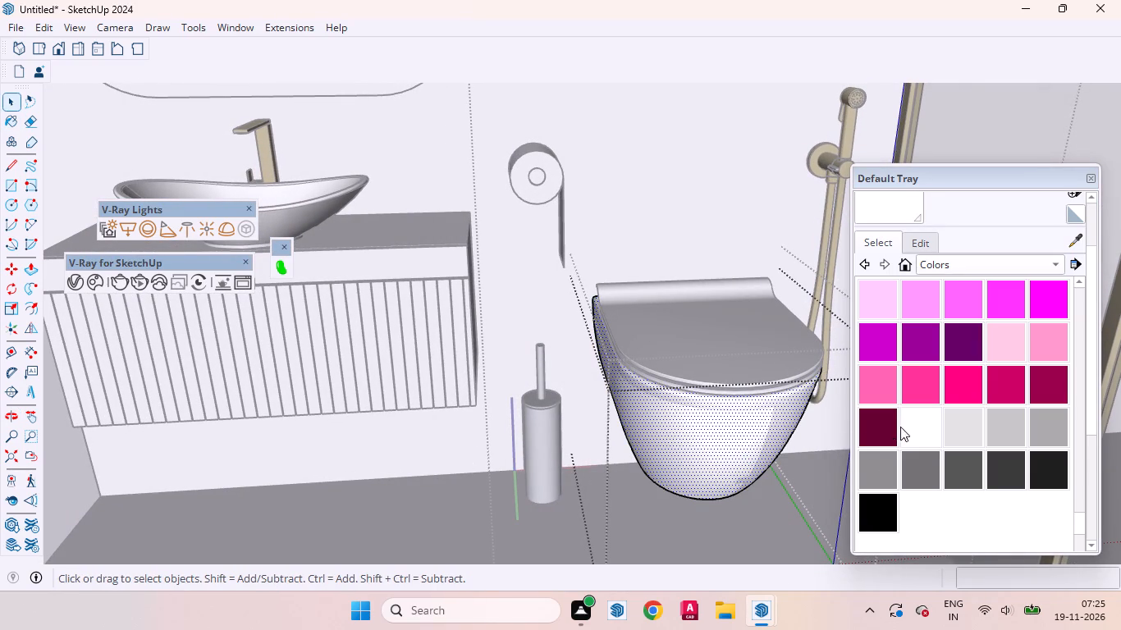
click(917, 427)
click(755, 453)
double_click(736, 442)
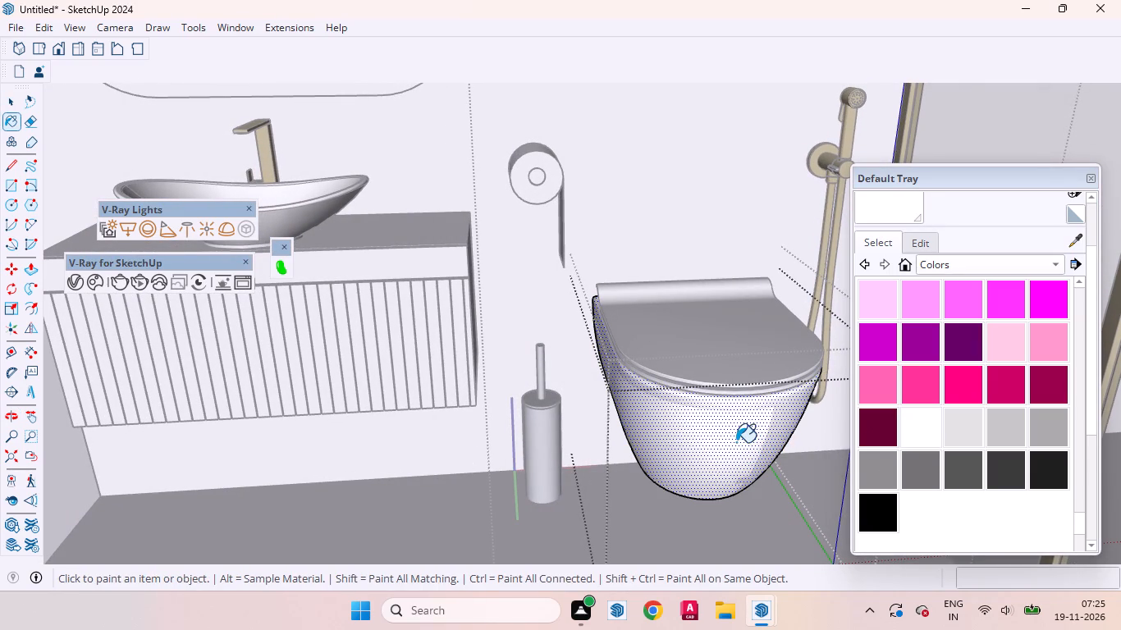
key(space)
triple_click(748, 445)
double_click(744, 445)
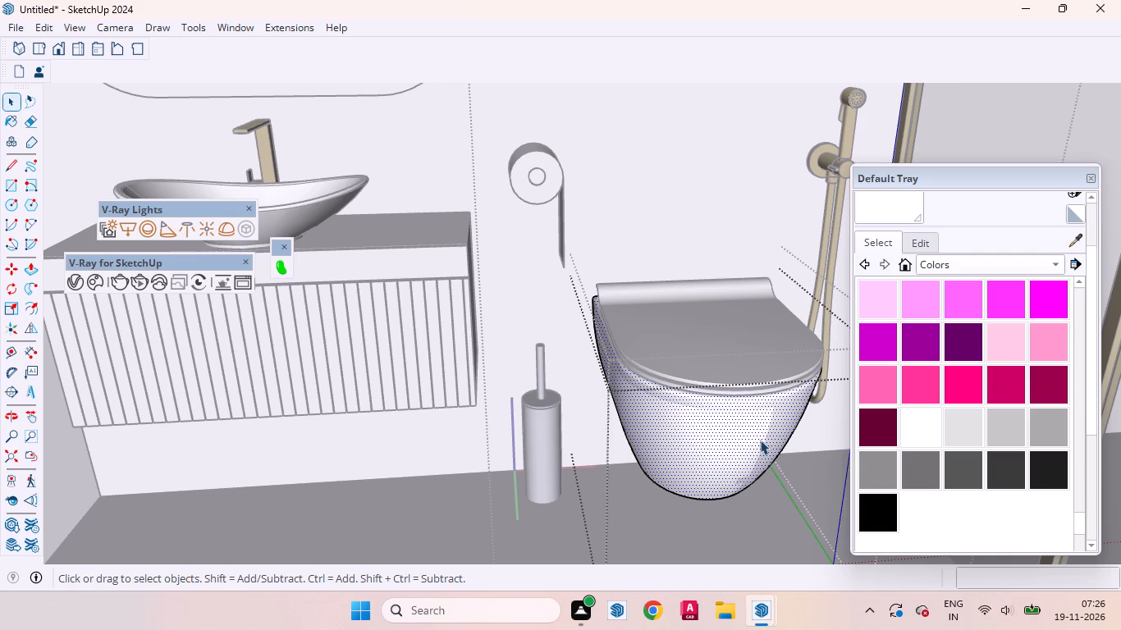
Leave the bowl's nested groups and delete the whole toilet with its lid from the set.
scroll(769, 442, up, 5)
middle_drag(702, 395, 686, 390)
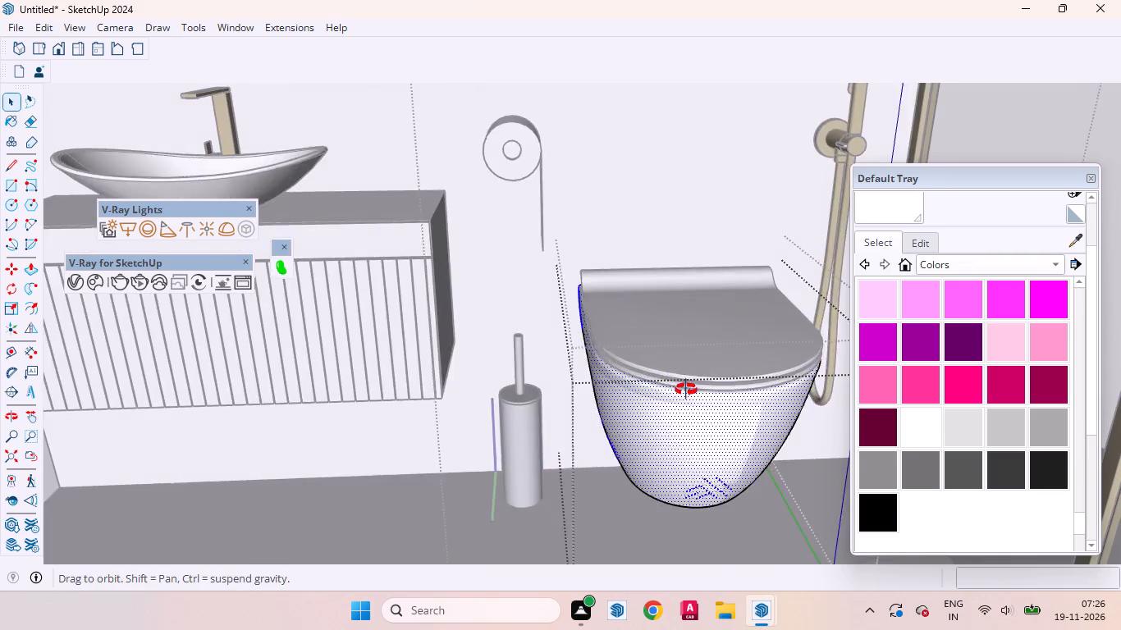
middle_drag(686, 390, 578, 304)
scroll(686, 436, down, 3)
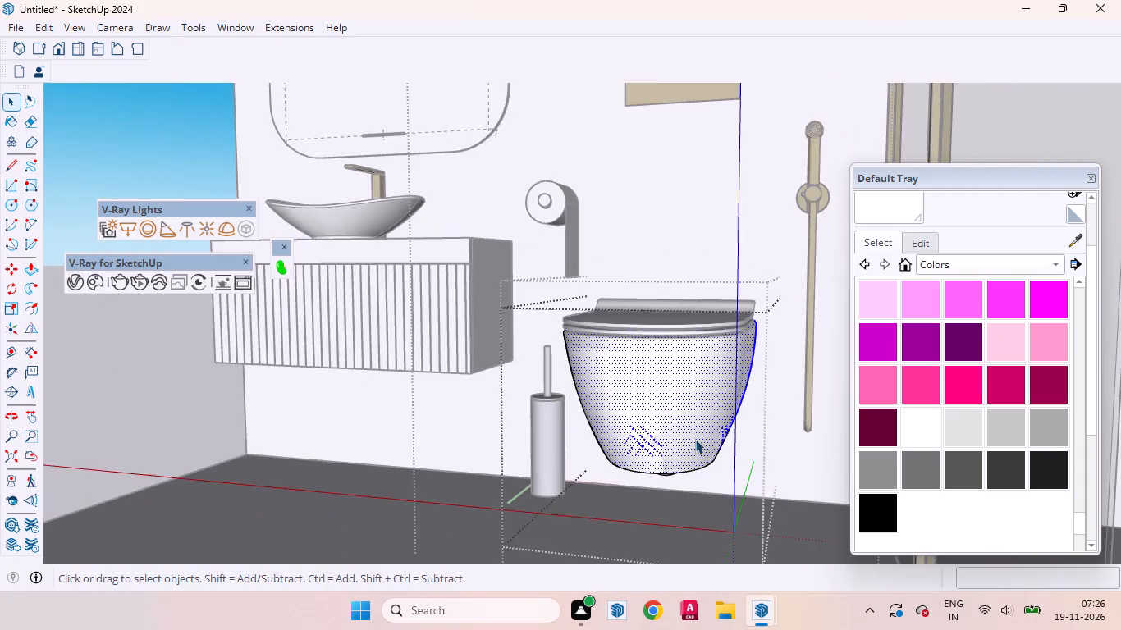
scroll(695, 439, down, 7)
click(290, 423)
click(671, 400)
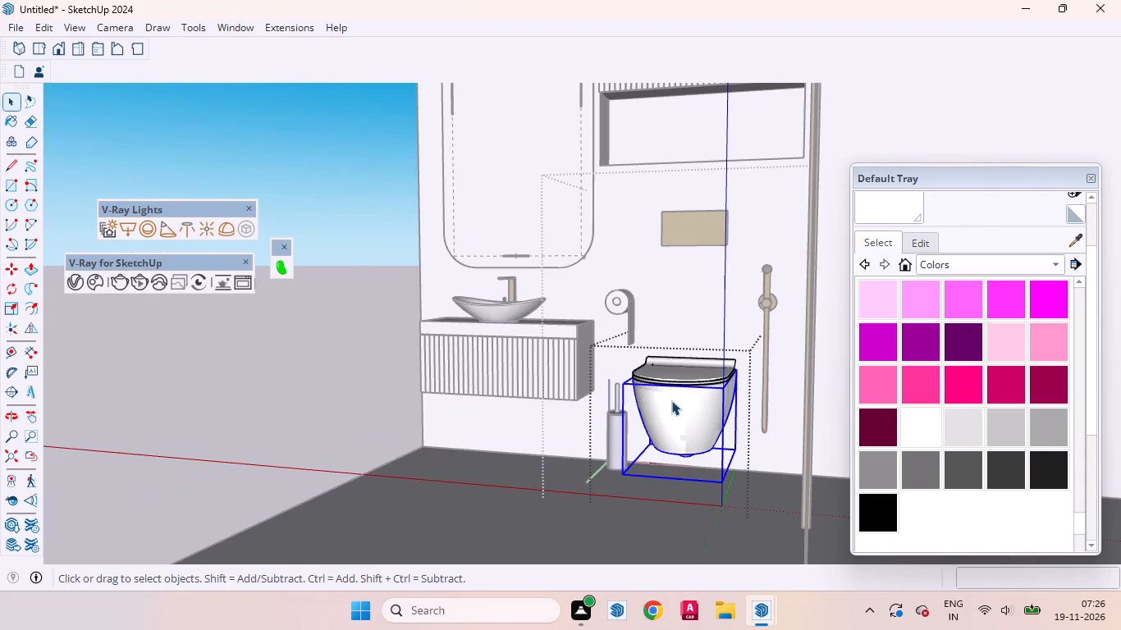
click(211, 380)
click(682, 388)
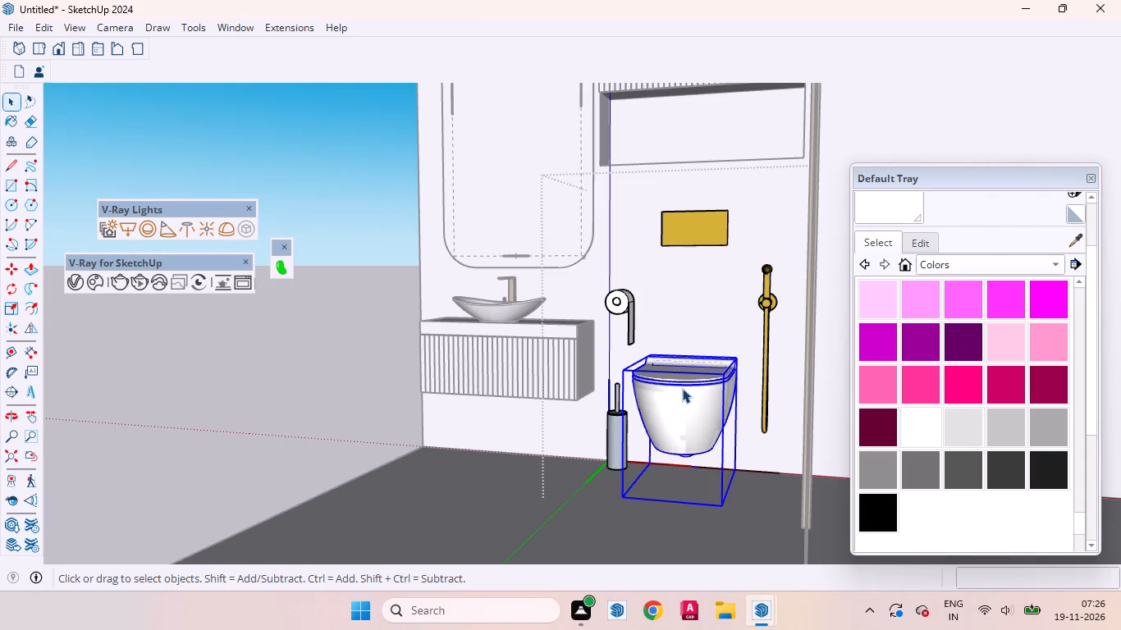
key(Delete)
Sample the flush plate's gold material and paint all geometry of the toilet brush holder's cylindrical body with it.
middle_drag(654, 416, 716, 463)
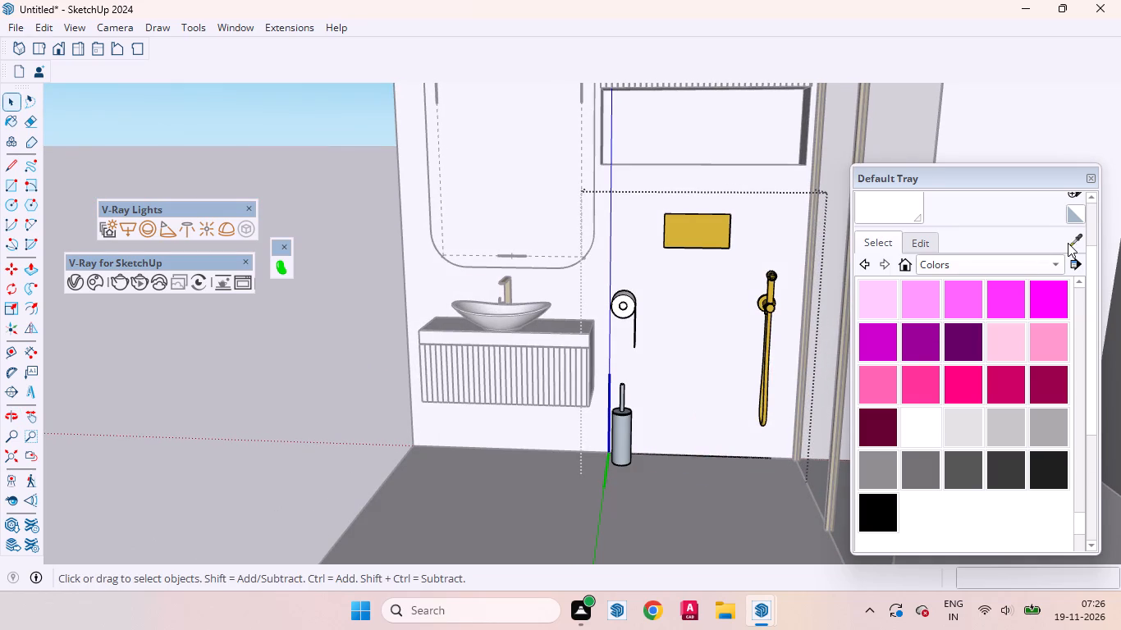
click(1068, 243)
click(699, 235)
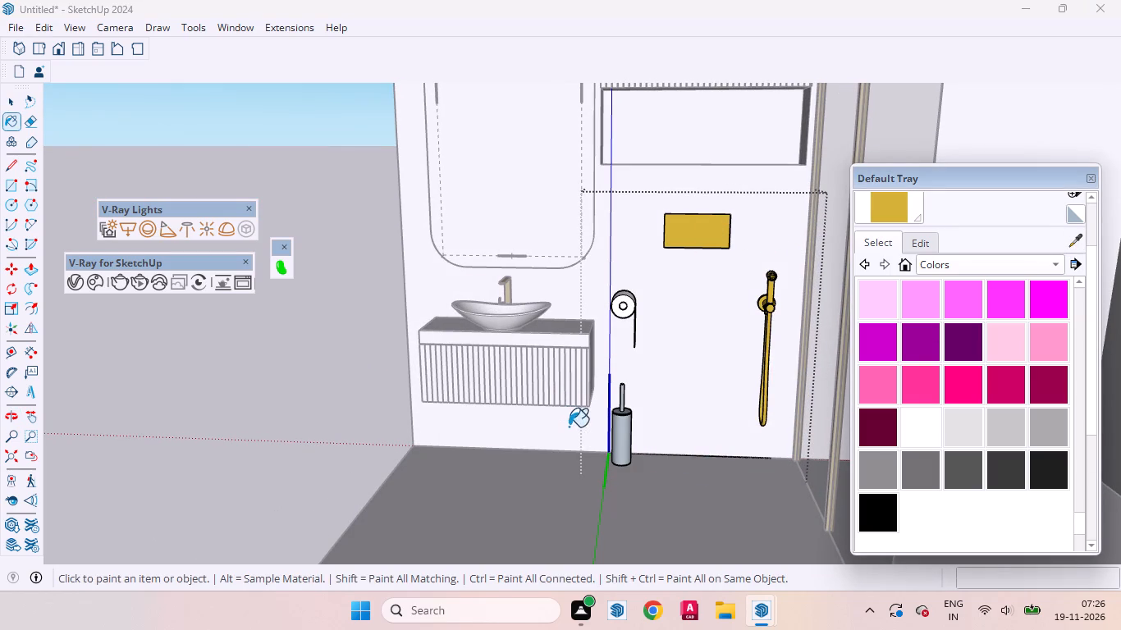
key(space)
scroll(619, 437, up, 15)
triple_click(624, 423)
triple_click(624, 423)
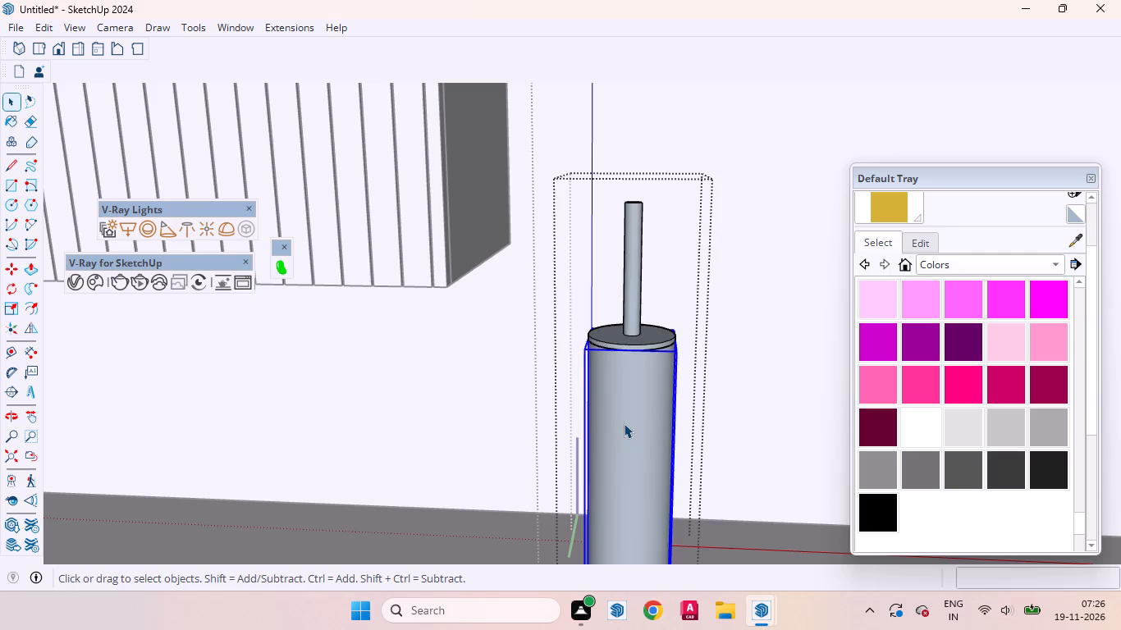
click(889, 207)
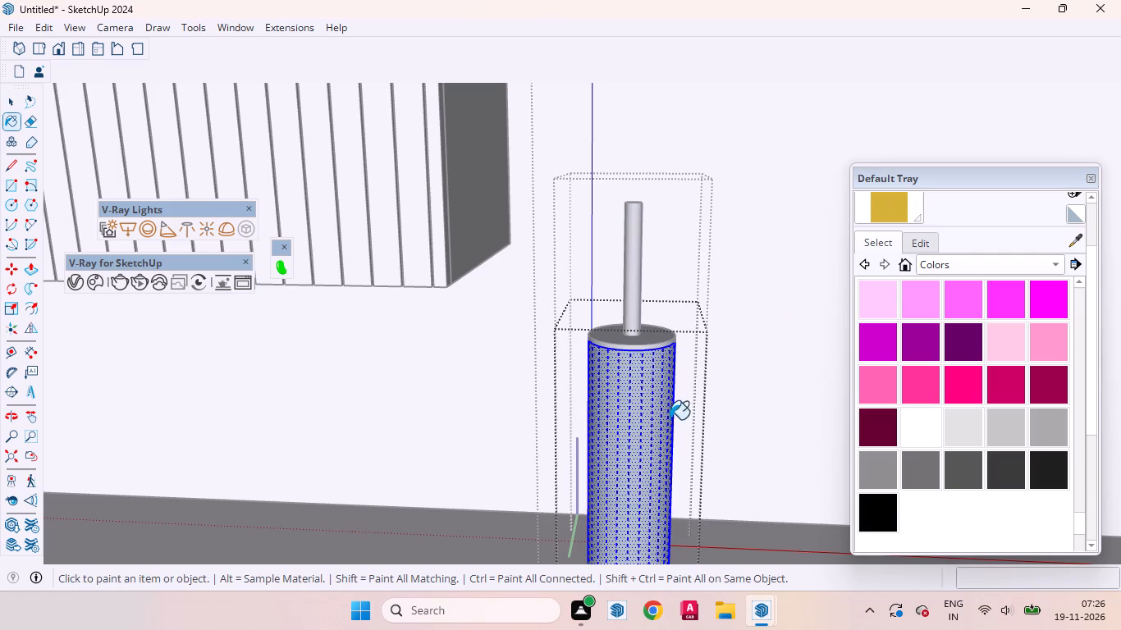
click(621, 447)
key(space)
Select the toilet brush's lid and handle geometry, paint it with the same gold, and leave the nested group.
scroll(633, 326, up, 3)
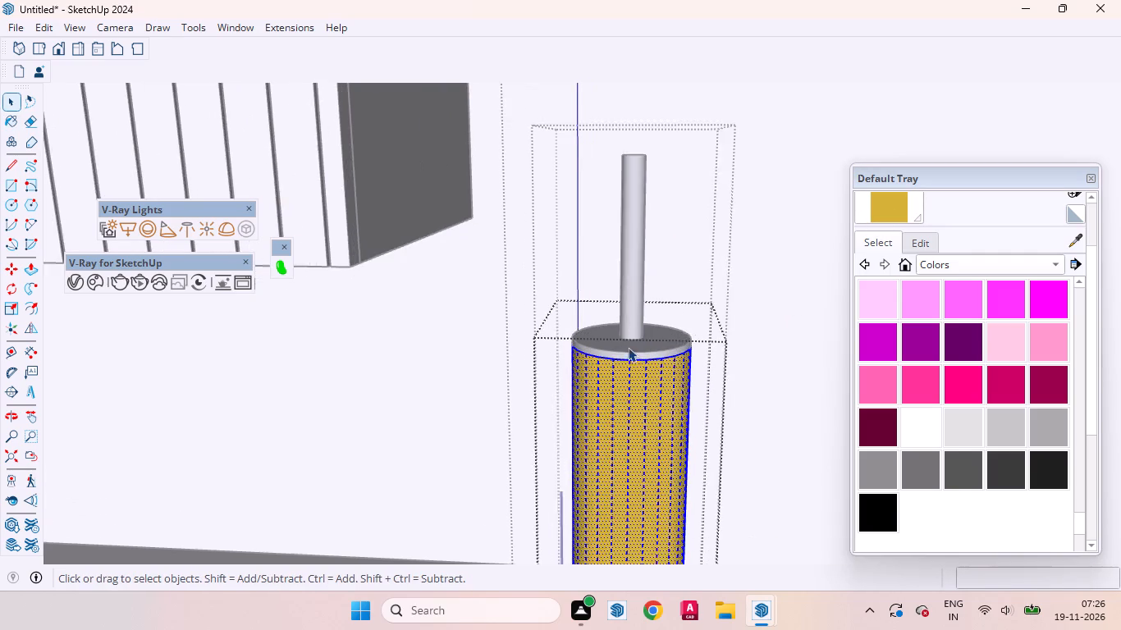
scroll(628, 347, up, 7)
double_click(621, 360)
click(621, 360)
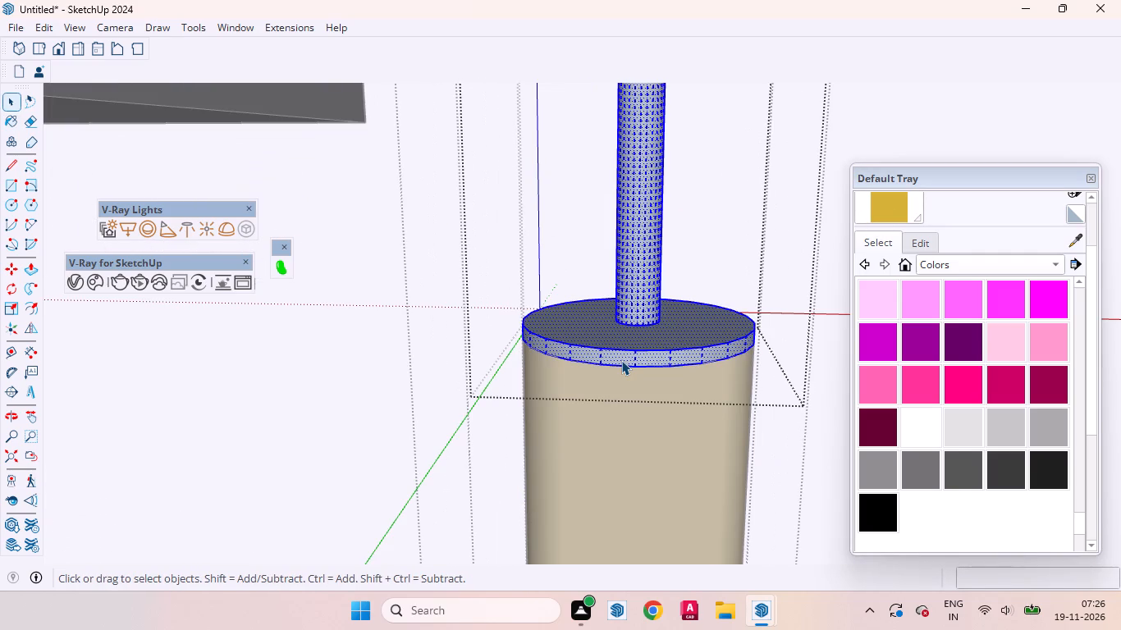
click(872, 213)
click(646, 258)
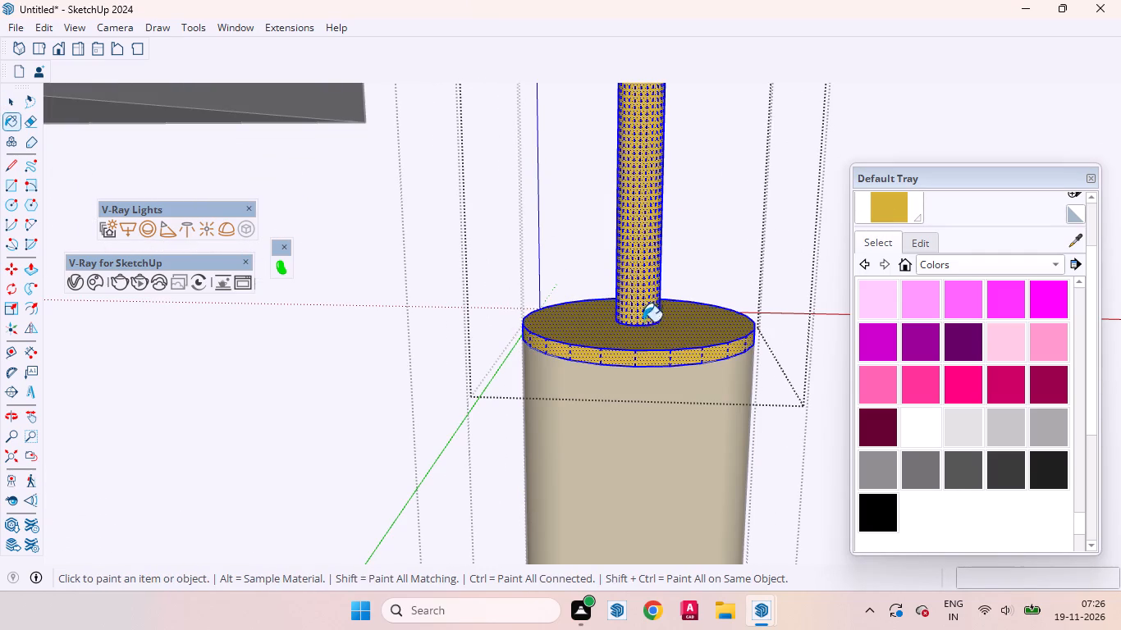
key(space)
scroll(652, 369, down, 19)
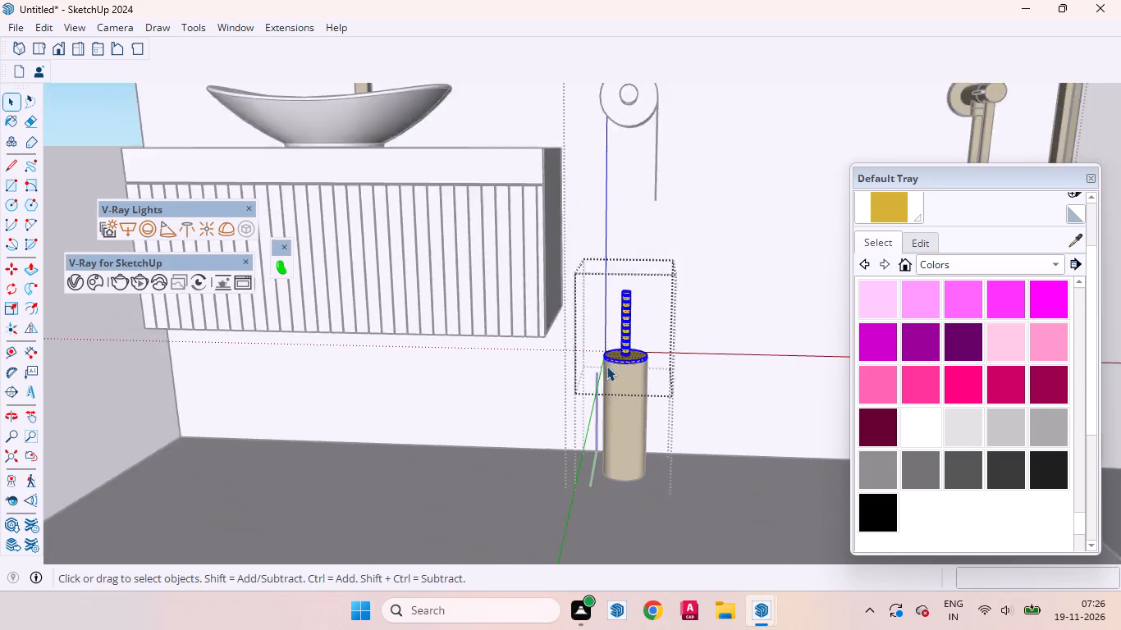
scroll(606, 366, down, 7)
triple_click(256, 409)
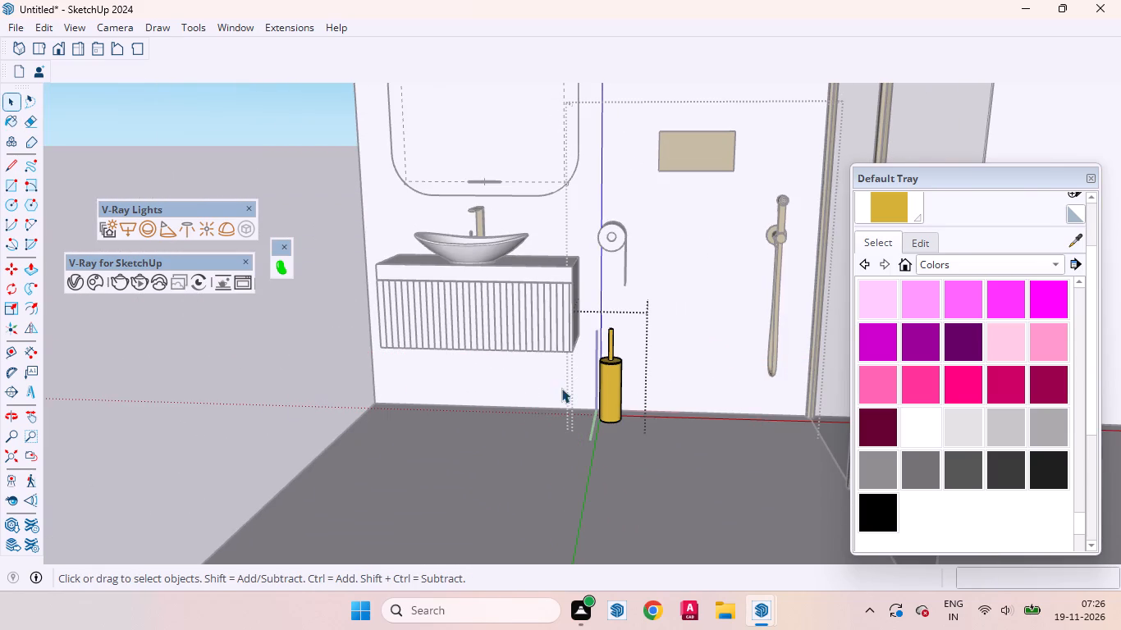
Leave the toilet accessories' group to return to the whole bathroom model.
click(311, 387)
click(298, 387)
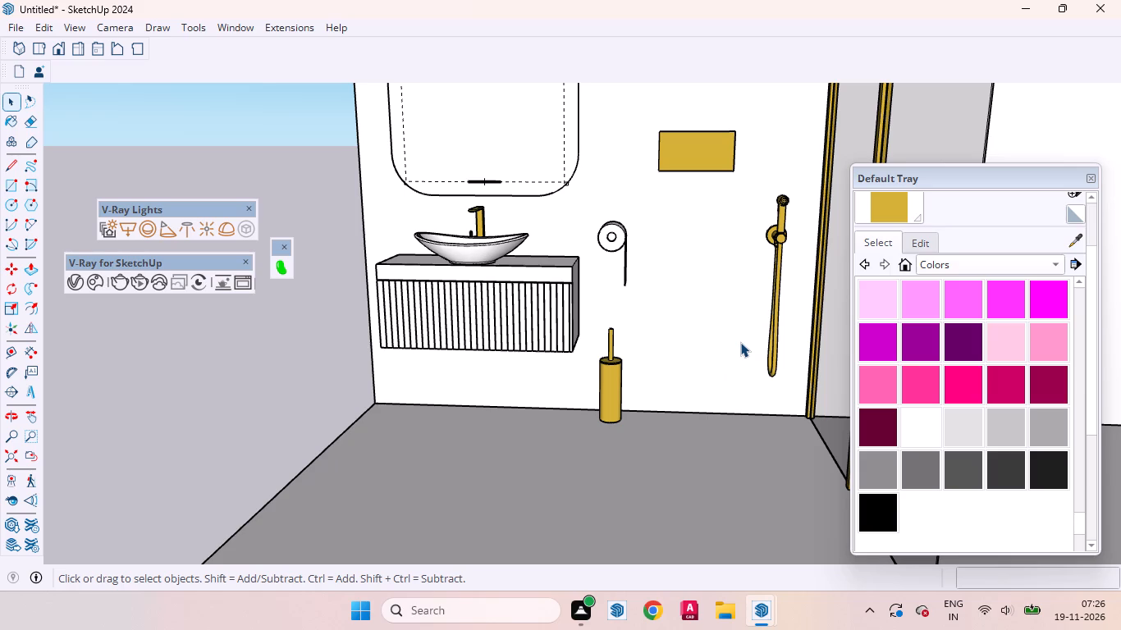
Open the vanity cabinet's group and paint the plain band above its fluted front white.
scroll(600, 321, up, 6)
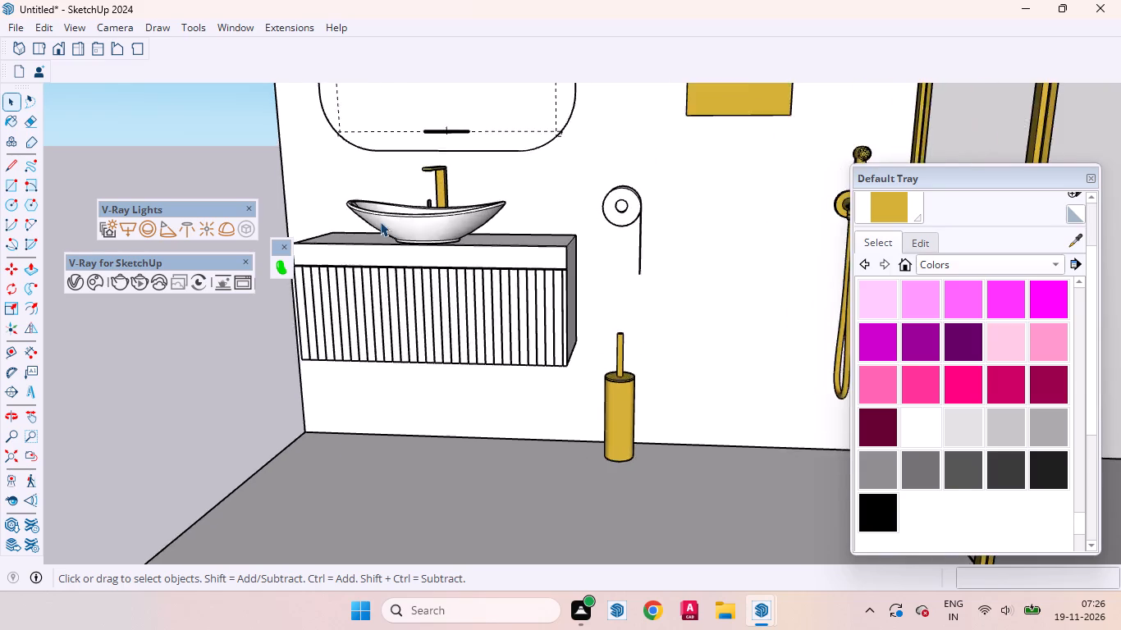
scroll(380, 221, up, 6)
middle_drag(677, 315, 596, 385)
click(624, 370)
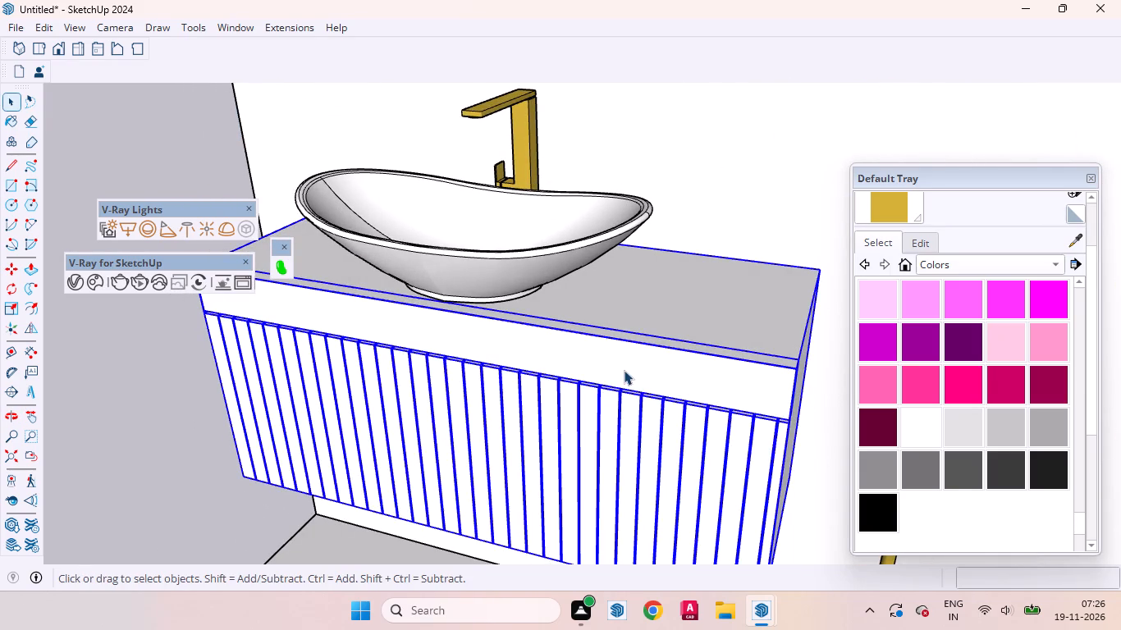
double_click(666, 370)
click(683, 369)
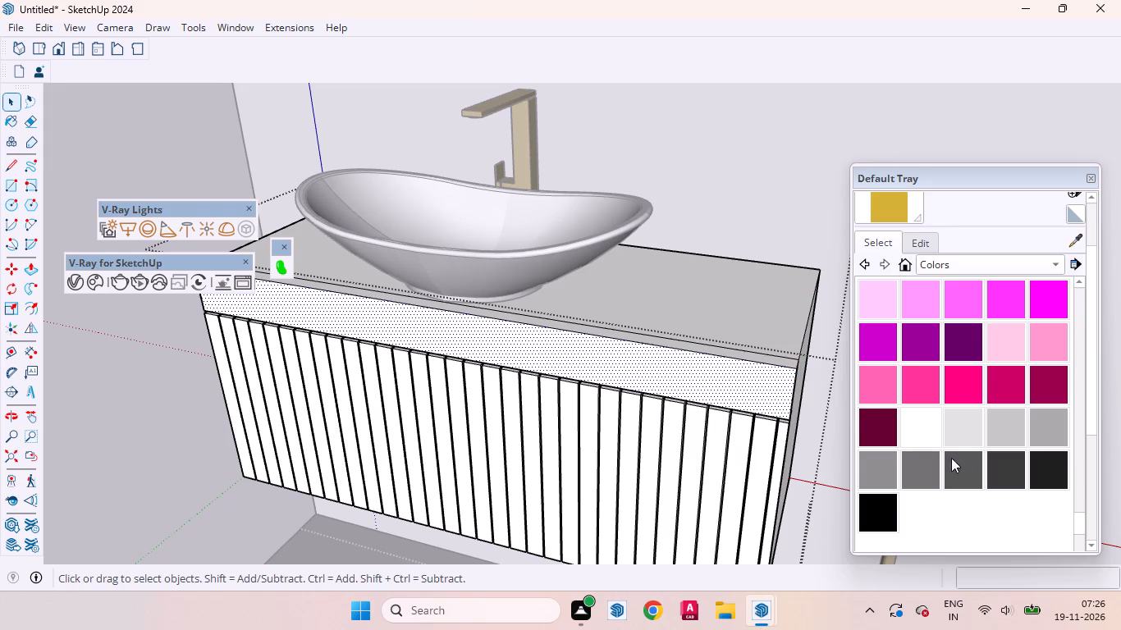
click(928, 434)
click(666, 372)
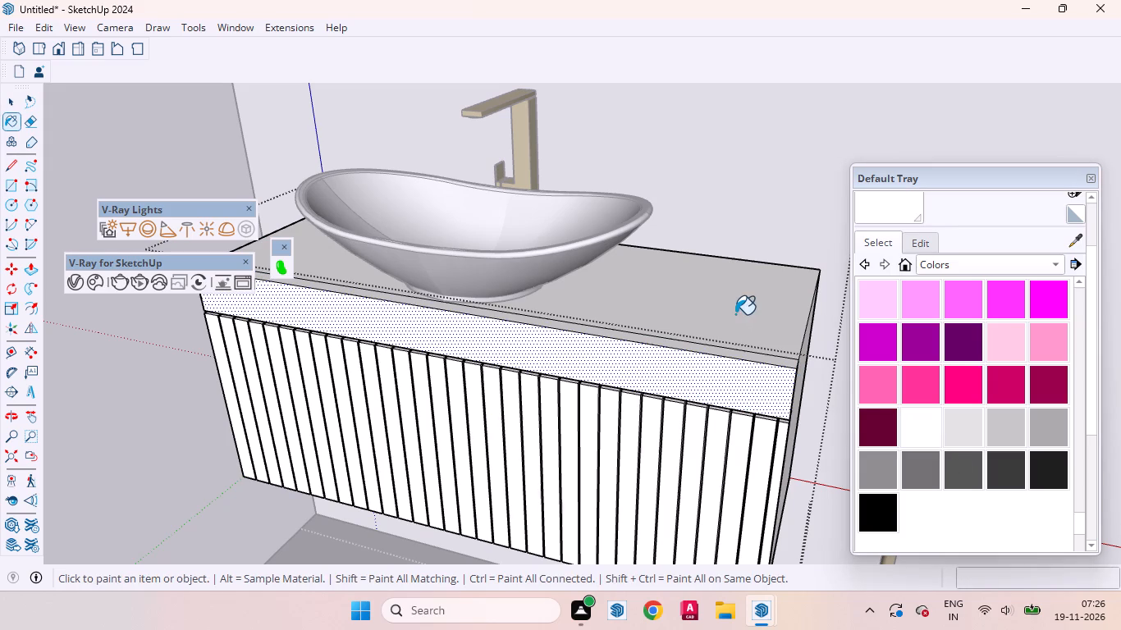
Paint the vanity's countertop face and the narrow strip along its front edge with the same white.
click(735, 314)
key(space)
click(748, 344)
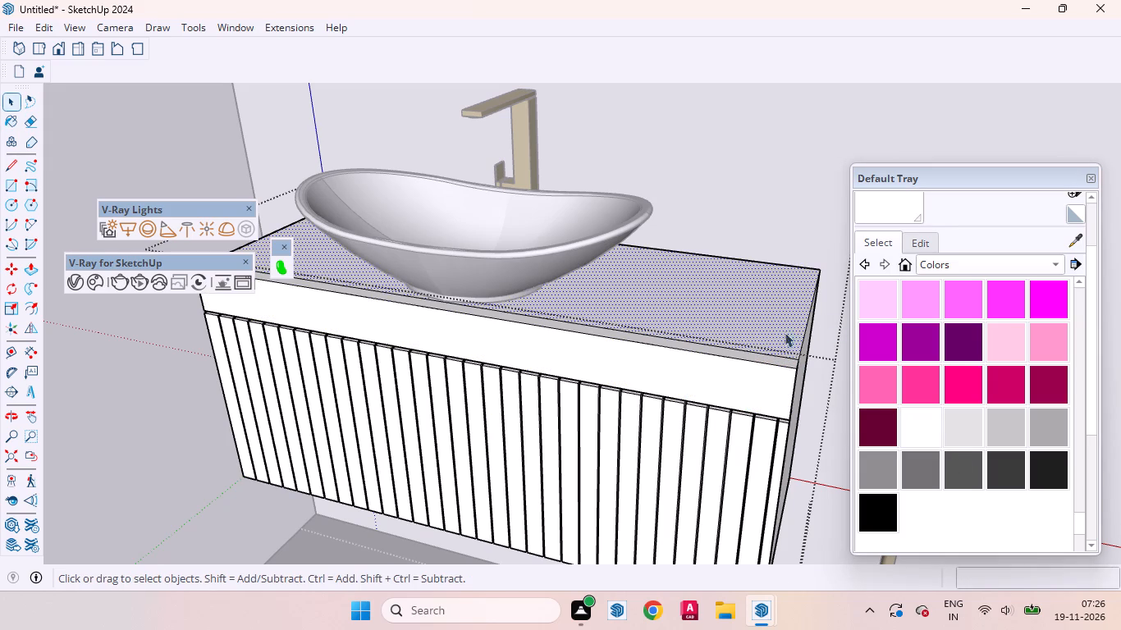
click(897, 214)
click(760, 331)
scroll(726, 354, up, 2)
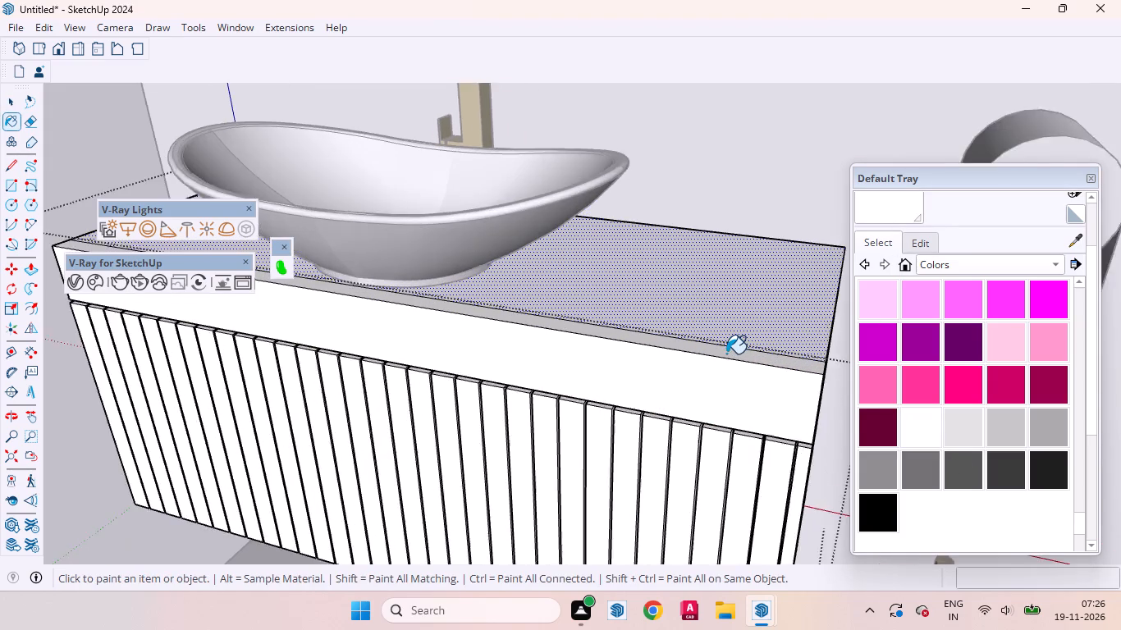
scroll(726, 354, up, 6)
click(726, 352)
key(space)
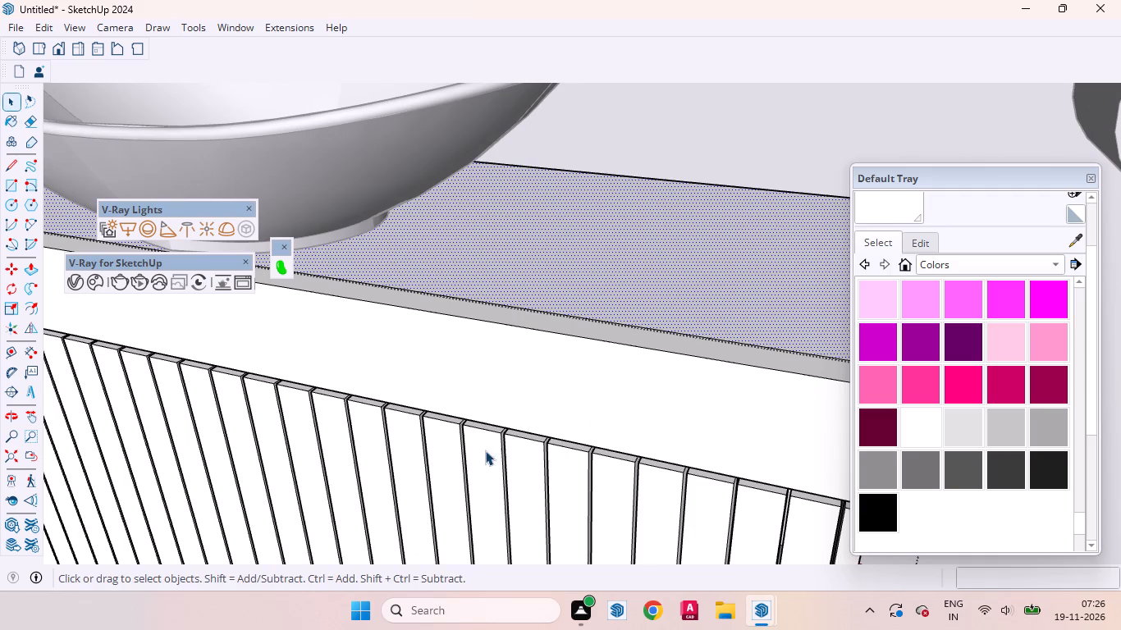
Erase the long edge separating the vanity's countertop face from the narrow strip along its front.
scroll(476, 460, down, 6)
scroll(602, 410, up, 5)
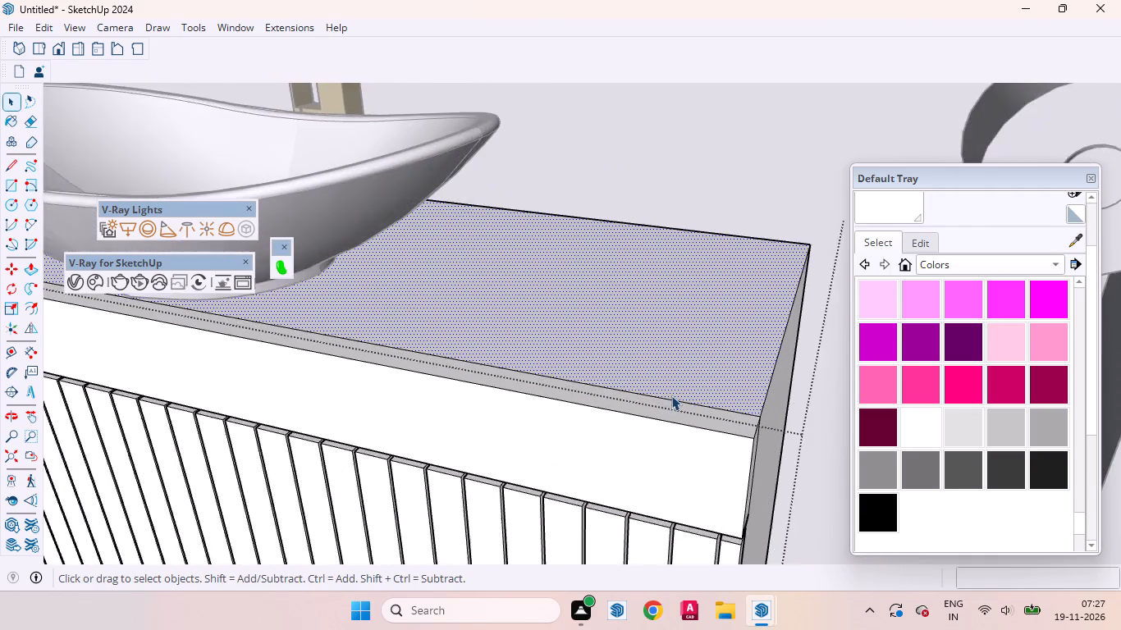
scroll(671, 395, up, 3)
click(657, 397)
scroll(657, 397, up, 1)
right_click(657, 397)
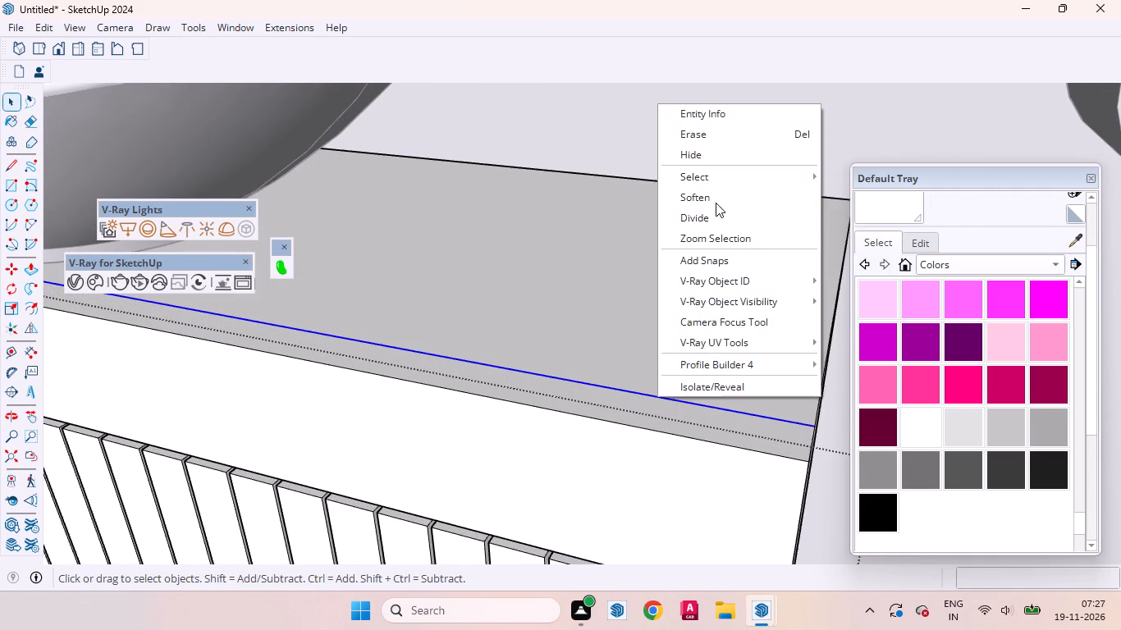
click(703, 139)
On the vanity's side nearest the toilet roll, erase the short vertical edge behind the front band.
scroll(693, 323, down, 11)
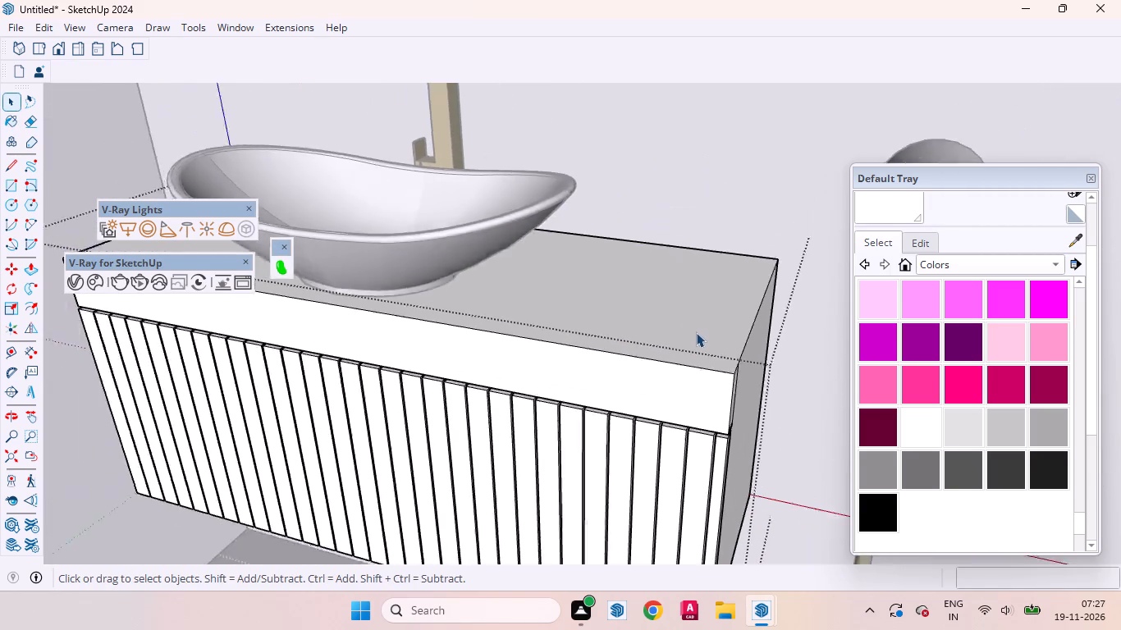
scroll(696, 332, down, 1)
middle_drag(711, 398, 423, 373)
click(504, 364)
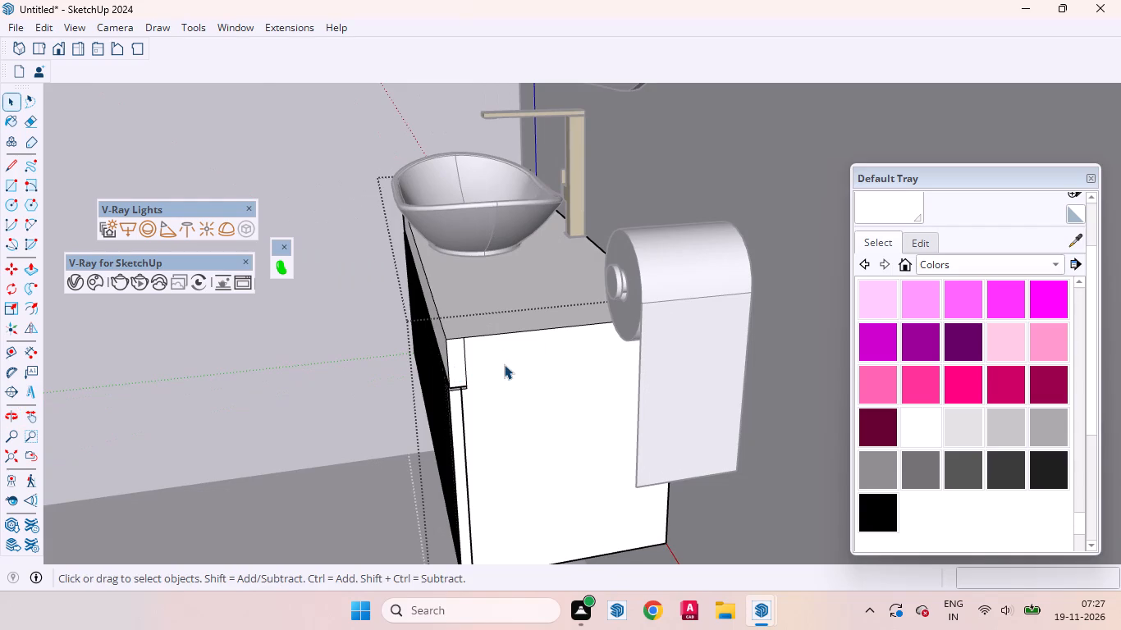
scroll(504, 364, up, 5)
click(447, 360)
scroll(447, 360, up, 1)
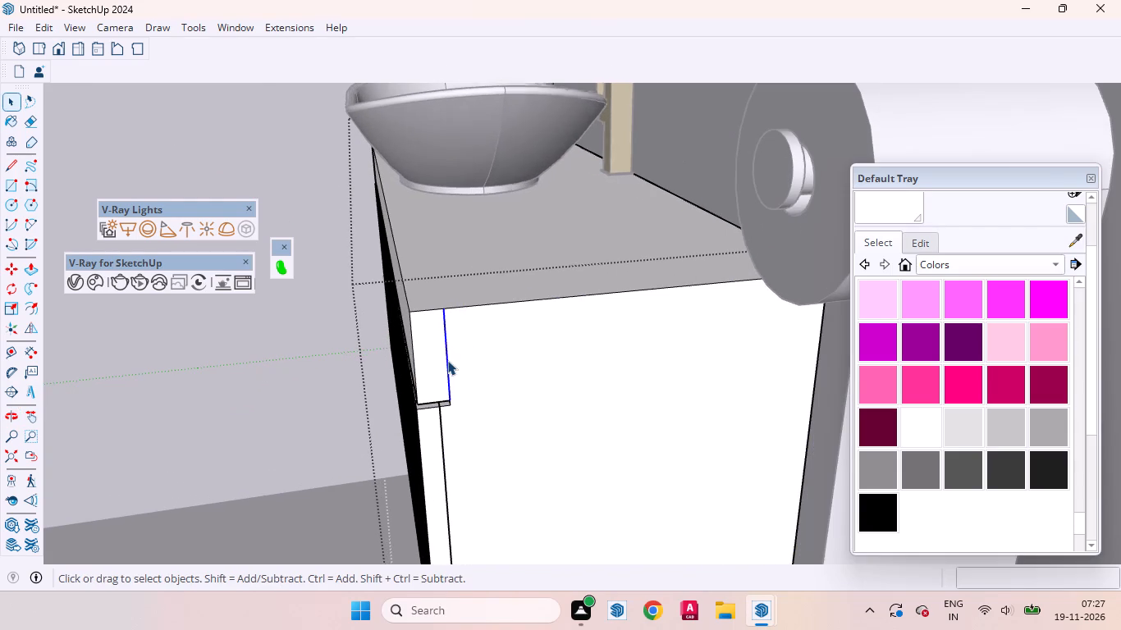
right_click(447, 360)
click(497, 103)
Draw a line about 9 5/16" long across that side, from the groove below the front band to the back edge.
click(480, 339)
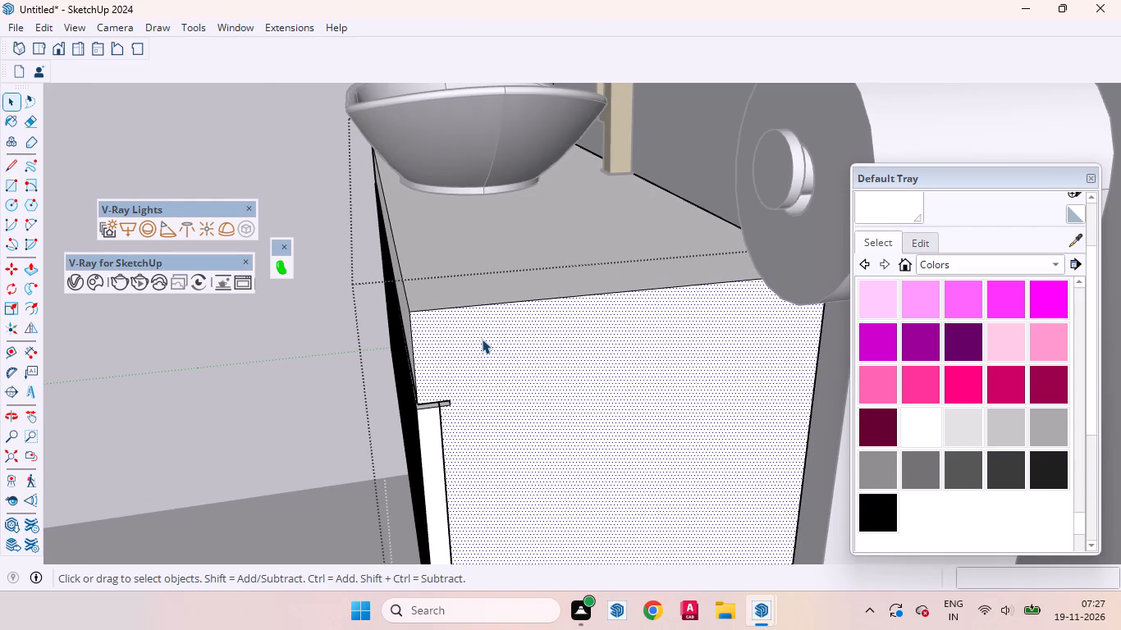
key(l)
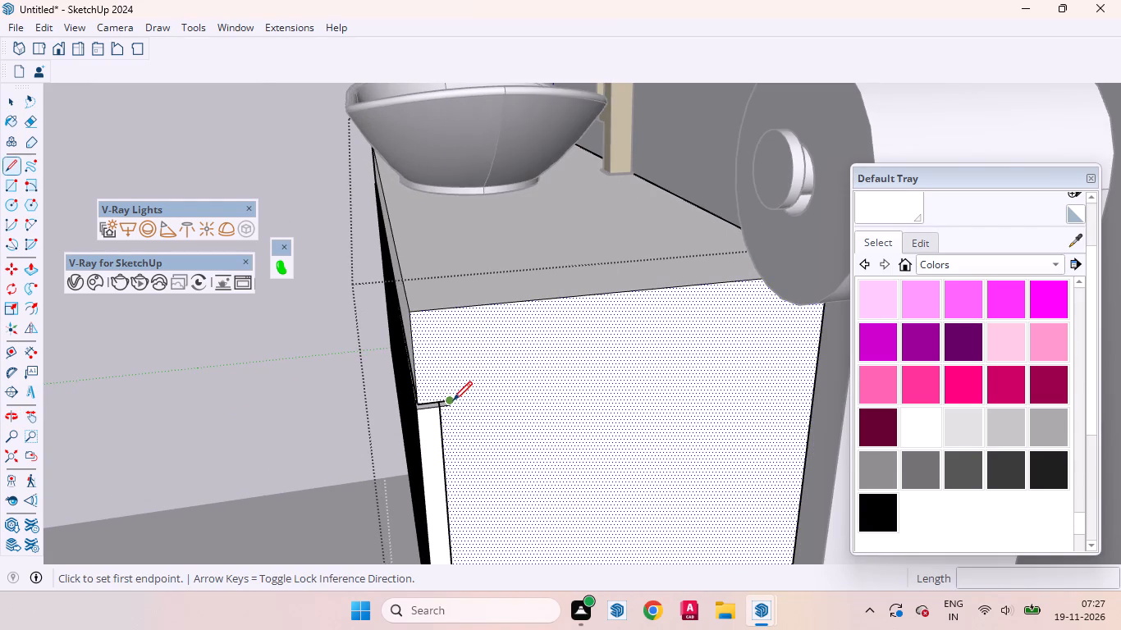
click(453, 400)
scroll(560, 404, down, 3)
middle_drag(685, 384, 721, 364)
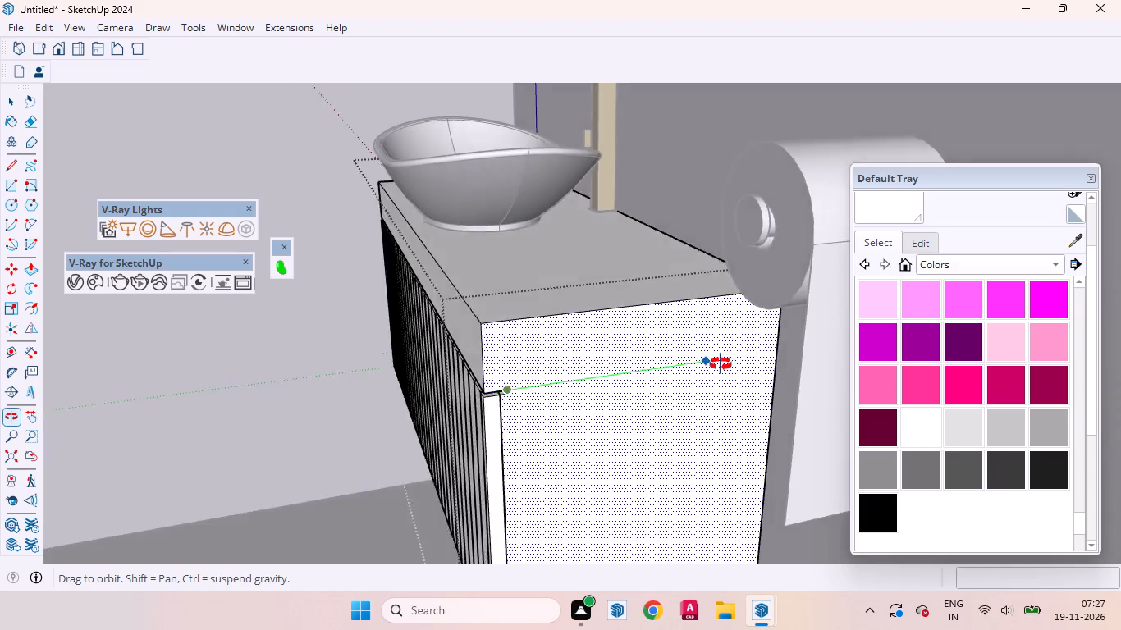
middle_drag(721, 364, 747, 354)
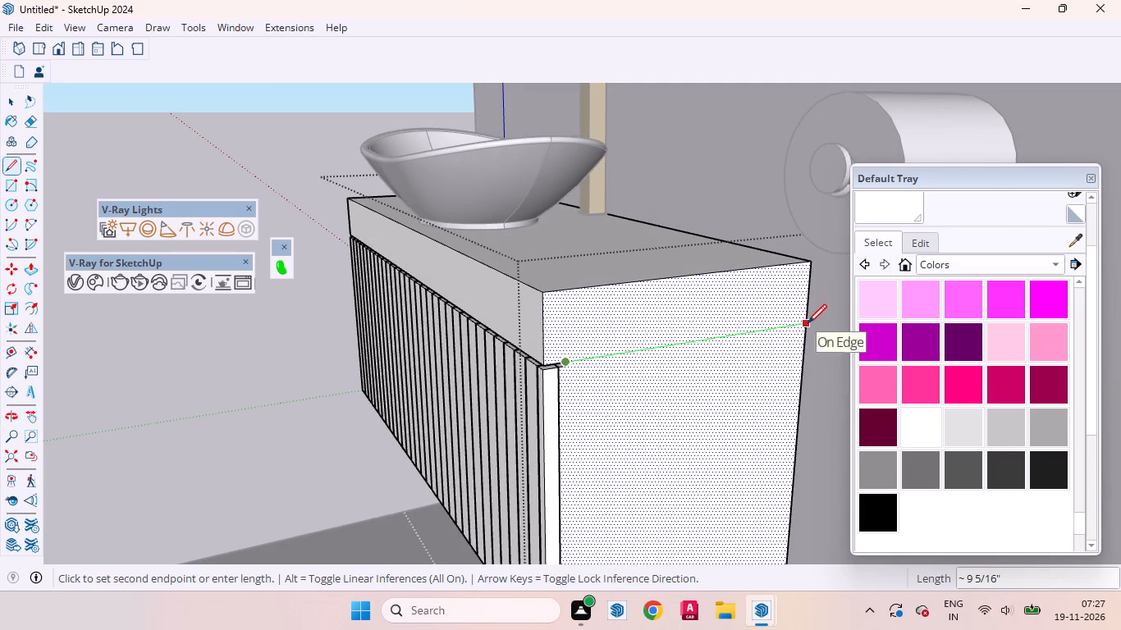
click(808, 323)
key(space)
Paint the new upper band on the vanity's toilet-roll side white.
click(632, 320)
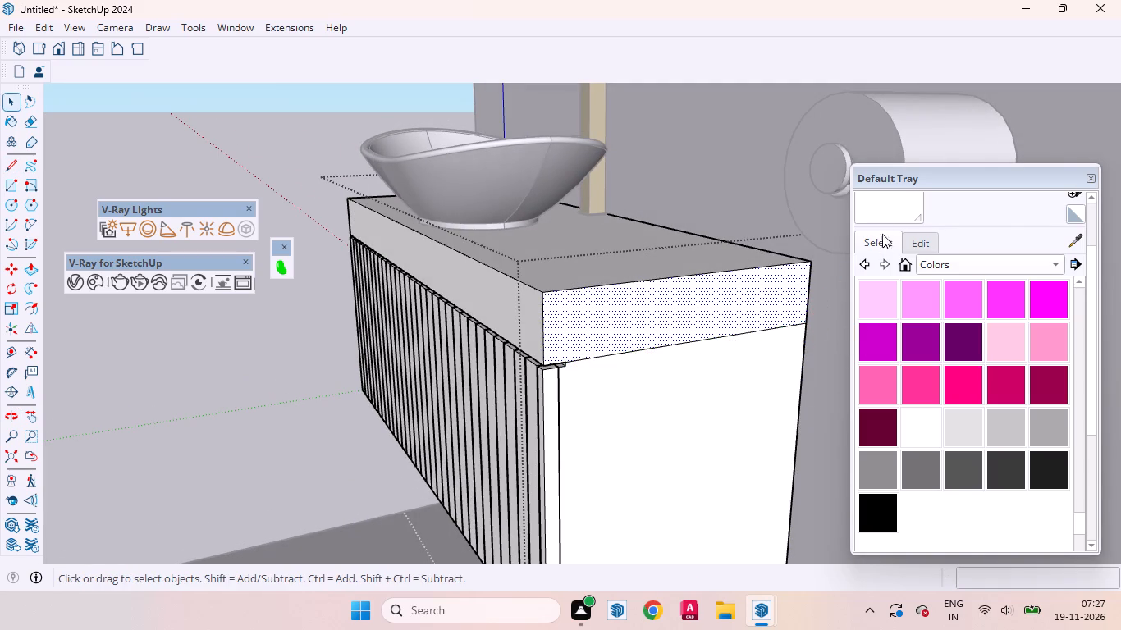
drag(883, 215, 862, 246)
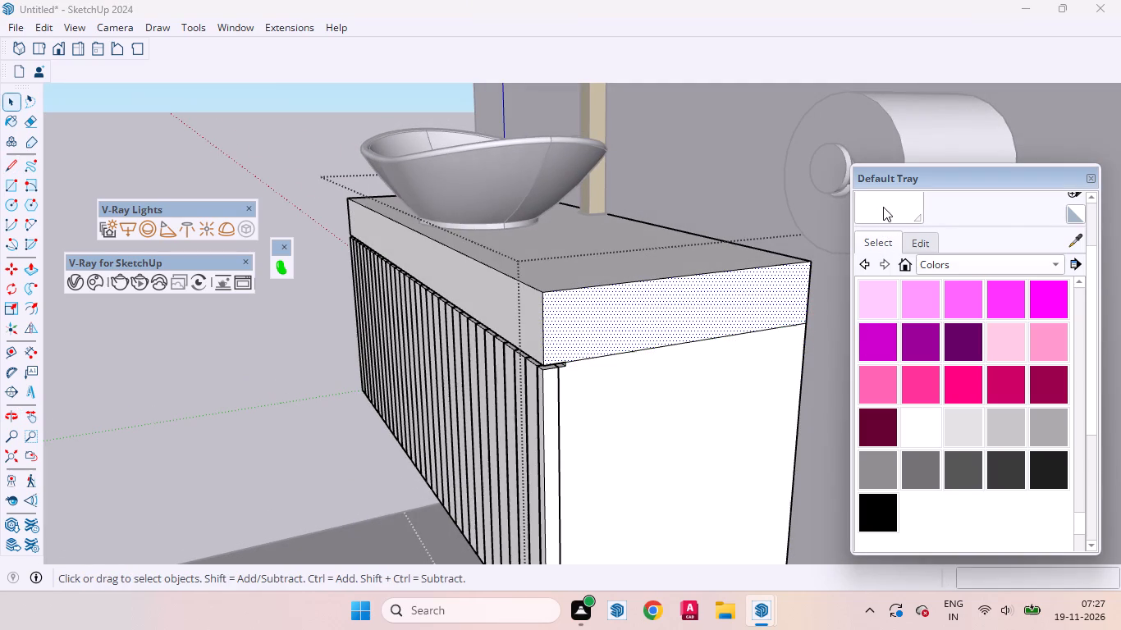
click(883, 207)
click(642, 311)
key(space)
On the vanity's opposite side, erase the short vertical edge behind the front band.
middle_drag(556, 377, 899, 405)
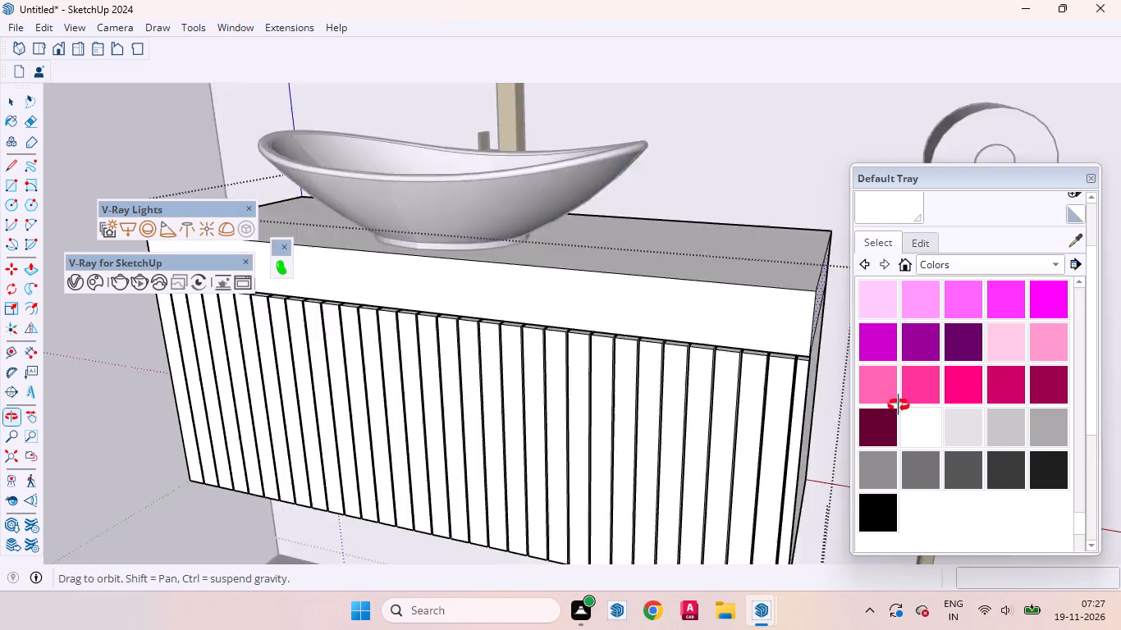
middle_drag(899, 405, 1119, 404)
scroll(781, 387, down, 6)
scroll(502, 445, up, 6)
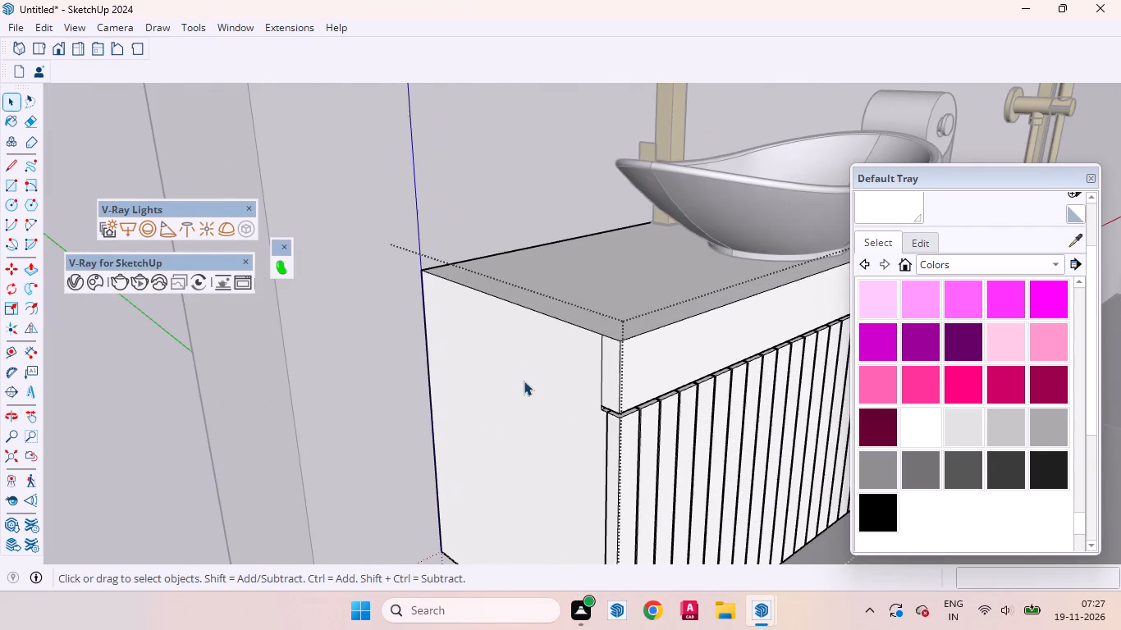
click(521, 399)
click(602, 375)
right_click(602, 375)
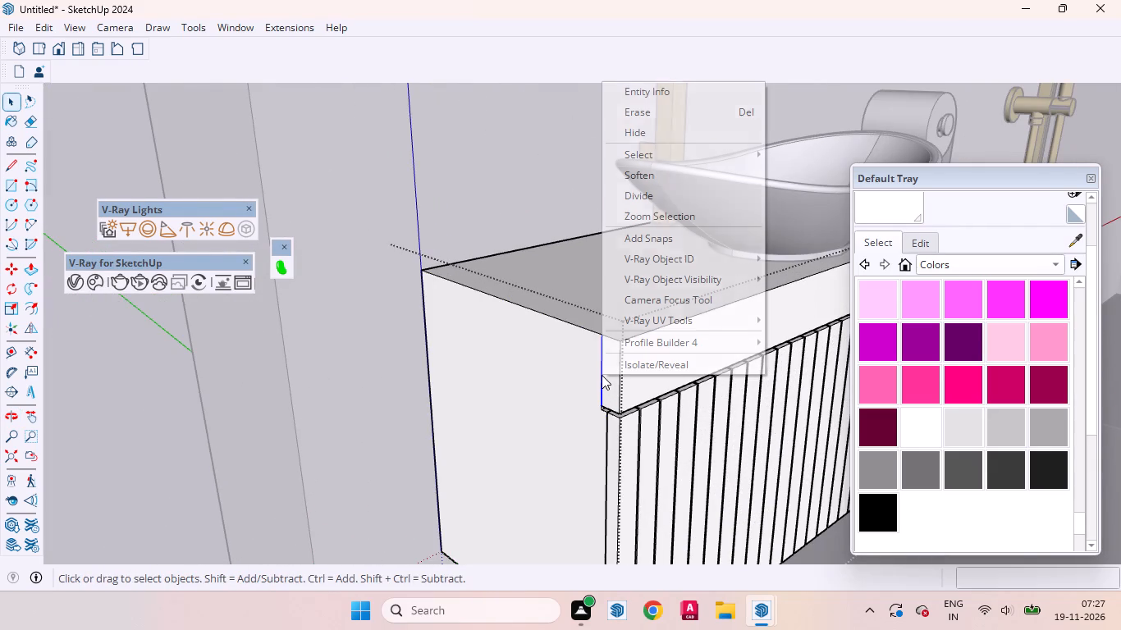
click(629, 102)
Draw a horizontal line across that opposite side, from the groove below the front band to the back edge.
middle_drag(565, 372, 699, 368)
scroll(698, 336, up, 3)
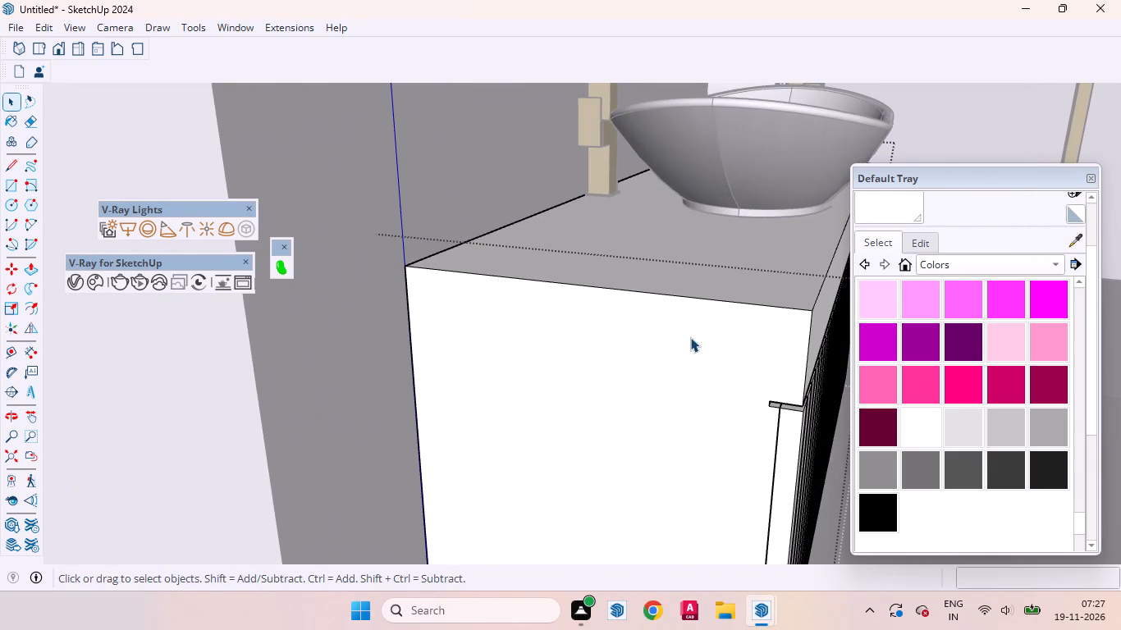
key(l)
click(770, 400)
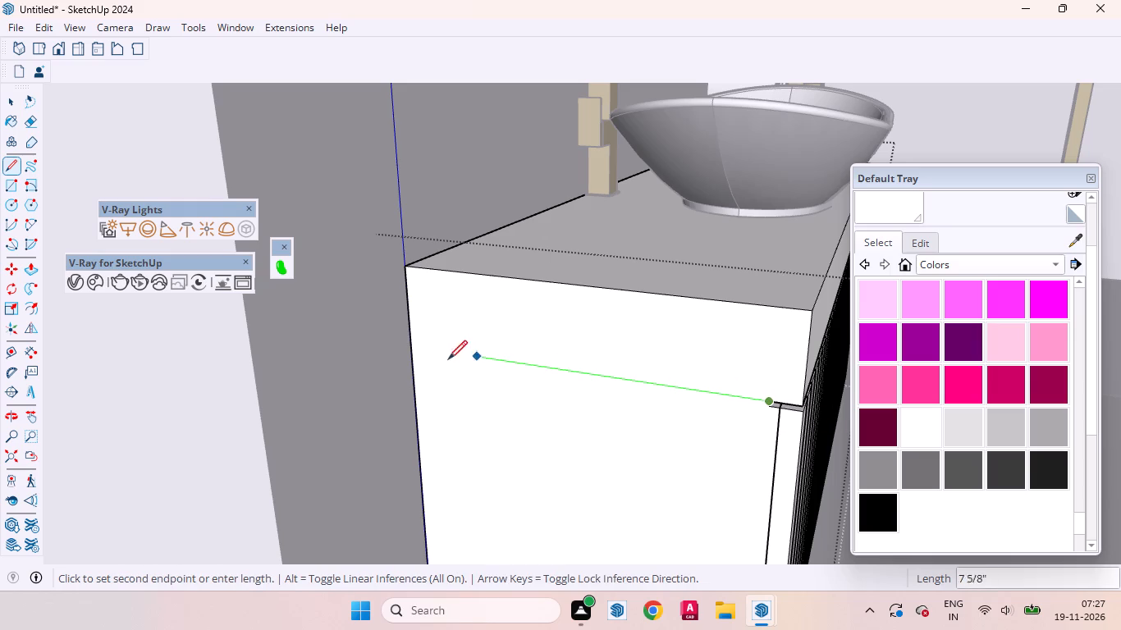
click(412, 350)
key(space)
Paint the upper band on that opposite side white and leave the vanity's group.
click(560, 325)
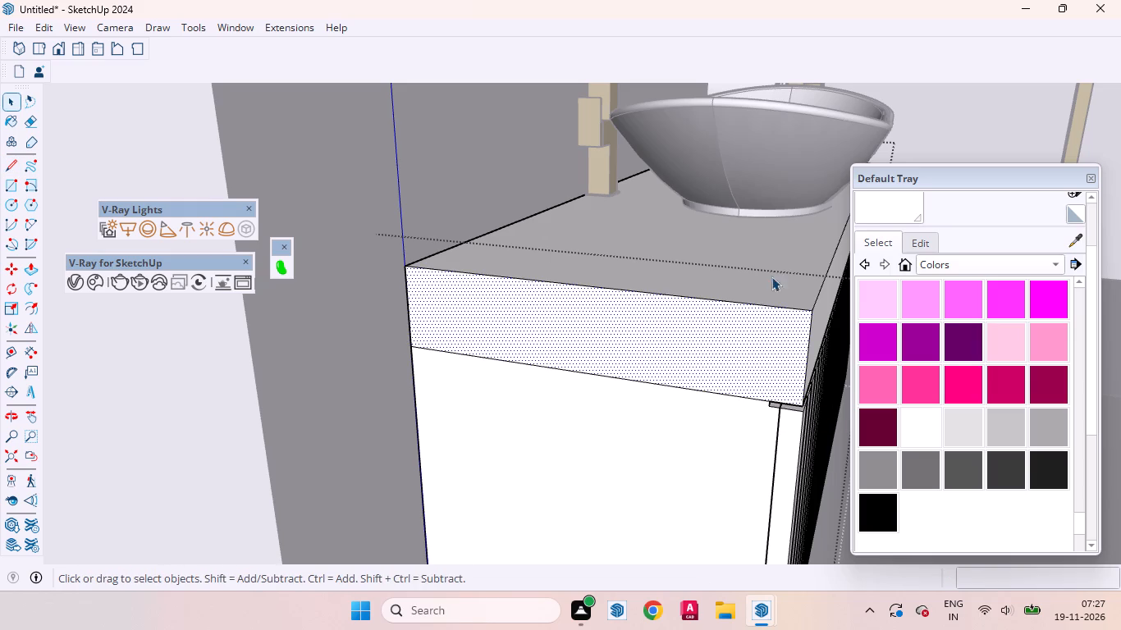
click(900, 197)
click(687, 356)
key(space)
scroll(648, 410, down, 4)
scroll(591, 384, up, 1)
scroll(591, 384, down, 6)
middle_drag(586, 489, 497, 491)
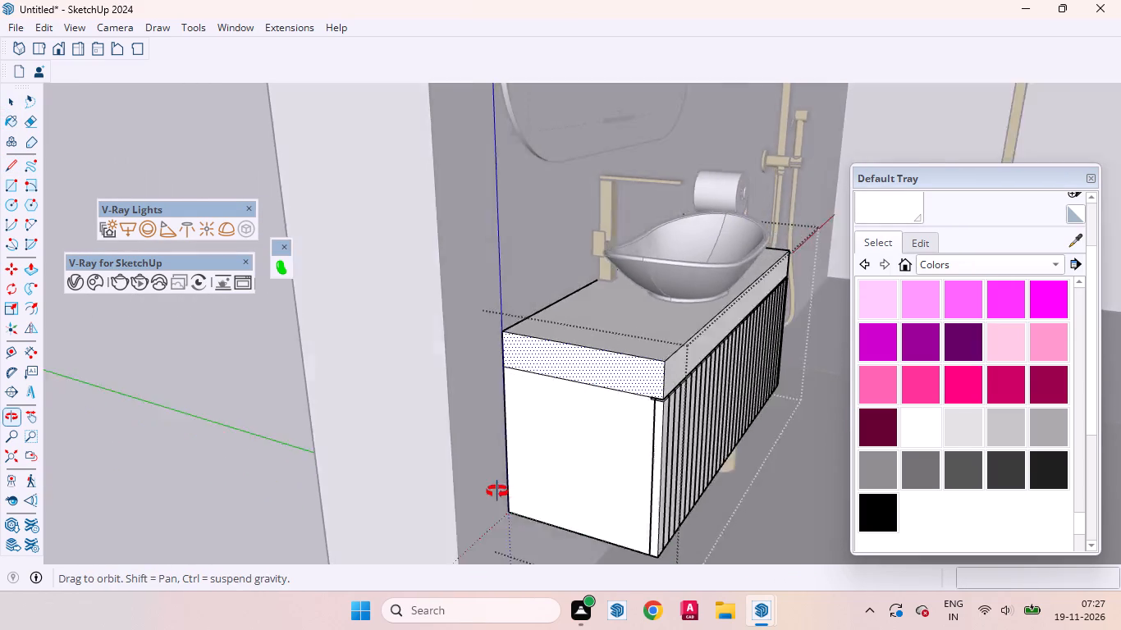
middle_drag(497, 491, 298, 464)
scroll(532, 436, down, 14)
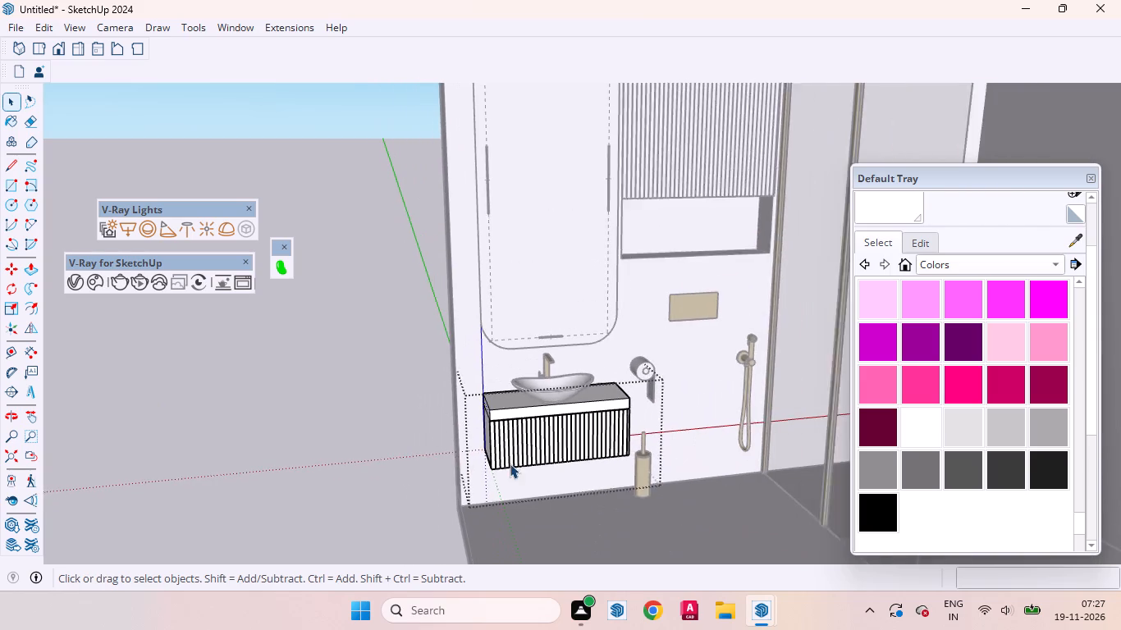
click(294, 393)
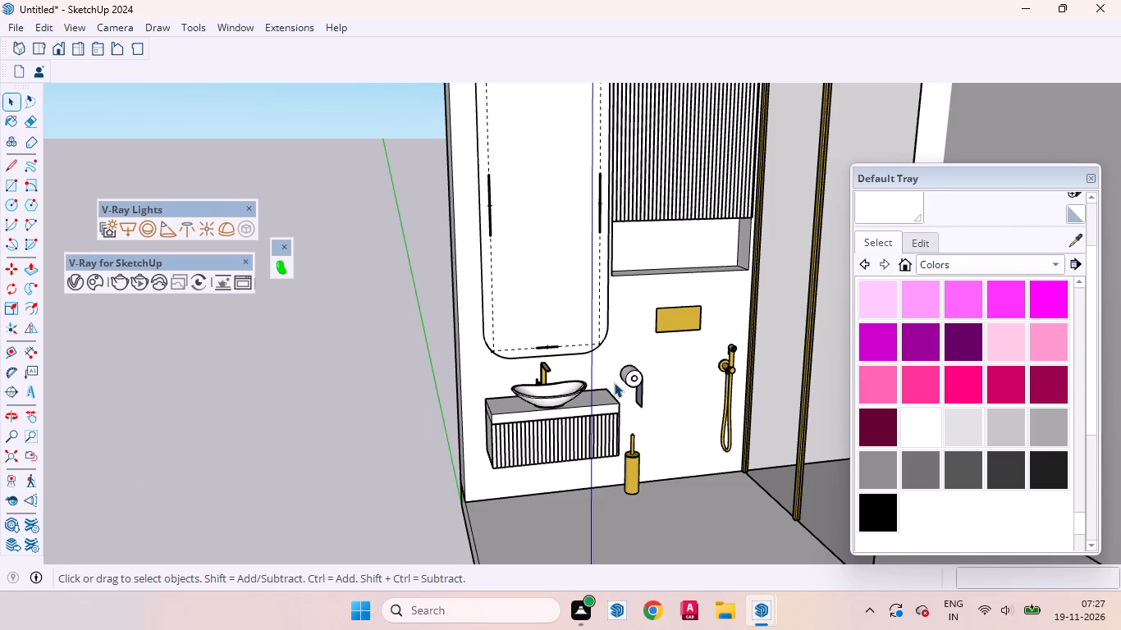
Search 3D Warehouse for "toilet" models.
middle_drag(625, 408, 560, 412)
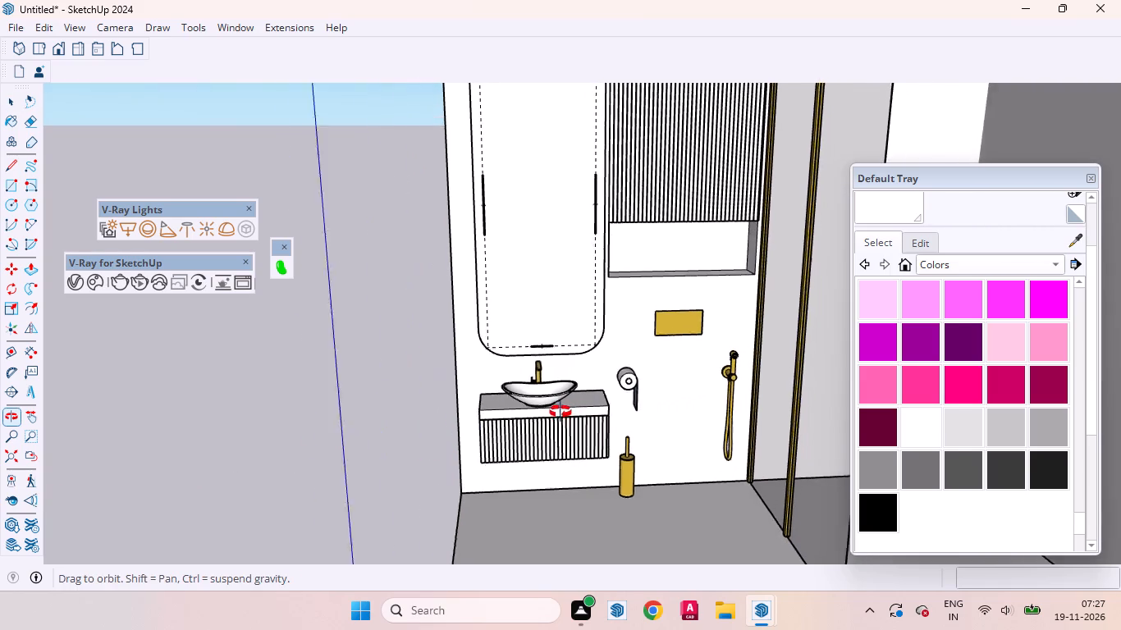
middle_drag(560, 412, 560, 416)
click(227, 27)
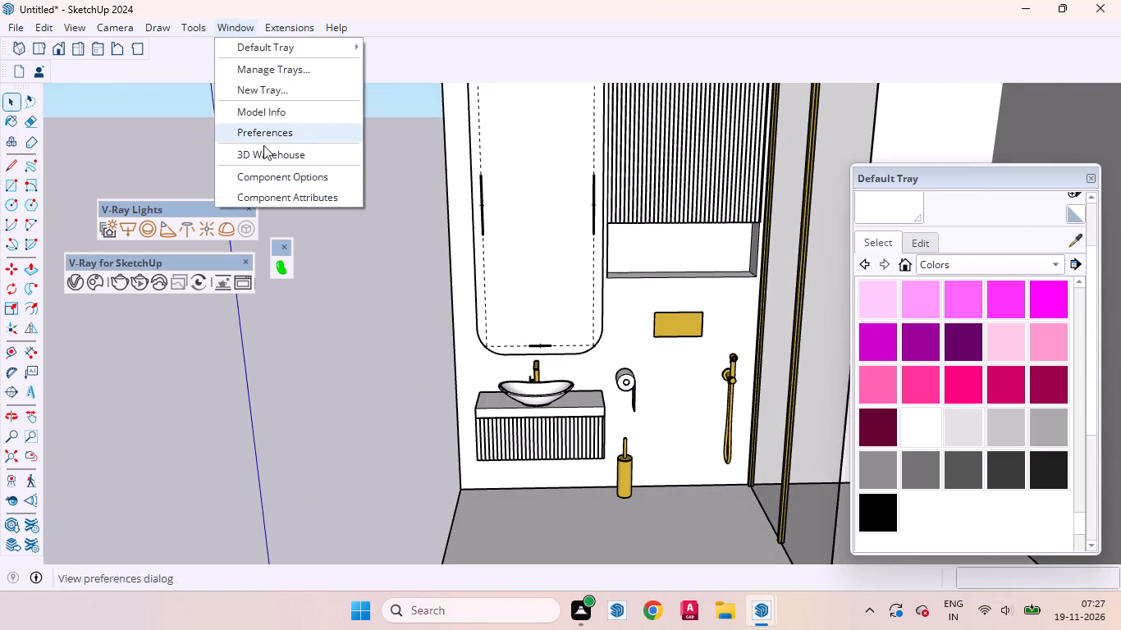
click(269, 162)
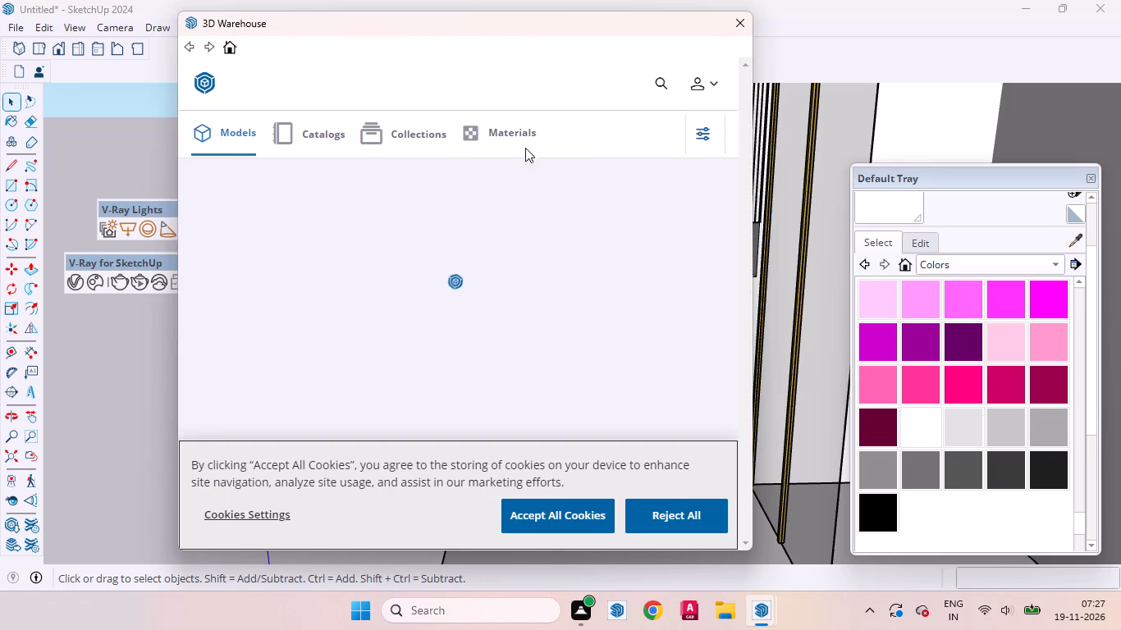
click(663, 88)
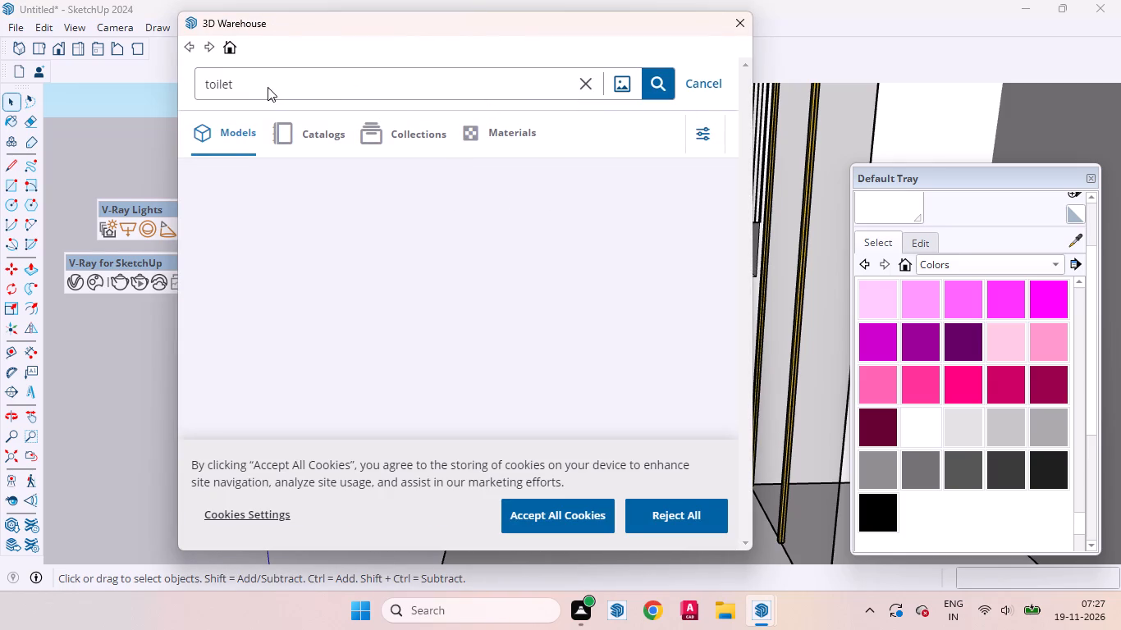
key(Return)
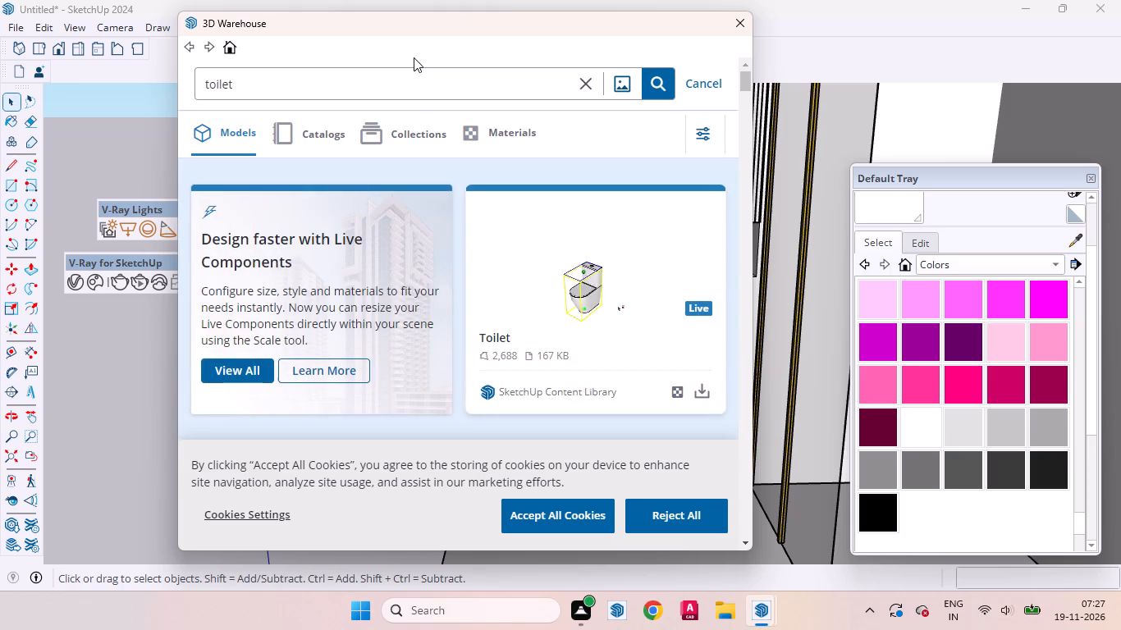
Find the wall-hung toilet with a separate flush plate in the results and load it directly into the model.
scroll(592, 326, down, 5)
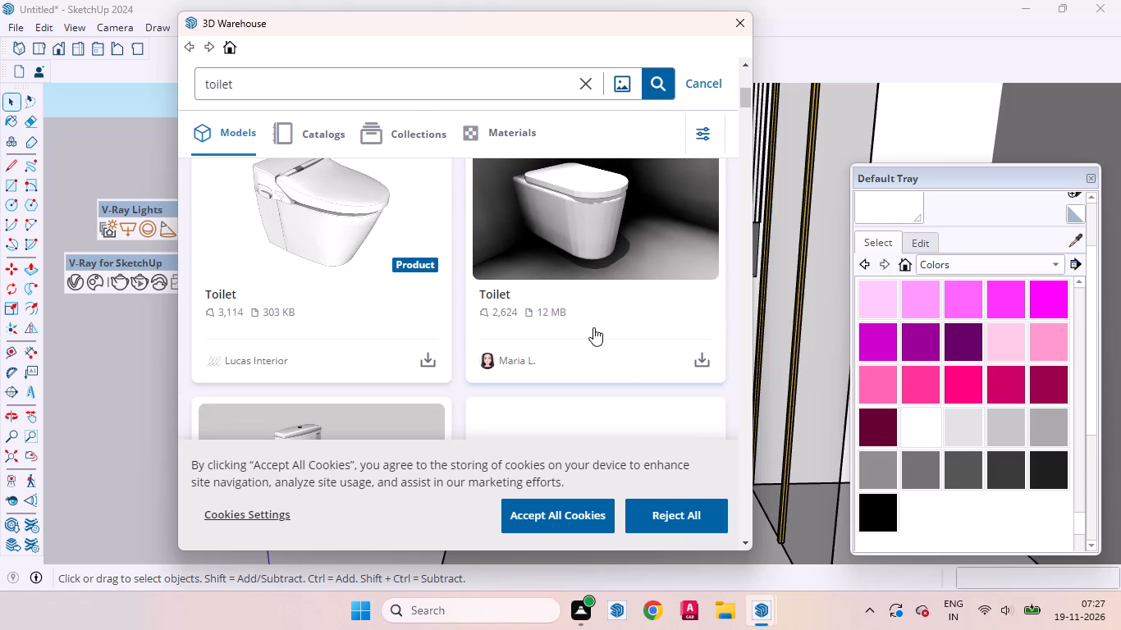
scroll(588, 327, down, 1)
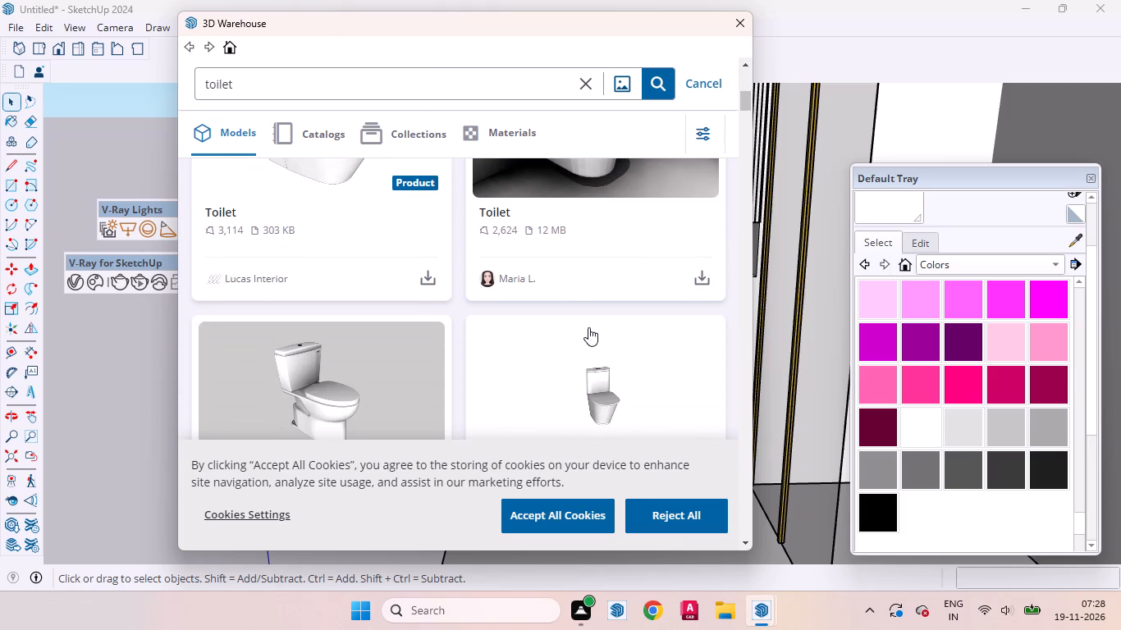
scroll(588, 327, down, 7)
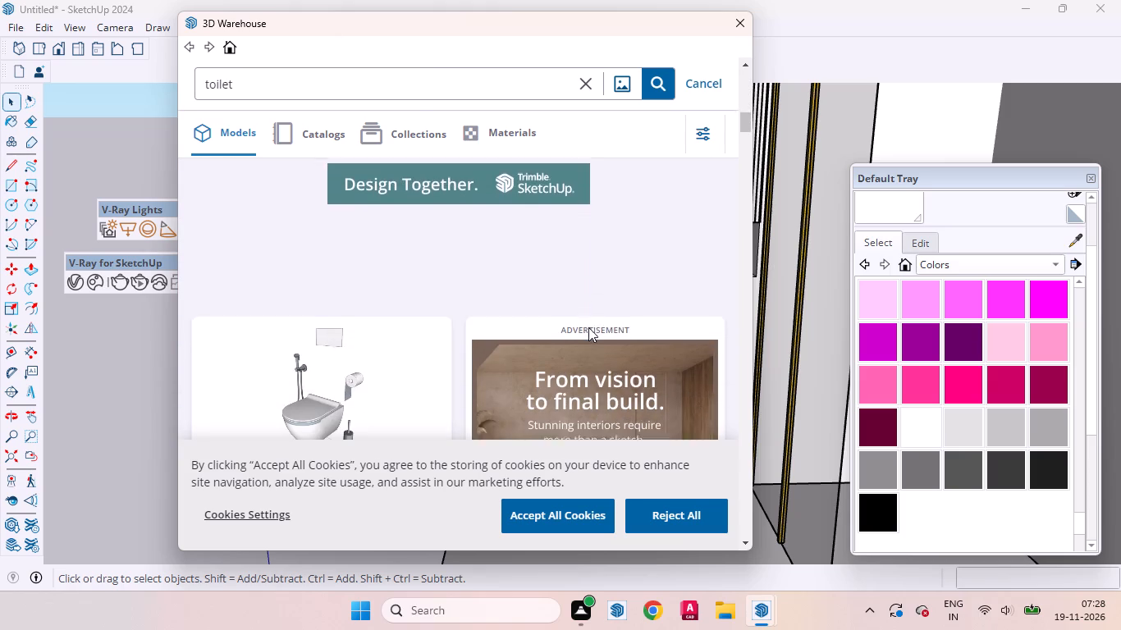
scroll(588, 327, down, 6)
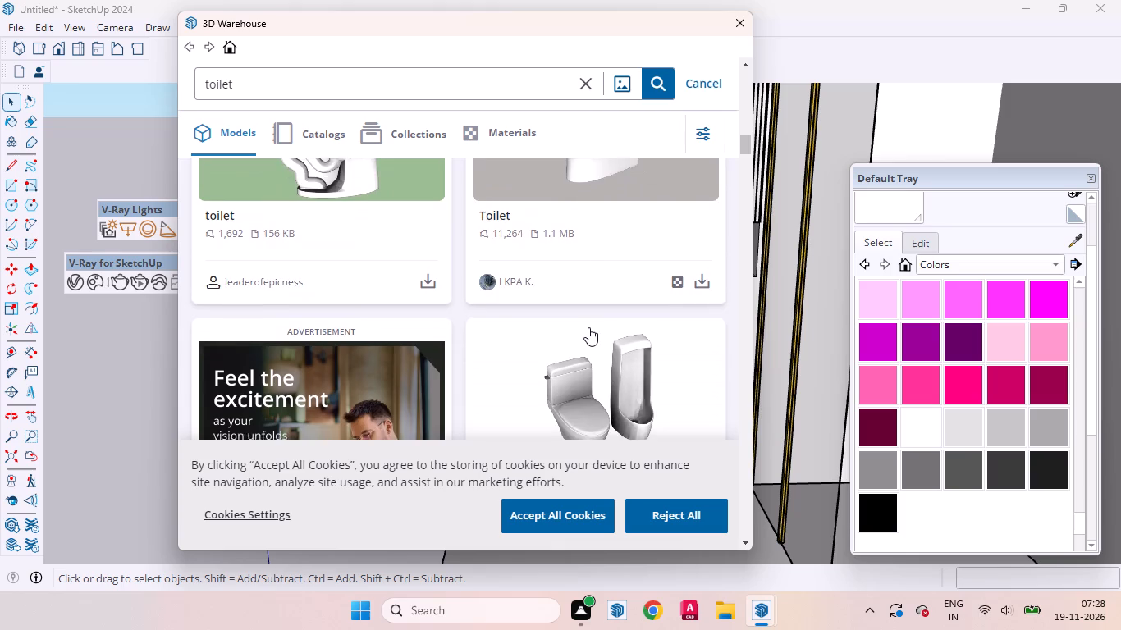
scroll(588, 327, down, 5)
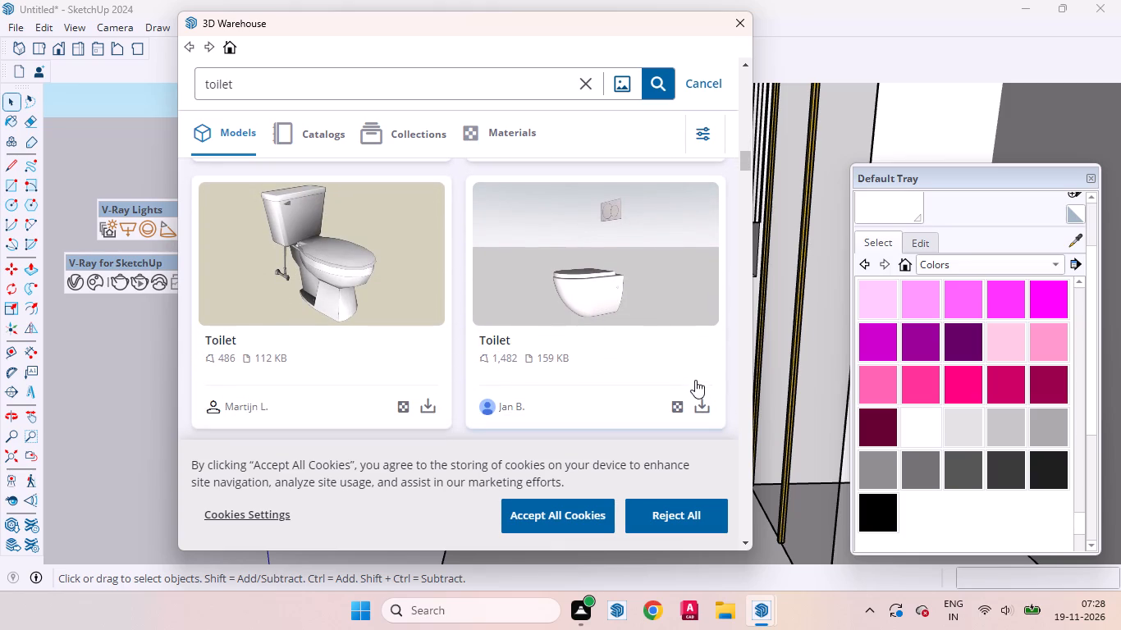
click(703, 413)
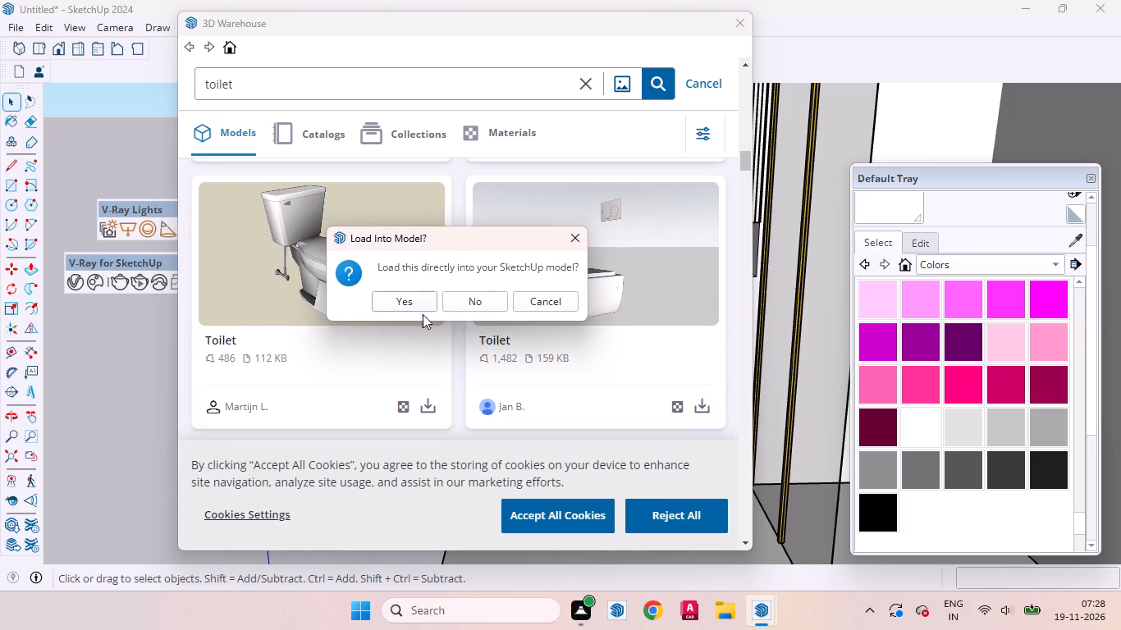
click(406, 307)
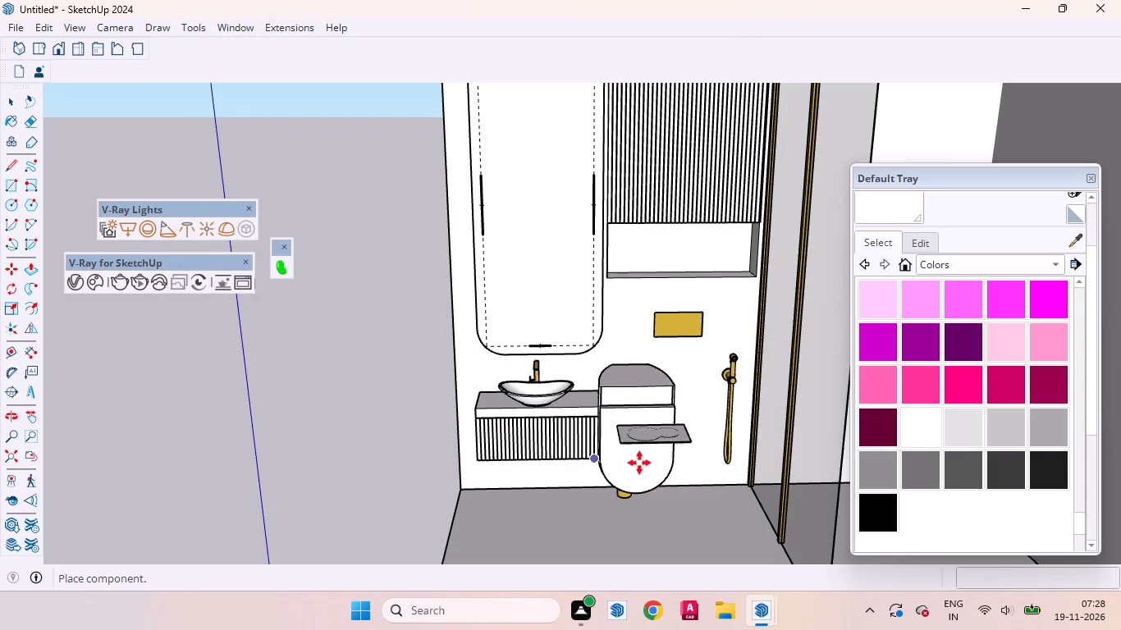
Place the wall-hung toilet against the back wall, between the toilet brush and the hand shower.
scroll(657, 464, up, 4)
scroll(647, 349, down, 3)
middle_drag(652, 401, 656, 402)
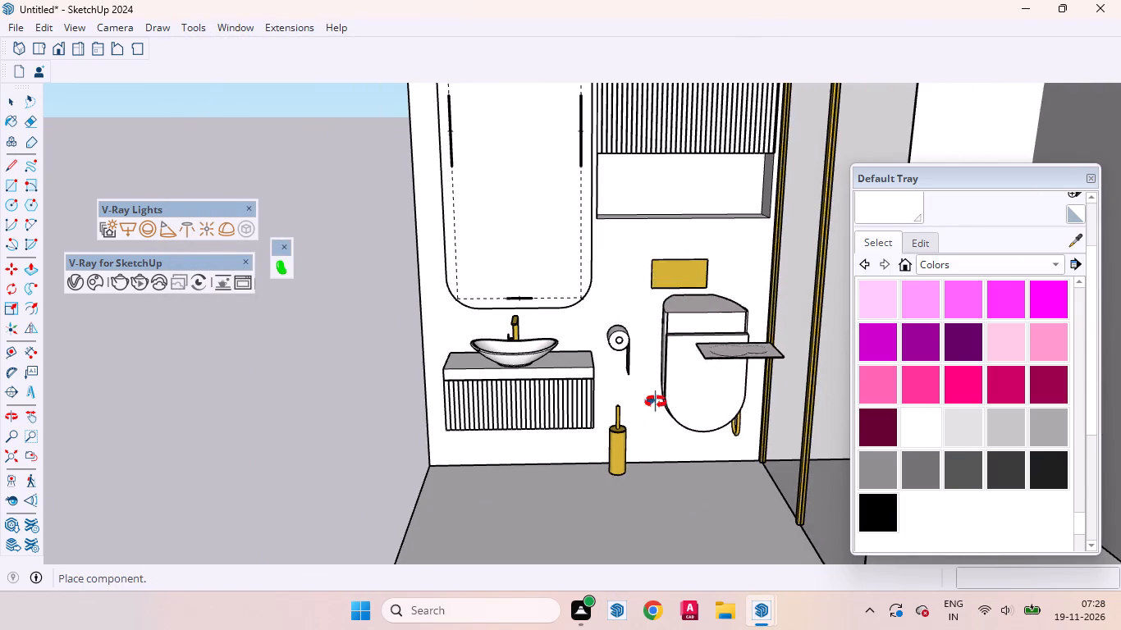
middle_drag(656, 402, 966, 381)
scroll(739, 445, down, 3)
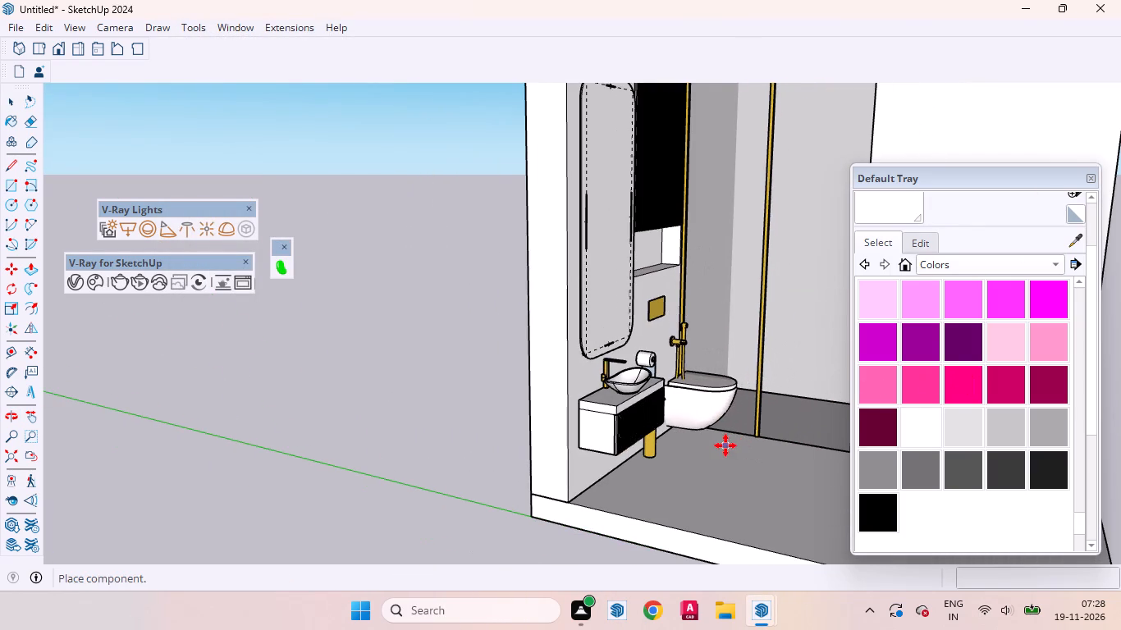
middle_drag(713, 445, 474, 486)
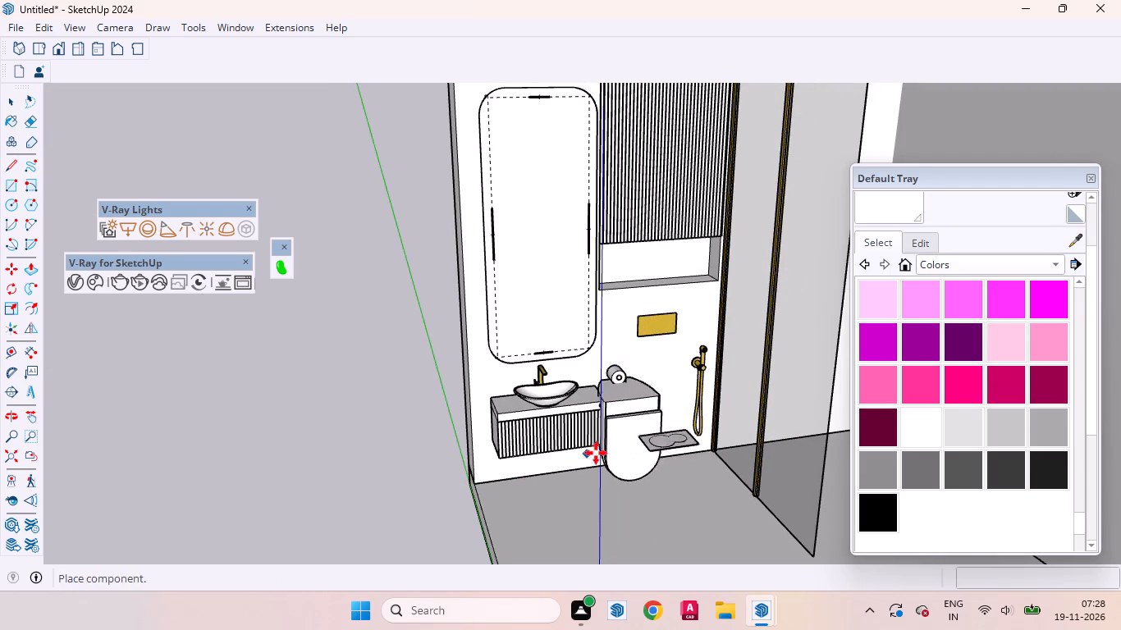
middle_drag(638, 433, 652, 440)
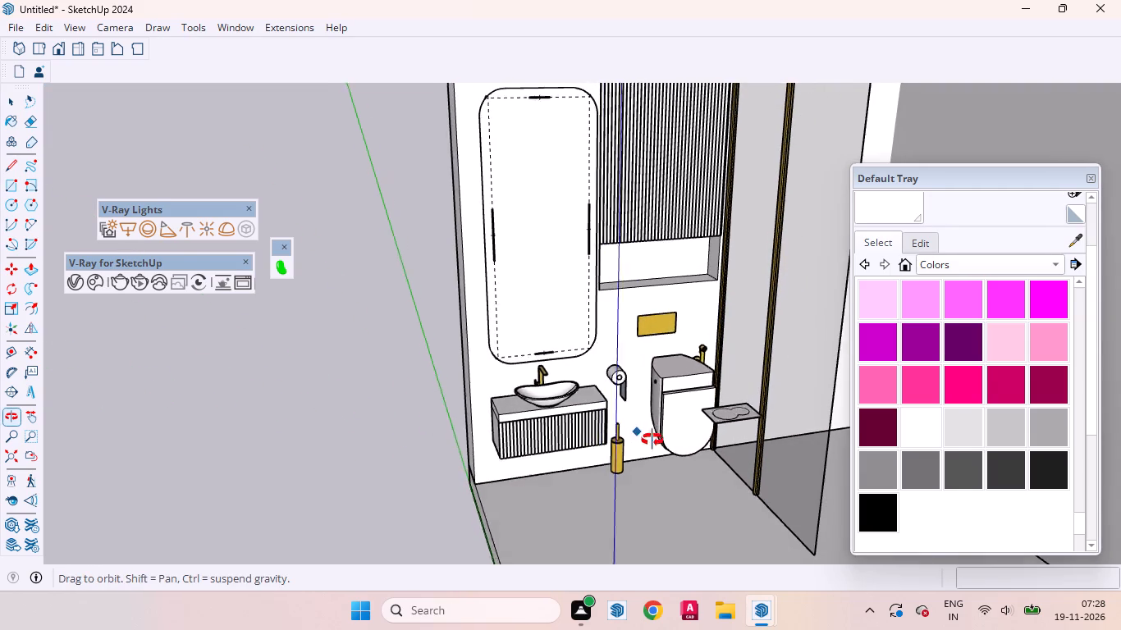
middle_drag(652, 440, 770, 451)
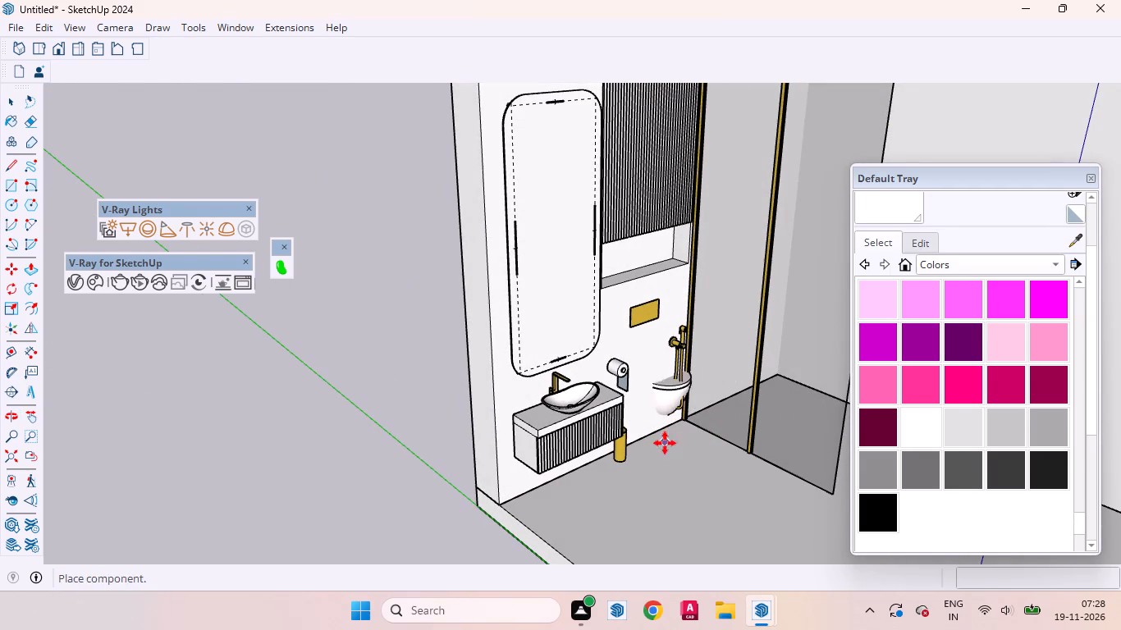
click(692, 480)
key(space)
Erase the old gold flush plate behind the new one and leave its nested groups.
scroll(650, 388, up, 5)
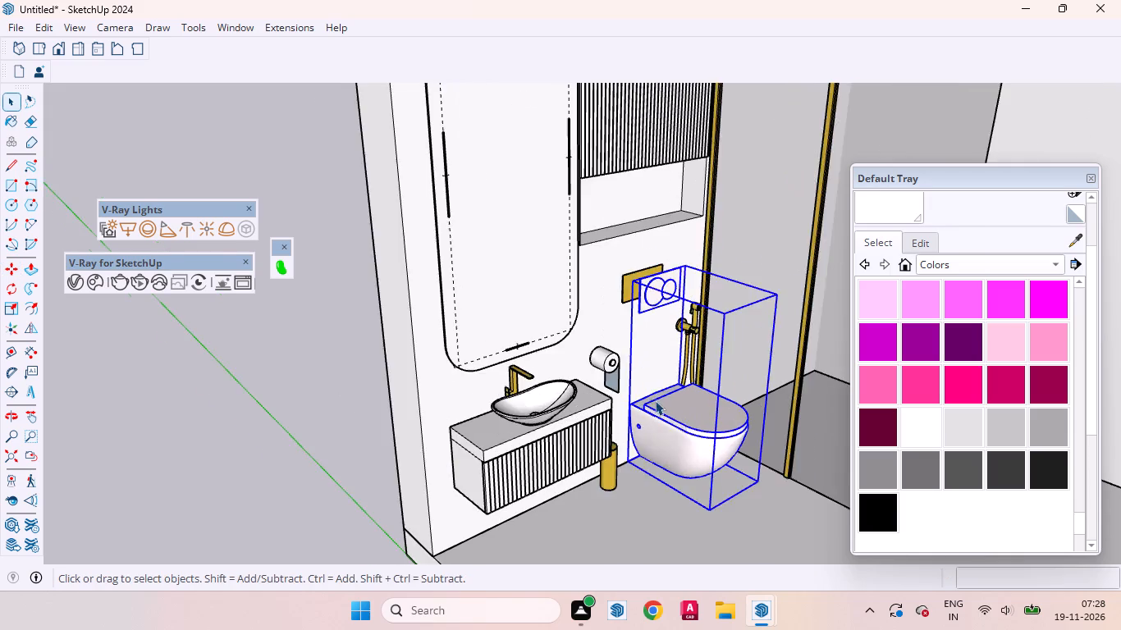
scroll(655, 400, up, 3)
middle_drag(652, 379, 377, 367)
scroll(606, 280, down, 7)
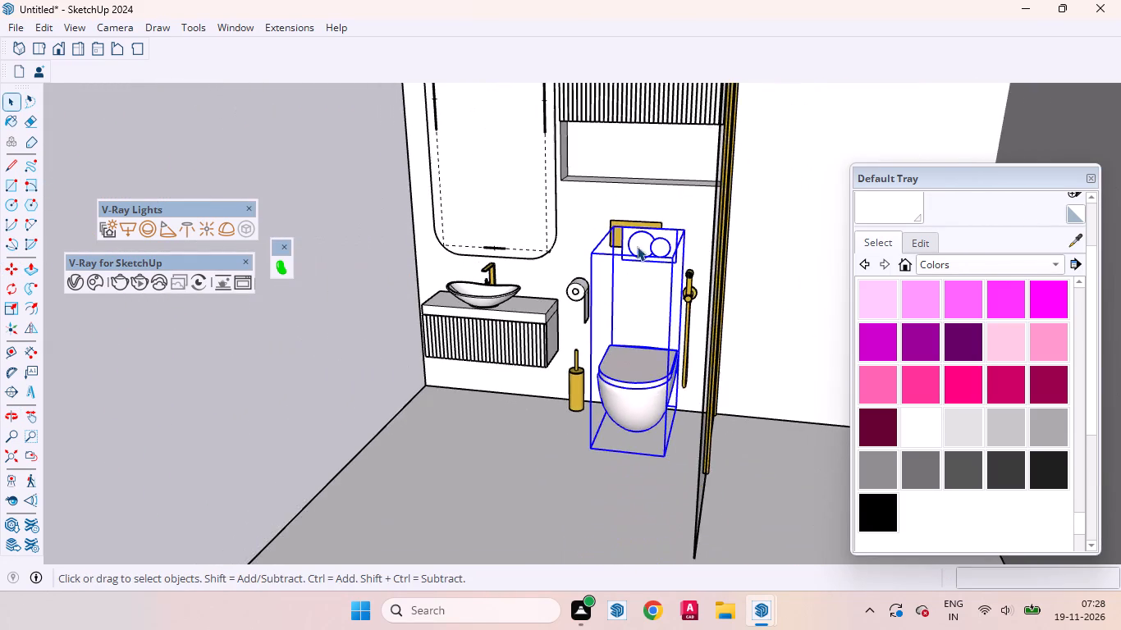
middle_drag(528, 492, 647, 502)
scroll(593, 217, up, 7)
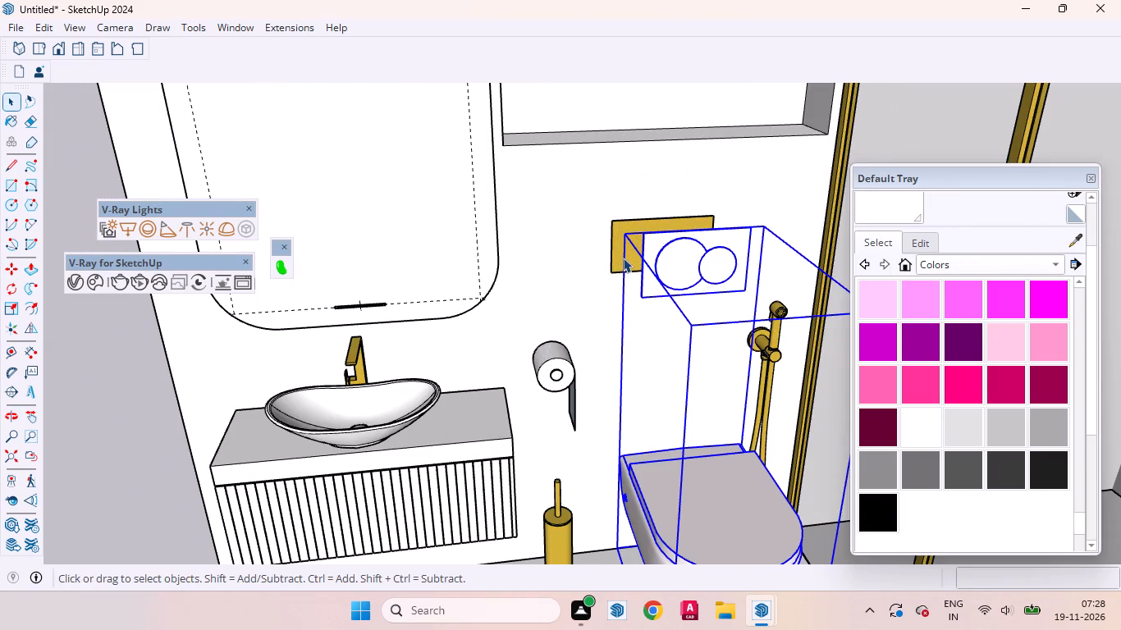
click(618, 226)
double_click(618, 226)
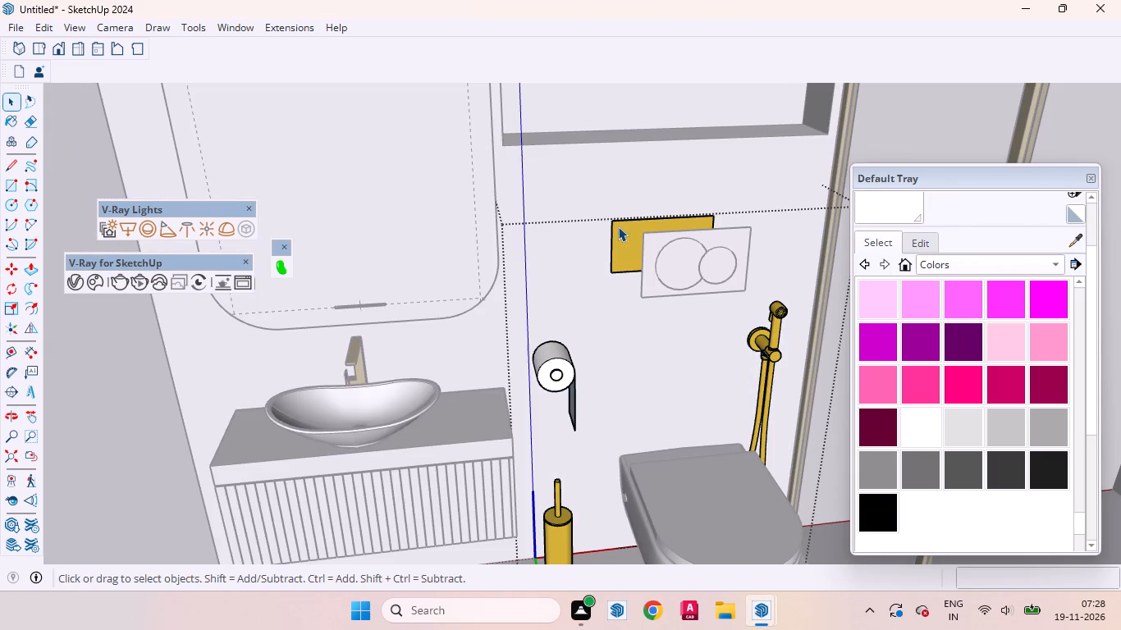
click(618, 226)
scroll(618, 226, up, 1)
right_click(618, 226)
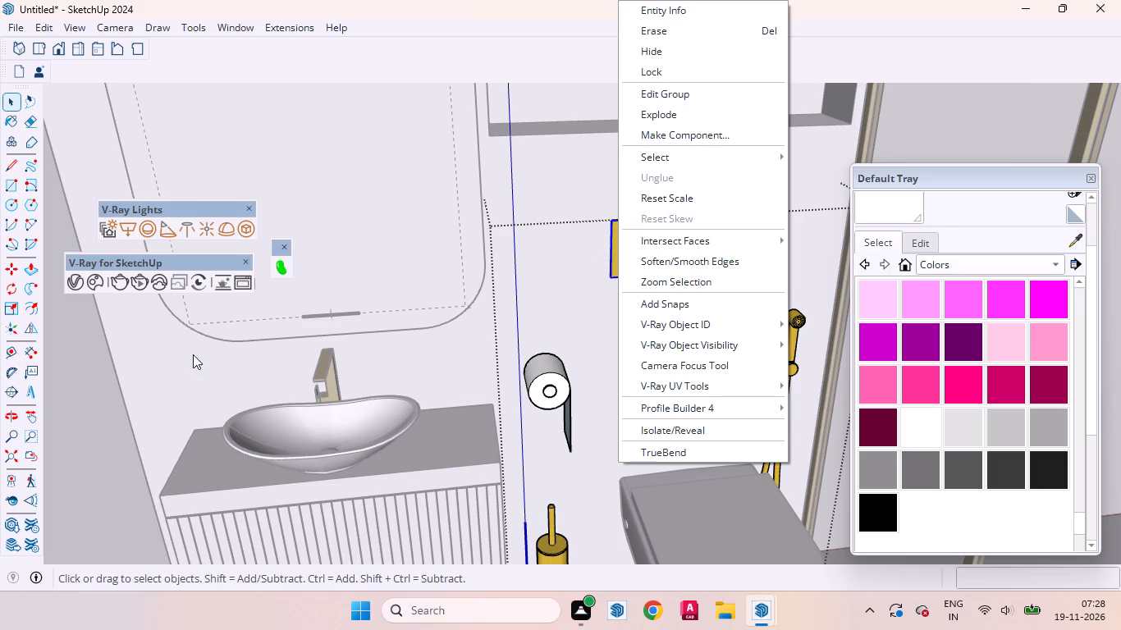
click(81, 359)
scroll(357, 247, up, 10)
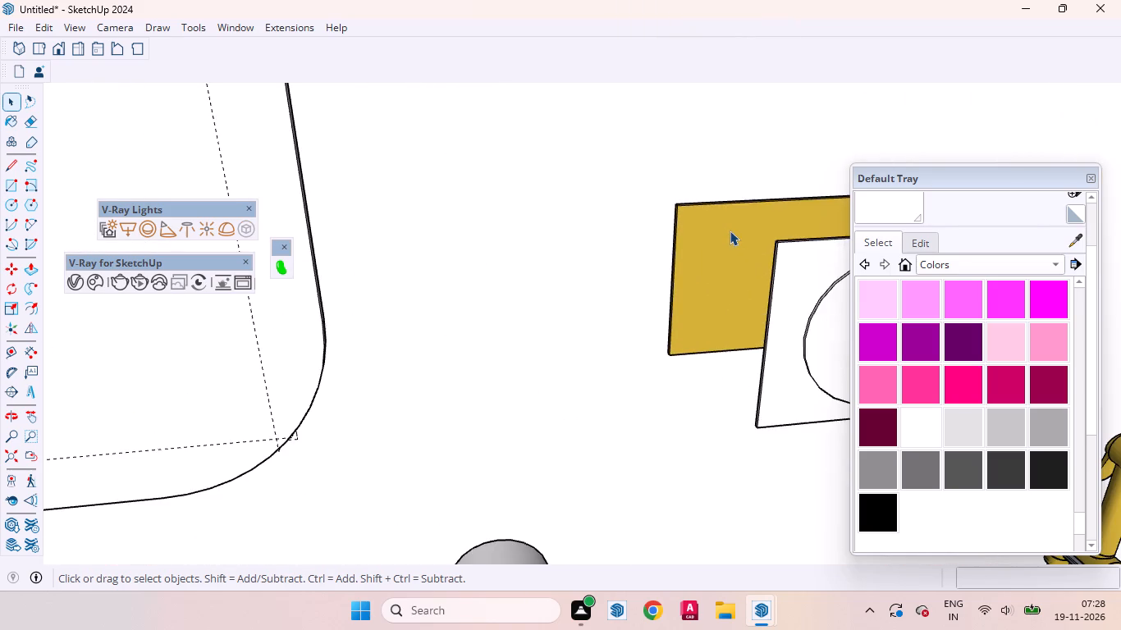
triple_click(730, 231)
click(730, 232)
triple_click(715, 237)
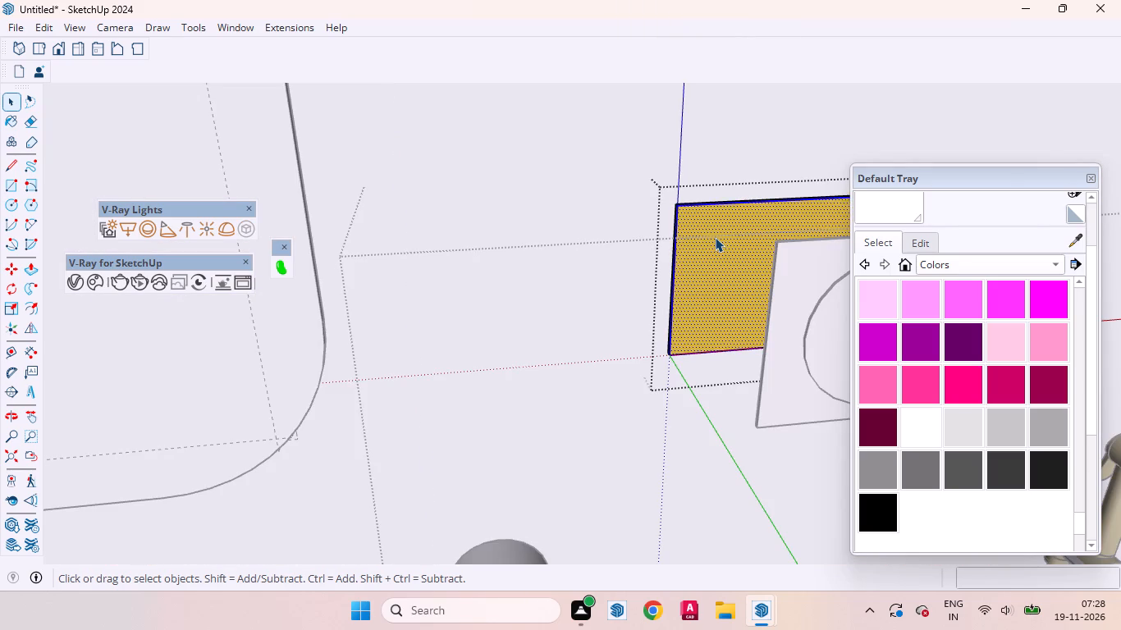
click(715, 237)
right_click(715, 237)
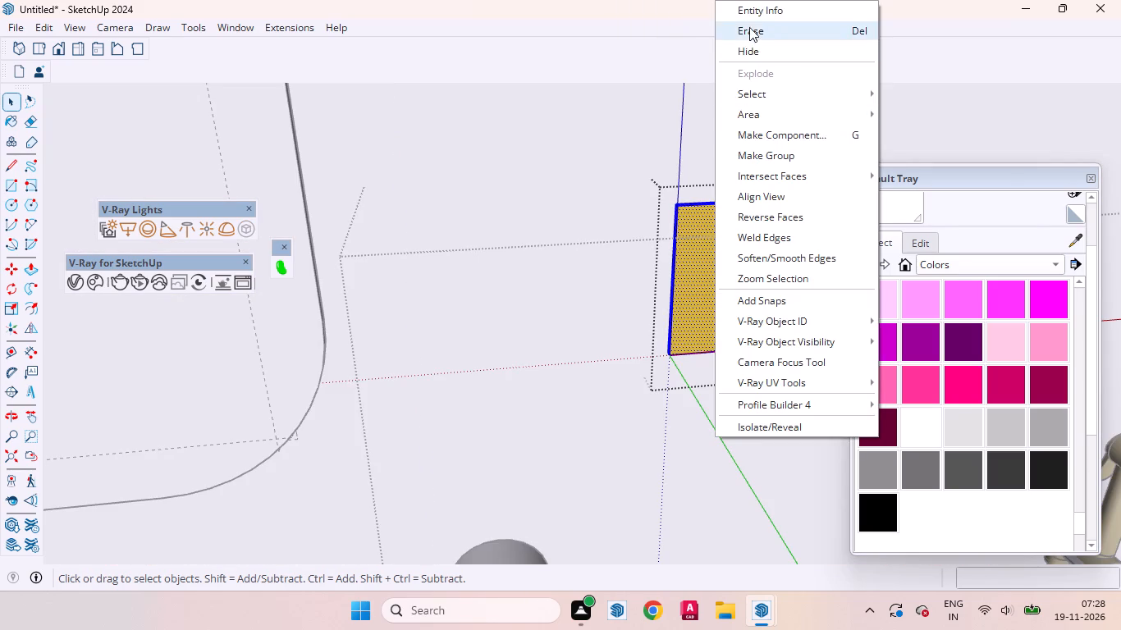
click(749, 27)
scroll(635, 270, down, 20)
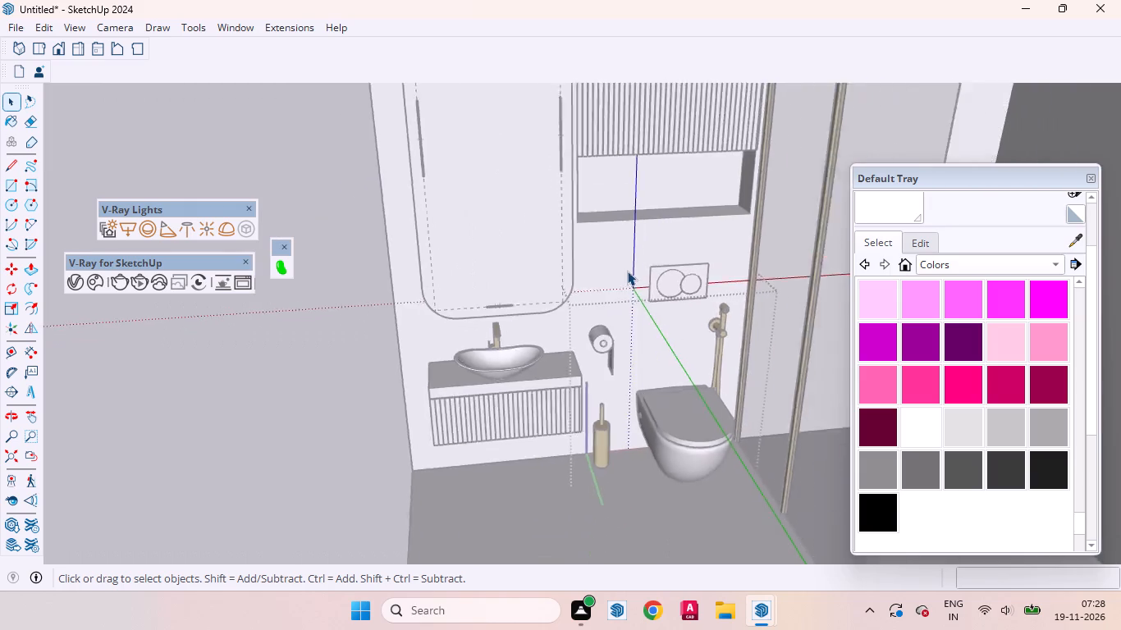
scroll(627, 271, down, 6)
click(411, 405)
scroll(707, 338, up, 3)
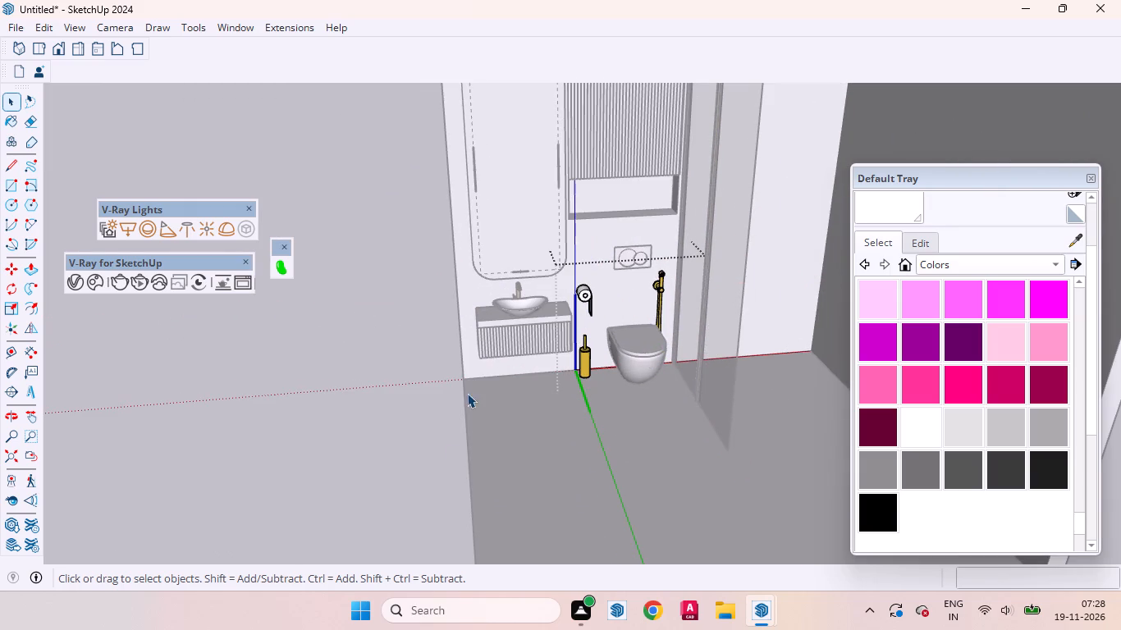
click(245, 402)
Move the toilet with its flush plate about 1 3/16" back toward the wall.
middle_drag(377, 400, 731, 409)
scroll(643, 325, up, 5)
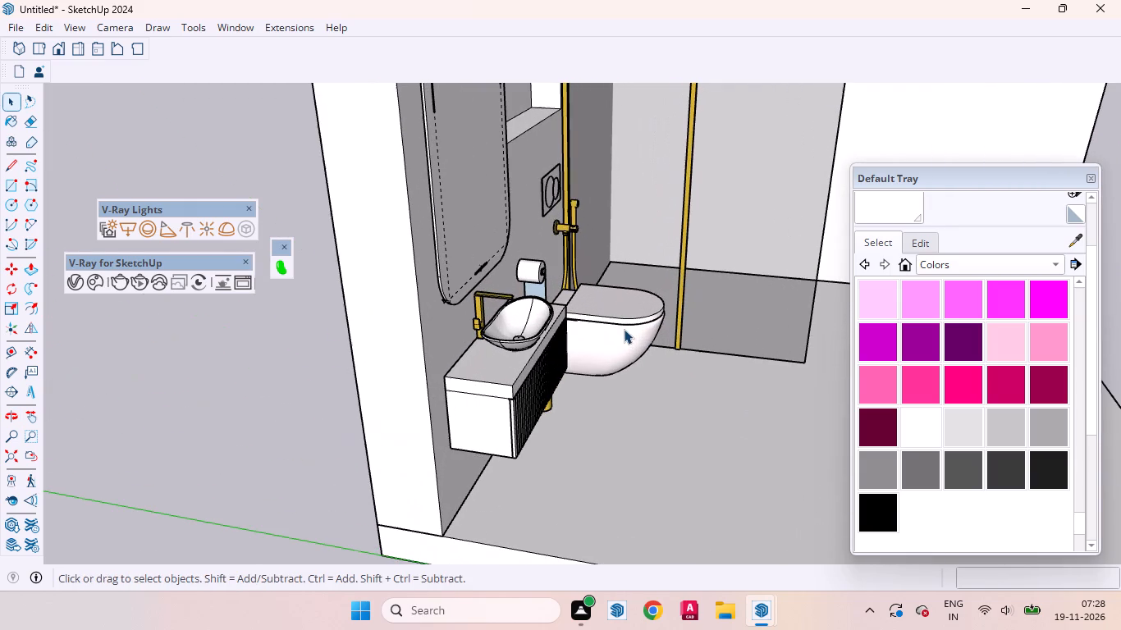
click(616, 328)
scroll(637, 336, up, 6)
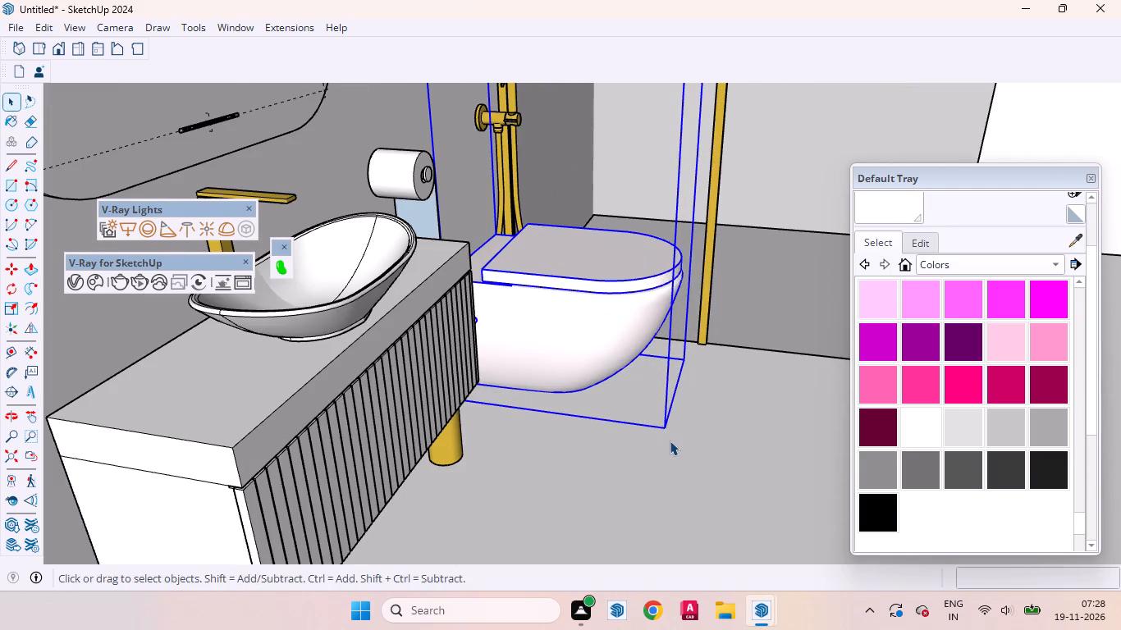
key(m)
scroll(655, 461, up, 4)
click(707, 458)
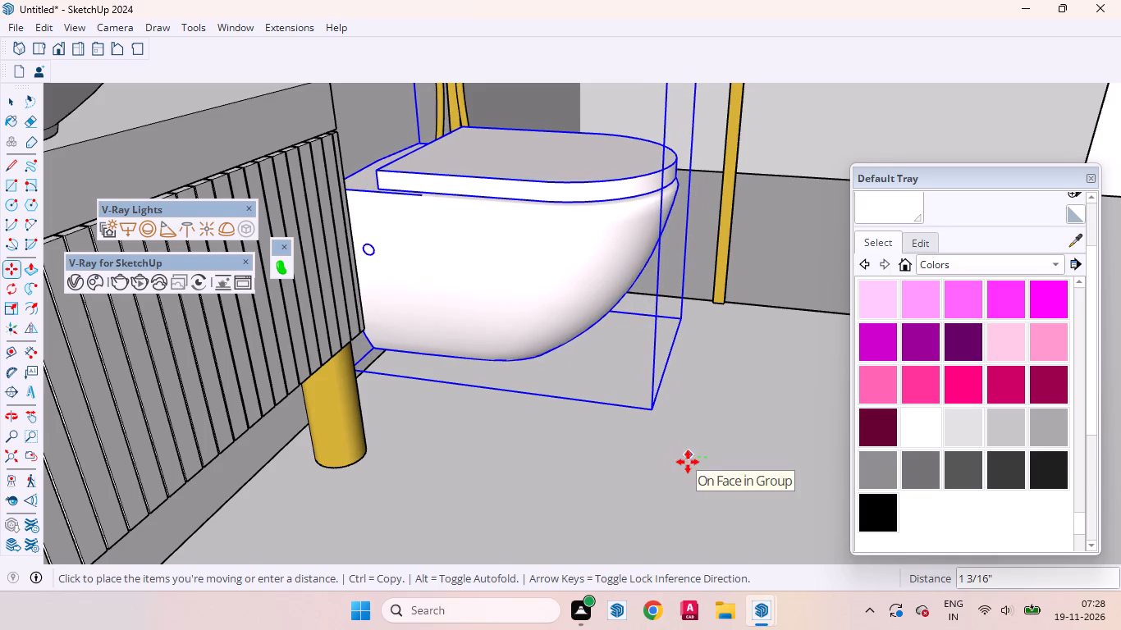
click(688, 462)
key(space)
Move the toilet with its flush plate slightly further back so the plate sits against the wall.
scroll(616, 494, down, 8)
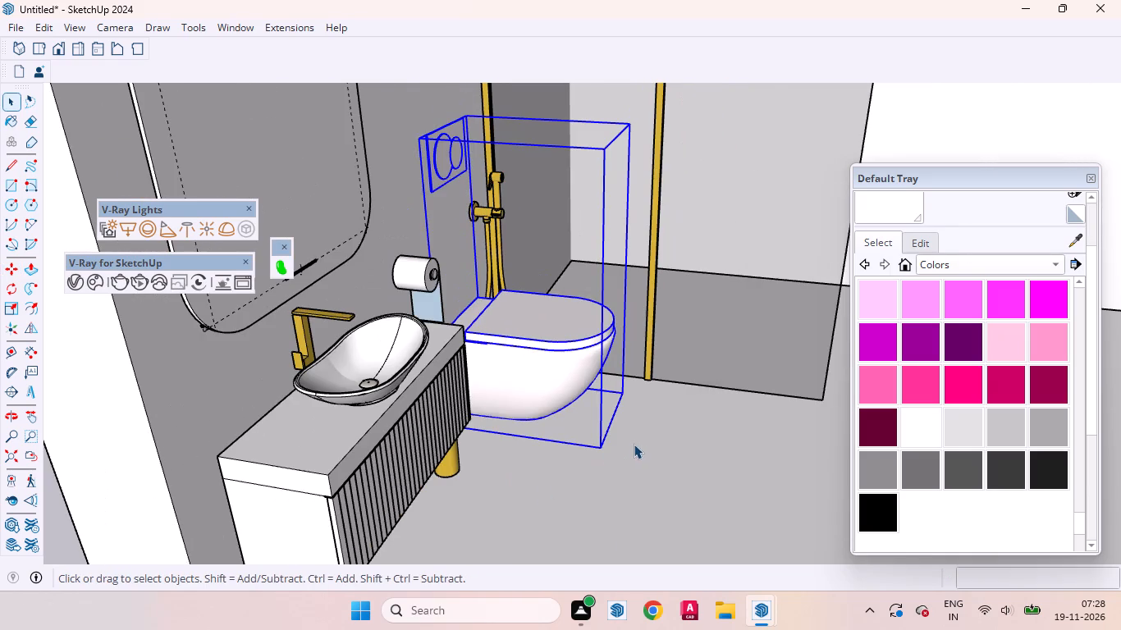
scroll(458, 171, up, 15)
middle_drag(382, 142, 398, 145)
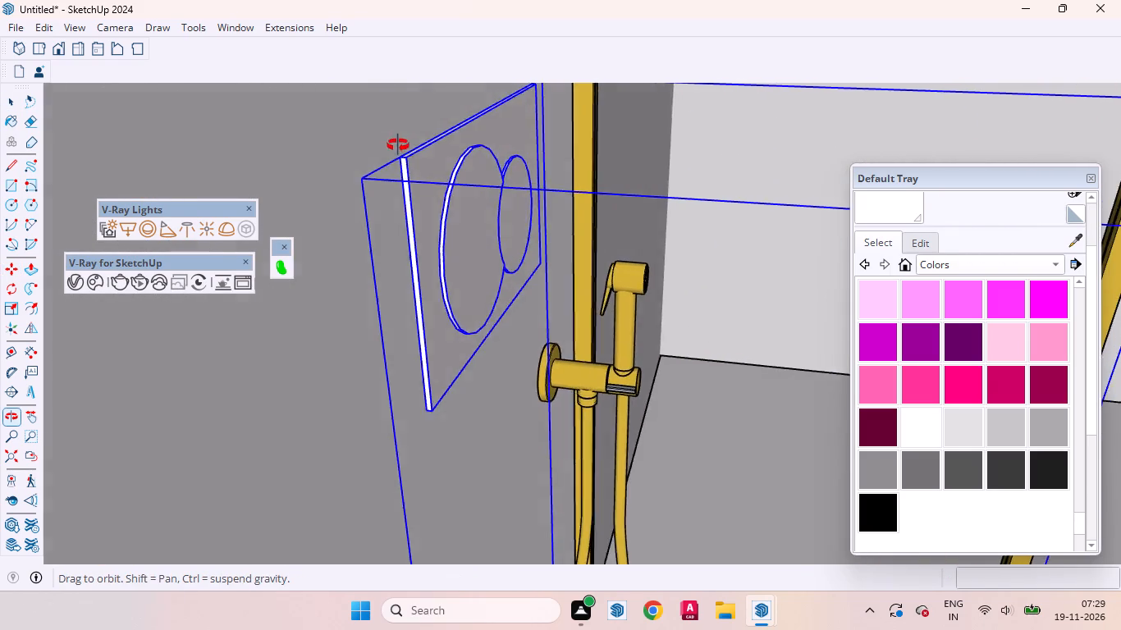
middle_drag(398, 145, 483, 162)
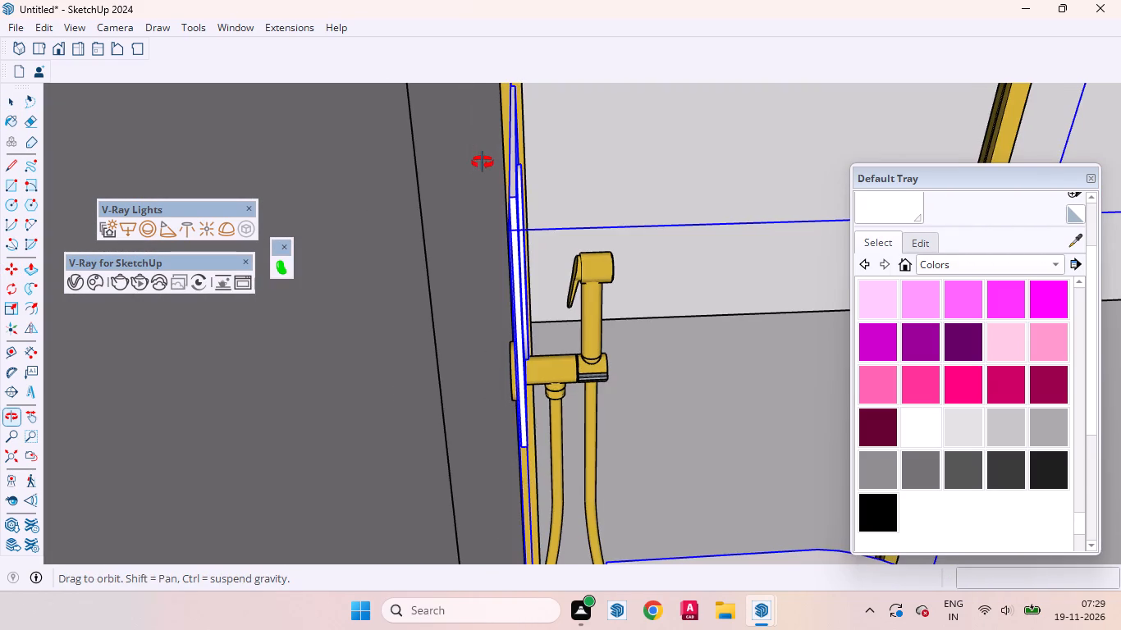
middle_drag(483, 162, 484, 166)
scroll(512, 203, up, 2)
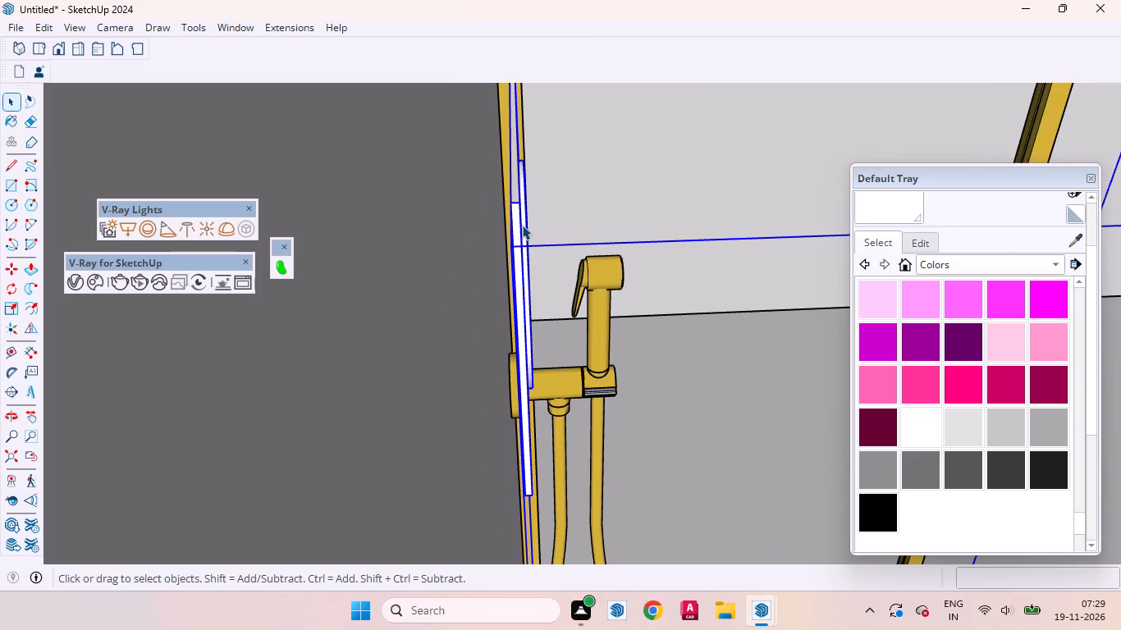
key(m)
click(509, 246)
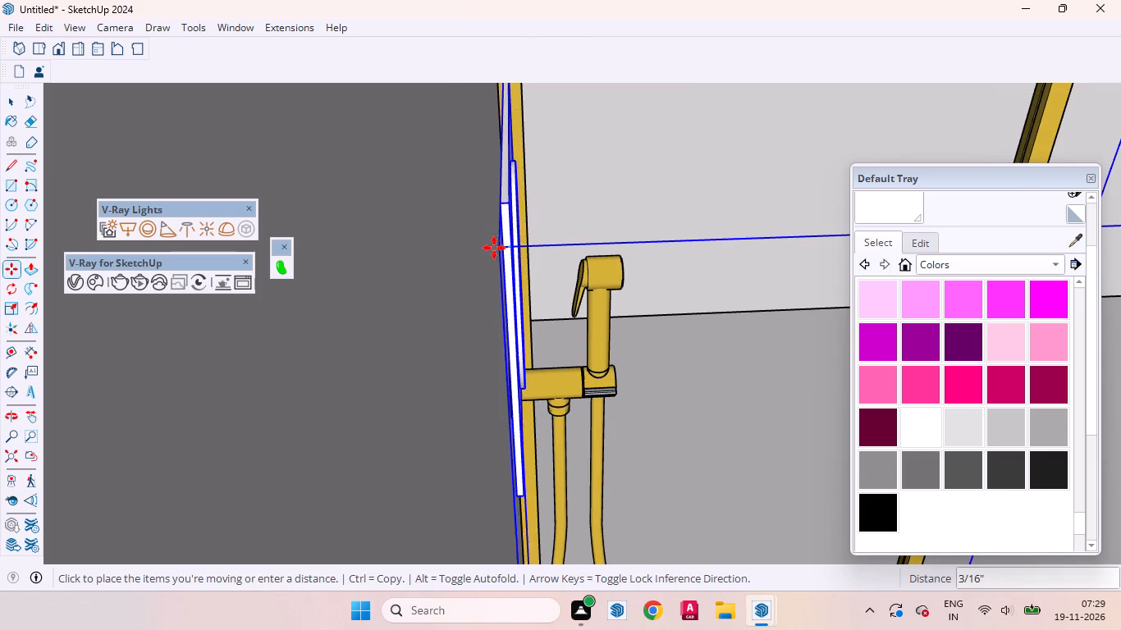
click(471, 249)
key(space)
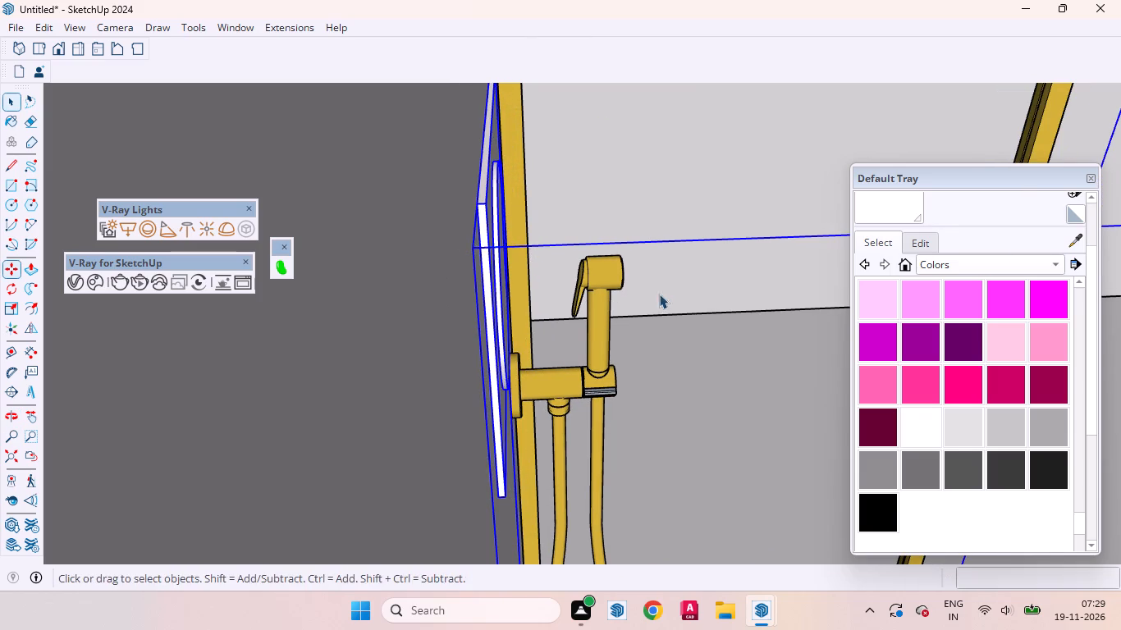
Move the toilet with its flush plate about 2" sideways along the wall, away from the hand shower.
middle_drag(649, 296, 327, 322)
scroll(428, 238, down, 17)
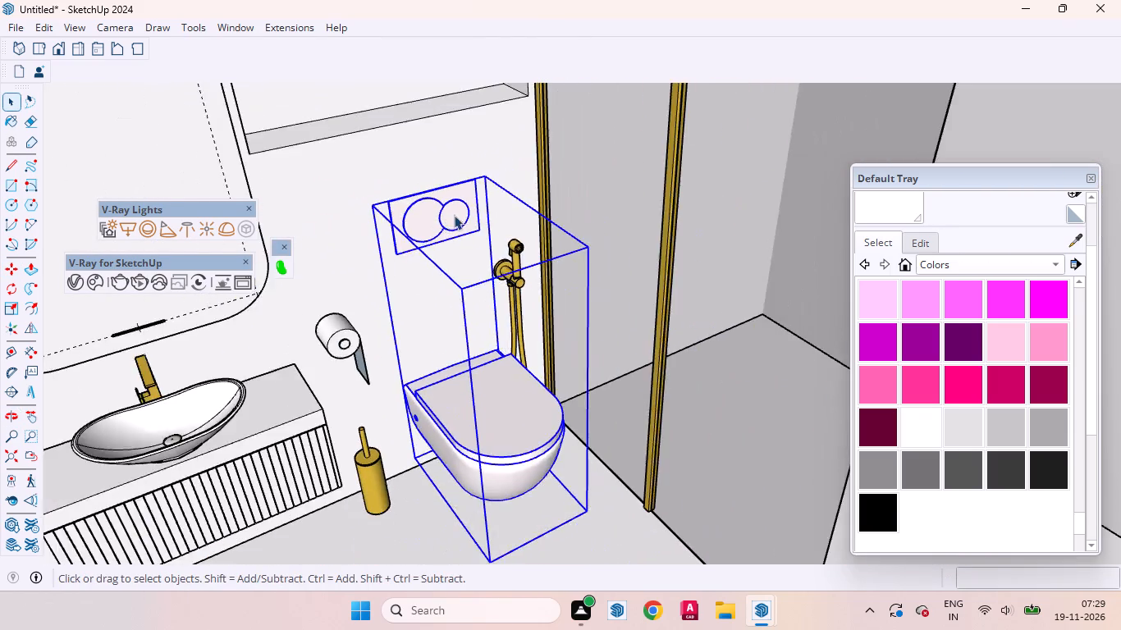
scroll(454, 215, down, 3)
middle_drag(476, 313, 323, 283)
scroll(513, 214, down, 1)
scroll(527, 189, up, 1)
scroll(538, 172, down, 2)
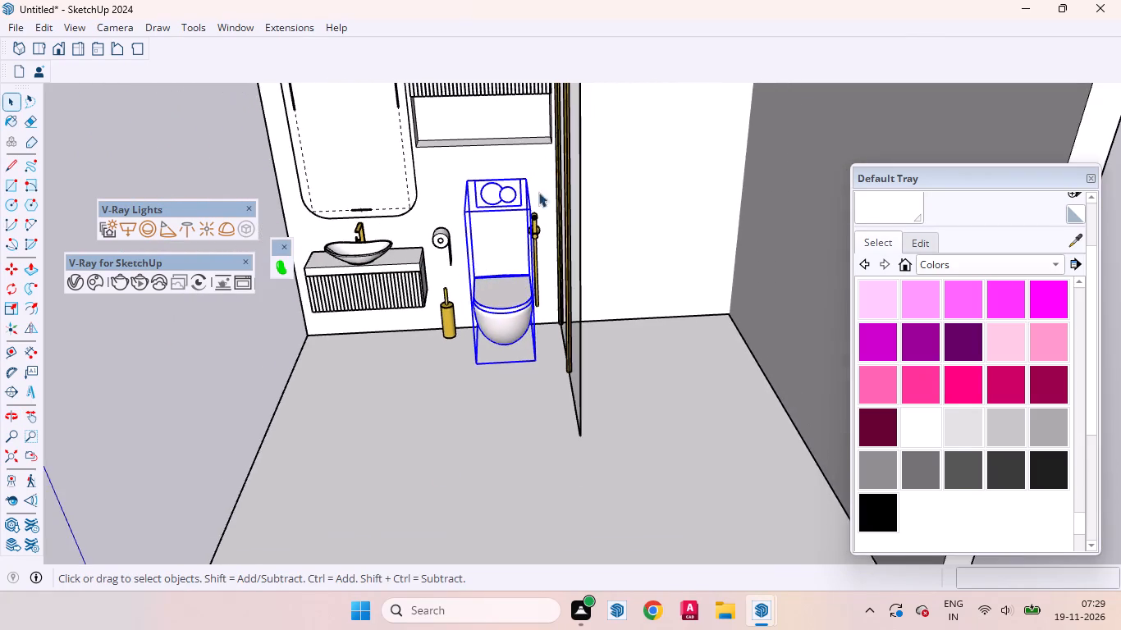
scroll(451, 467, up, 5)
key(m)
scroll(538, 489, down, 2)
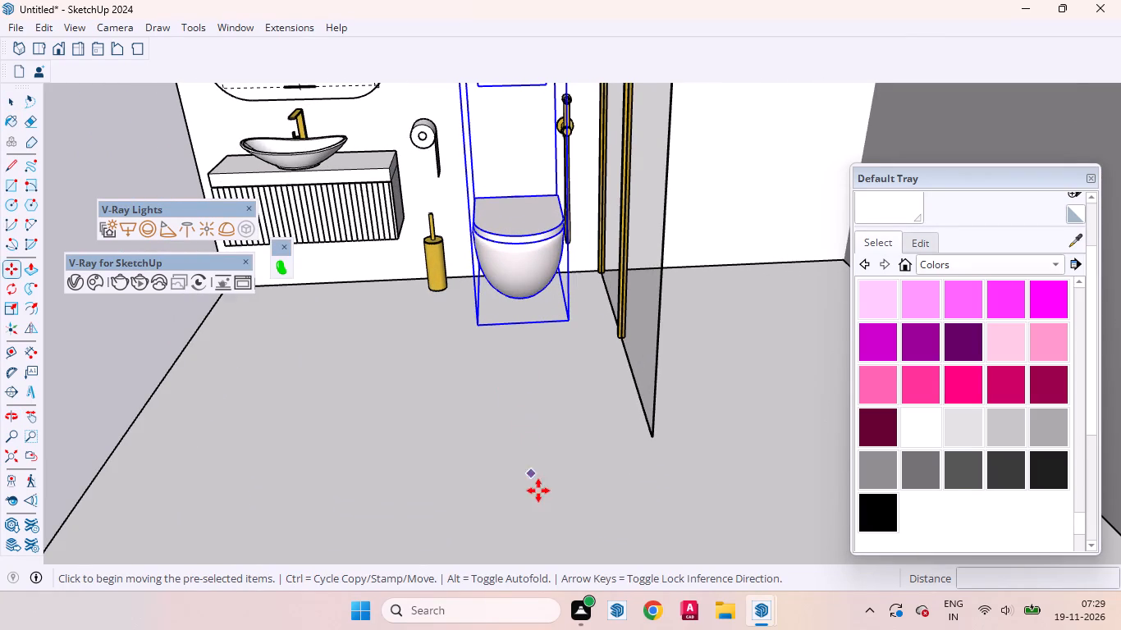
click(557, 384)
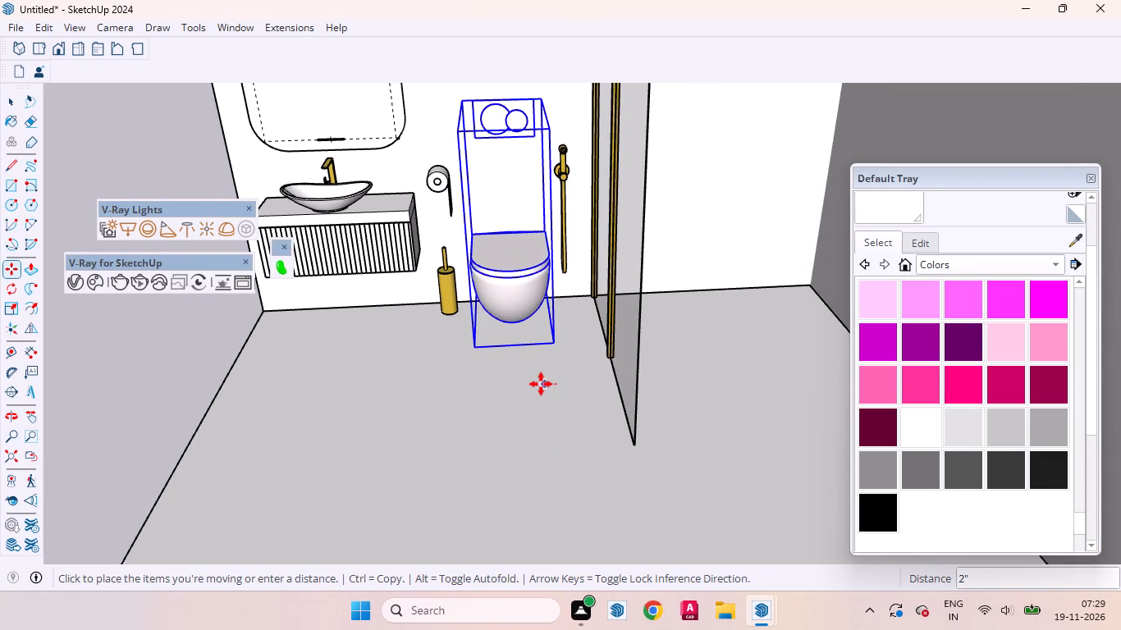
click(541, 384)
key(space)
click(149, 393)
Sample the gold material from the glass partition's profile and try painting the flush plate as a whole group.
scroll(696, 420, down, 4)
scroll(551, 237, up, 6)
middle_drag(583, 272, 617, 48)
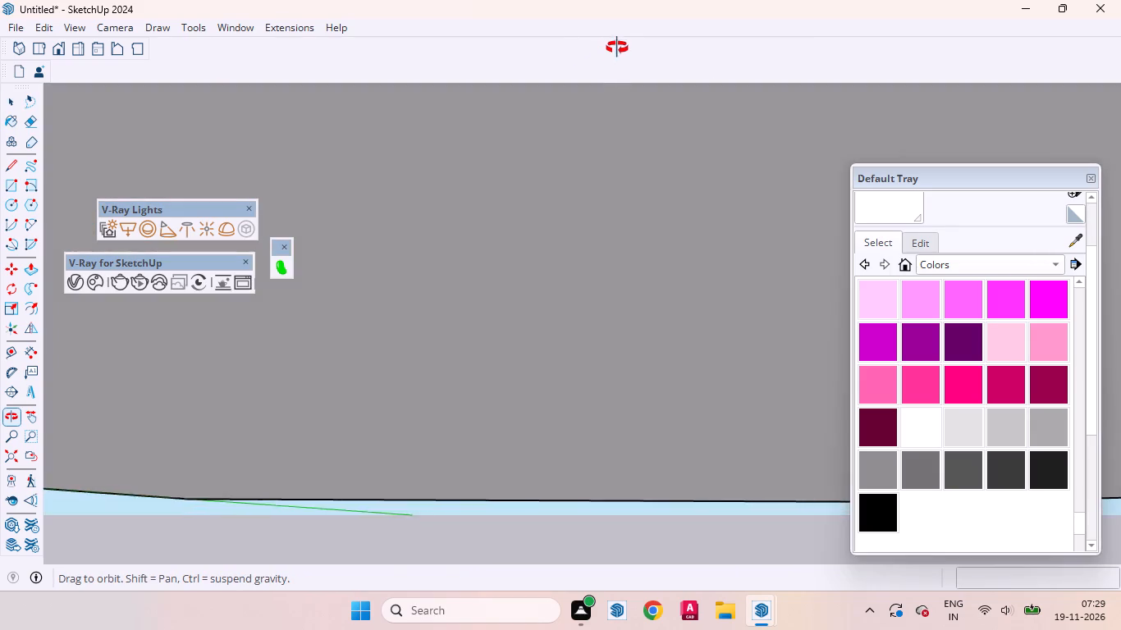
middle_drag(617, 48, 530, 161)
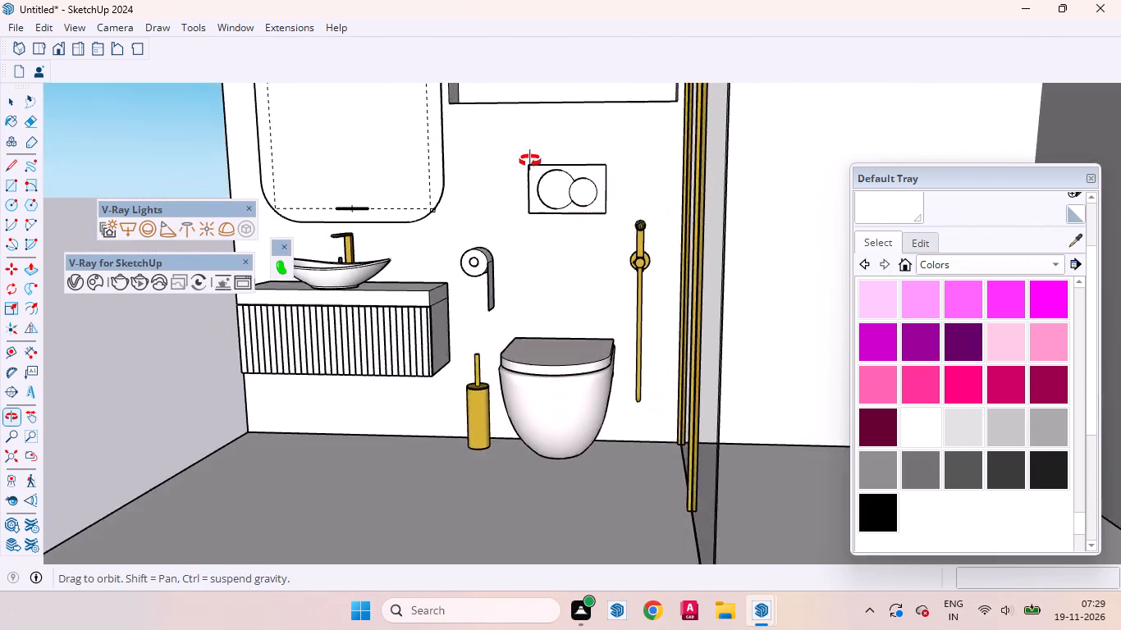
middle_drag(530, 161, 555, 222)
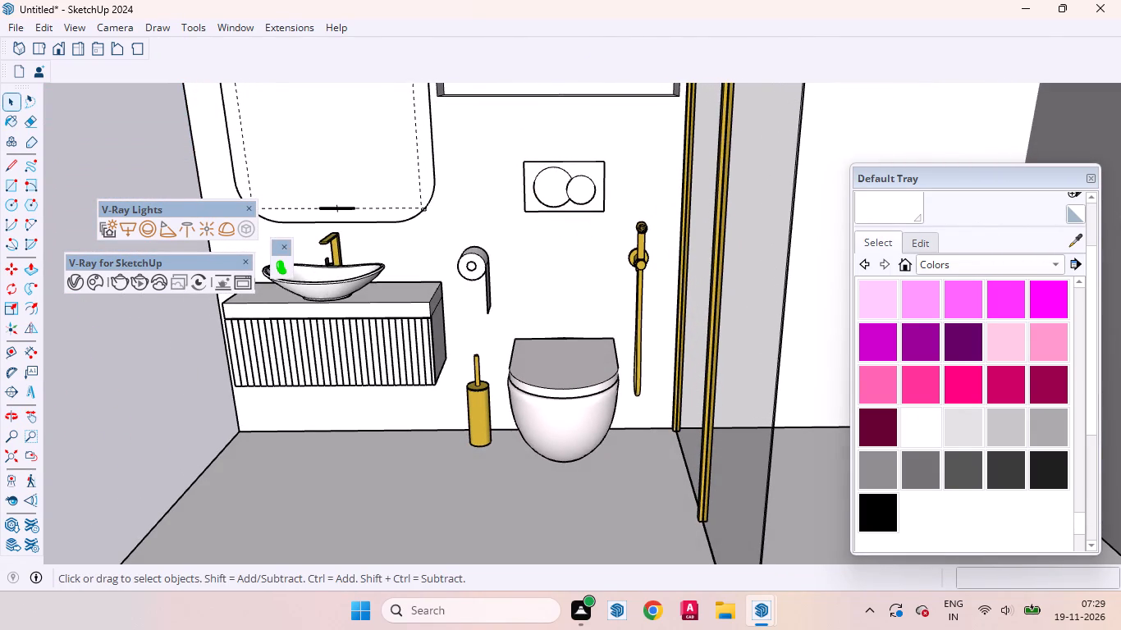
click(1077, 241)
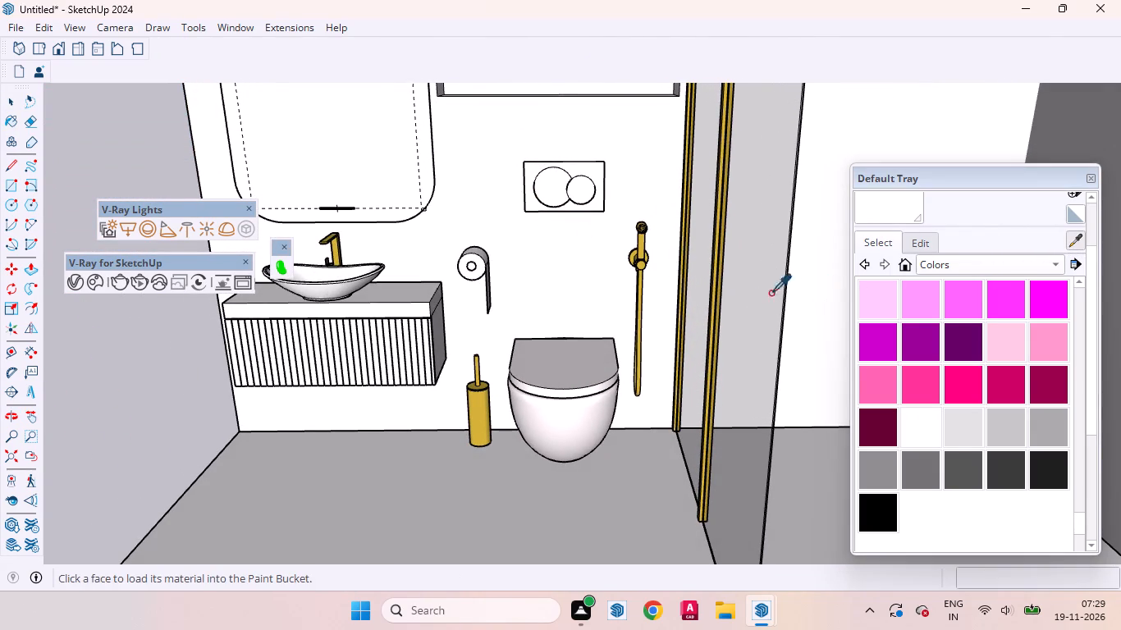
click(716, 237)
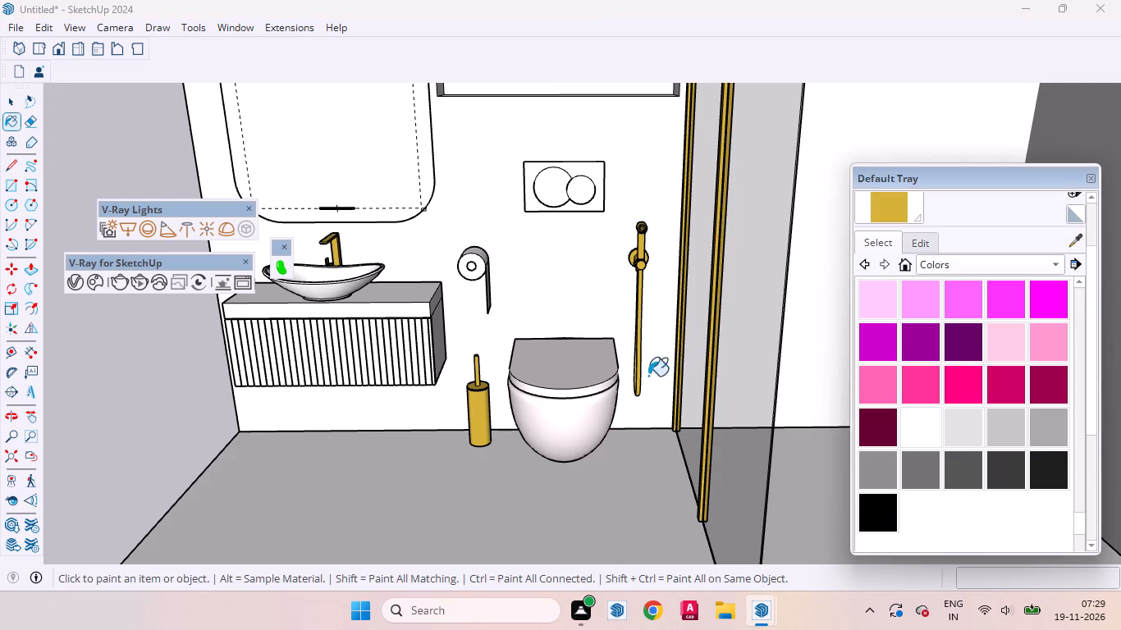
key(space)
double_click(557, 175)
click(556, 184)
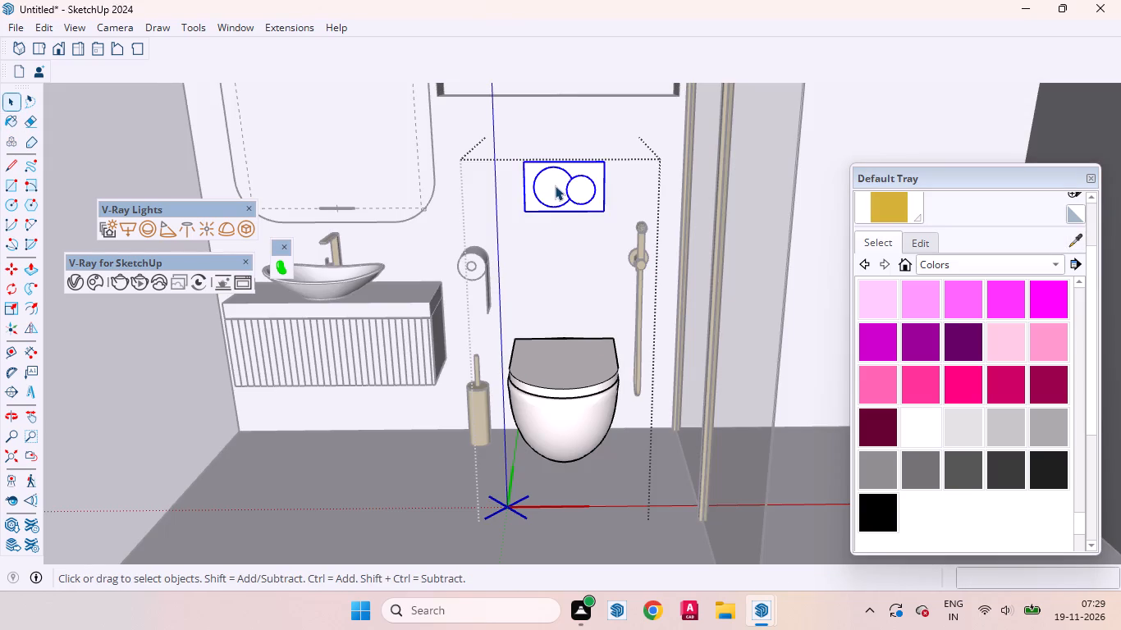
click(555, 185)
click(917, 207)
click(570, 203)
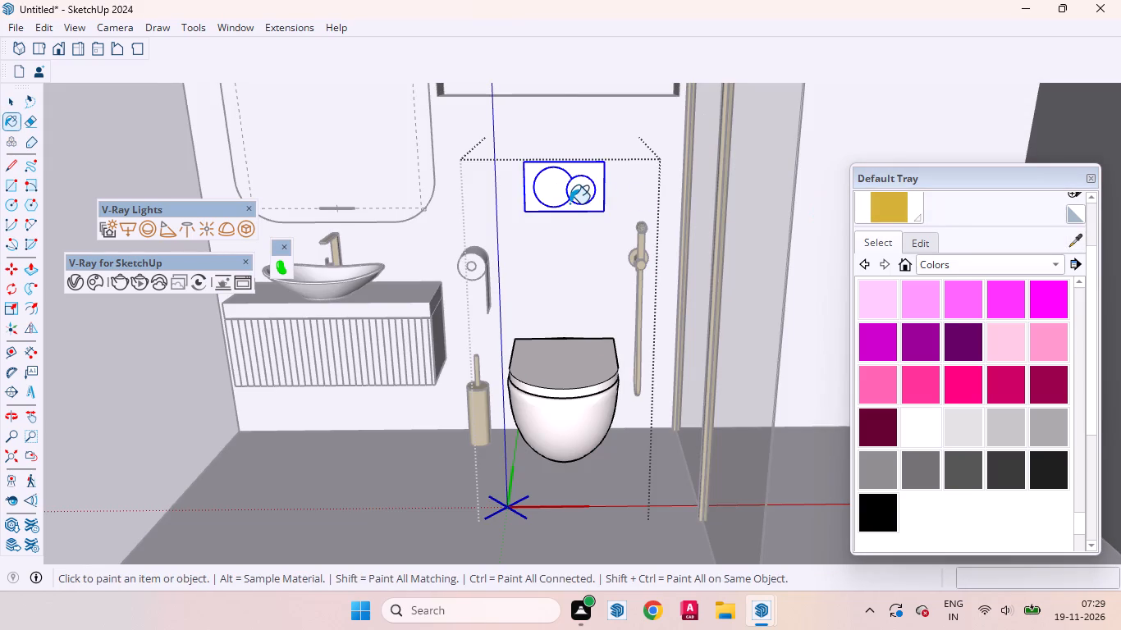
click(570, 184)
Paint all faces inside the flush plate's nested group with the sampled gold and leave the toilet's groups.
key(space)
triple_click(553, 189)
click(553, 189)
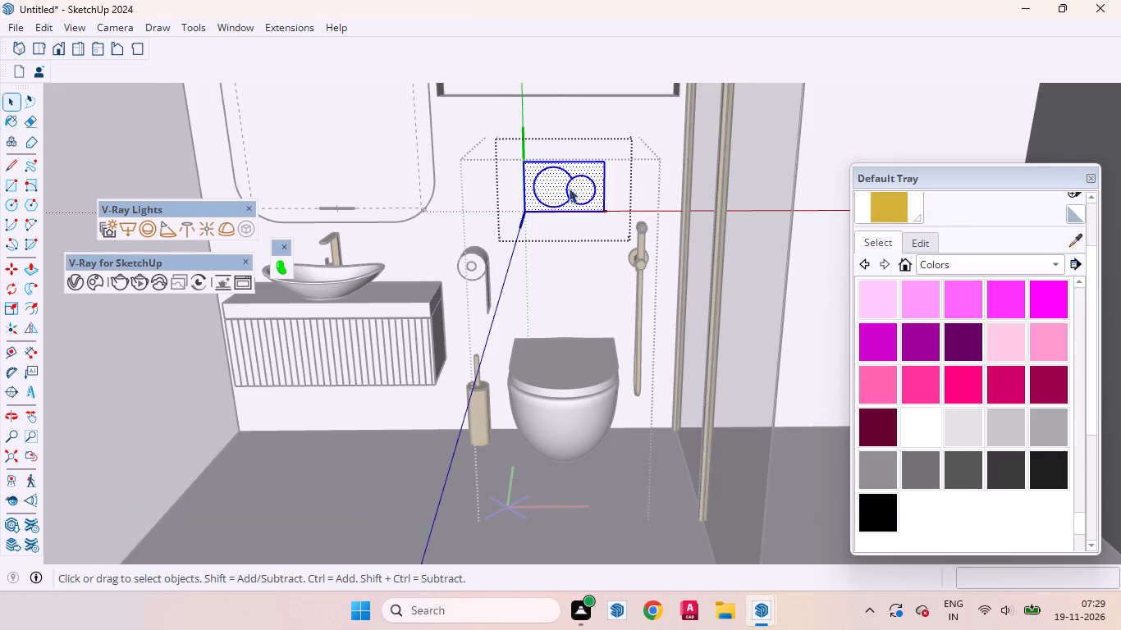
click(897, 200)
click(559, 189)
key(space)
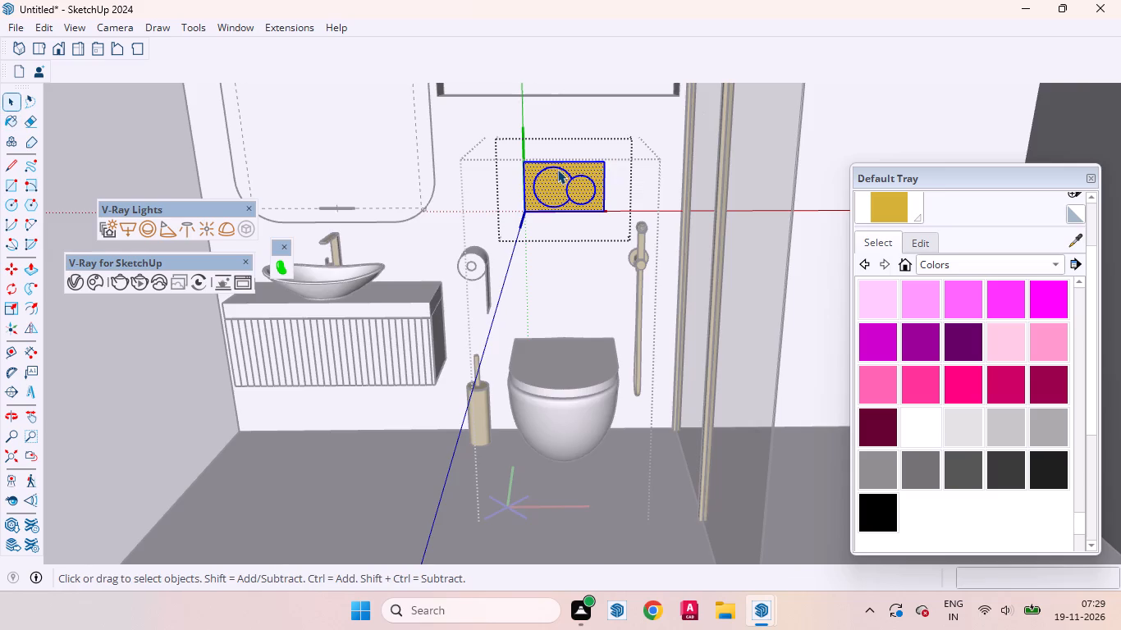
scroll(557, 169, up, 20)
scroll(557, 169, up, 2)
middle_drag(452, 200, 474, 221)
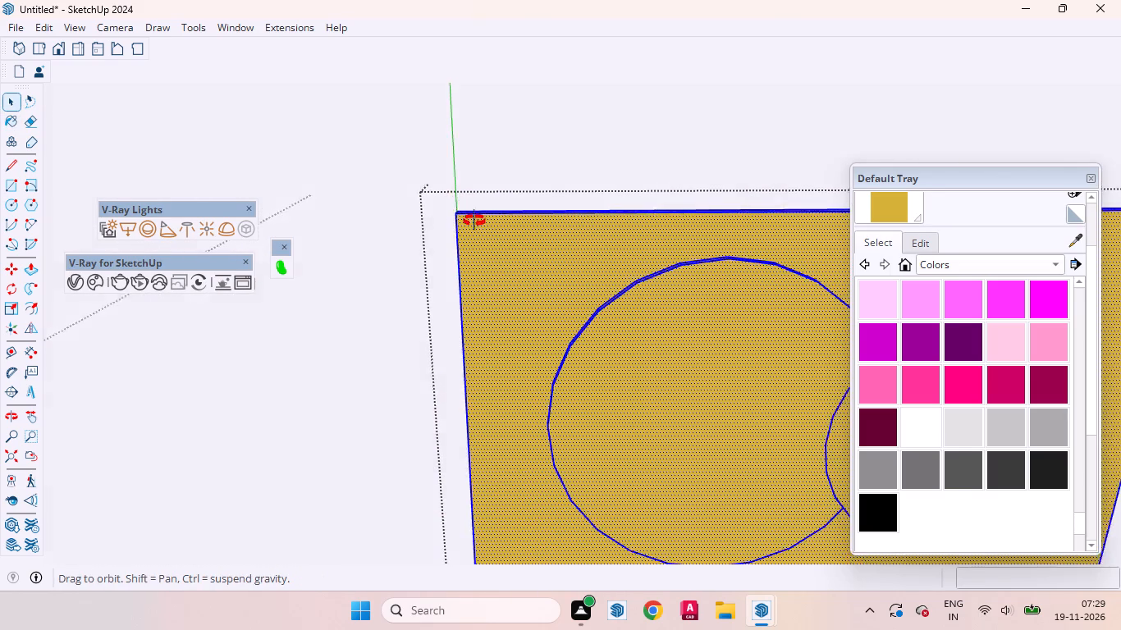
middle_drag(474, 221, 512, 266)
scroll(511, 267, down, 2)
scroll(511, 268, up, 1)
scroll(511, 268, down, 5)
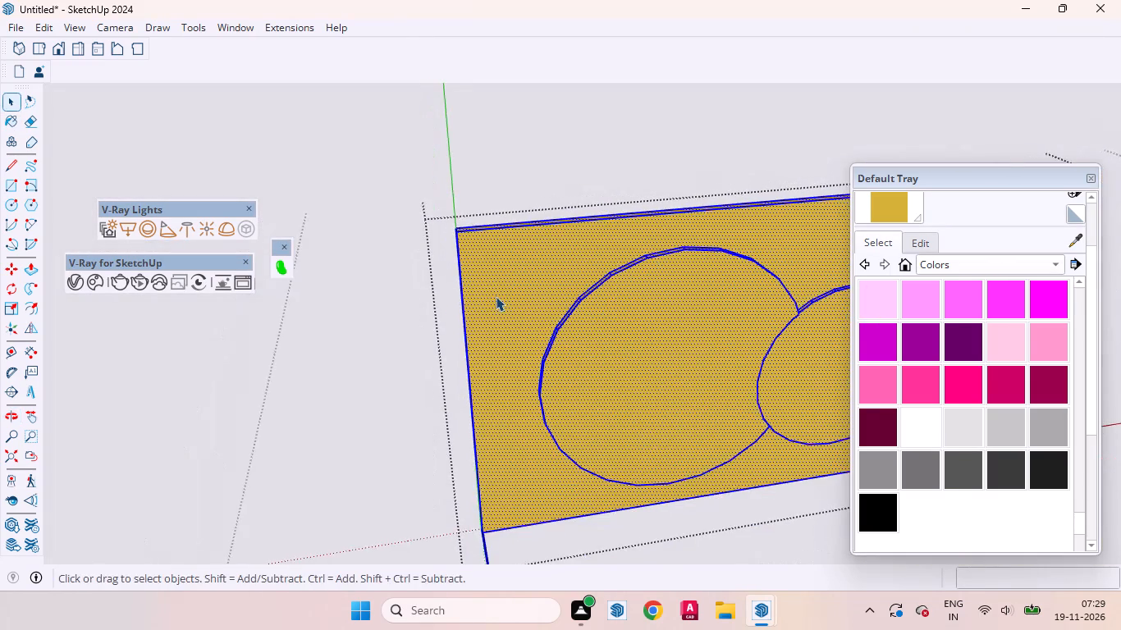
scroll(496, 296, down, 20)
scroll(496, 296, down, 6)
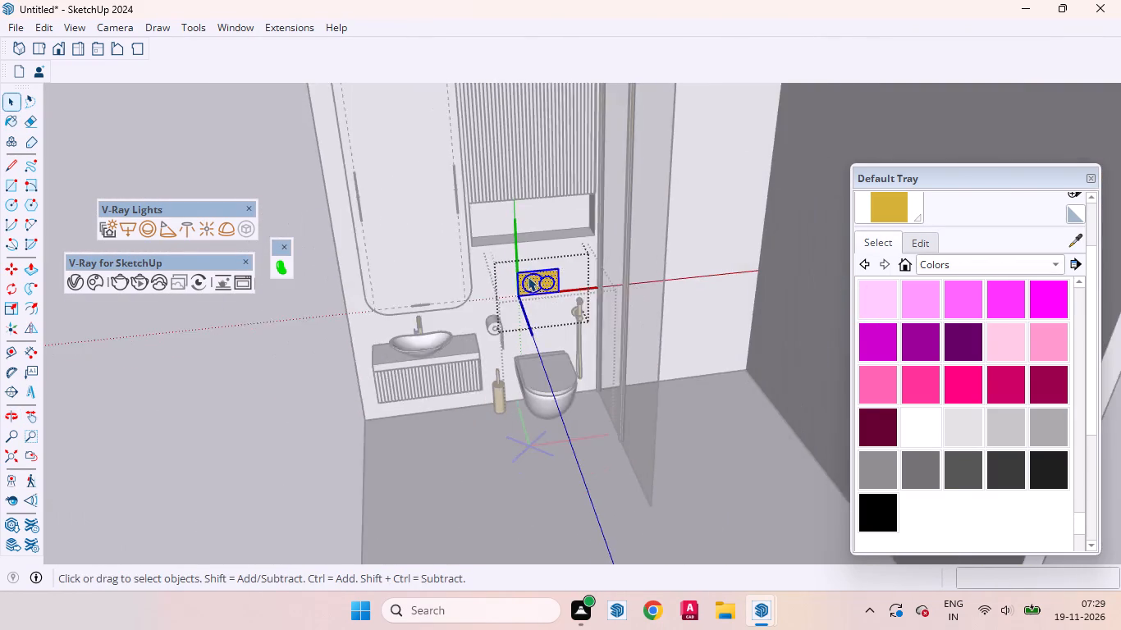
scroll(528, 276, down, 3)
triple_click(210, 411)
double_click(210, 410)
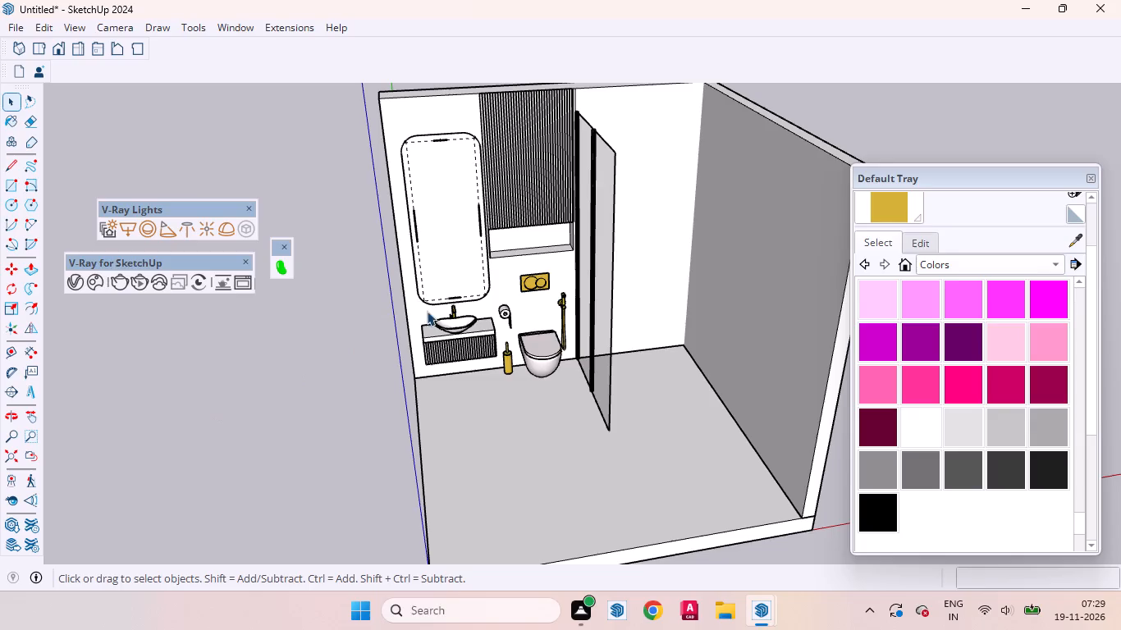
Sample the vanity countertop's white material, Color M00, with the V-Ray Asset Editor open and make it editable in V-Ray.
scroll(564, 322, up, 4)
middle_drag(565, 364, 533, 220)
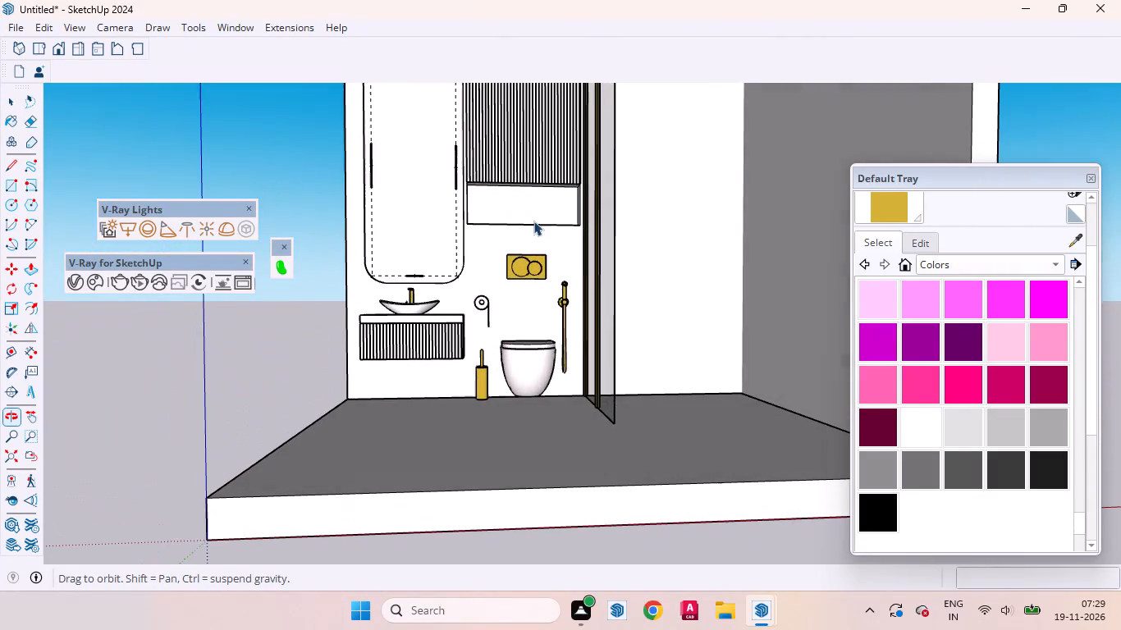
scroll(434, 317, up, 1)
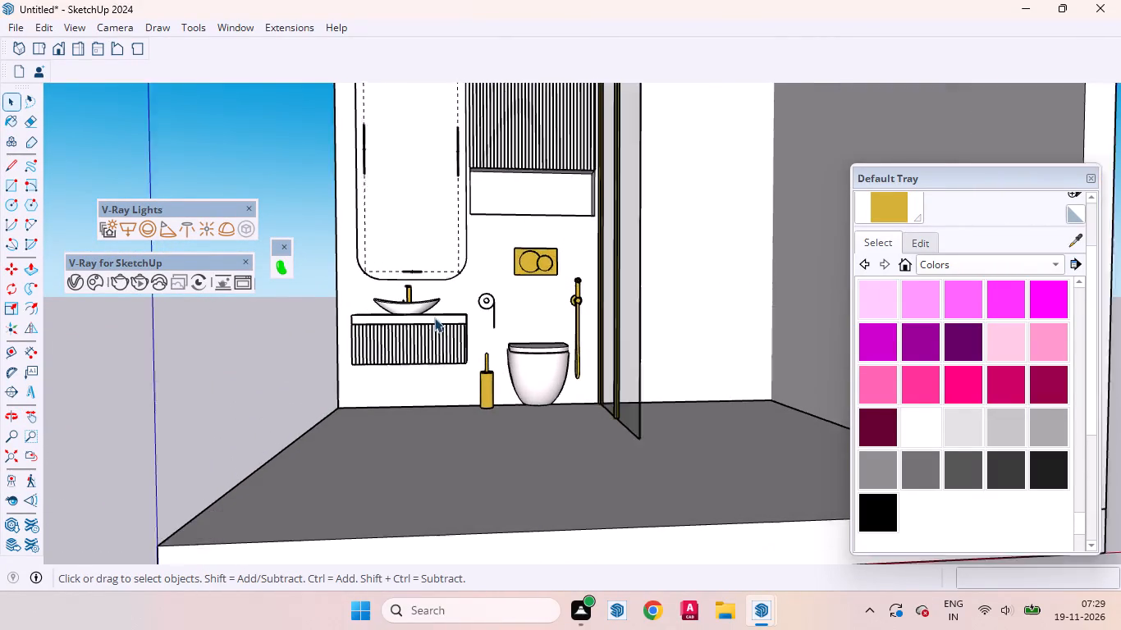
scroll(434, 317, up, 3)
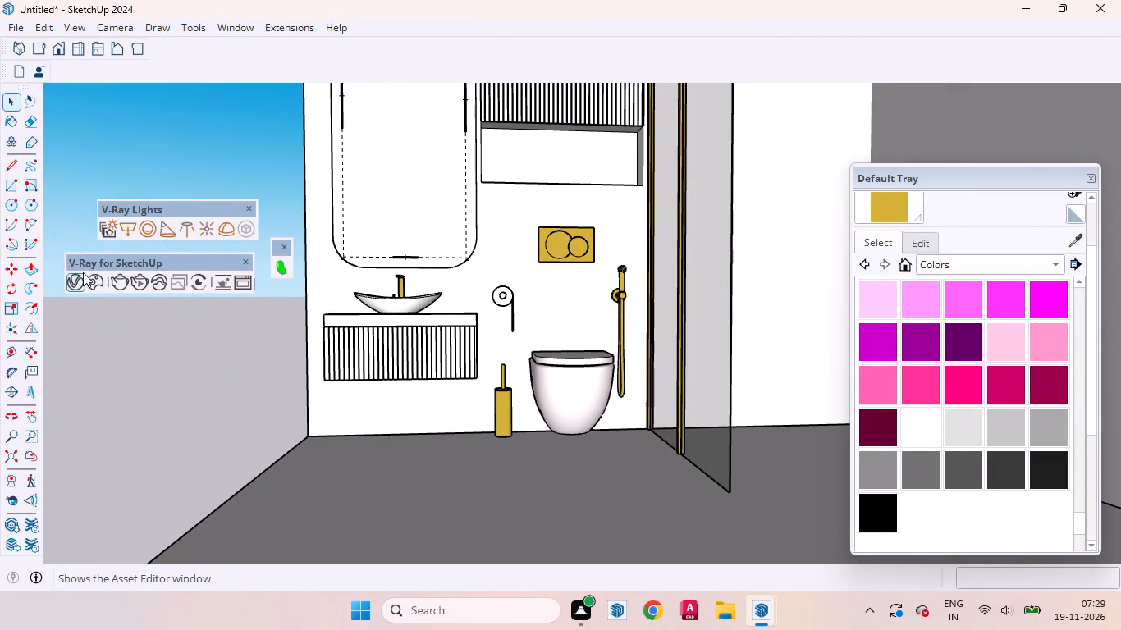
click(77, 276)
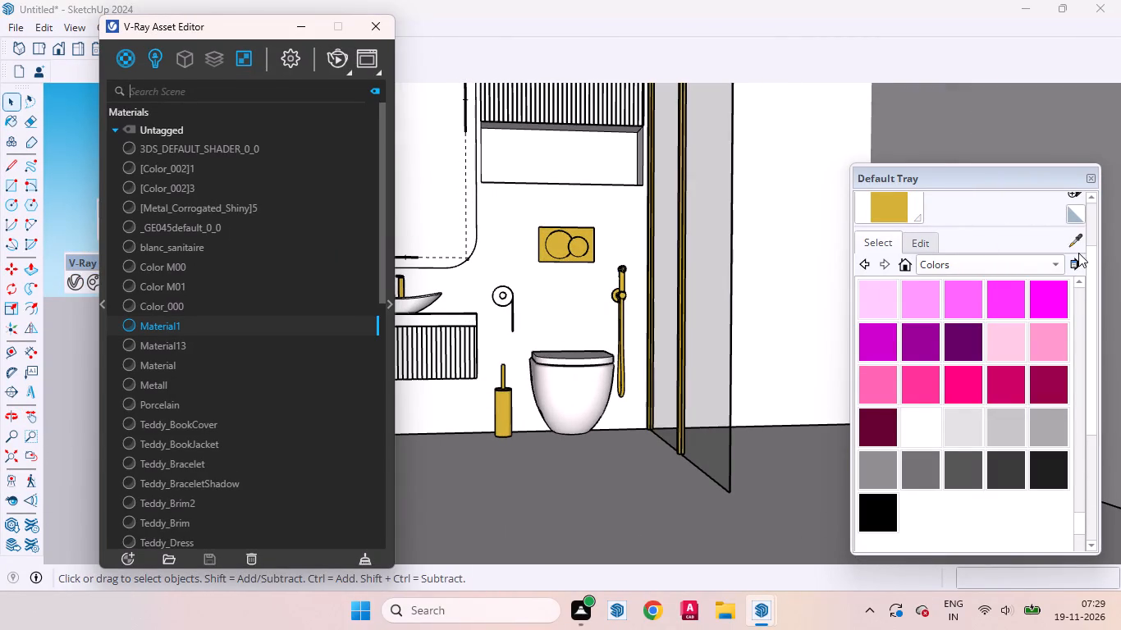
click(1076, 240)
scroll(438, 317, up, 5)
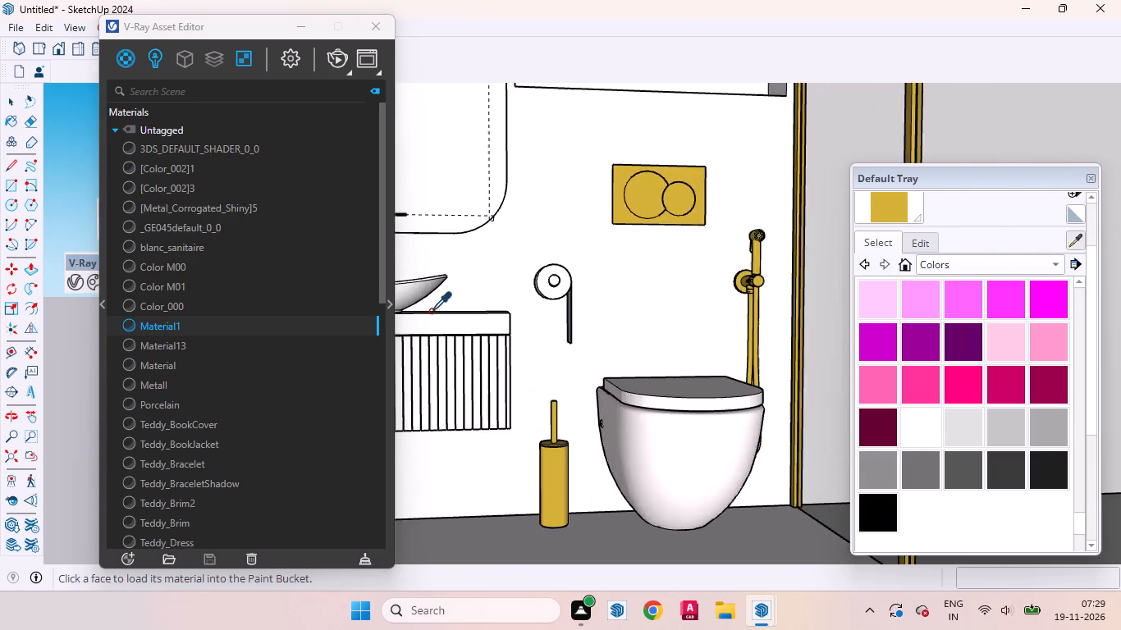
scroll(431, 311, up, 4)
click(479, 326)
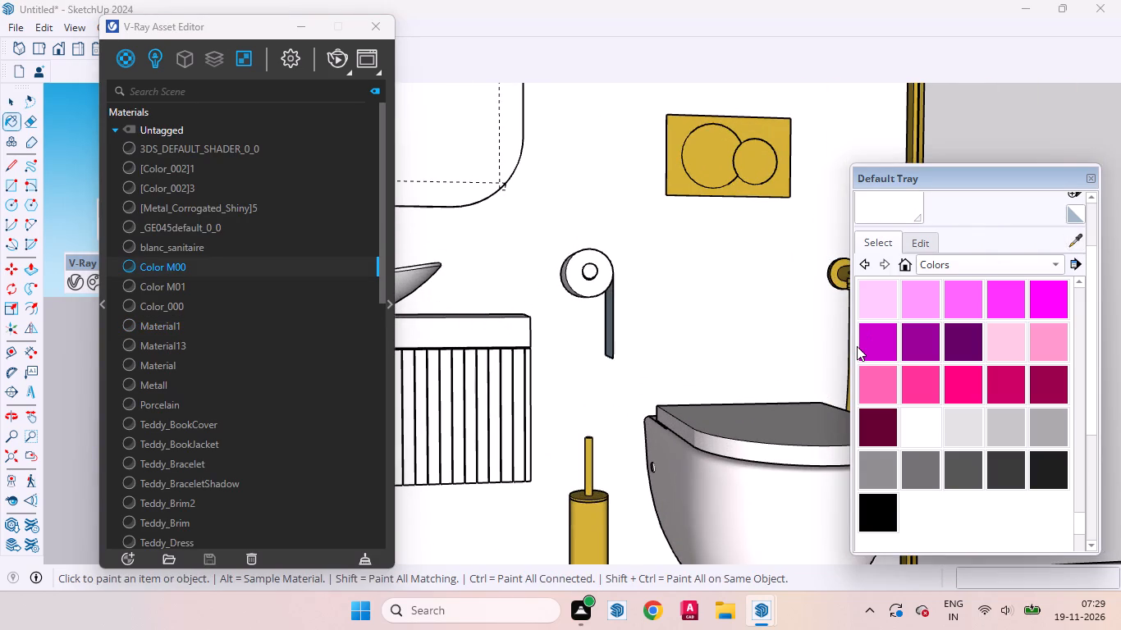
click(387, 297)
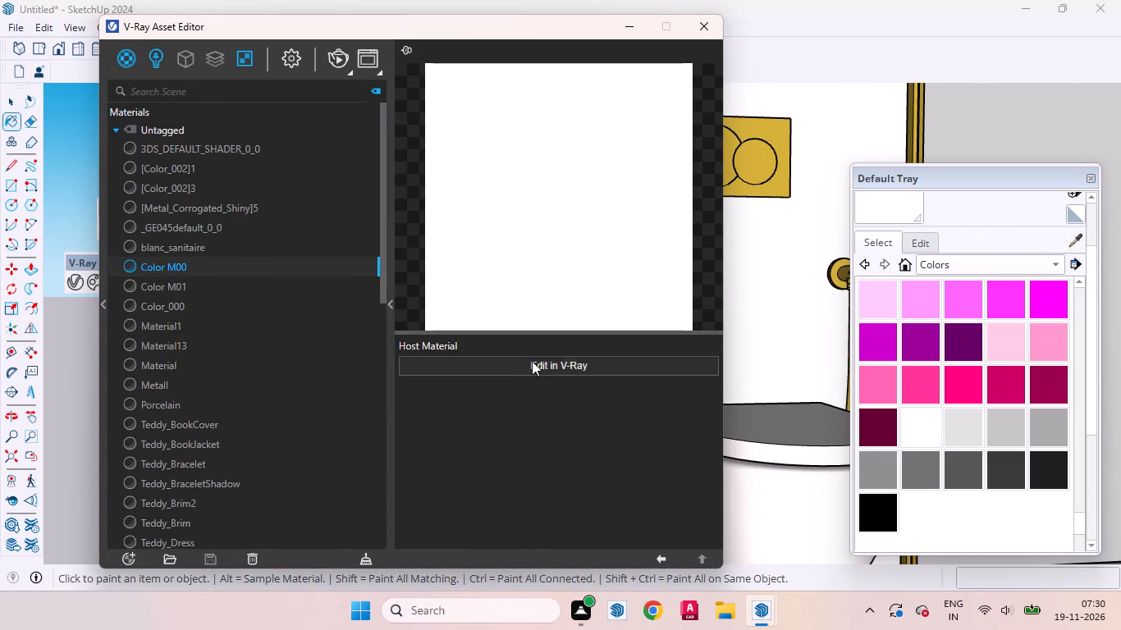
click(532, 364)
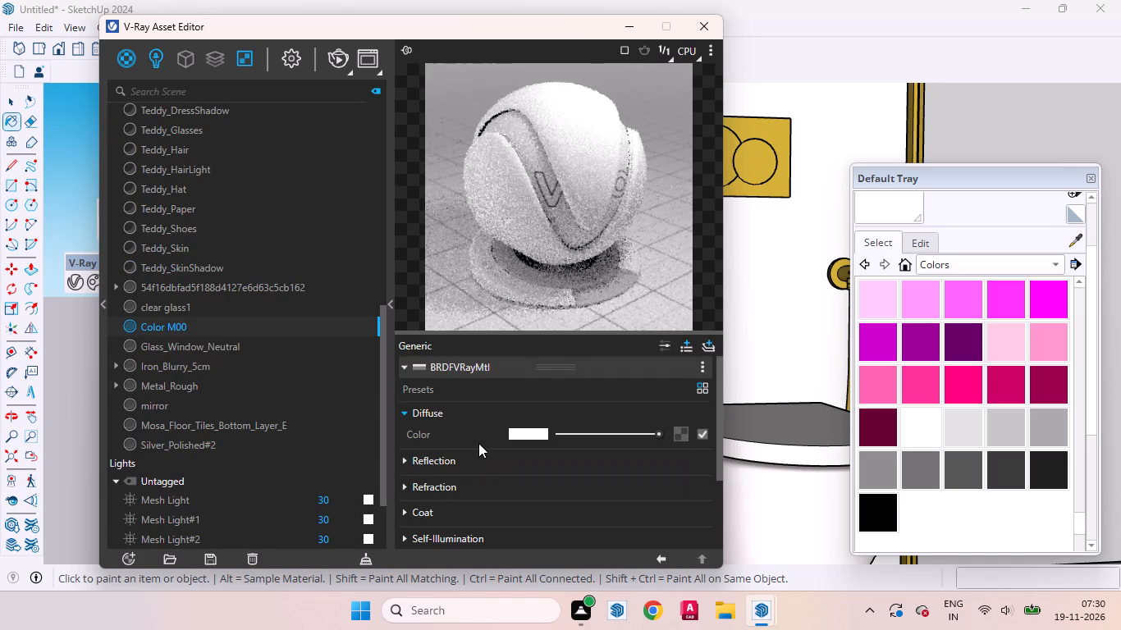
Raise the reflection colour of Color M00 from black to light grey and collapse its settings.
click(456, 465)
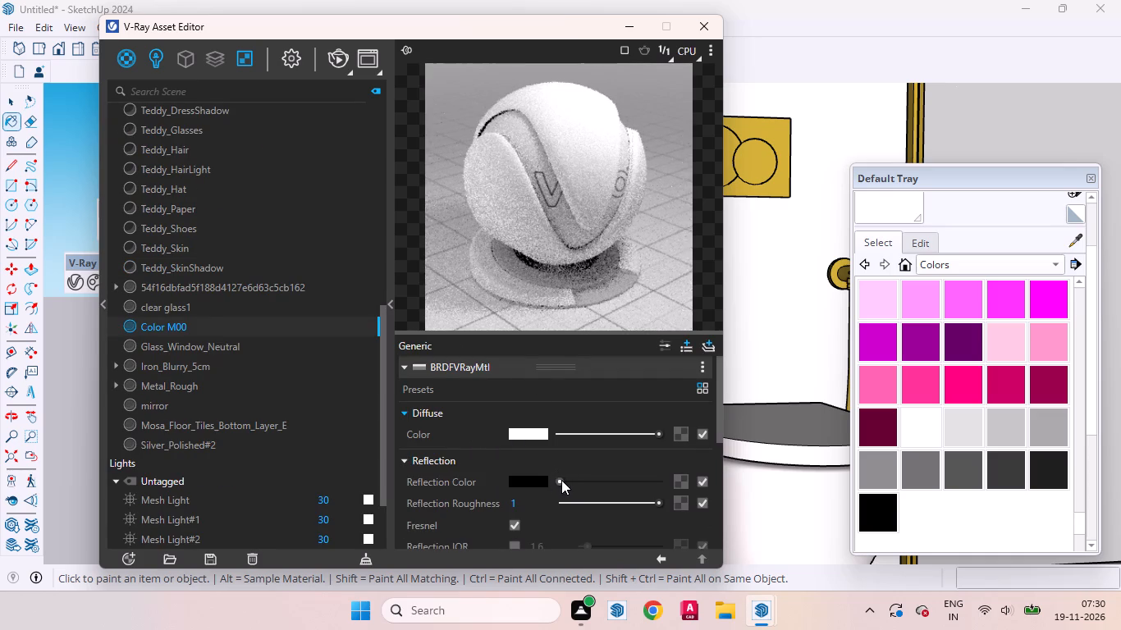
drag(559, 482, 605, 490)
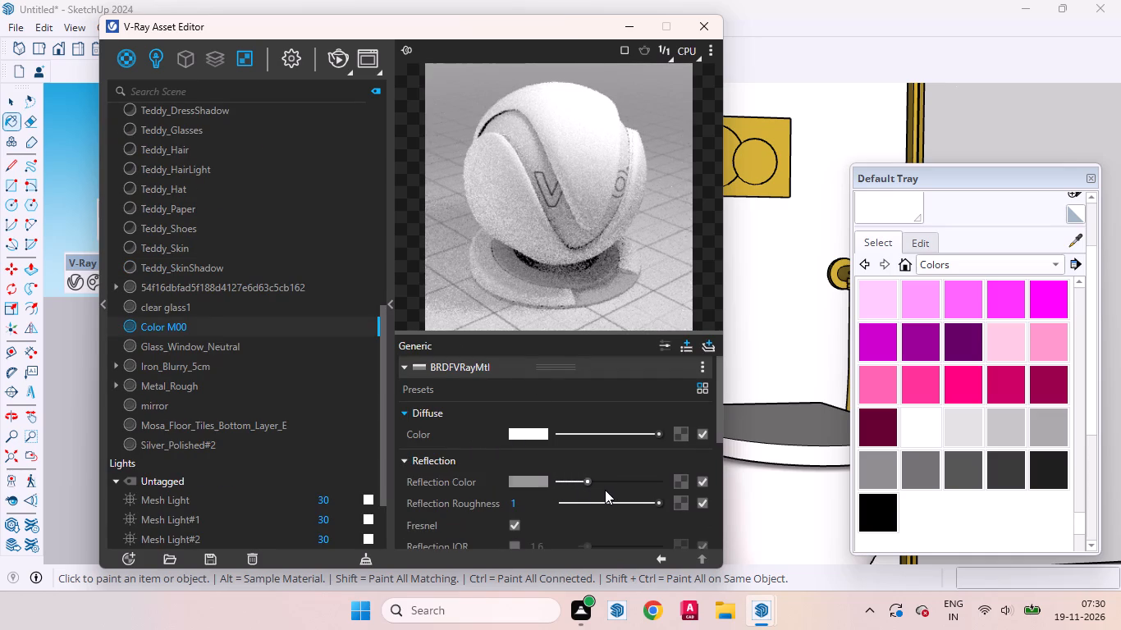
drag(605, 490, 615, 490)
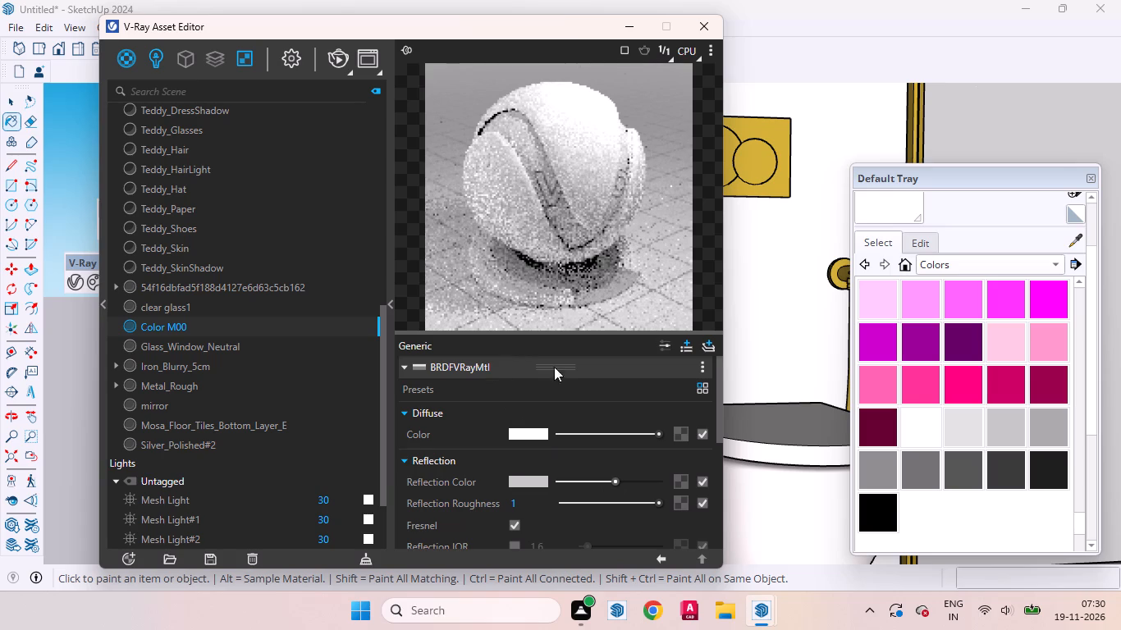
click(392, 300)
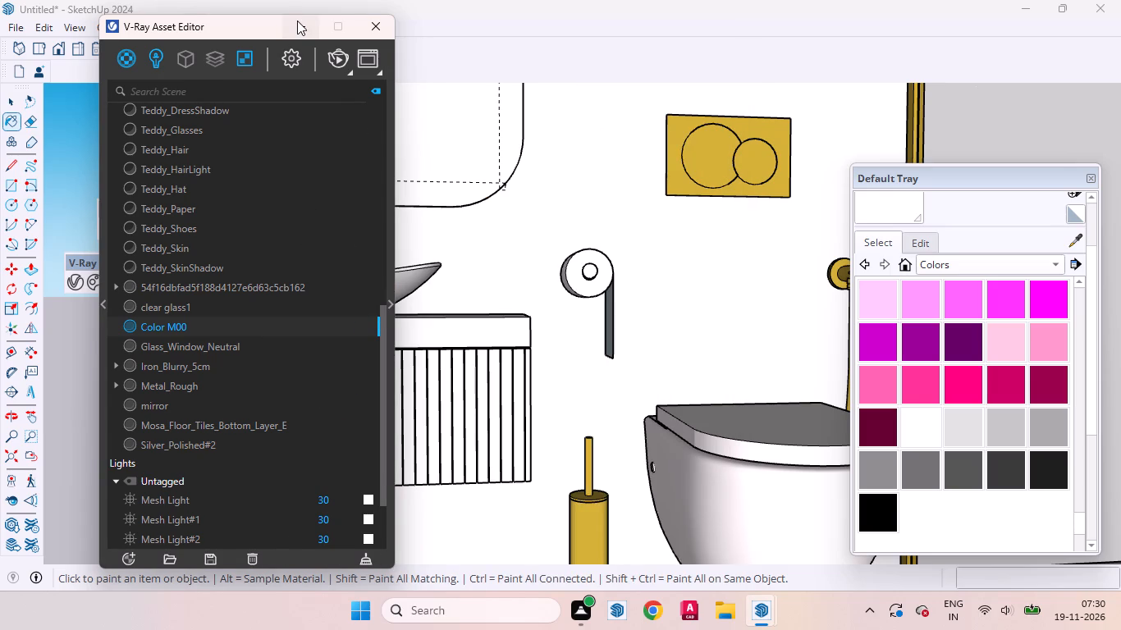
Minimise the V-Ray Asset Editor, leave painting mode and look over the bathroom's back wall up to the fluted panel.
click(297, 21)
click(18, 104)
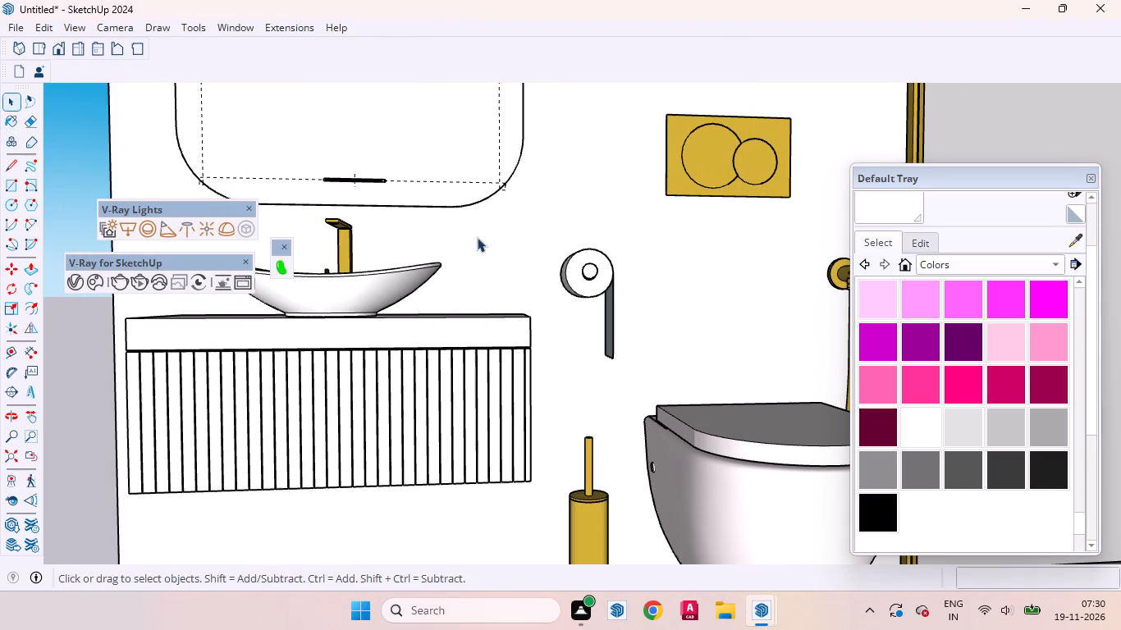
scroll(614, 369, down, 13)
middle_drag(721, 415, 681, 420)
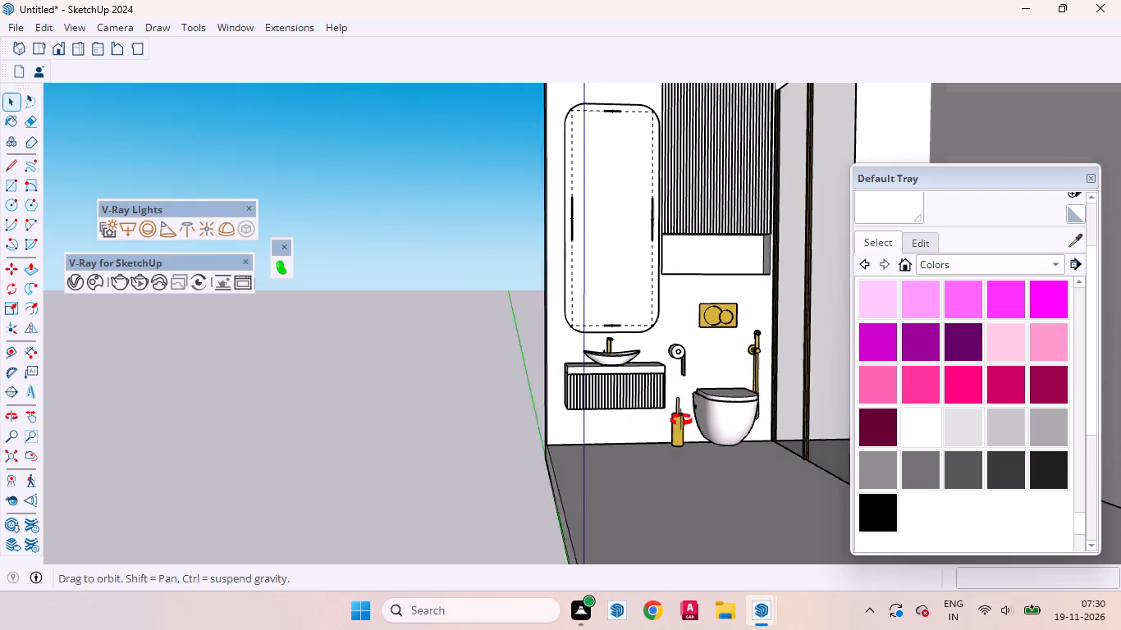
middle_drag(681, 420, 652, 419)
scroll(643, 420, down, 6)
scroll(565, 427, down, 3)
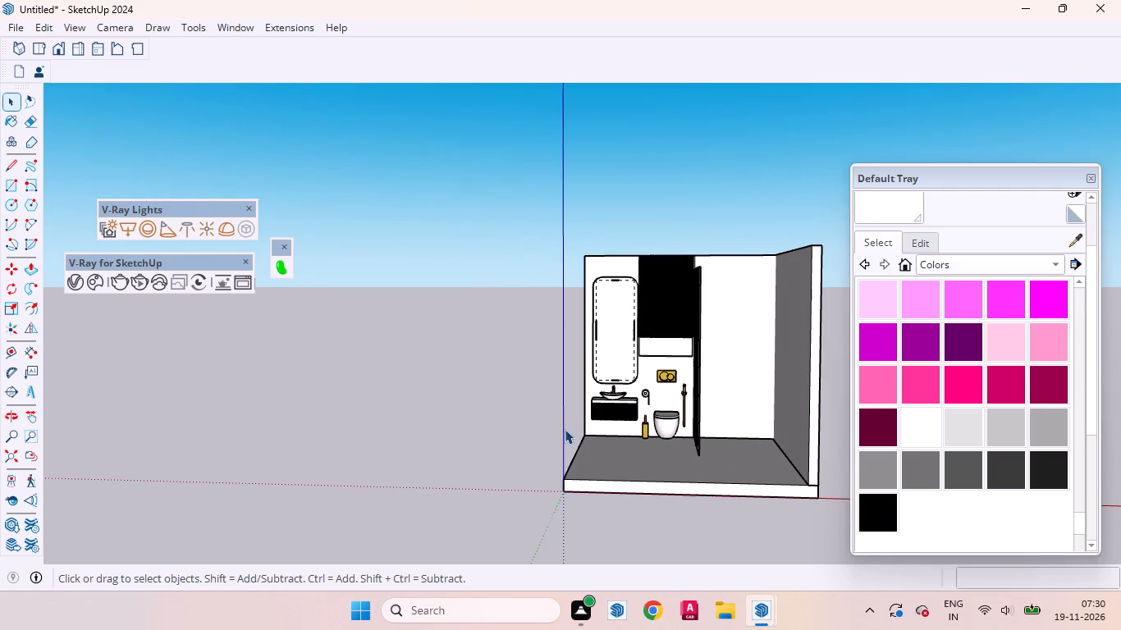
scroll(665, 343, up, 6)
scroll(729, 141, up, 2)
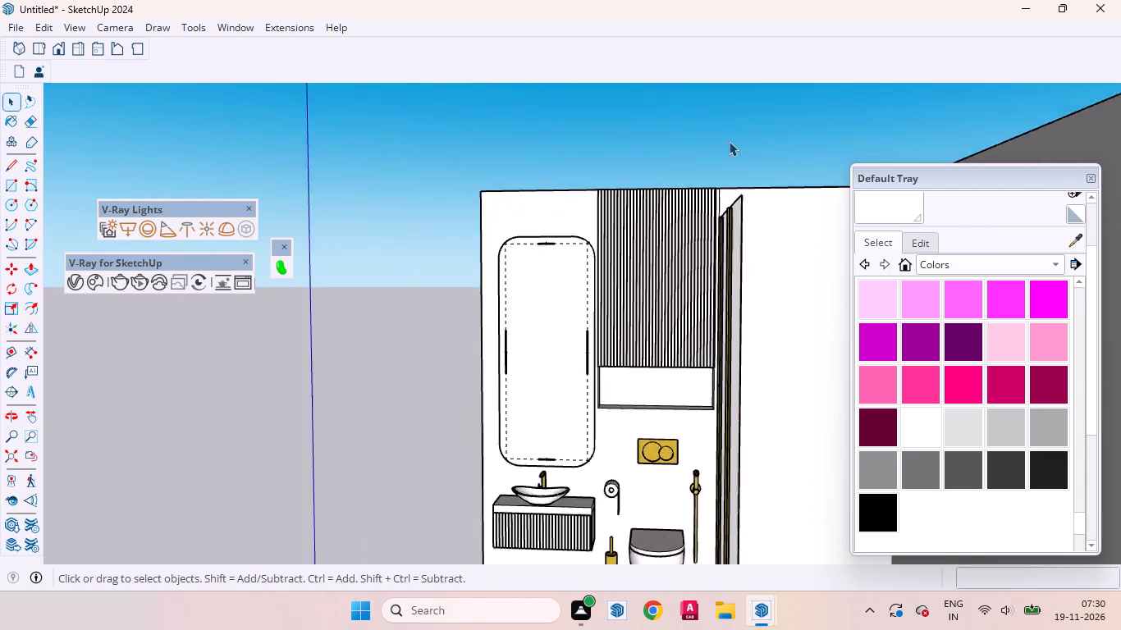
scroll(729, 141, up, 6)
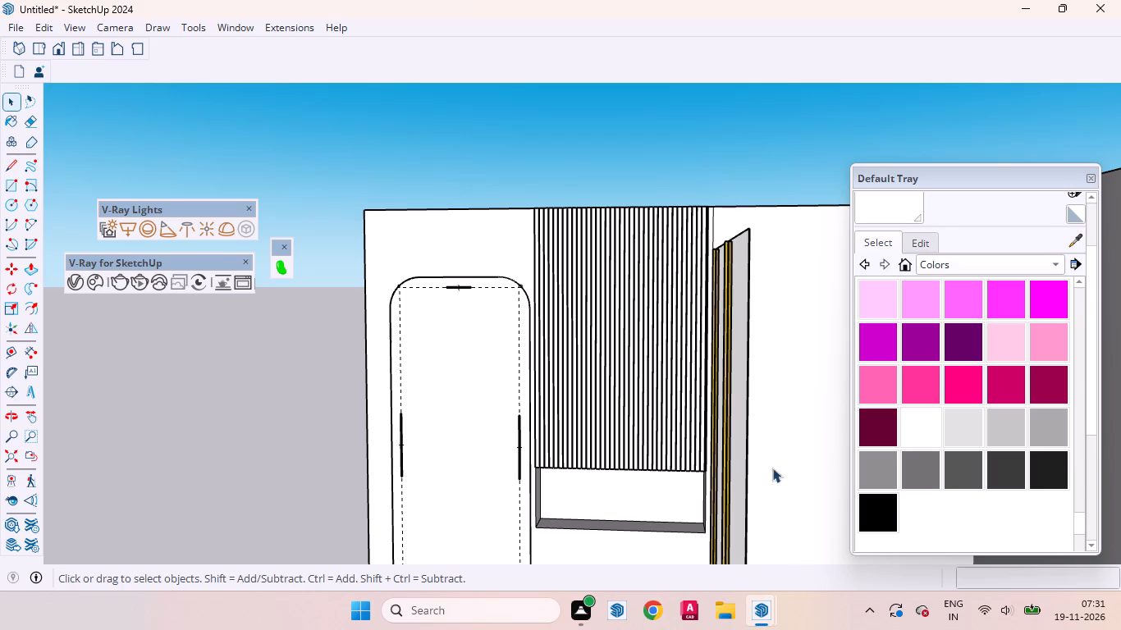
Start a new material and load download (10).png from the Downloads folder as its texture image.
scroll(993, 315, up, 1)
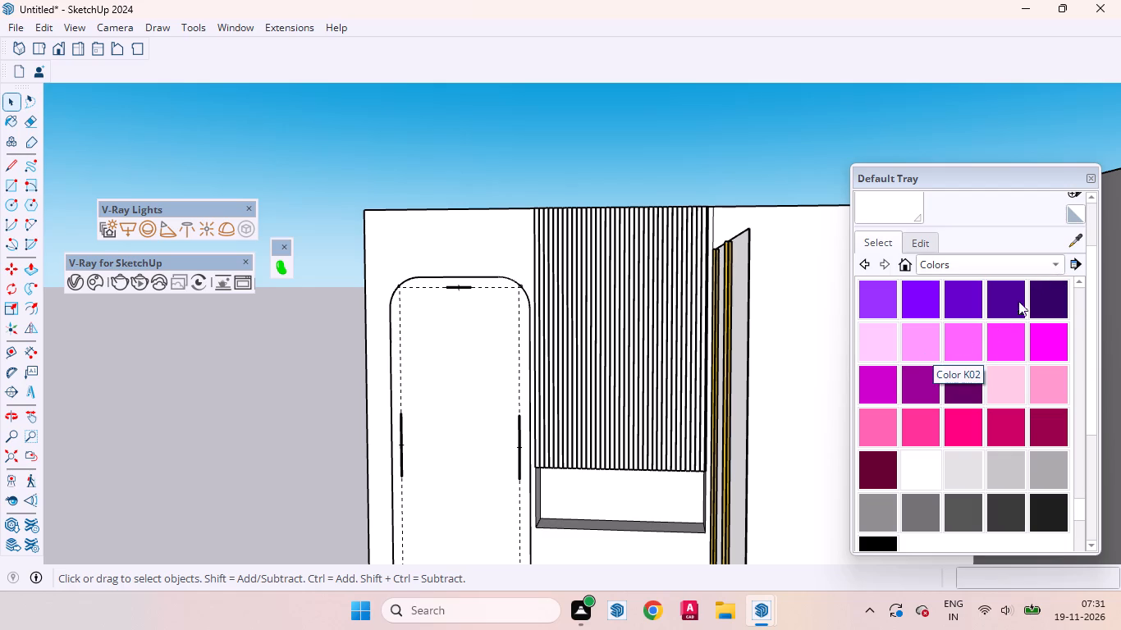
scroll(1032, 273, up, 2)
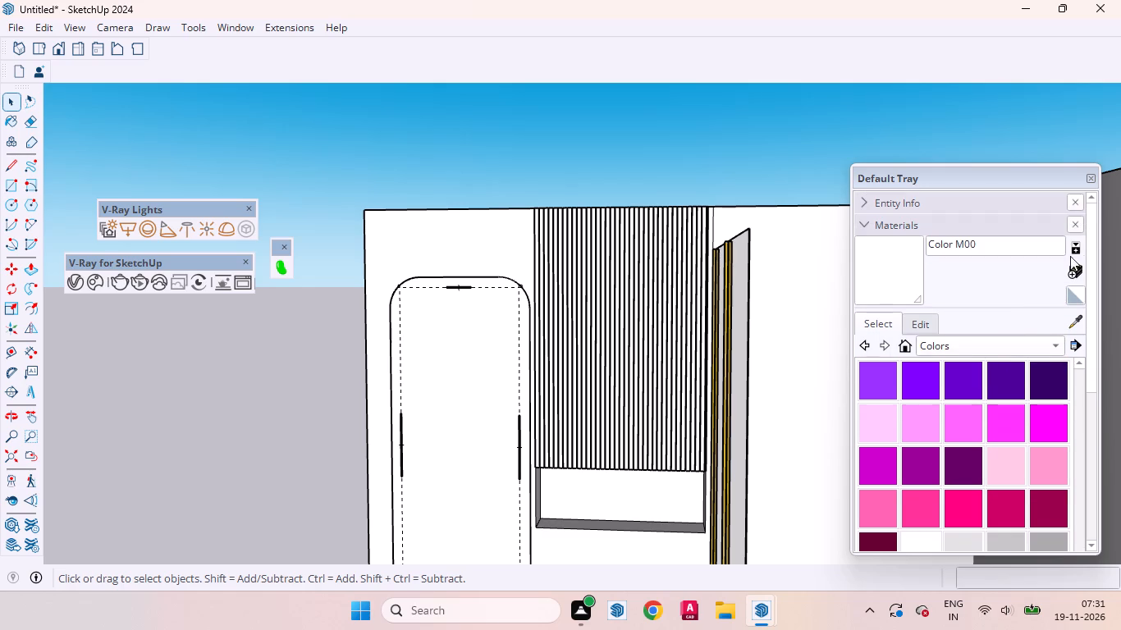
click(1077, 267)
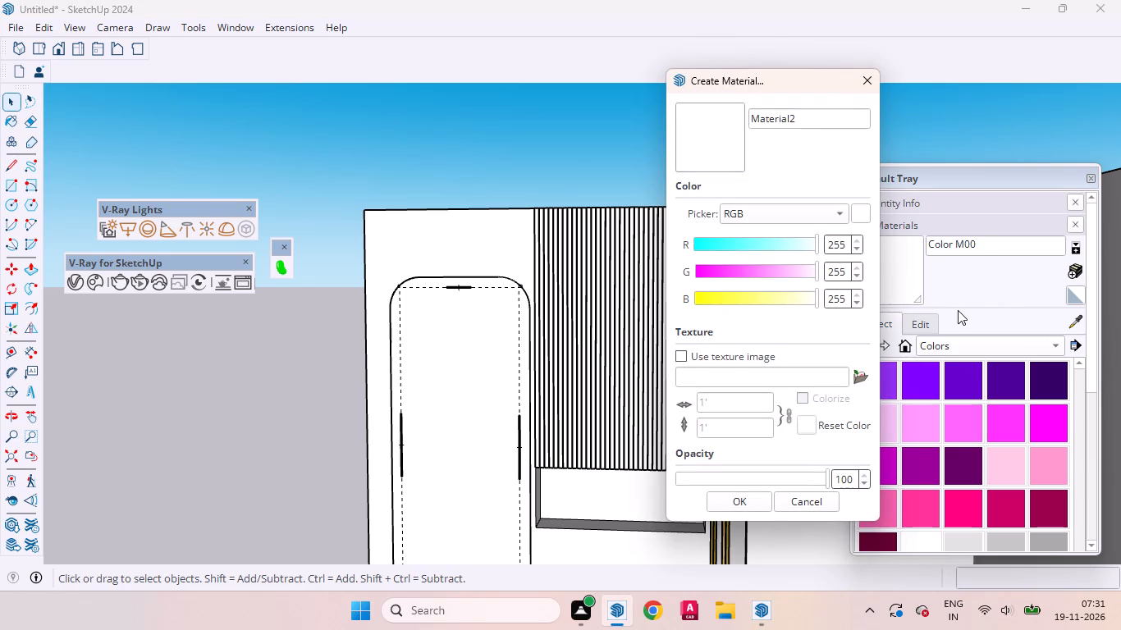
click(862, 377)
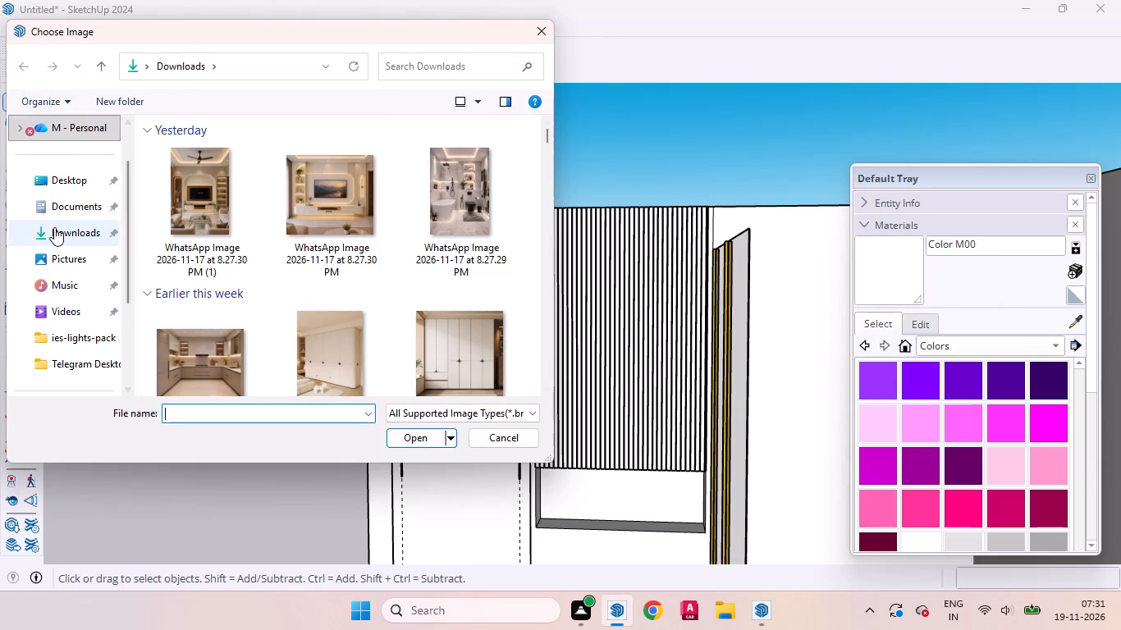
click(54, 227)
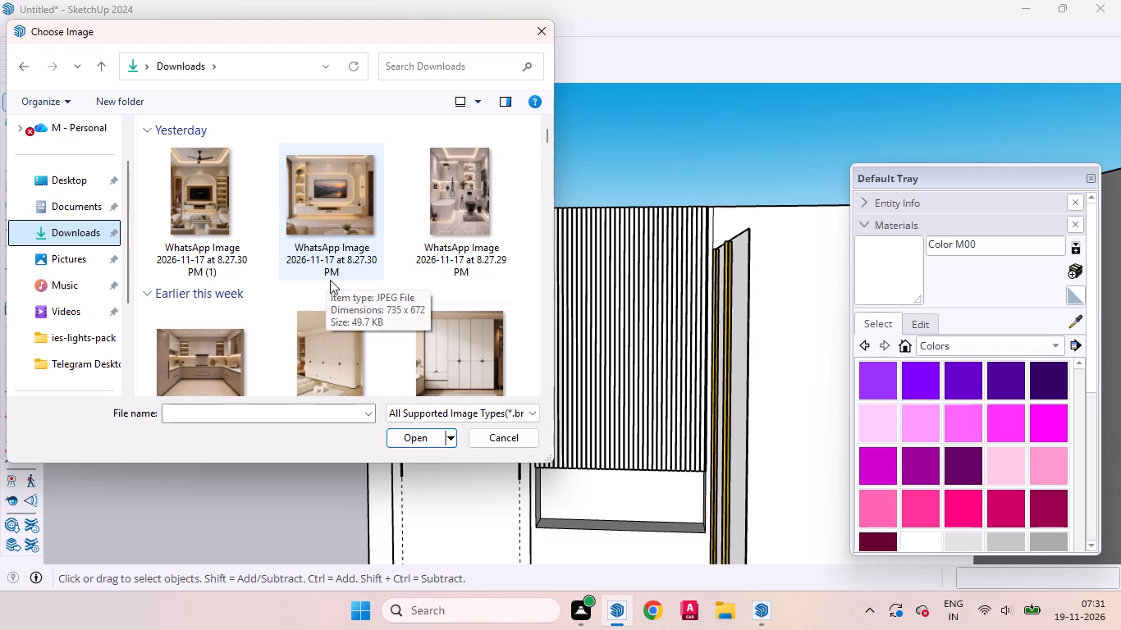
scroll(374, 287, down, 7)
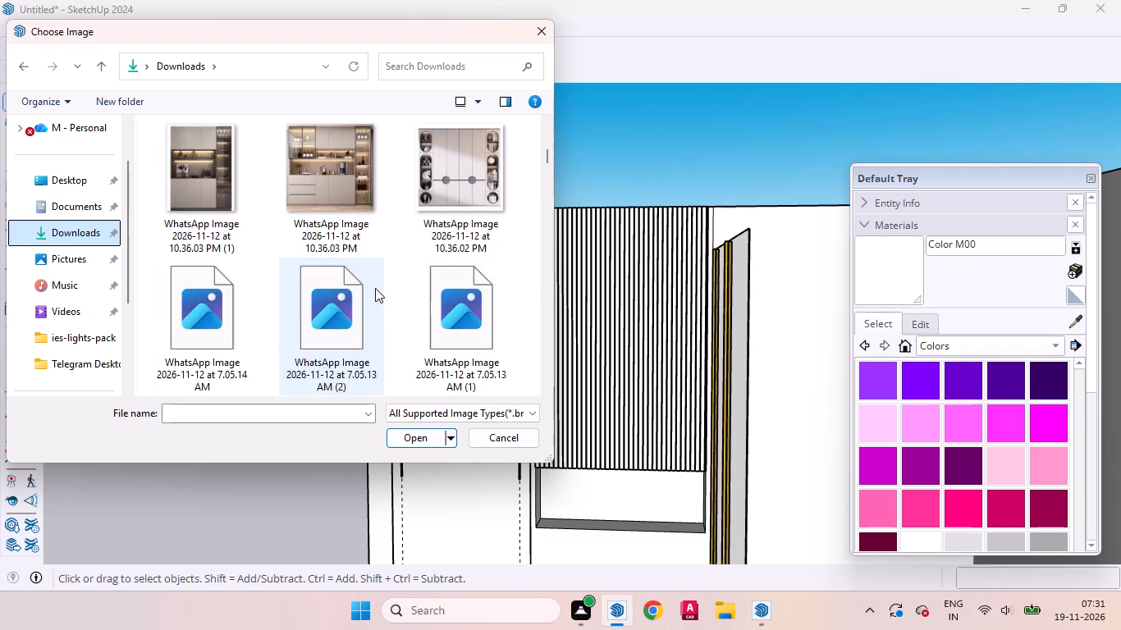
scroll(375, 288, down, 6)
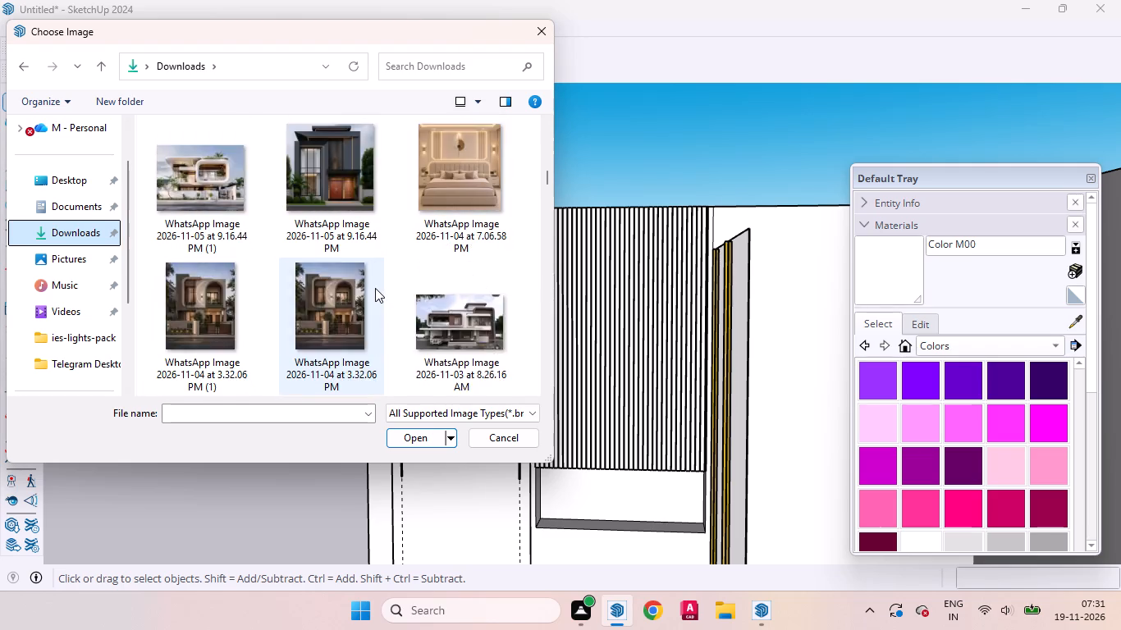
scroll(375, 288, down, 1)
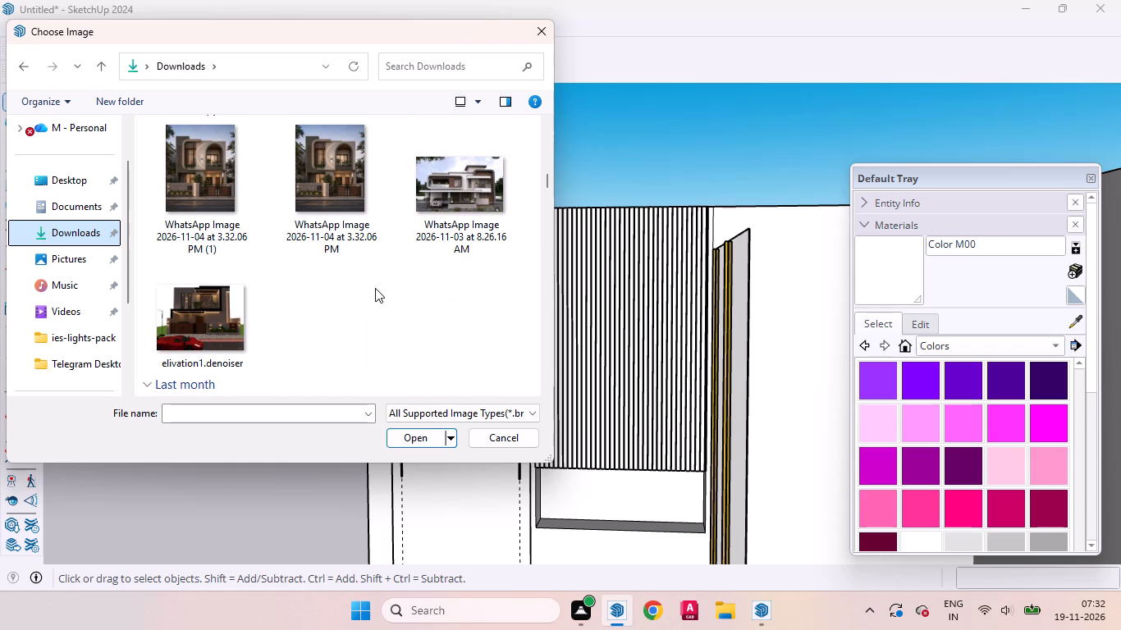
scroll(375, 288, down, 8)
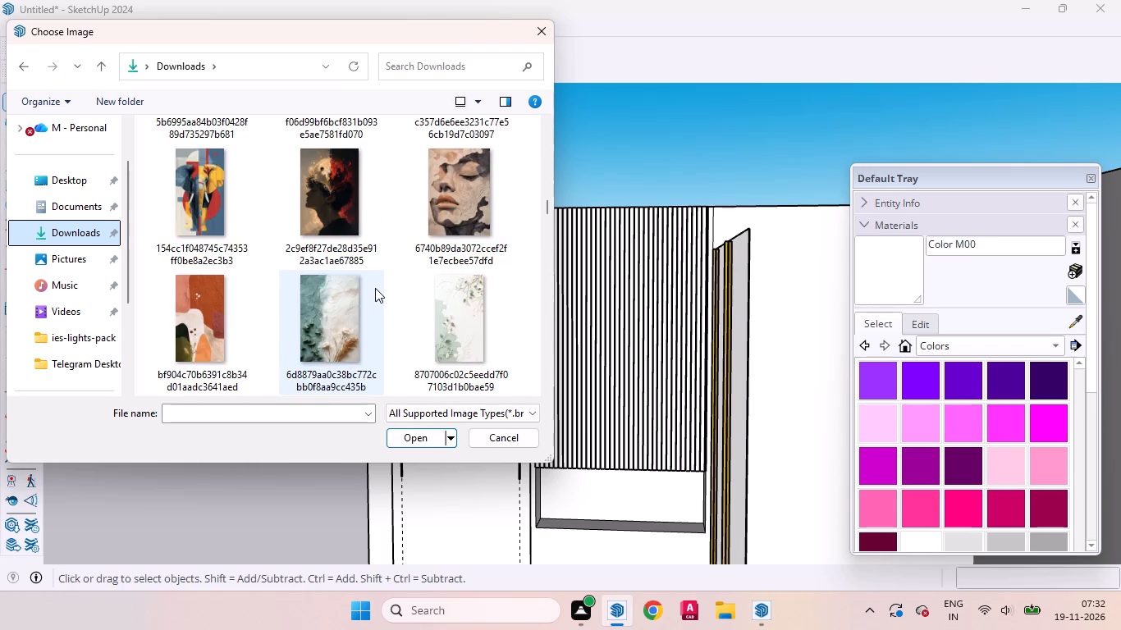
scroll(375, 288, down, 2)
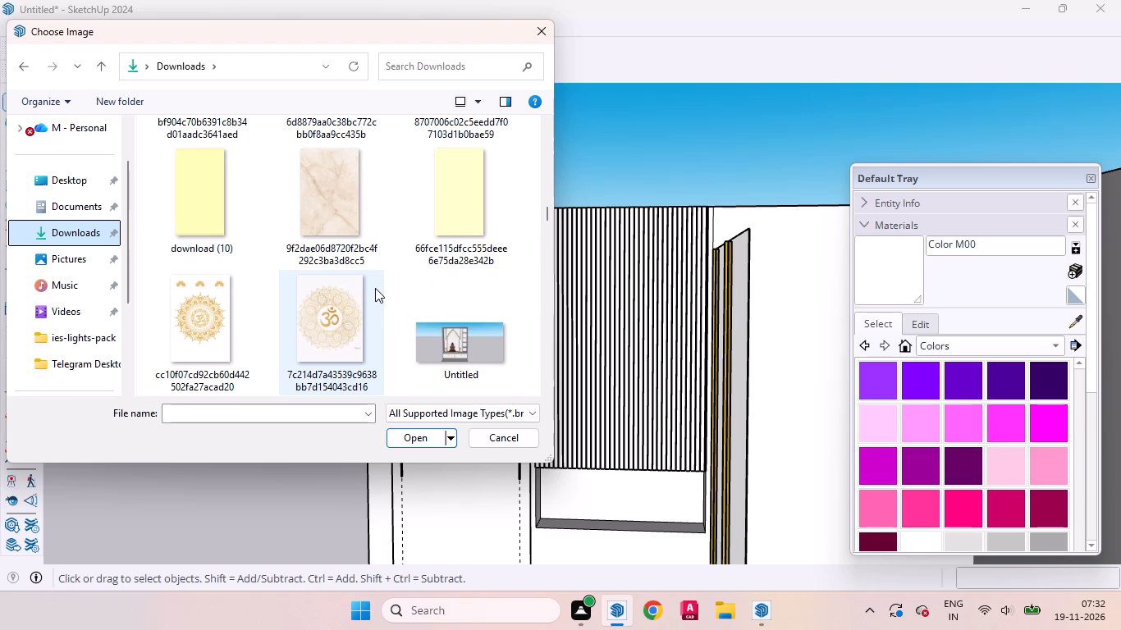
click(206, 214)
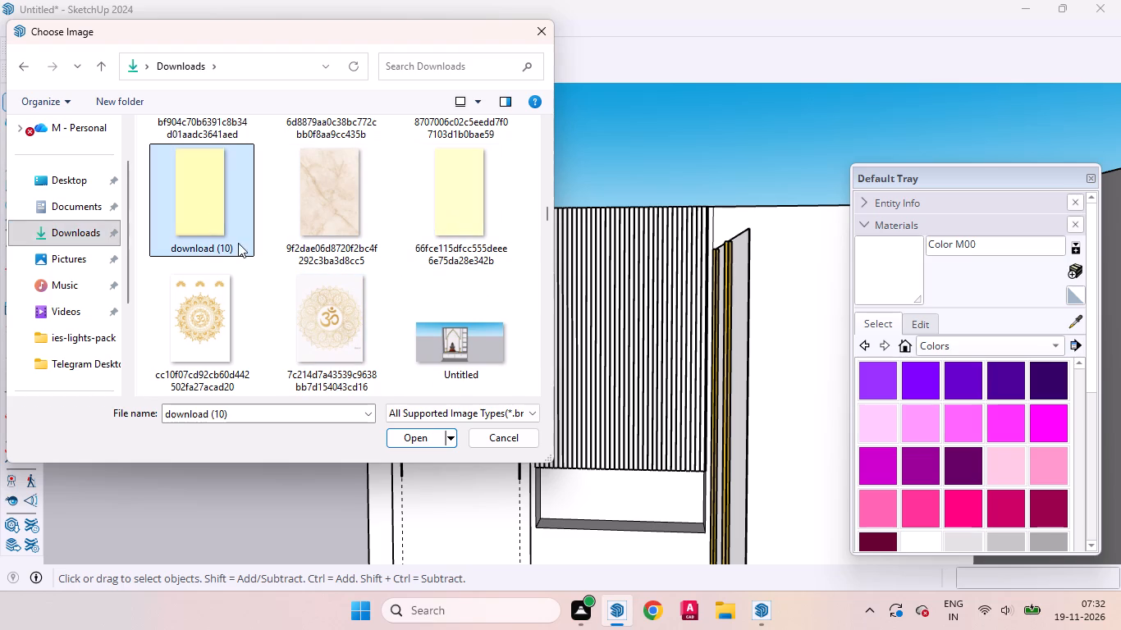
click(407, 440)
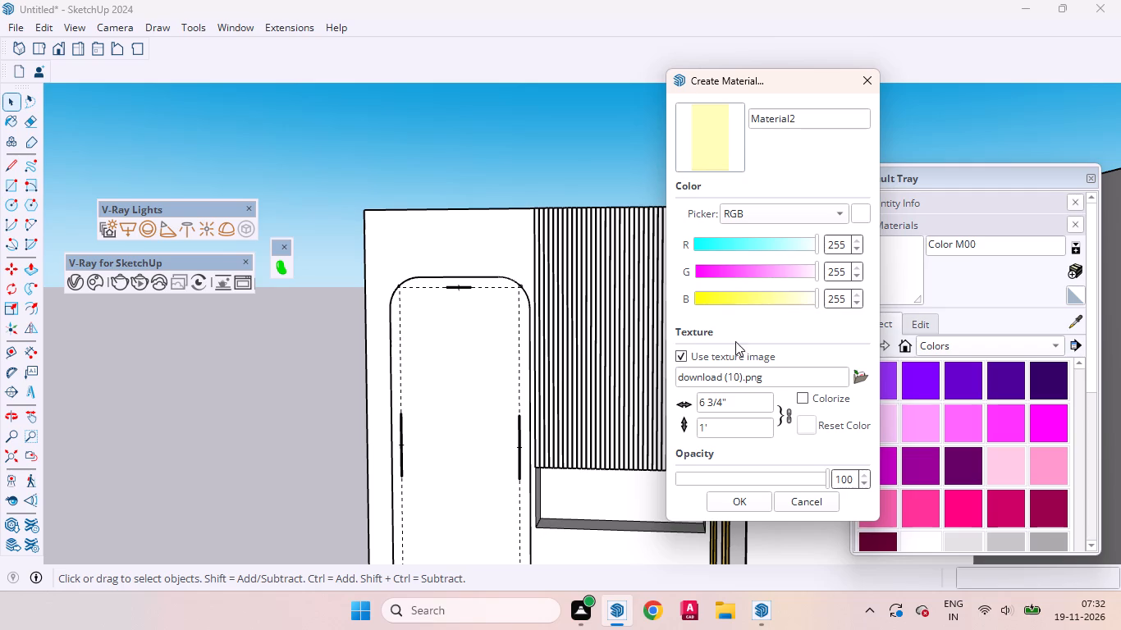
Tint the new material to RGB 245, 235, 220 and create it.
click(844, 241)
key(BackSpace)
key(BackSpace)
key(BackSpace)
text(245)
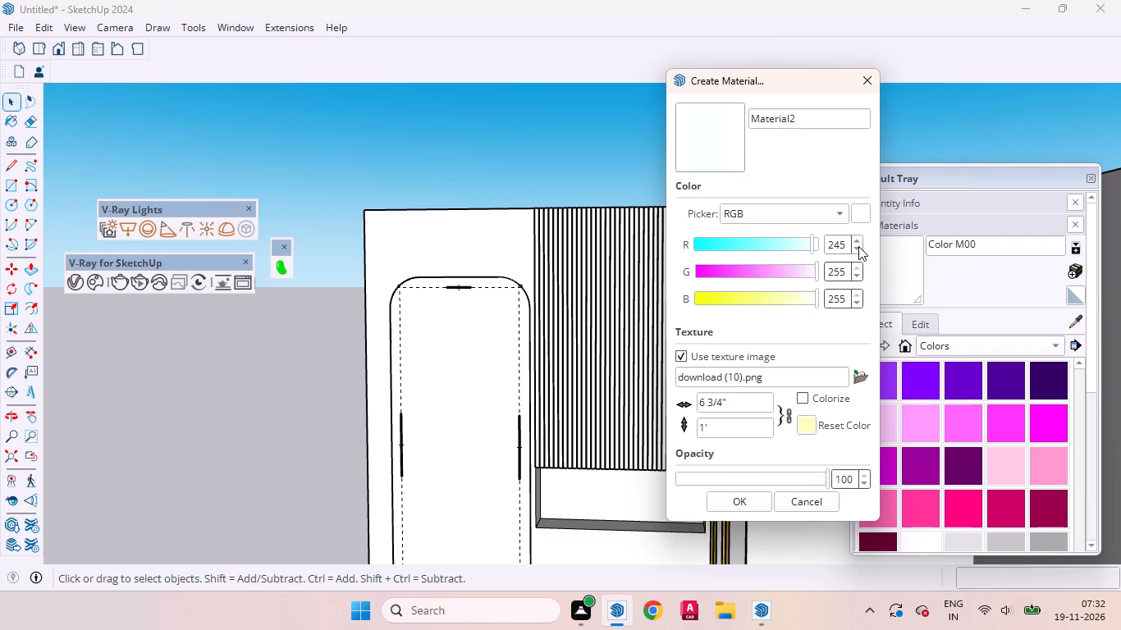
click(839, 271)
key(BackSpace)
key(3)
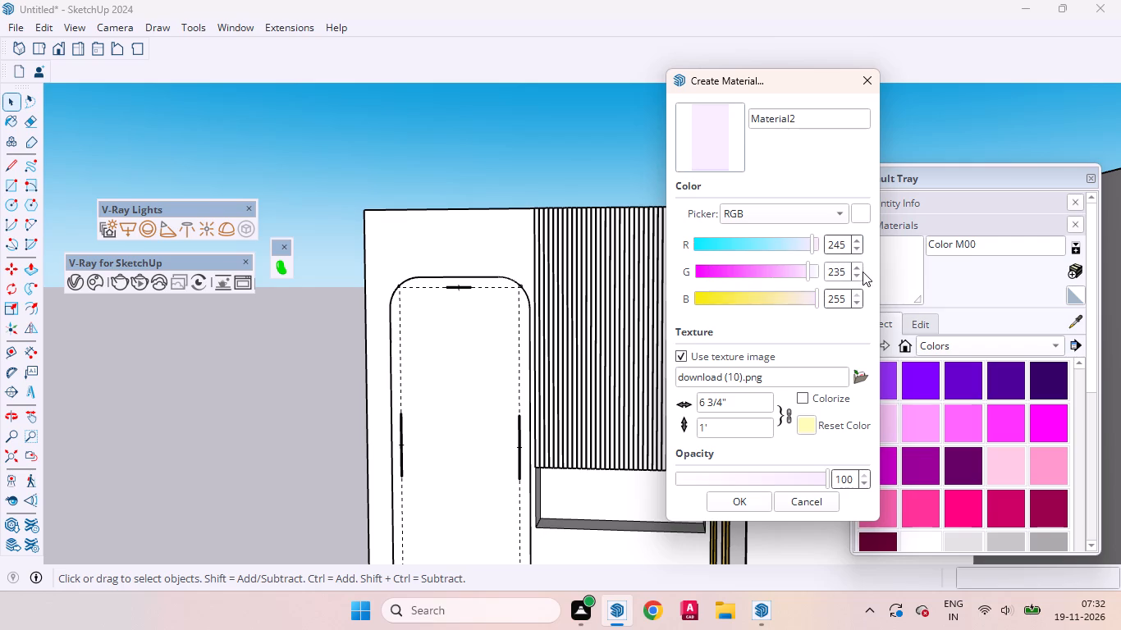
click(844, 296)
key(BackSpace)
key(BackSpace)
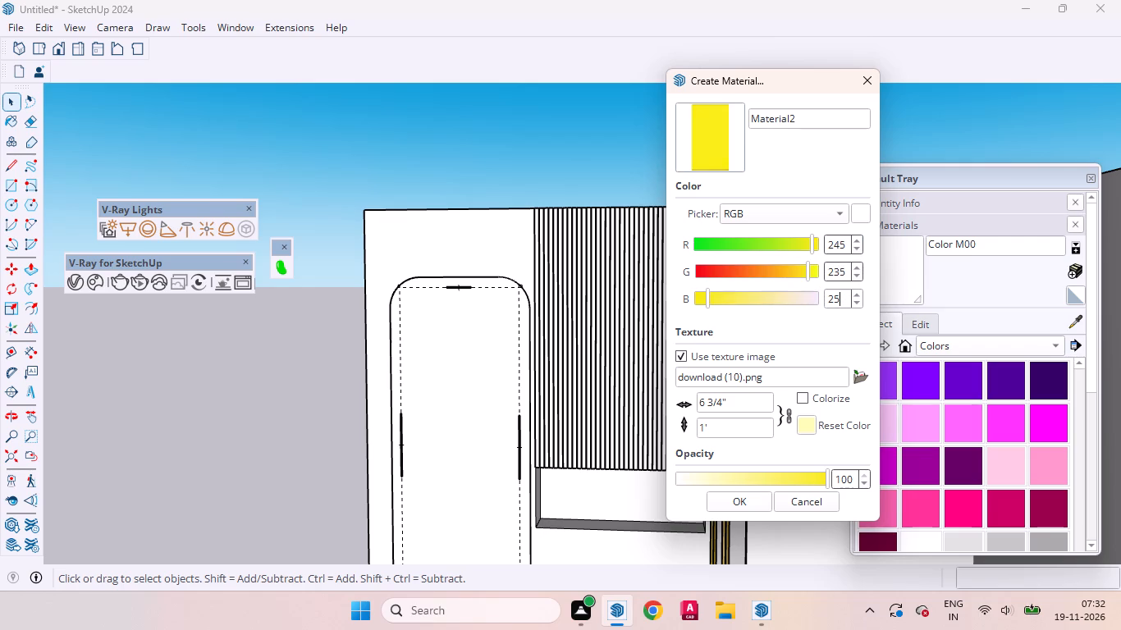
key(BackSpace)
text(220)
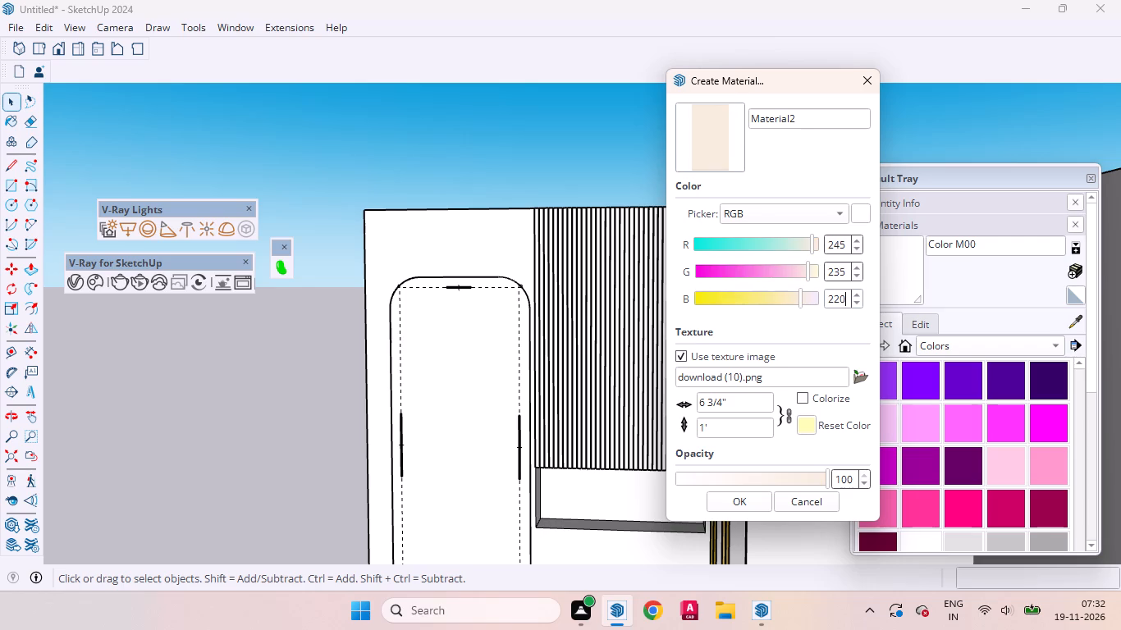
key(Return)
click(742, 504)
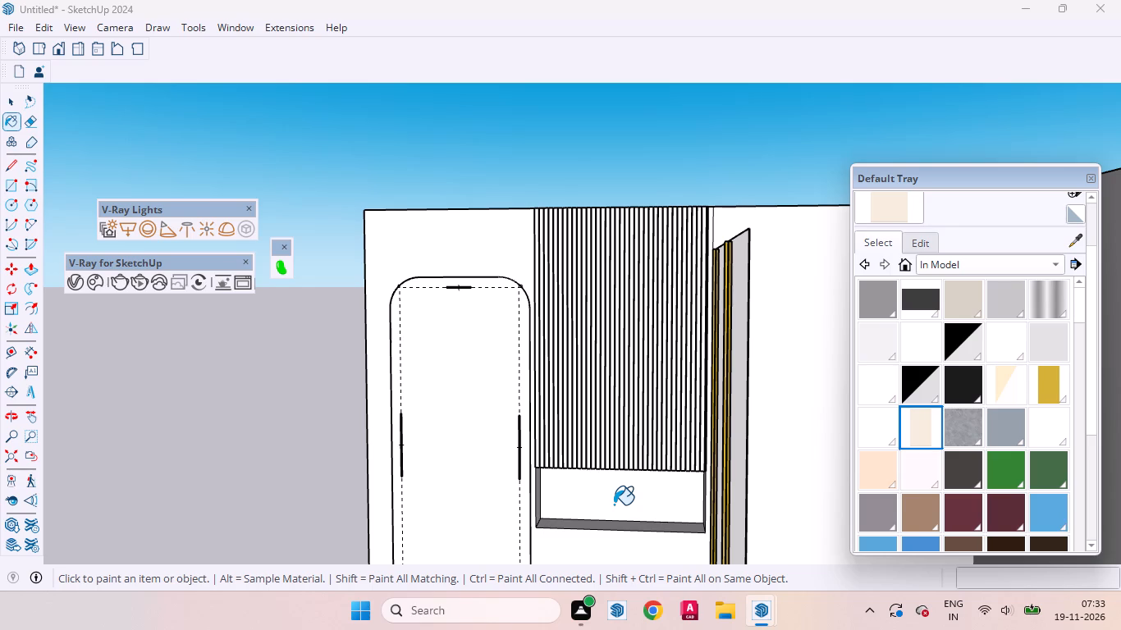
key(space)
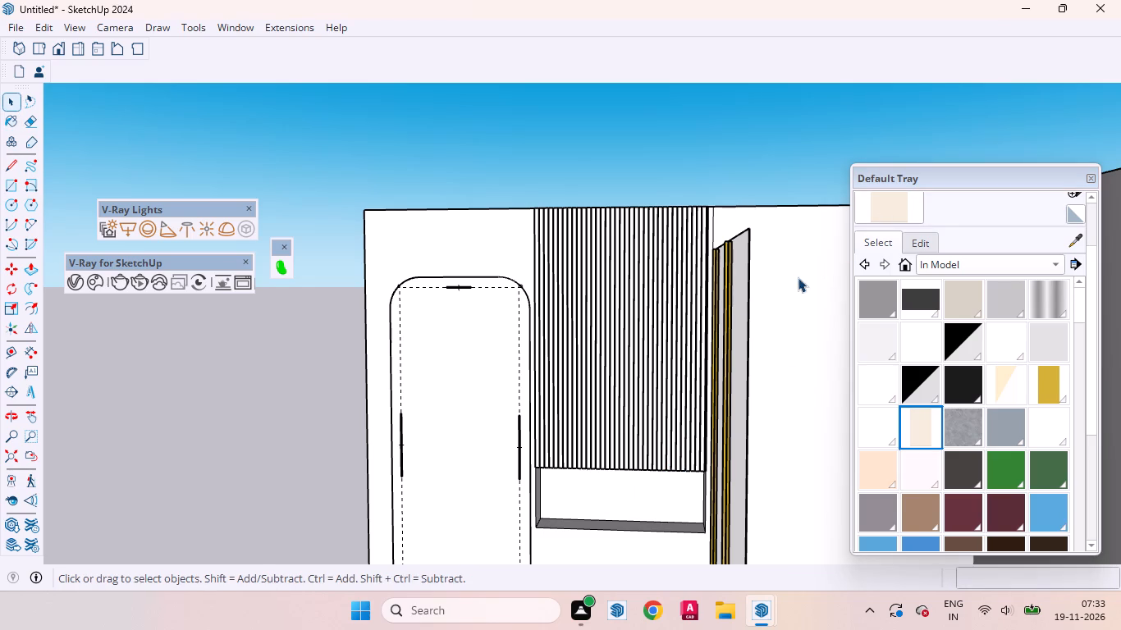
Paint the fluted wall panel above the niche with the new cream material.
click(647, 377)
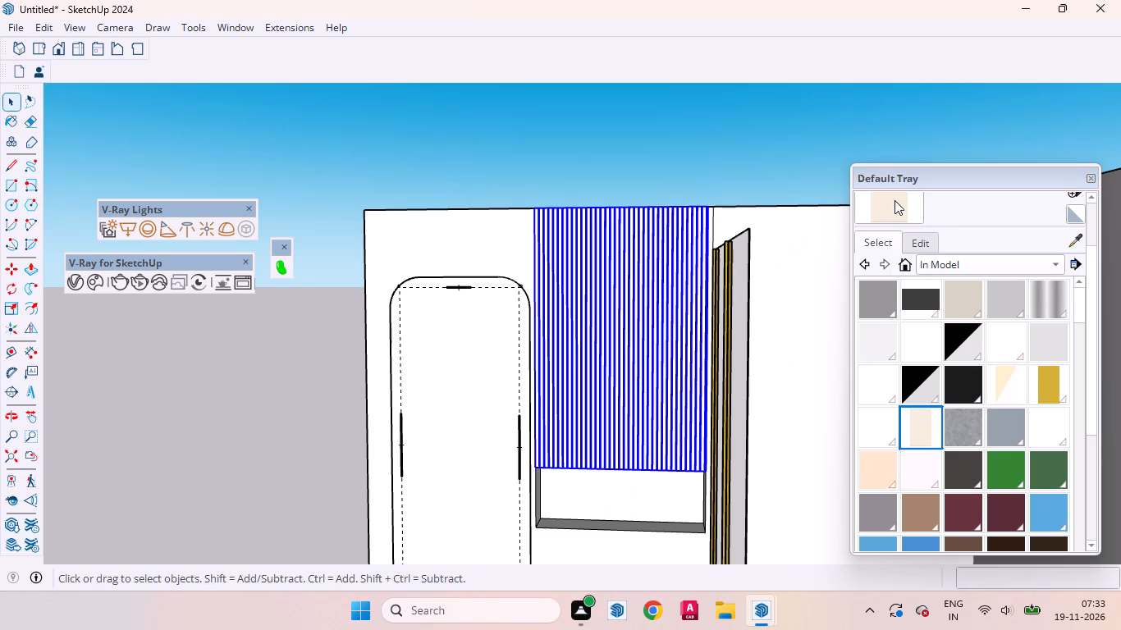
click(895, 200)
click(647, 303)
key(space)
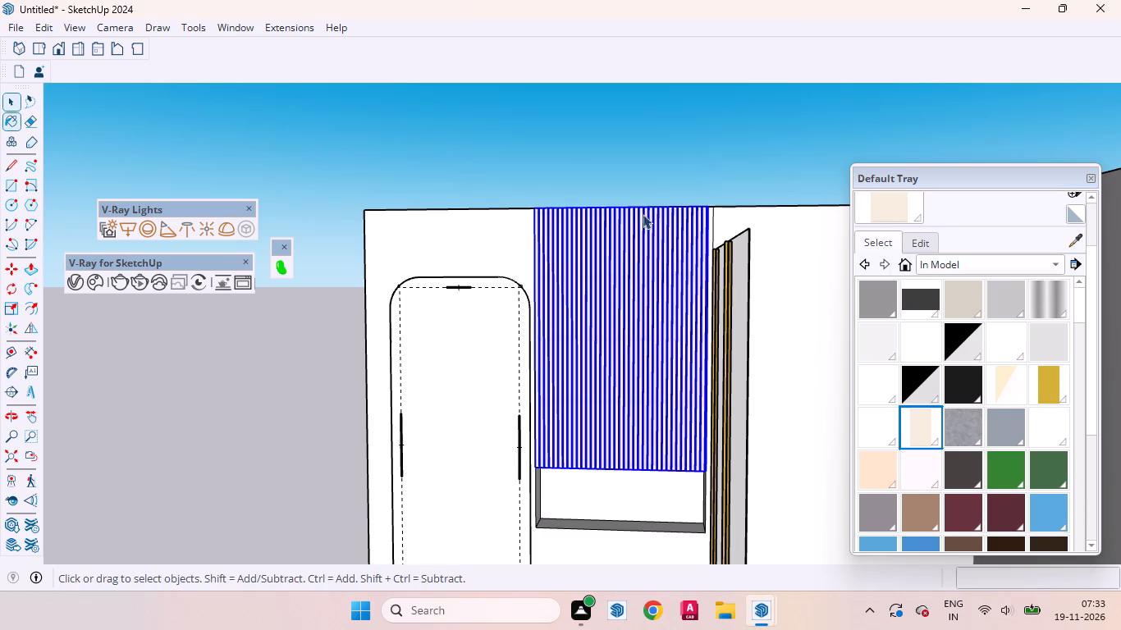
Open the vanity's group and paint its fluted front with the cream material.
scroll(681, 155, down, 8)
scroll(566, 523, up, 7)
click(560, 474)
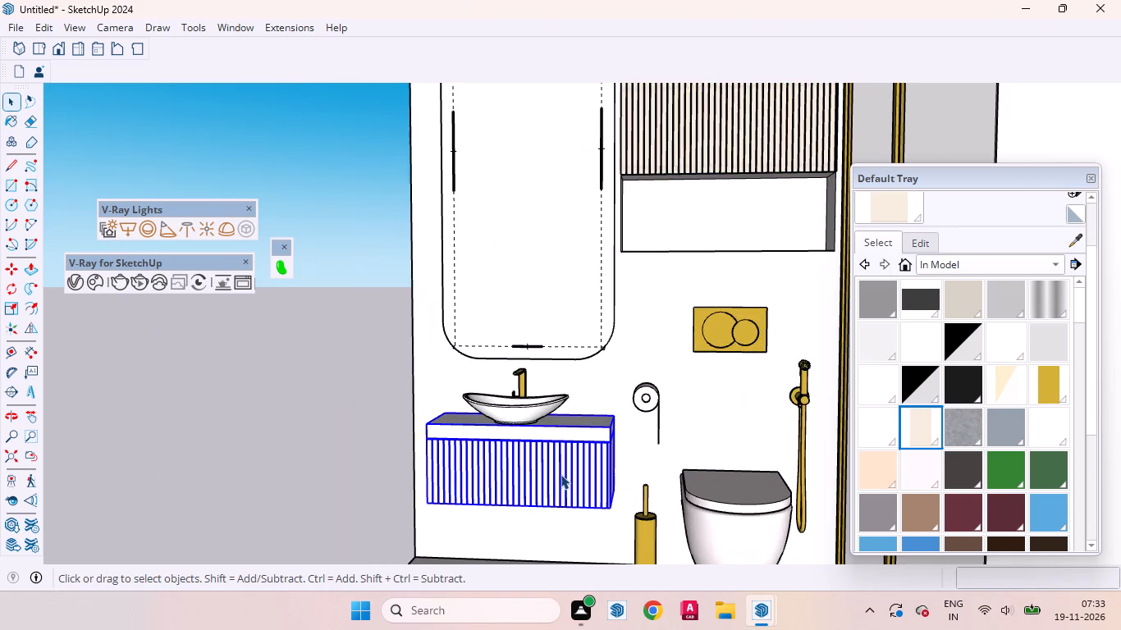
click(560, 474)
click(551, 477)
click(900, 199)
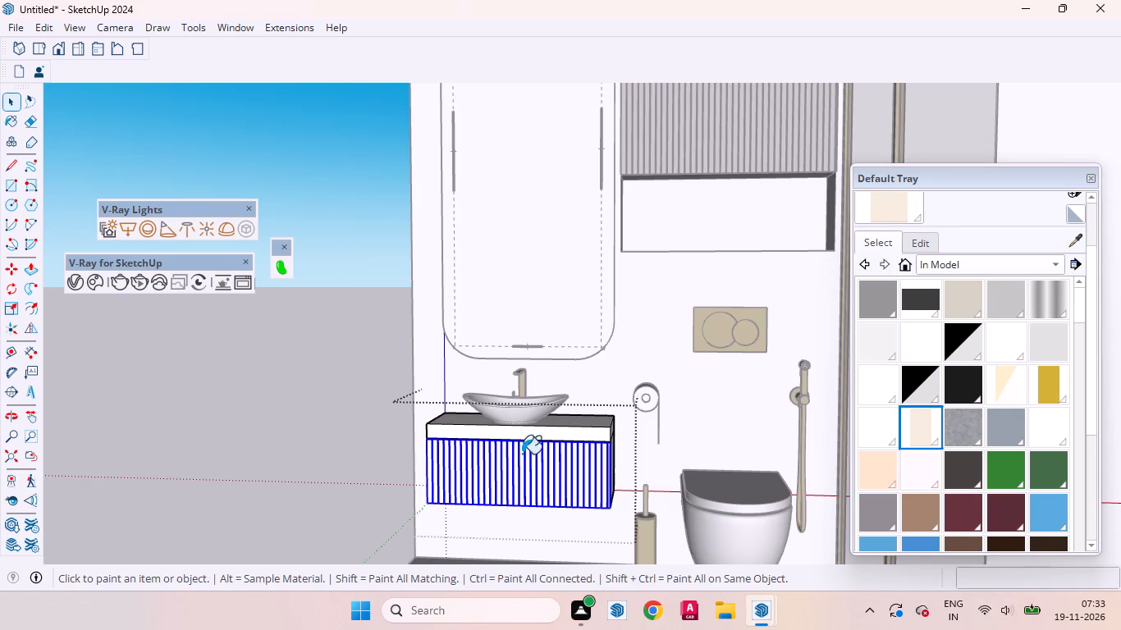
click(526, 473)
scroll(631, 455, up, 7)
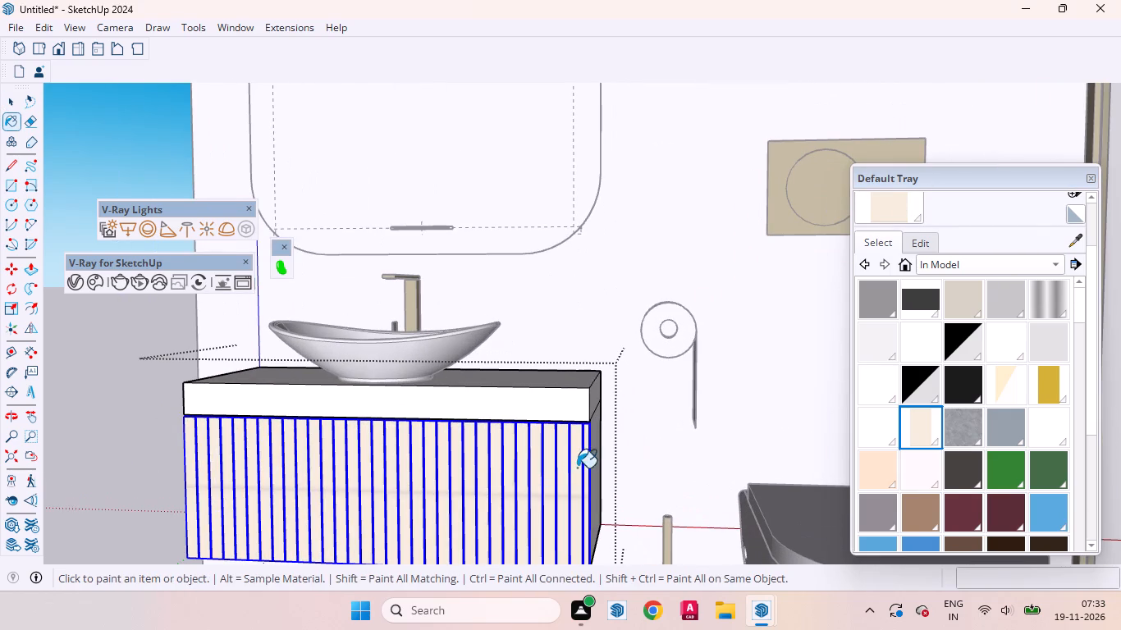
key(space)
Paint the vanity cabinet's side face below the countertop, facing the toilet, with the cream material.
scroll(637, 389, down, 3)
middle_drag(621, 417, 506, 453)
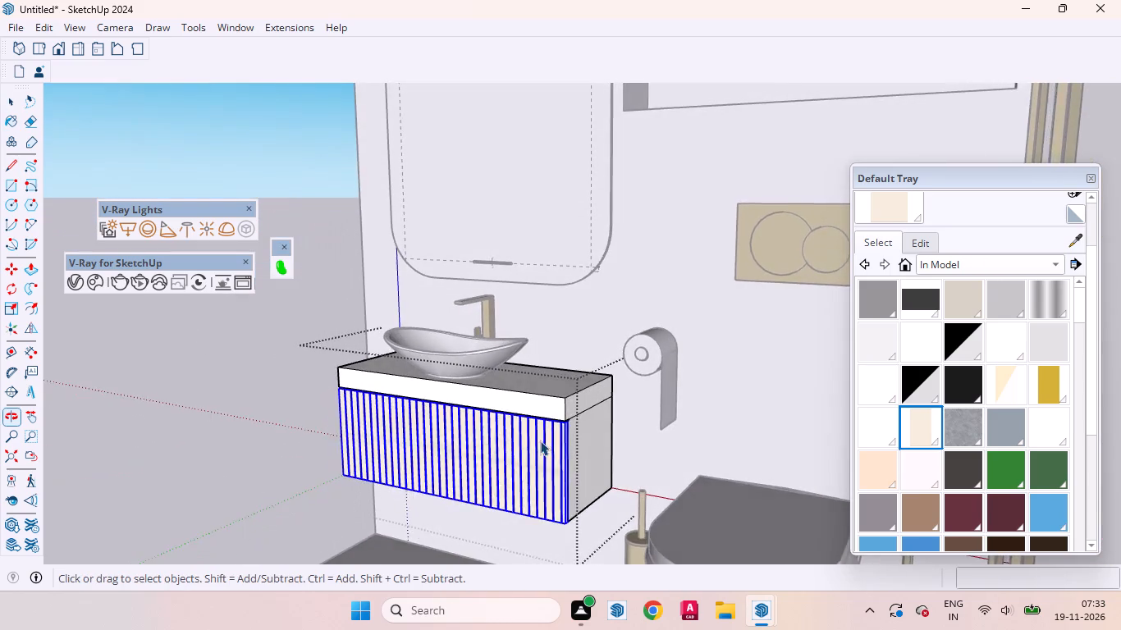
scroll(565, 441, up, 6)
click(591, 443)
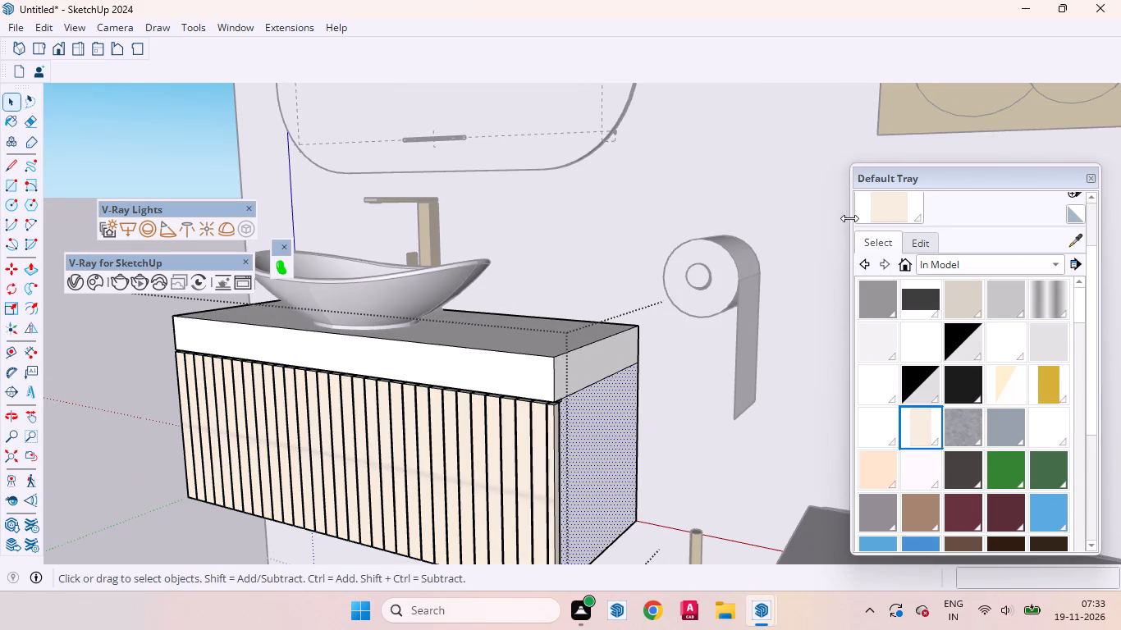
click(880, 212)
click(588, 463)
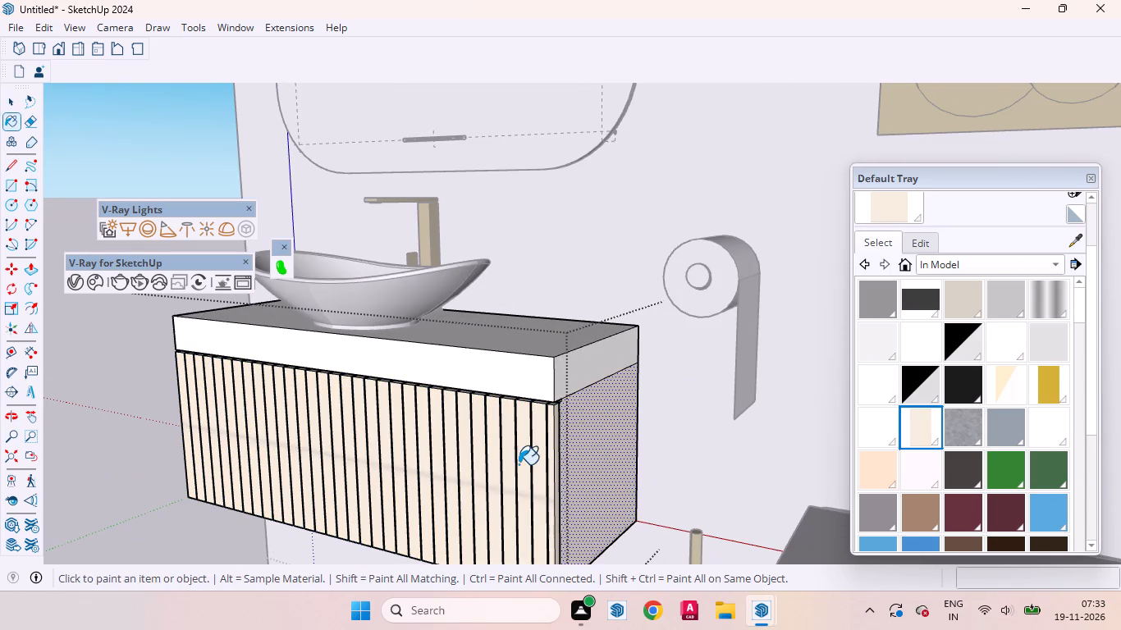
Paint the vanity cabinet's other side face and its underside with the cream material, then close the vanity group.
middle_drag(519, 465, 759, 454)
scroll(759, 446, down, 6)
scroll(426, 489, up, 3)
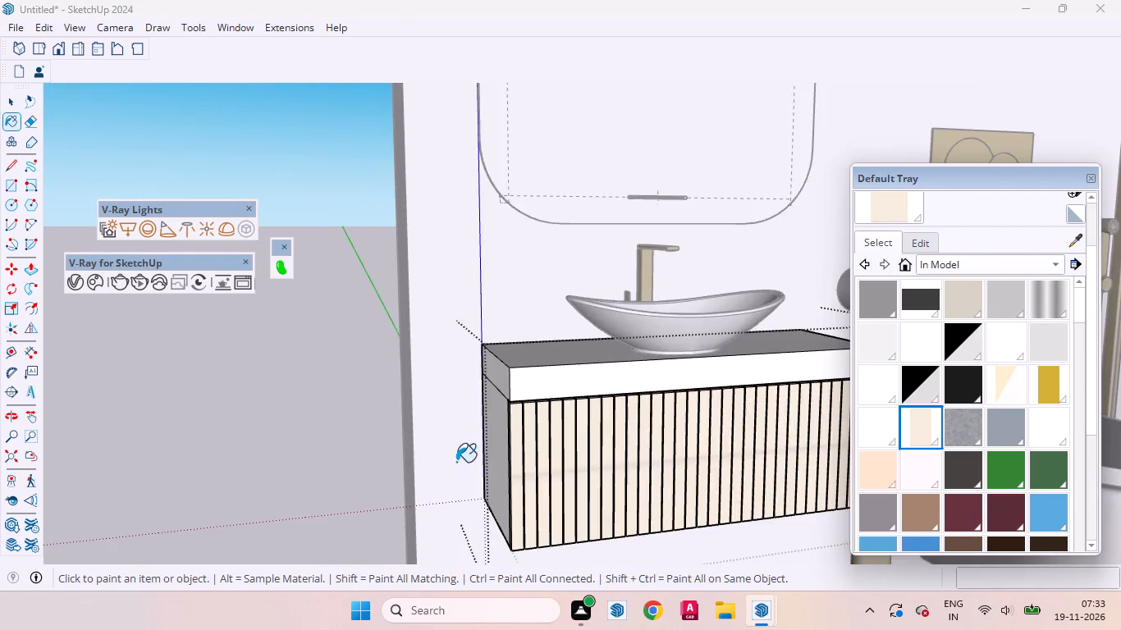
scroll(456, 462, up, 3)
click(516, 426)
middle_drag(508, 461, 465, 332)
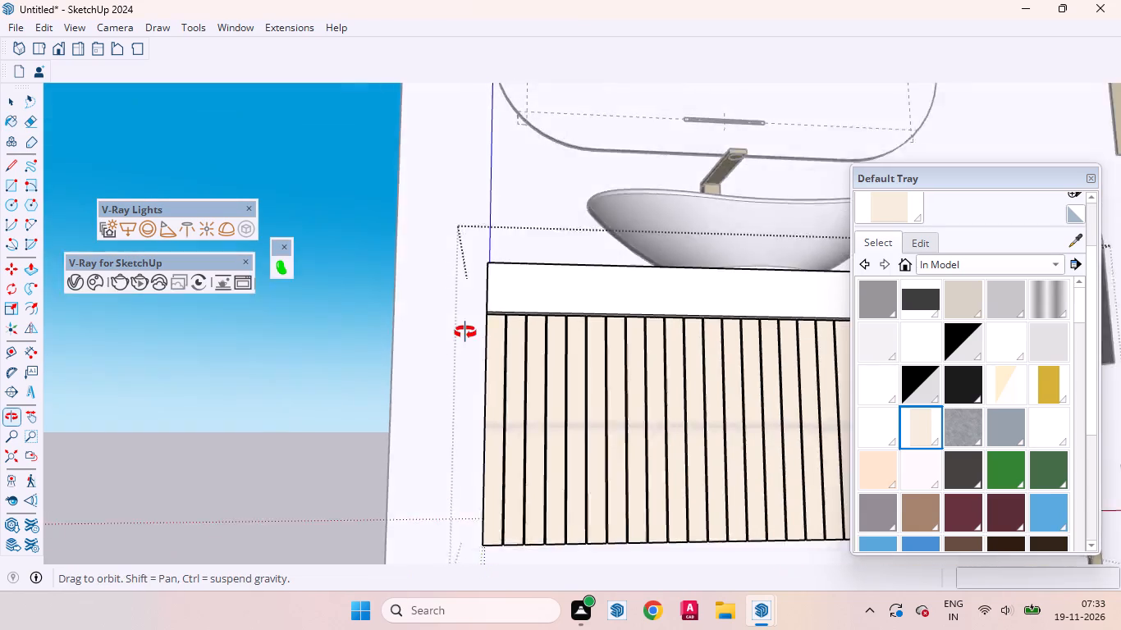
middle_drag(465, 332, 467, 265)
click(597, 495)
key(space)
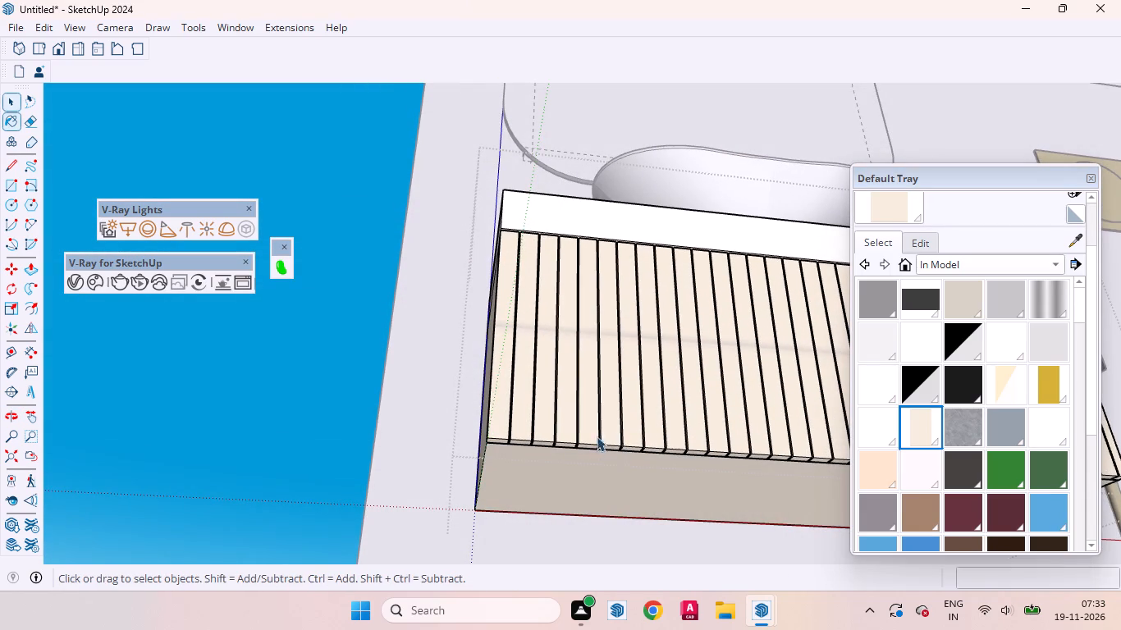
scroll(557, 408, down, 4)
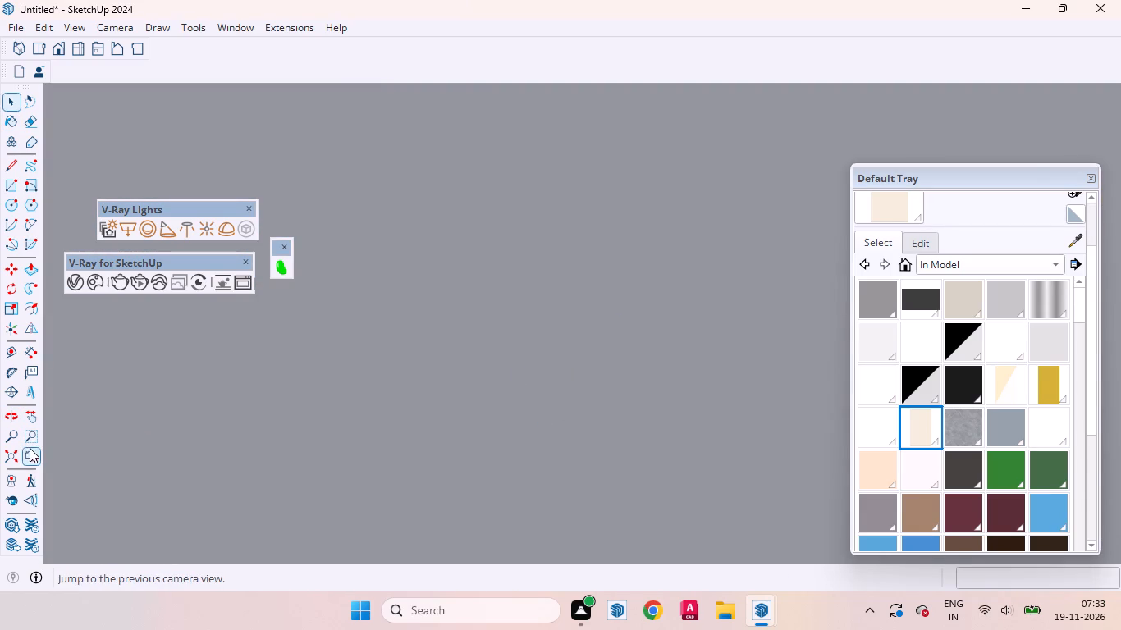
click(30, 448)
middle_drag(488, 300, 426, 529)
scroll(467, 378, down, 4)
scroll(474, 348, up, 1)
scroll(474, 348, down, 1)
scroll(475, 346, up, 1)
scroll(485, 313, down, 3)
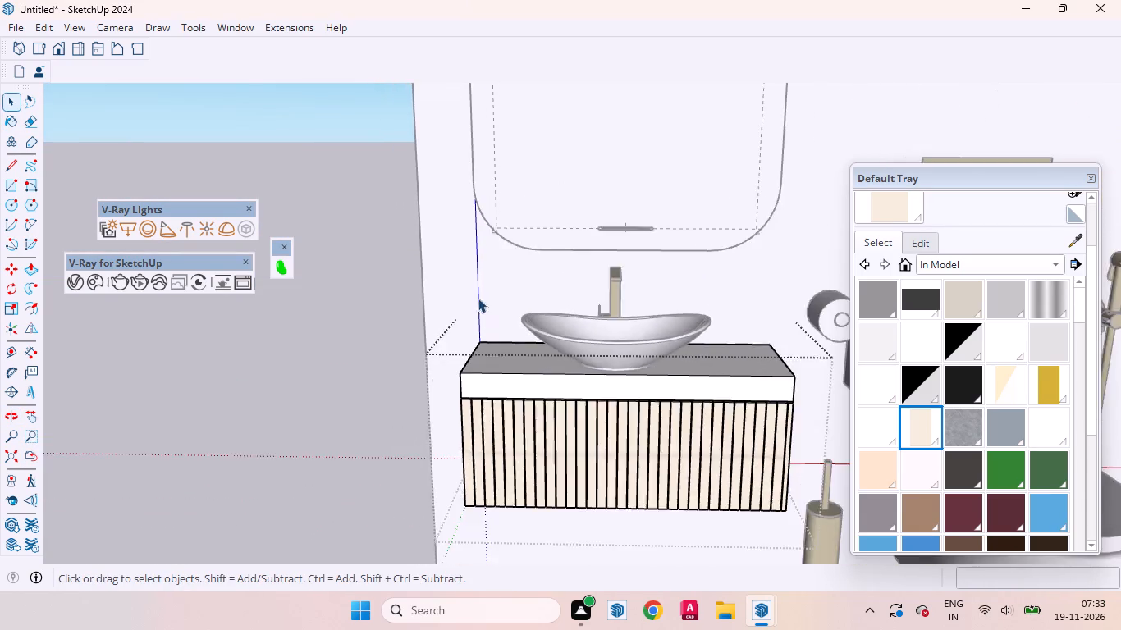
scroll(478, 298, down, 14)
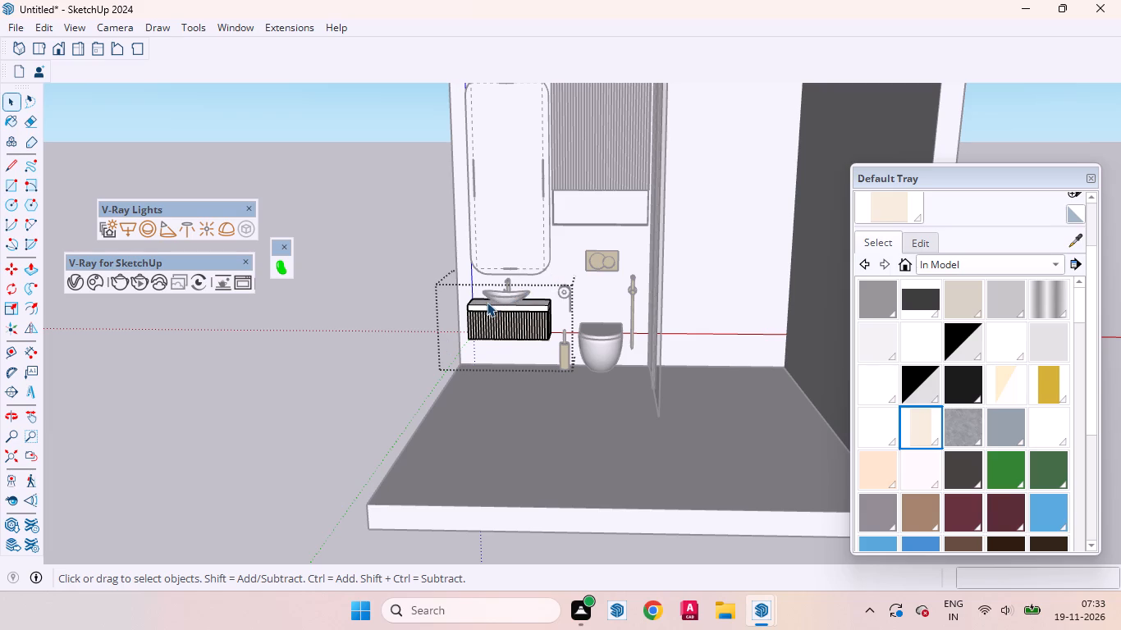
click(378, 326)
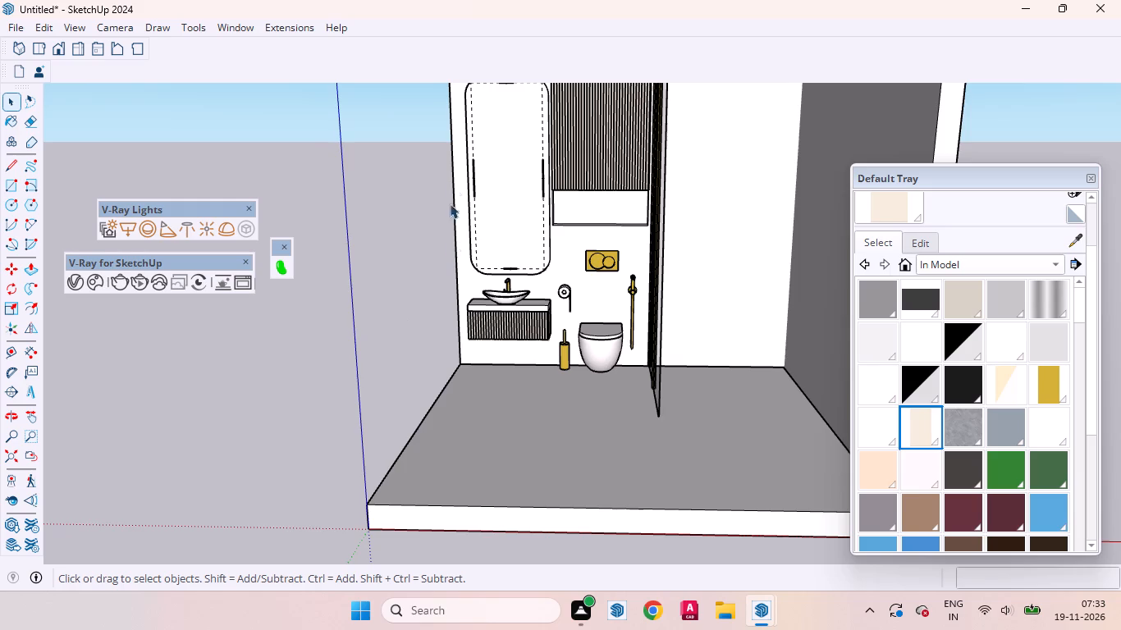
Place a horizontal guide along the wall niche's bottom edge, running across the shower wall.
scroll(480, 180, up, 18)
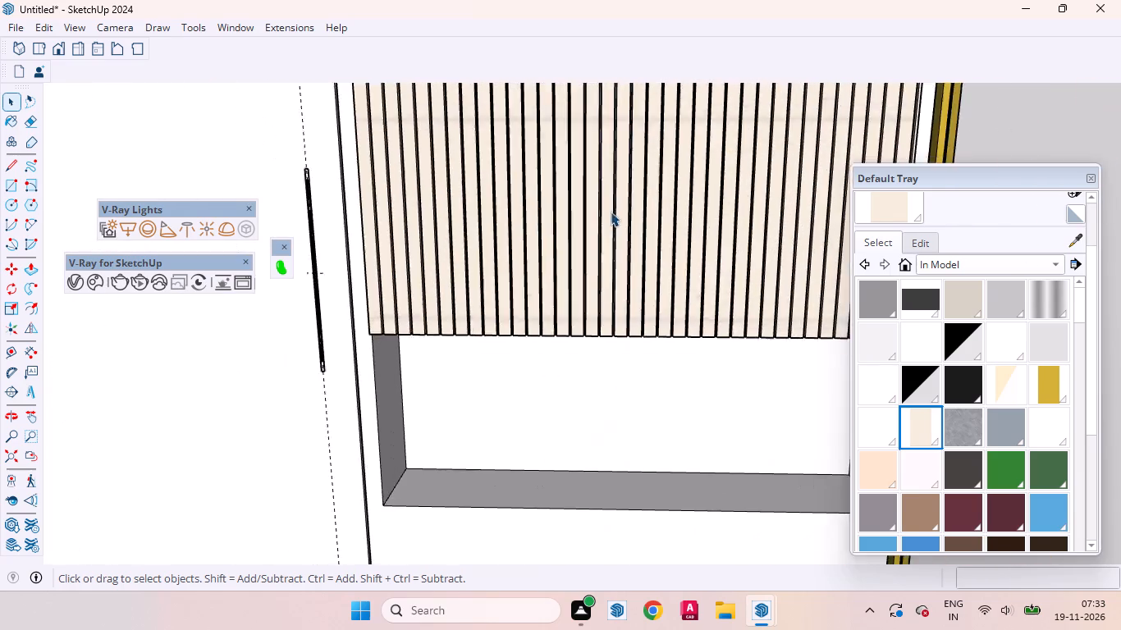
scroll(528, 153, down, 19)
scroll(604, 316, up, 4)
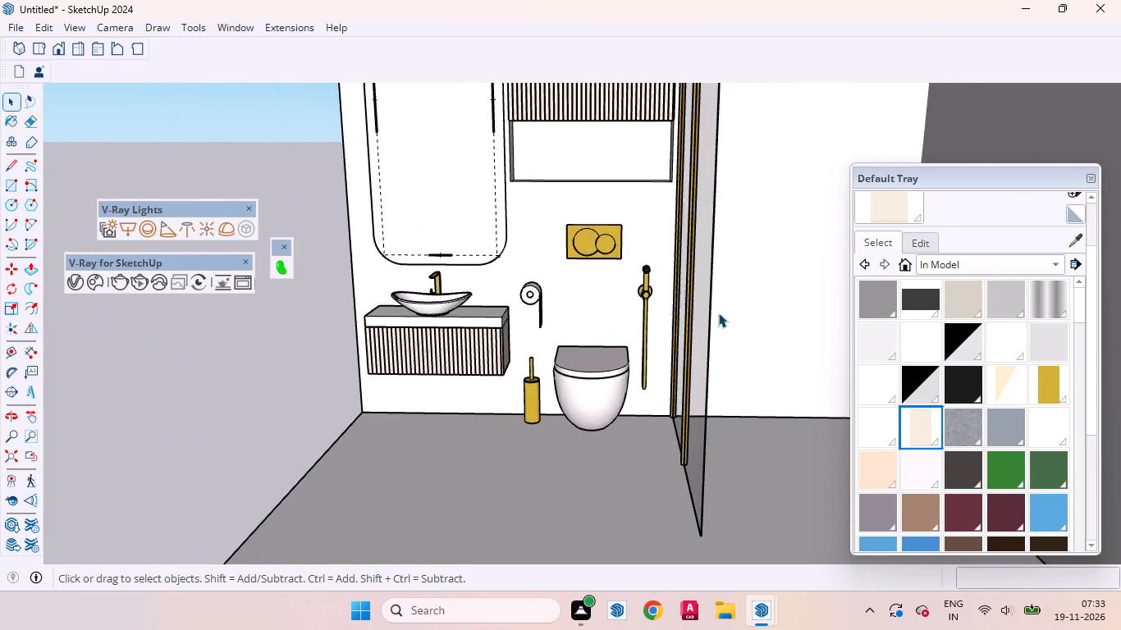
scroll(718, 313, up, 2)
scroll(656, 287, down, 5)
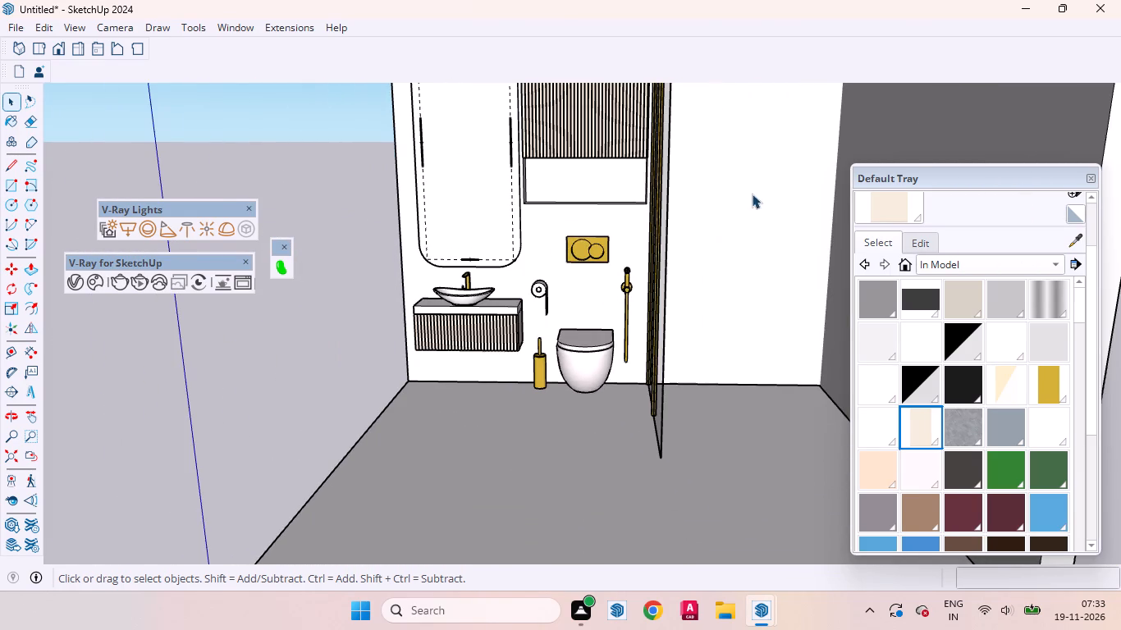
middle_drag(747, 193, 770, 185)
scroll(630, 197, up, 2)
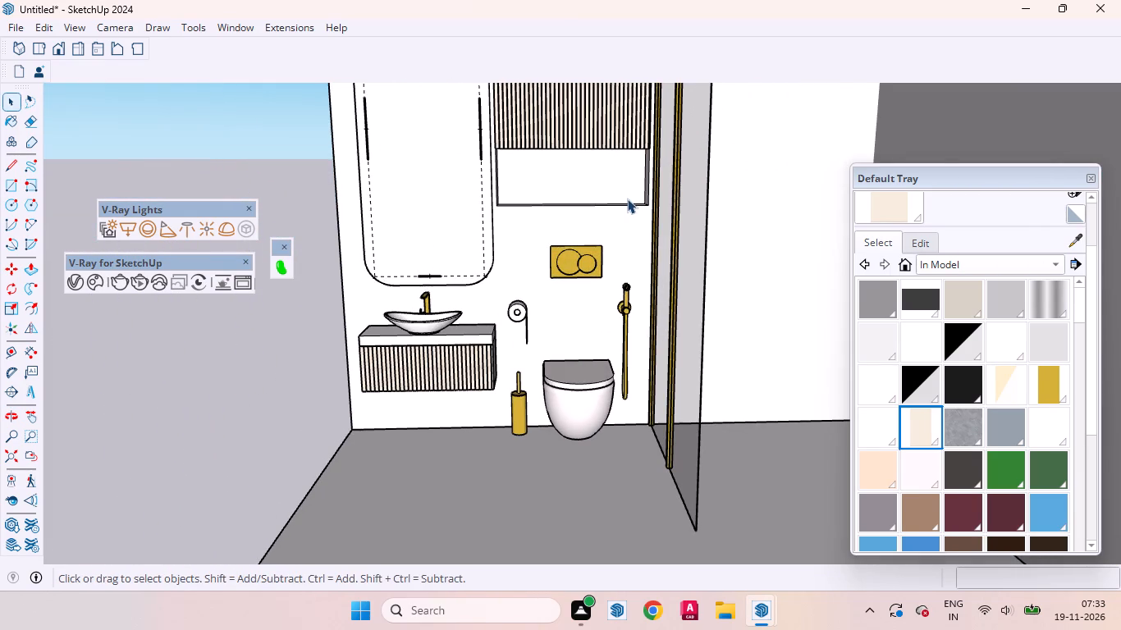
key(t)
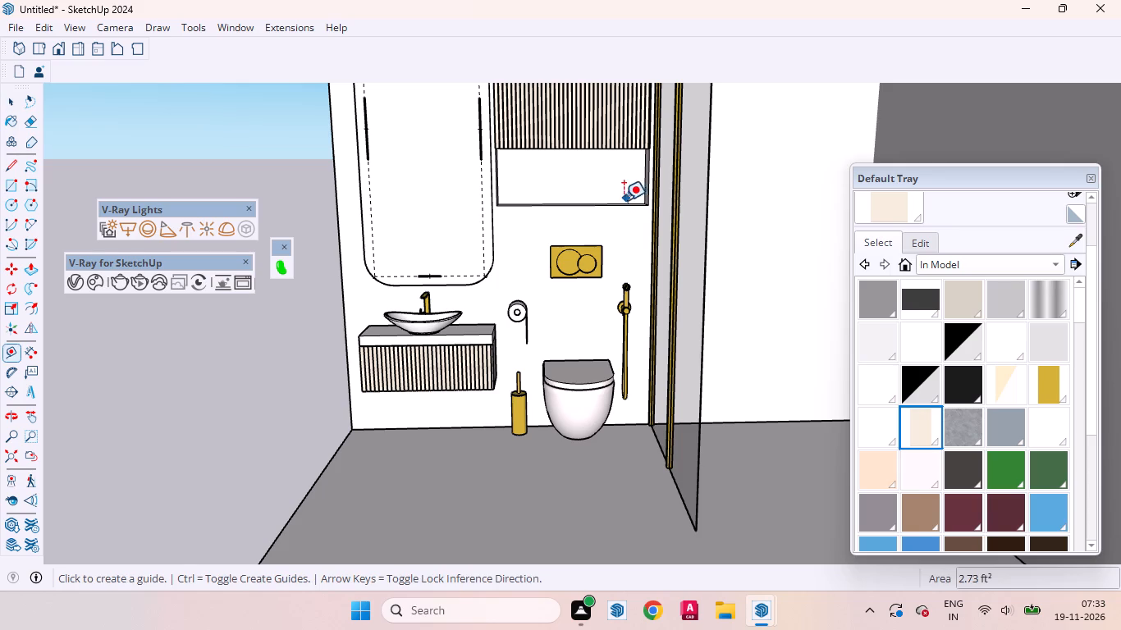
click(580, 206)
click(603, 204)
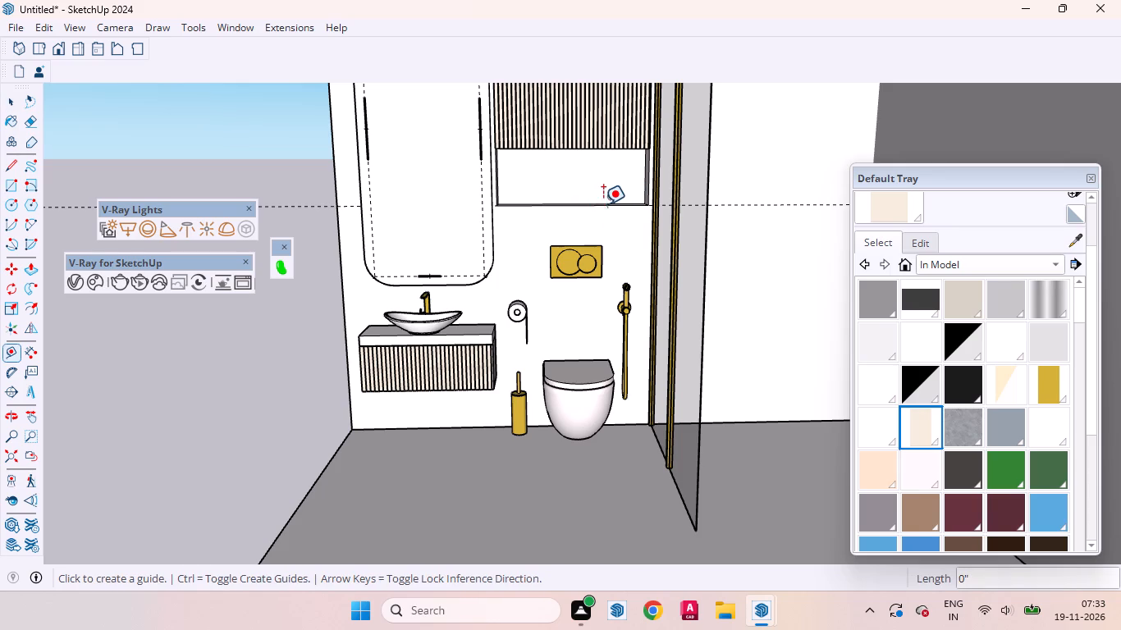
Add a parallel horizontal guide 10" above the niche-bottom guide on the shower wall.
scroll(751, 189, up, 3)
middle_drag(731, 212, 693, 211)
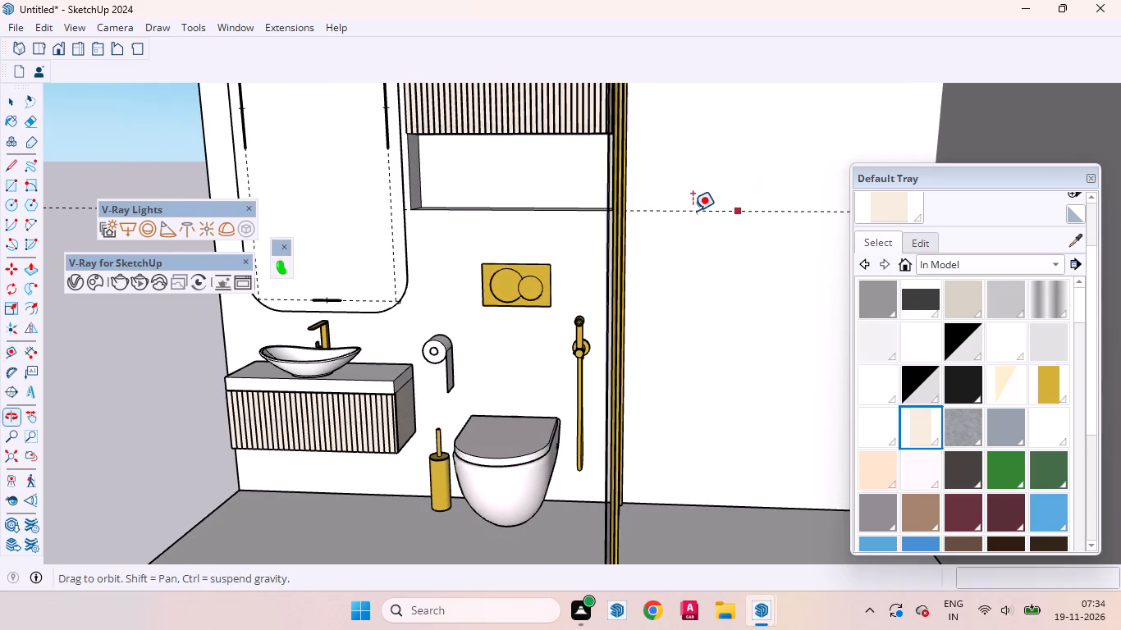
click(707, 210)
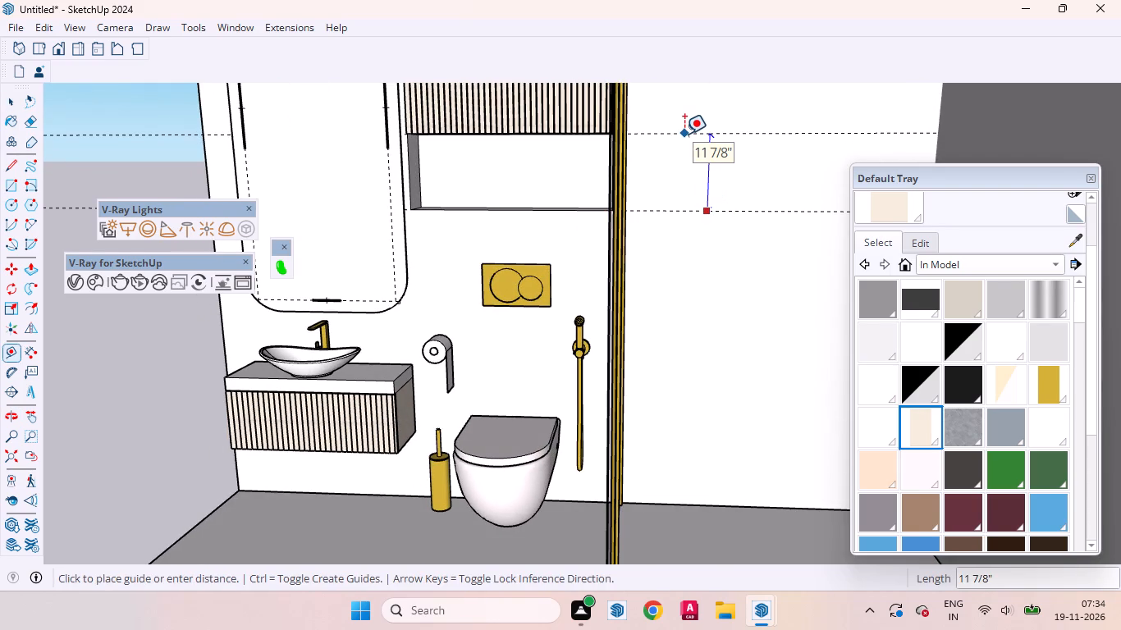
text(10)
key(Return)
key(space)
Add another horizontal guide 2" above the upper guide on the shower wall.
middle_drag(685, 144, 667, 105)
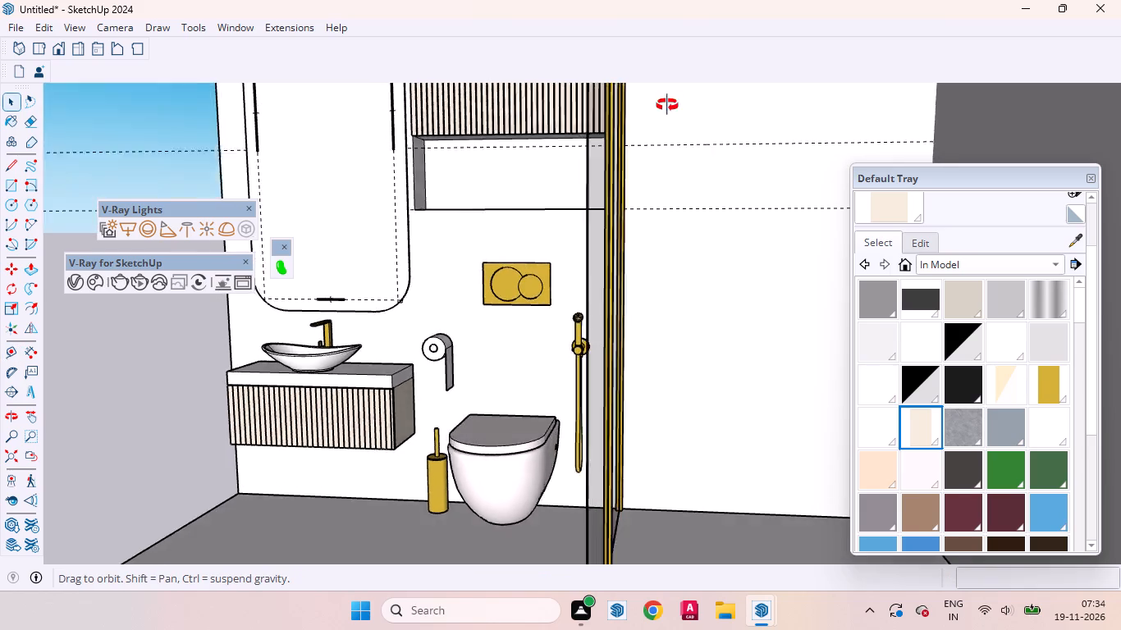
middle_drag(667, 105, 583, 151)
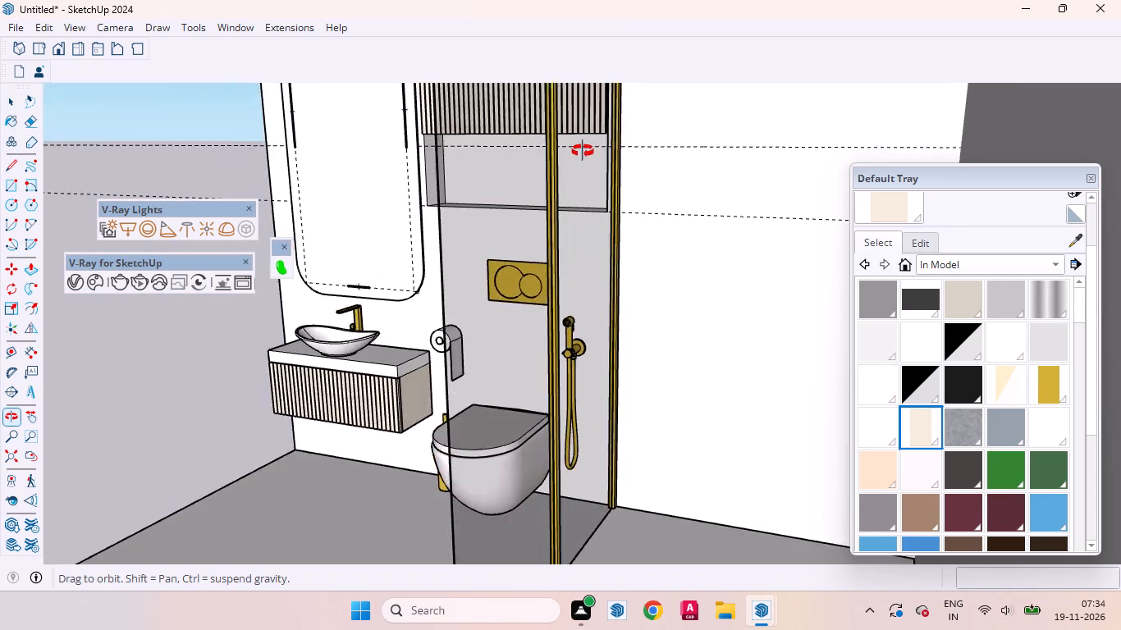
middle_drag(583, 151, 574, 345)
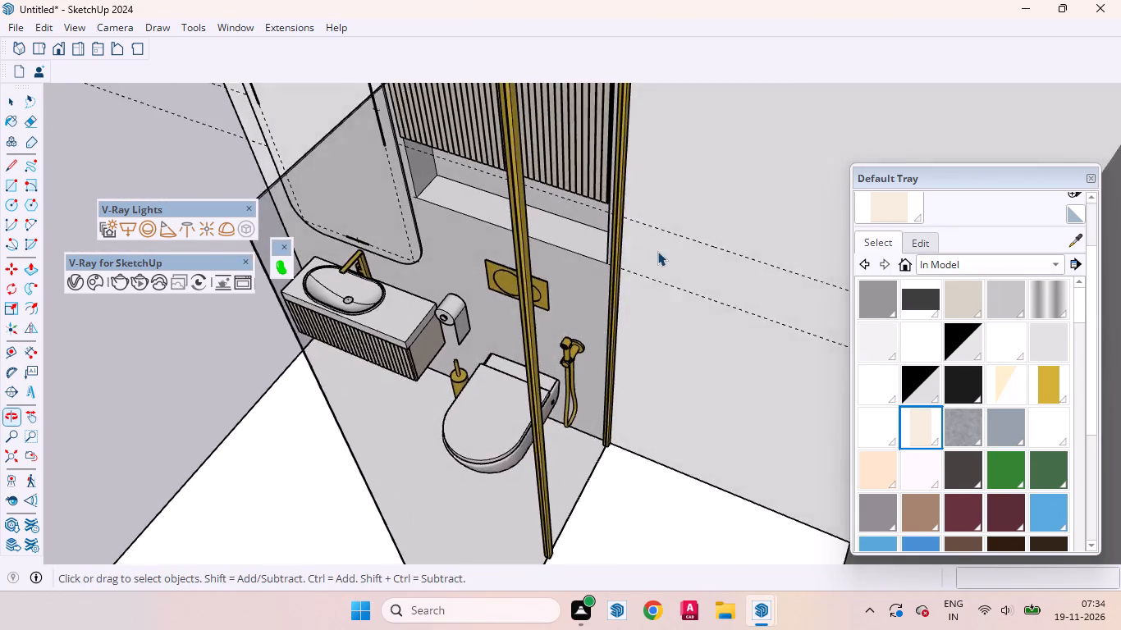
scroll(660, 251, up, 8)
middle_drag(656, 254, 432, 135)
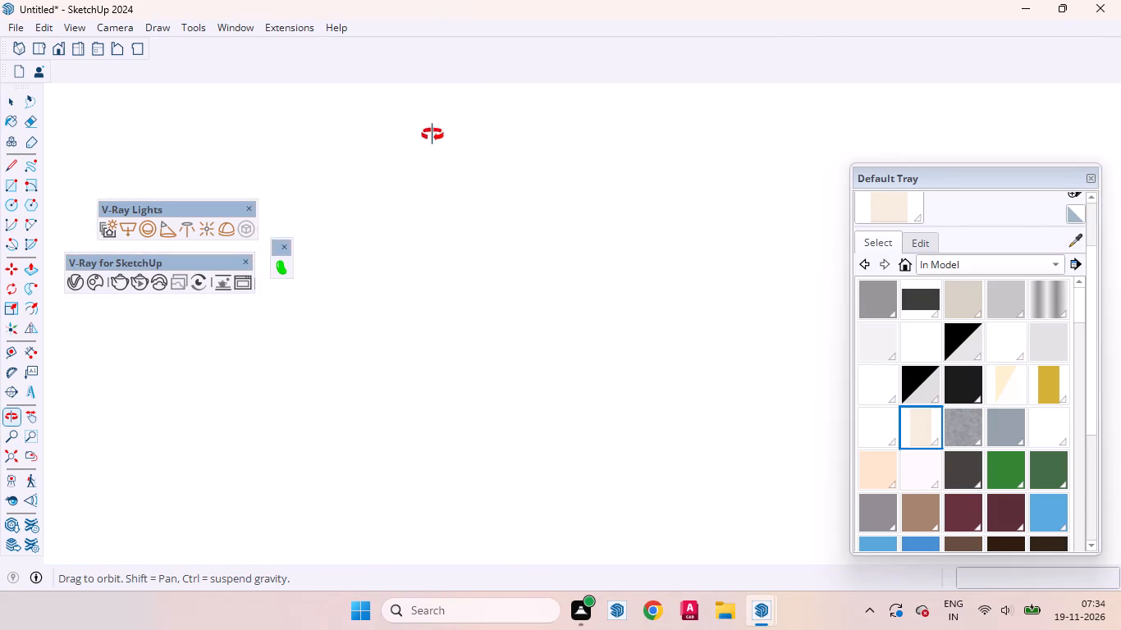
middle_drag(432, 135, 668, 158)
scroll(659, 280, down, 4)
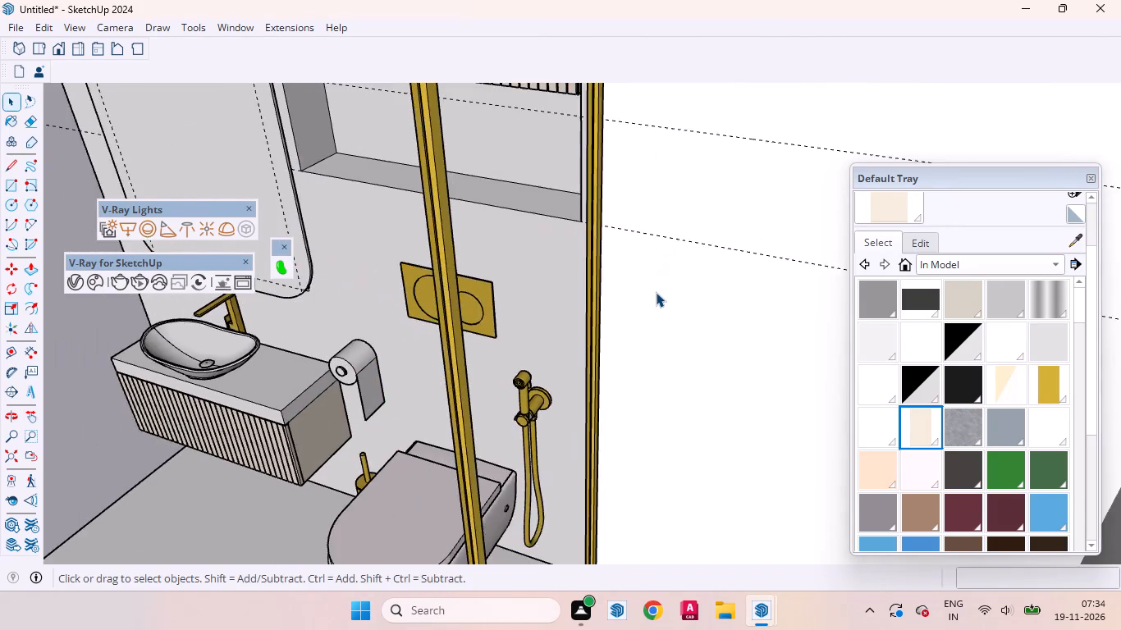
scroll(656, 292, down, 2)
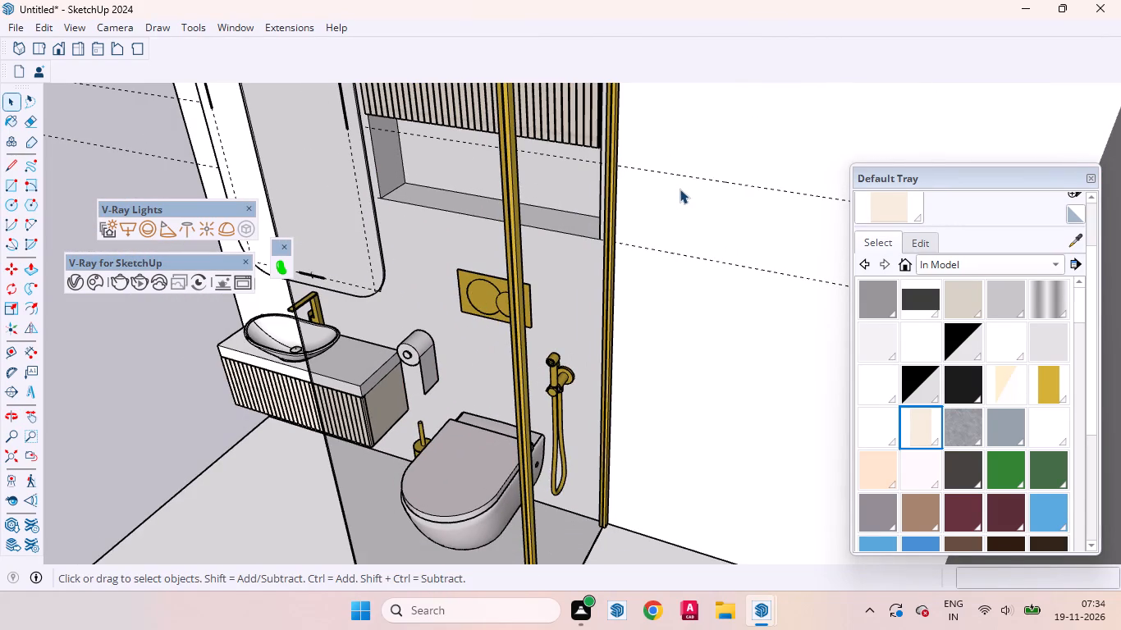
key(t)
click(693, 176)
click(685, 155)
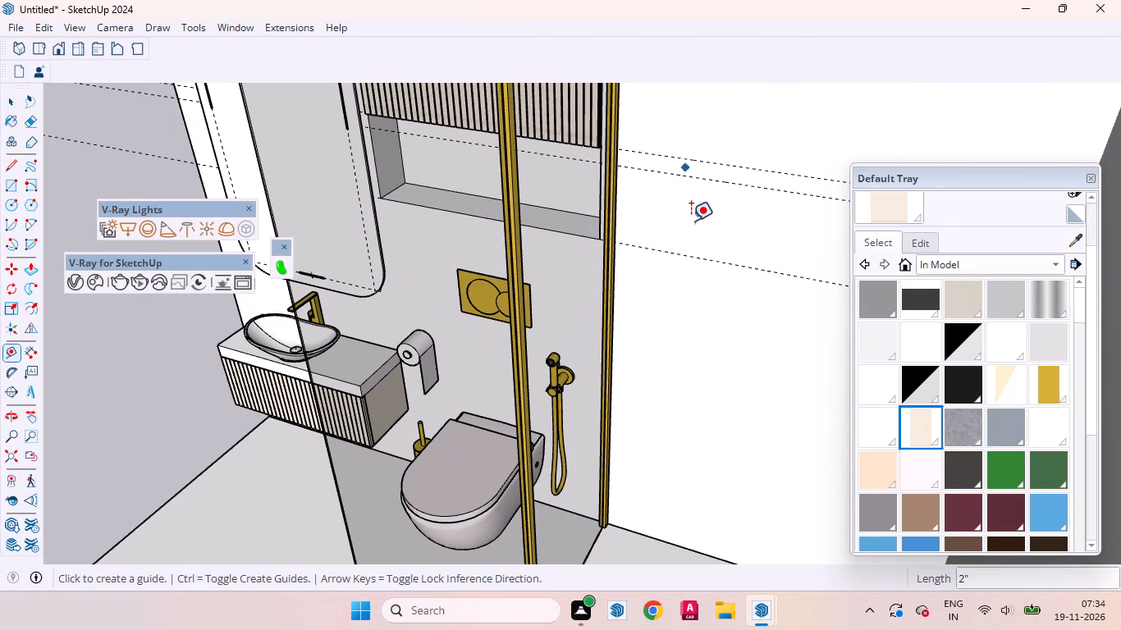
key(space)
Place a vertical guide on the shower wall, 2" from the glass partition's gold wall frame.
middle_drag(698, 226, 806, 94)
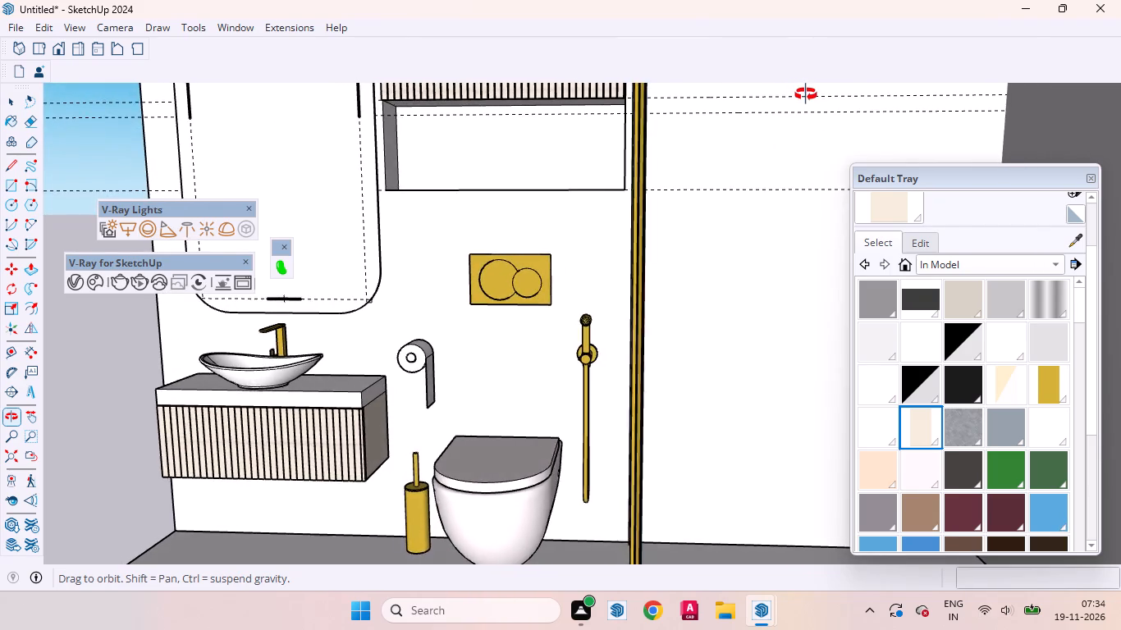
middle_drag(806, 94, 696, 117)
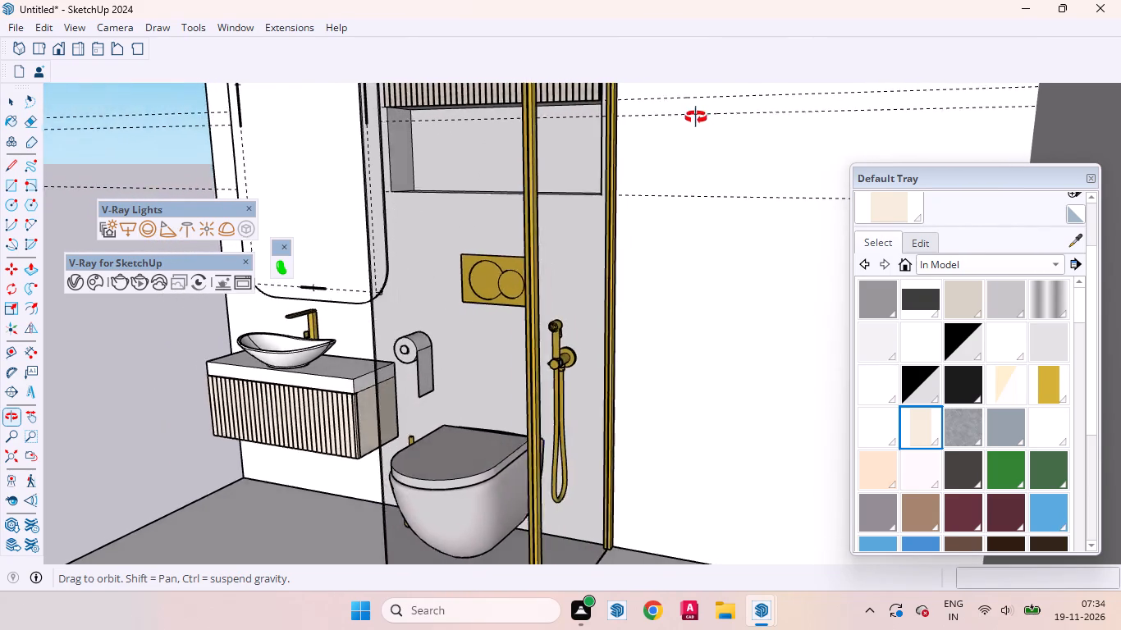
middle_drag(696, 117, 670, 128)
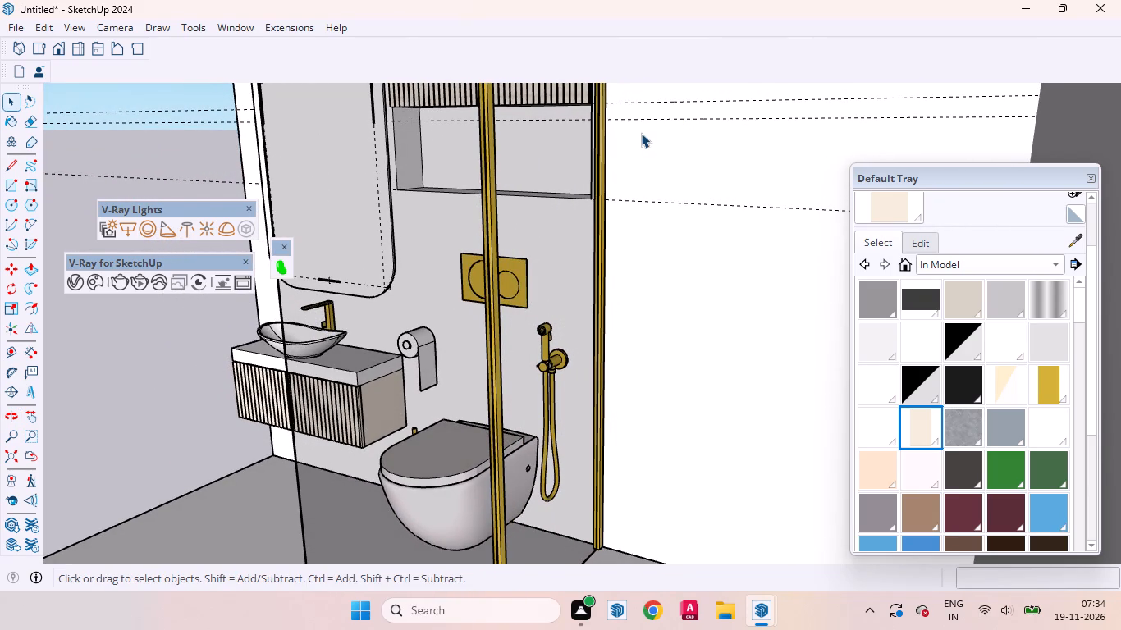
key(t)
scroll(638, 136, up, 4)
click(593, 144)
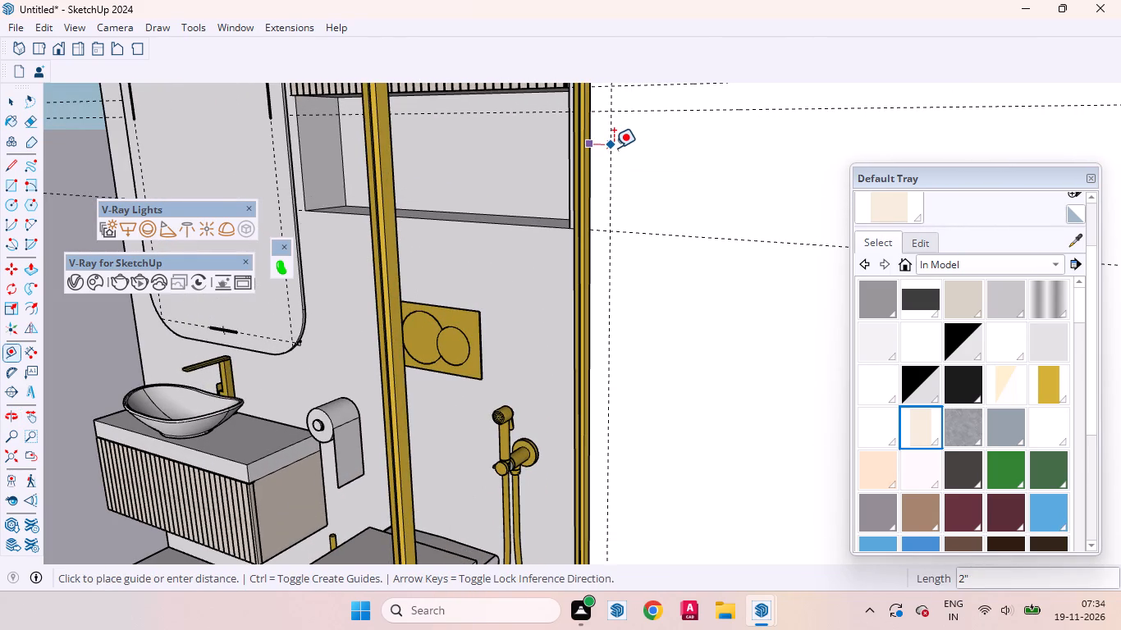
click(614, 148)
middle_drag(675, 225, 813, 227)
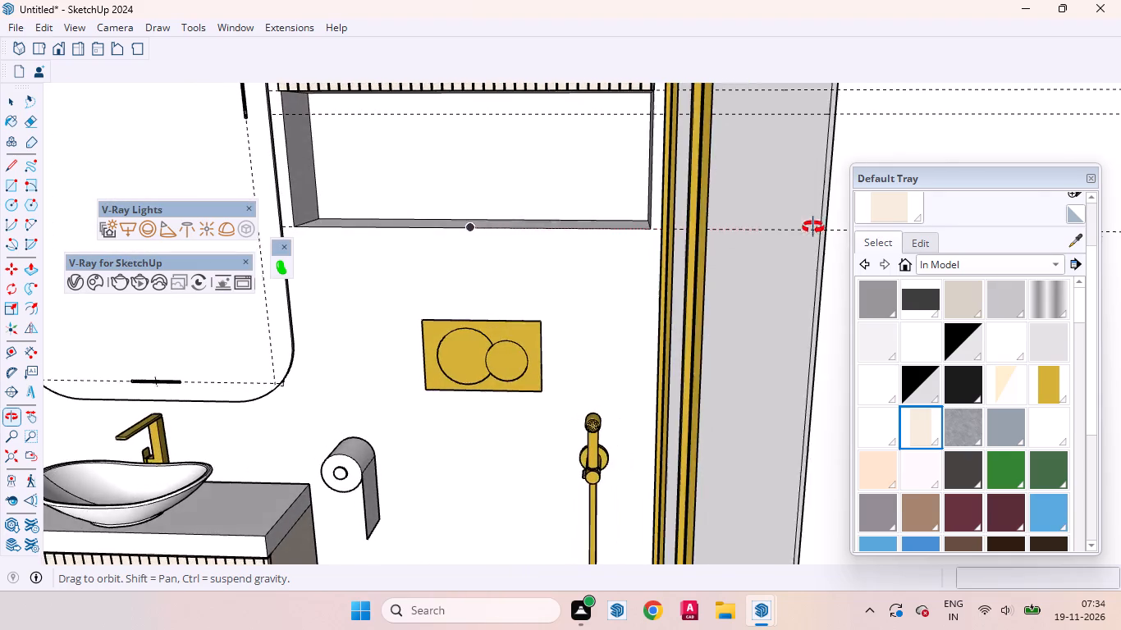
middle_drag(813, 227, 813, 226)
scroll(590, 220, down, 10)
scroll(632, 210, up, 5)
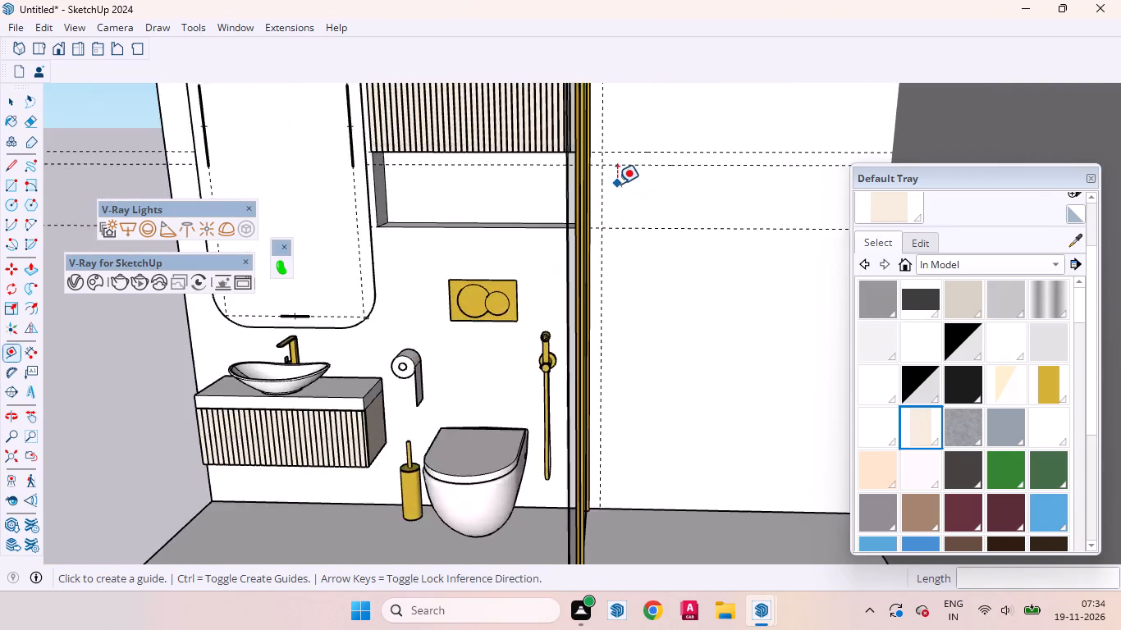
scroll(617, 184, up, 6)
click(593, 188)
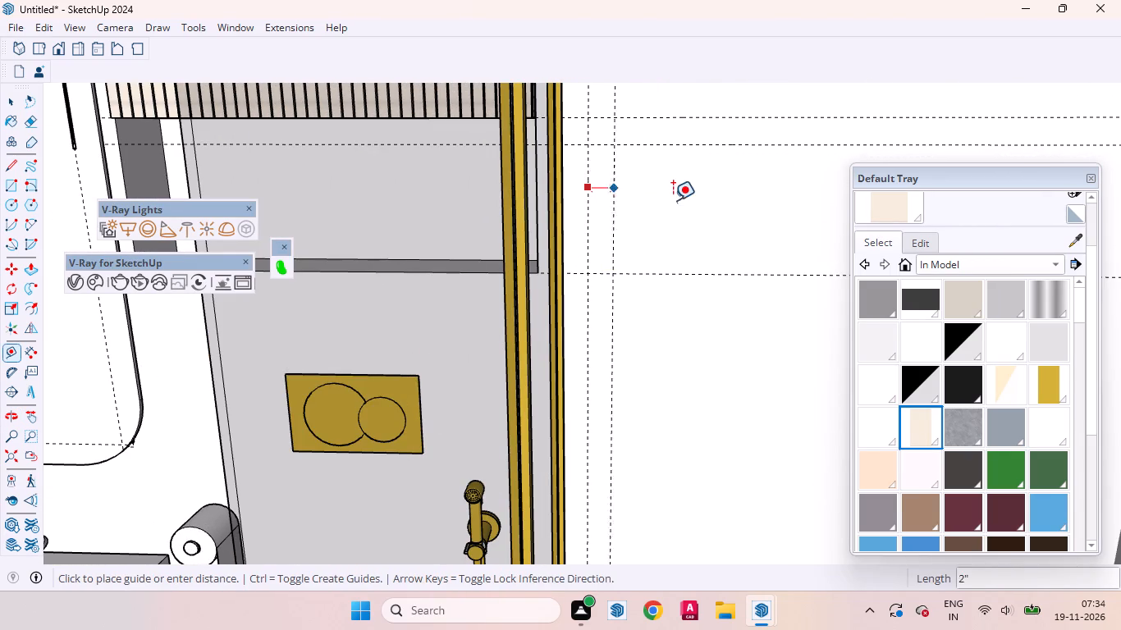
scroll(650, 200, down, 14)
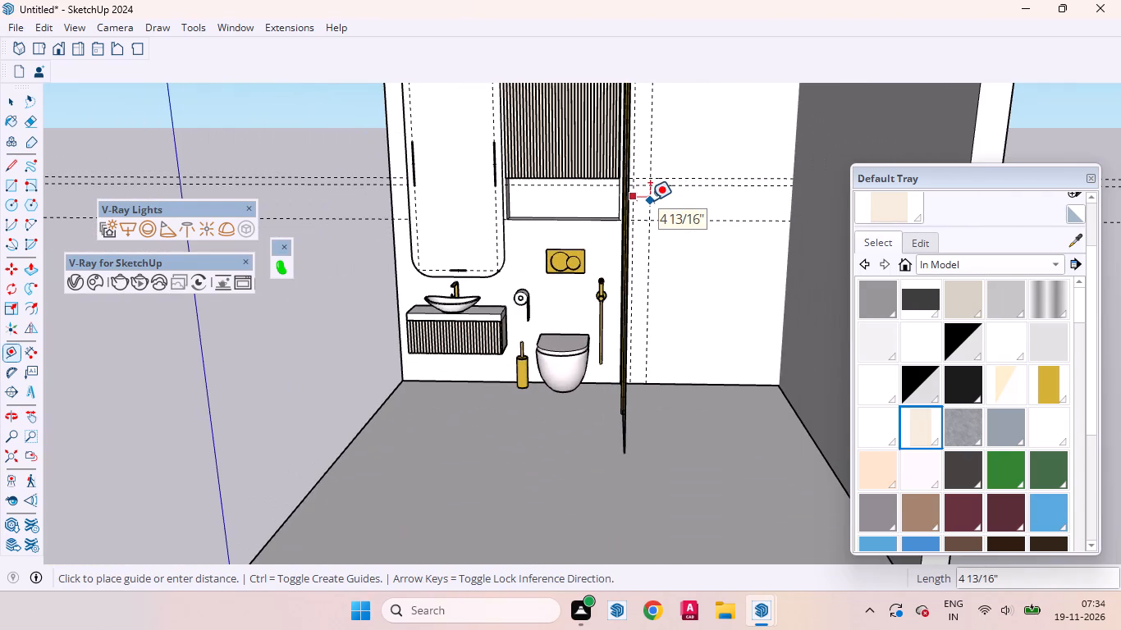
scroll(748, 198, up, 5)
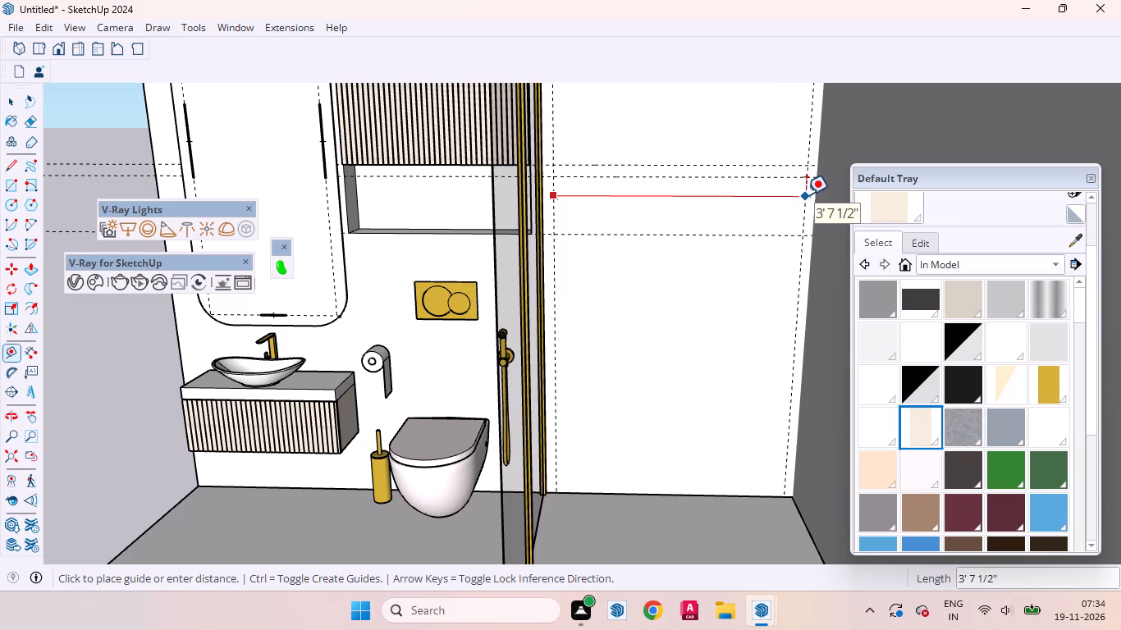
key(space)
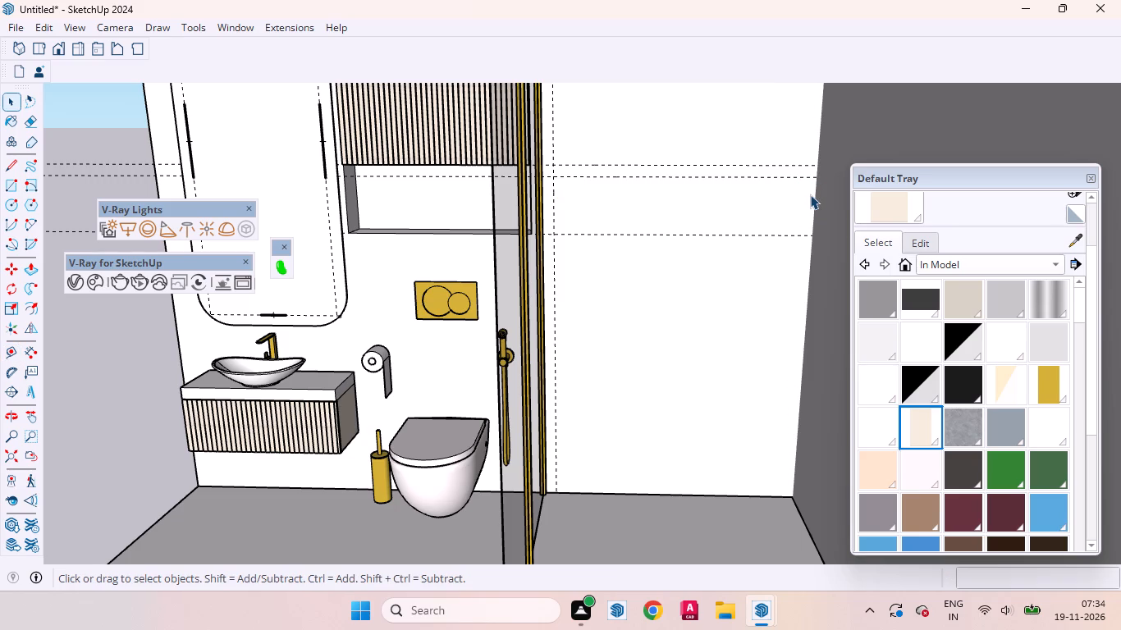
Add a second vertical guide 3' 8" from the first one, close to the shower wall's far corner.
key(t)
scroll(810, 194, up, 4)
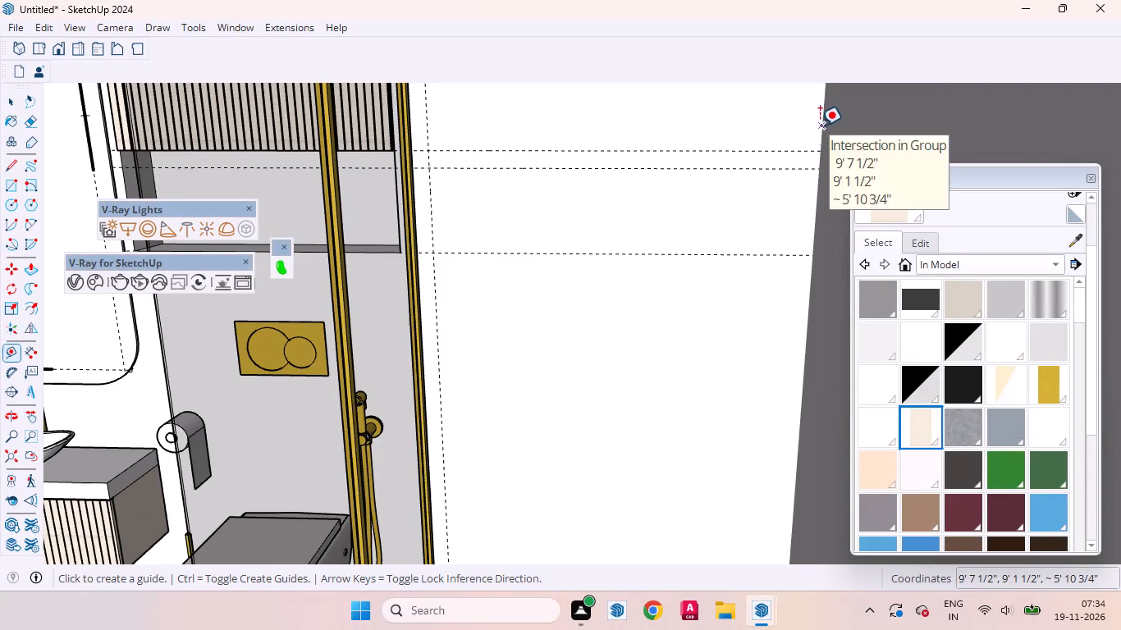
click(436, 206)
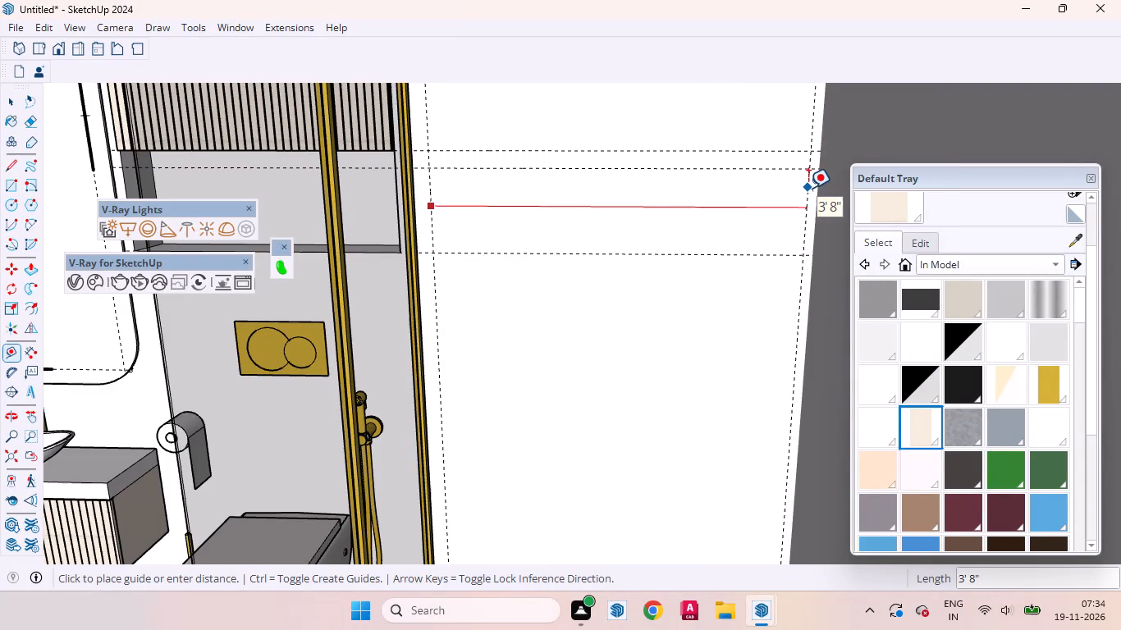
click(808, 188)
key(space)
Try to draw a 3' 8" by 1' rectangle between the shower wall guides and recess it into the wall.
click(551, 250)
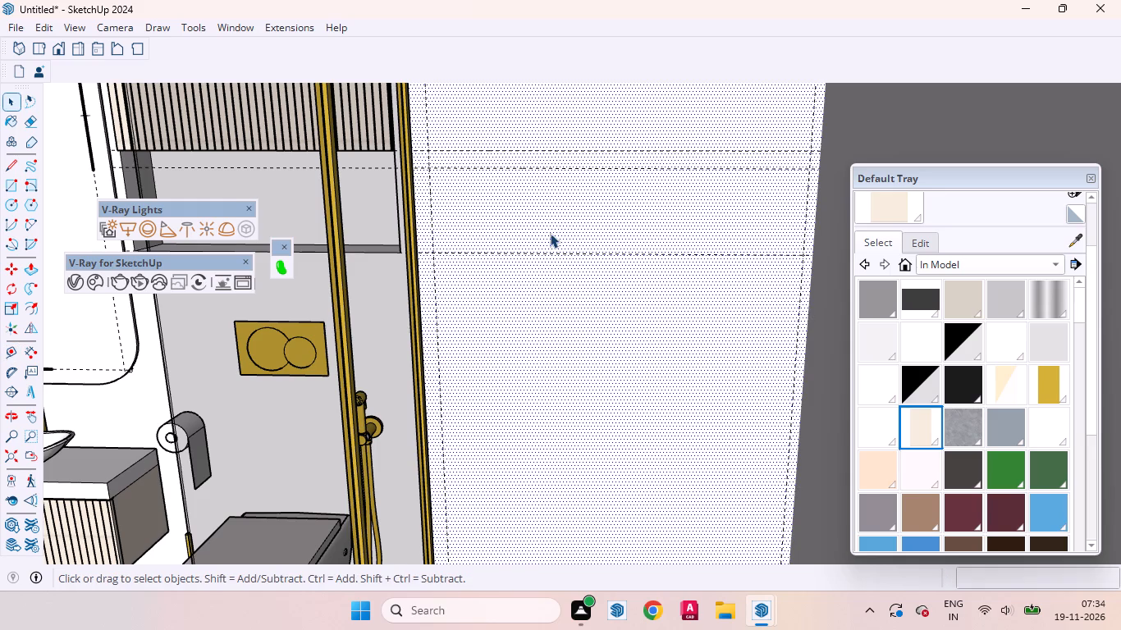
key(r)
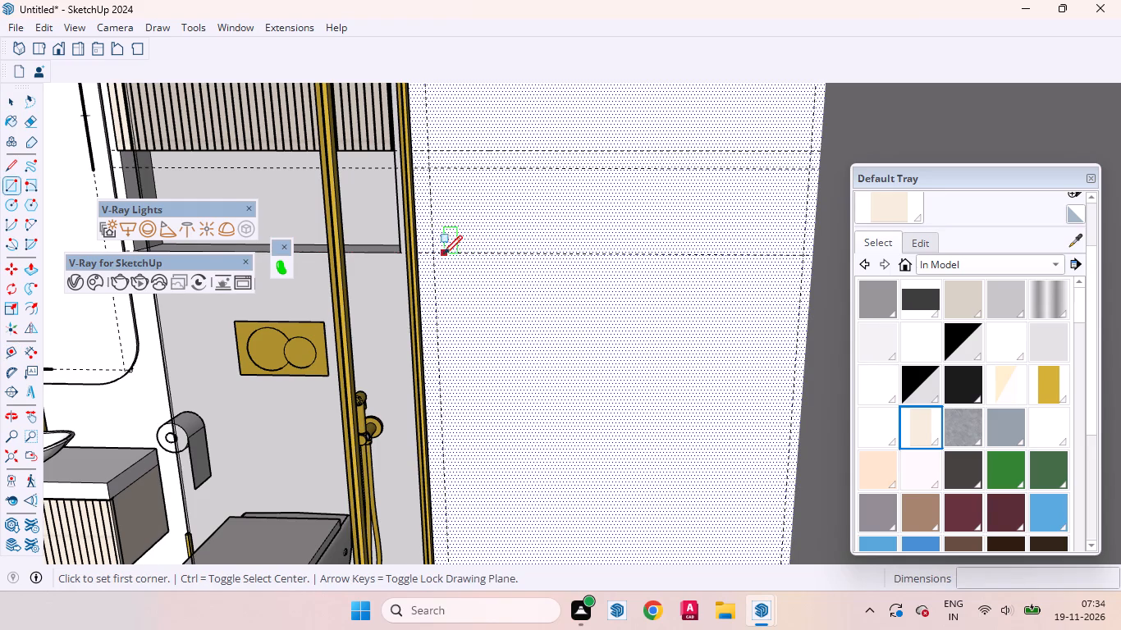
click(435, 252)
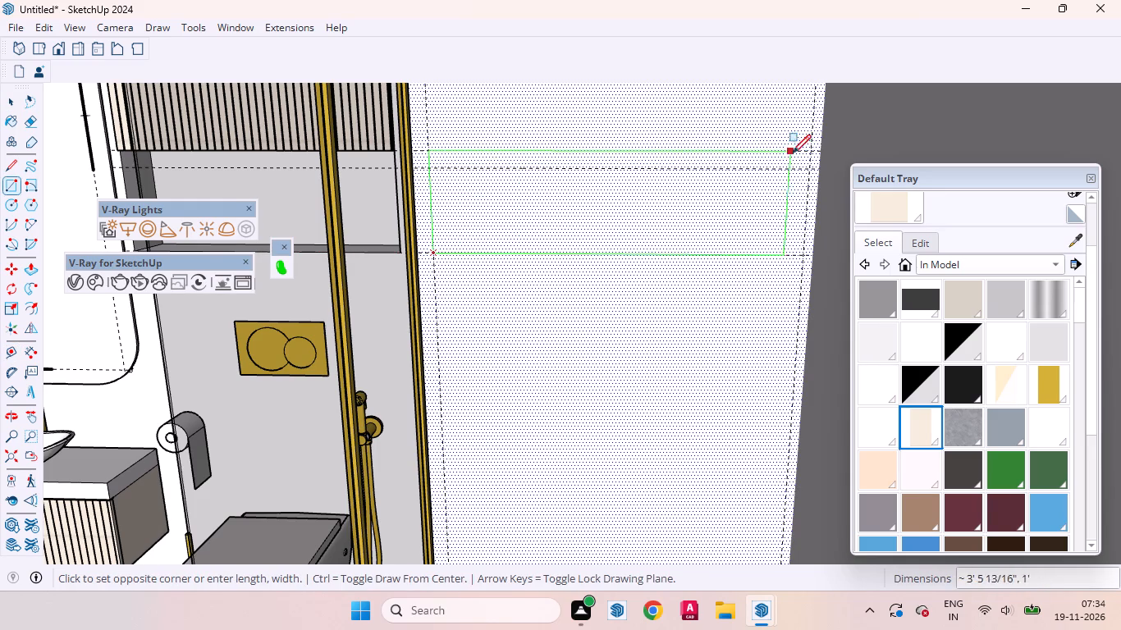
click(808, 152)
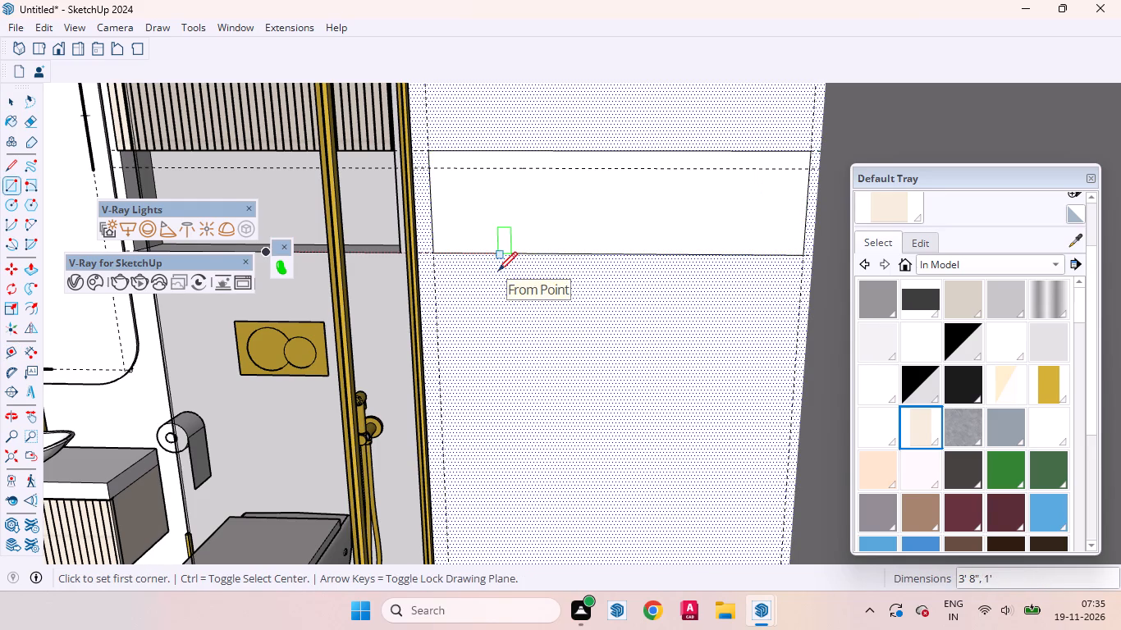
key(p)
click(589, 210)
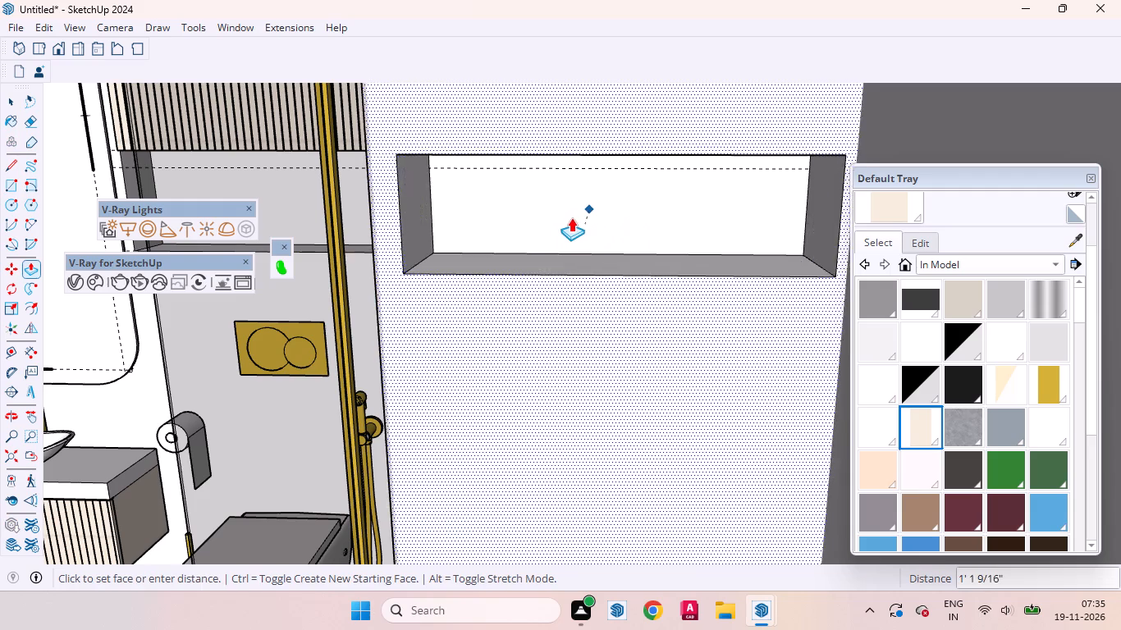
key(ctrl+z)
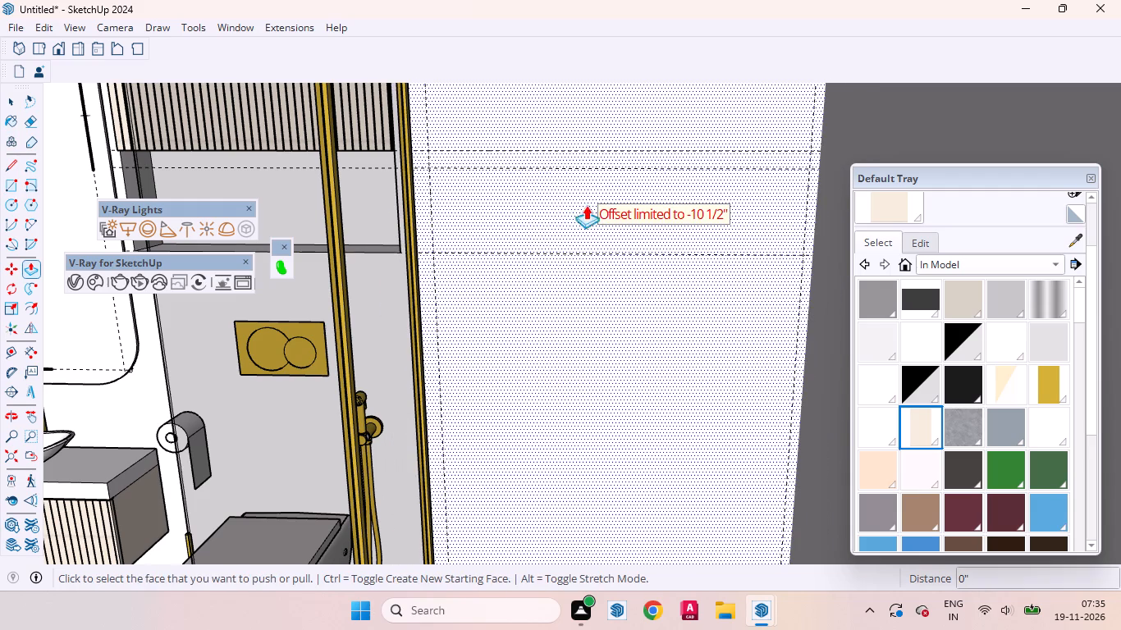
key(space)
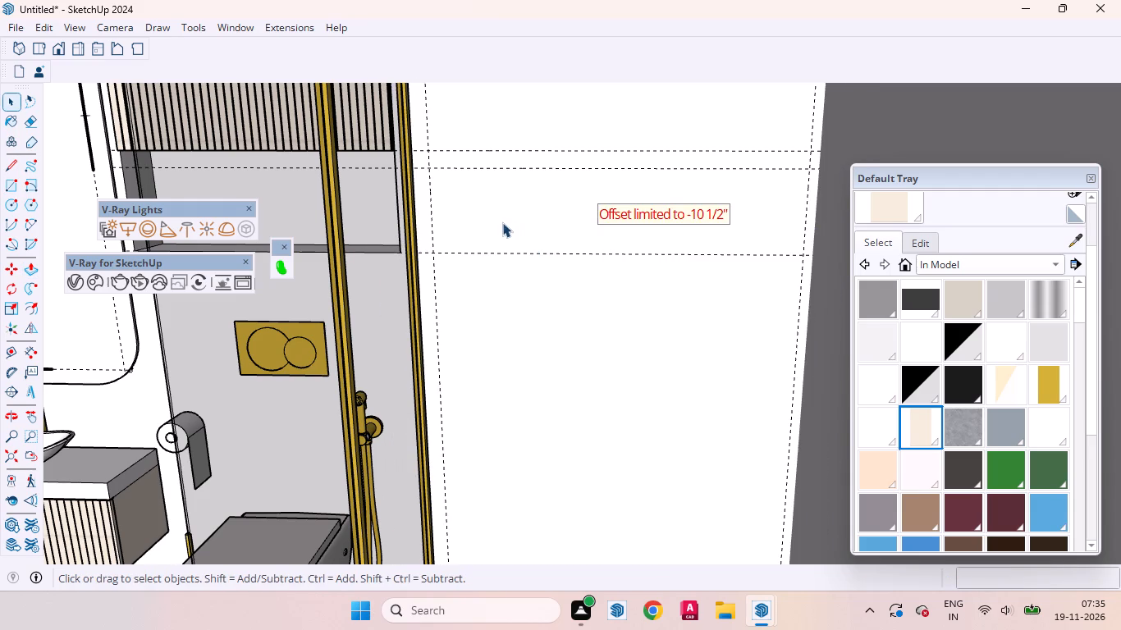
Draw a 3' 8" by 1' rectangle on the shower wall, cornered on the intersections of the outer guides.
click(504, 221)
key(r)
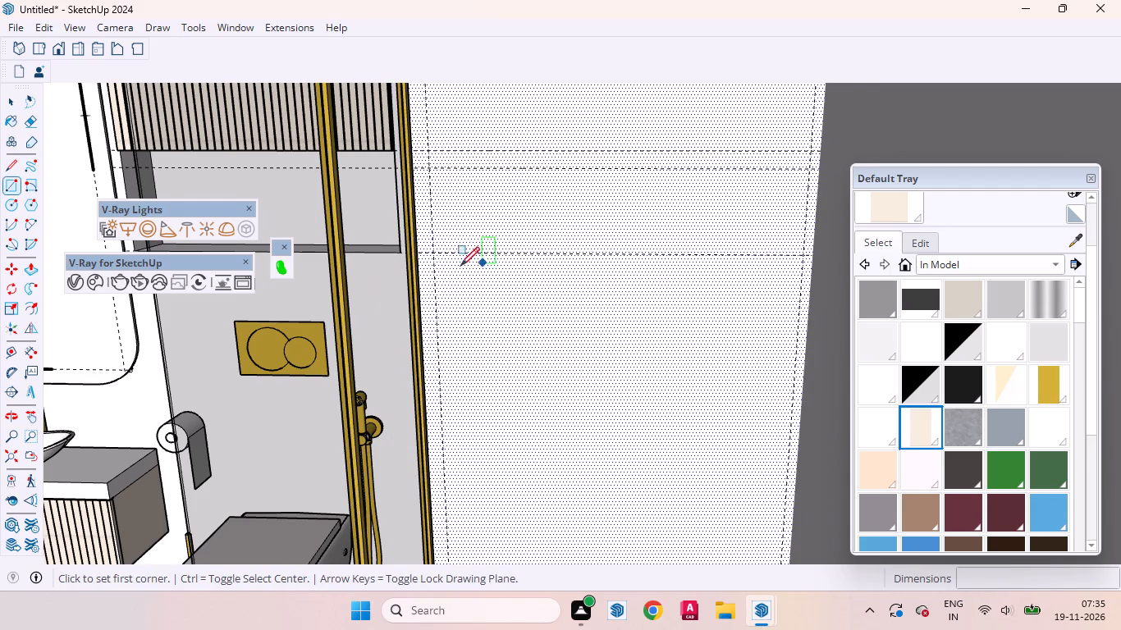
click(434, 252)
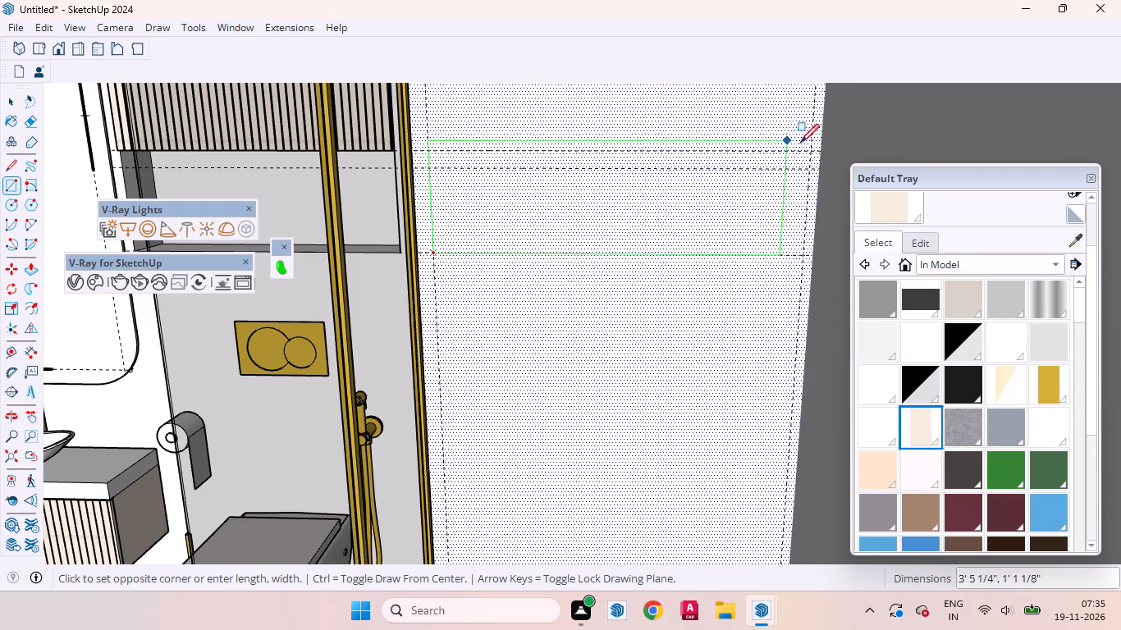
click(812, 148)
key(space)
Recess the shower wall rectangle 6" with Push/Pull, matching the depth of the niche above the toilet.
click(542, 208)
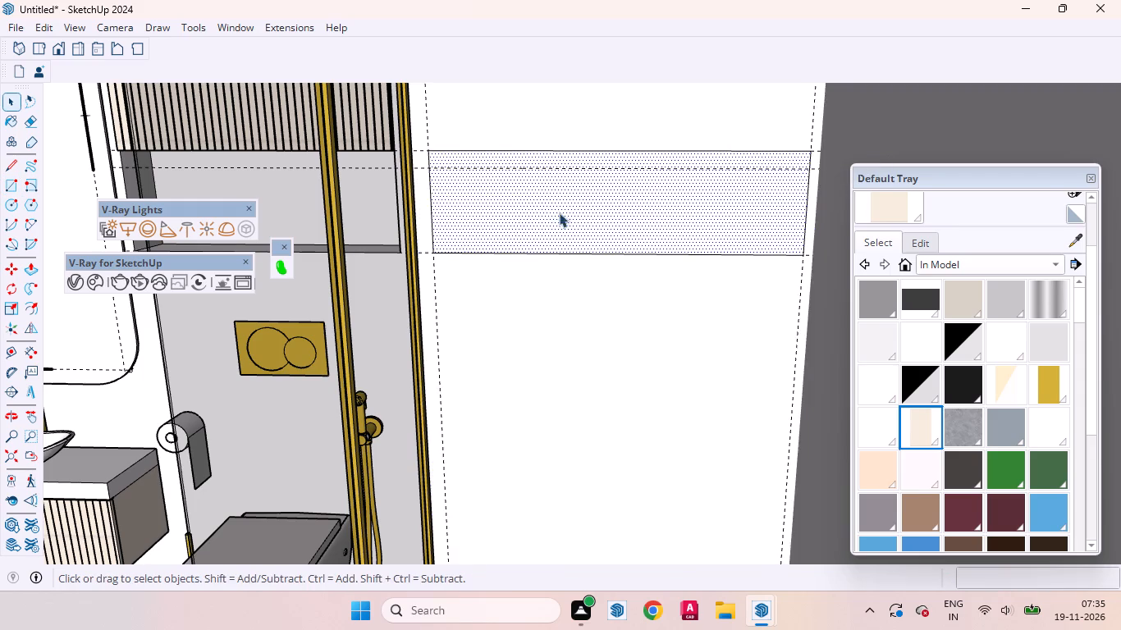
middle_drag(577, 212, 740, 218)
key(p)
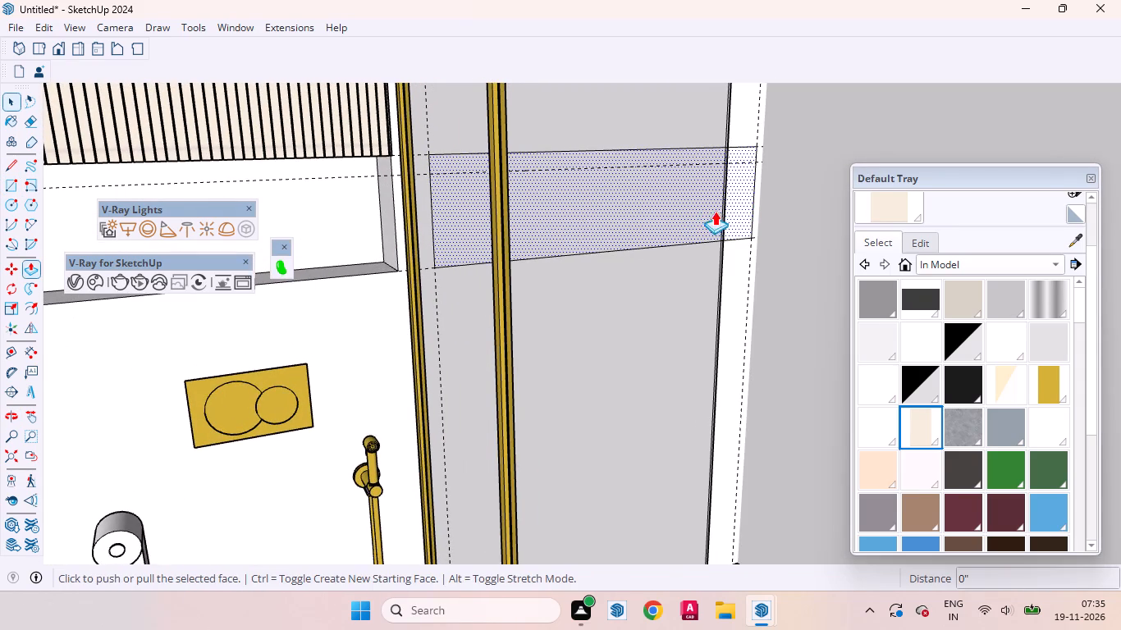
middle_drag(722, 233, 680, 229)
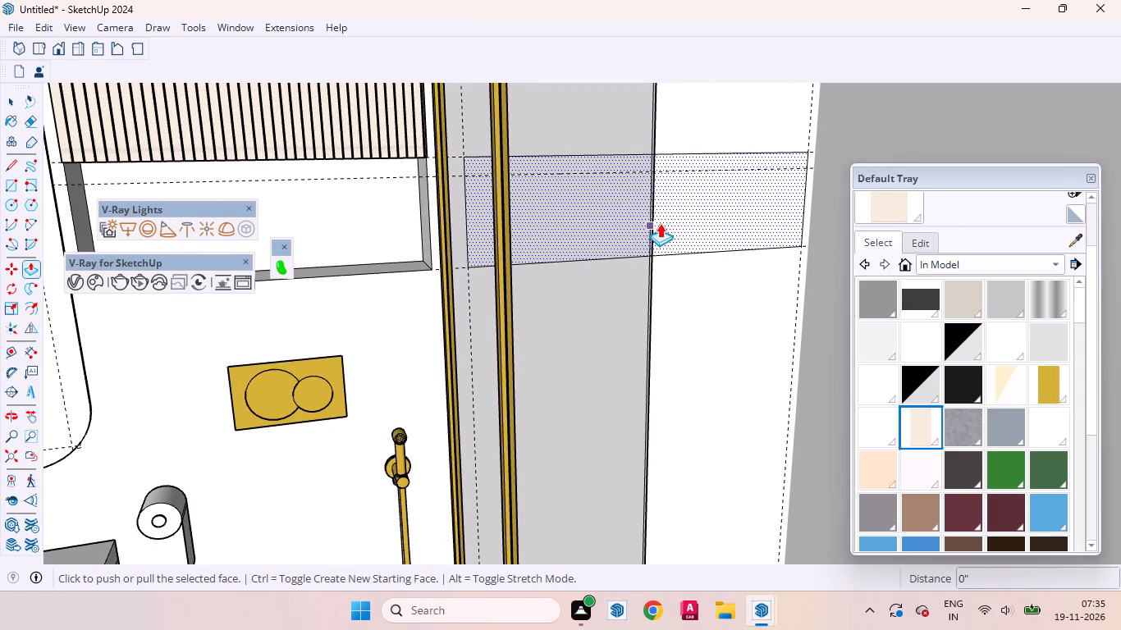
click(673, 221)
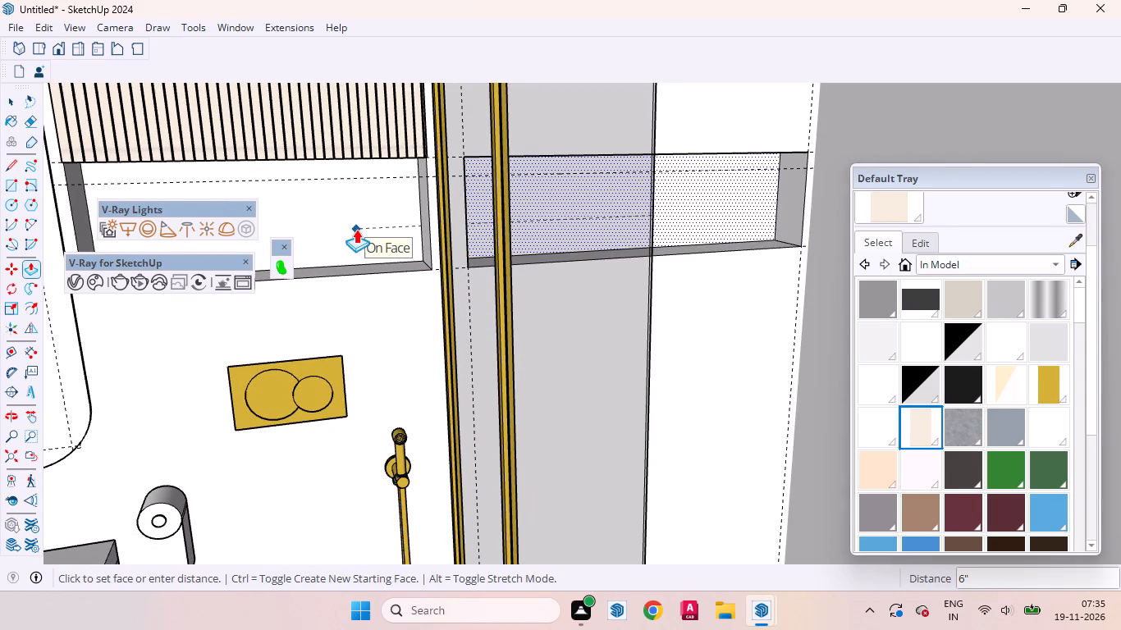
click(356, 229)
key(space)
Delete the horizontal and vertical construction guides running through the shower wall.
middle_drag(715, 264, 657, 285)
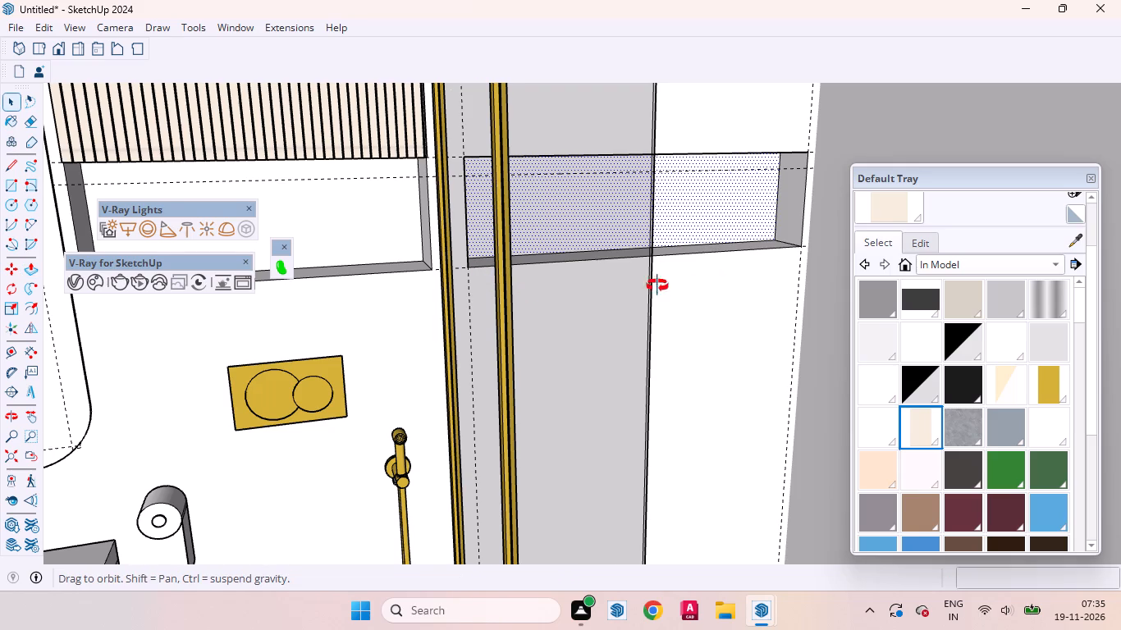
middle_drag(657, 285, 613, 286)
scroll(668, 264, down, 15)
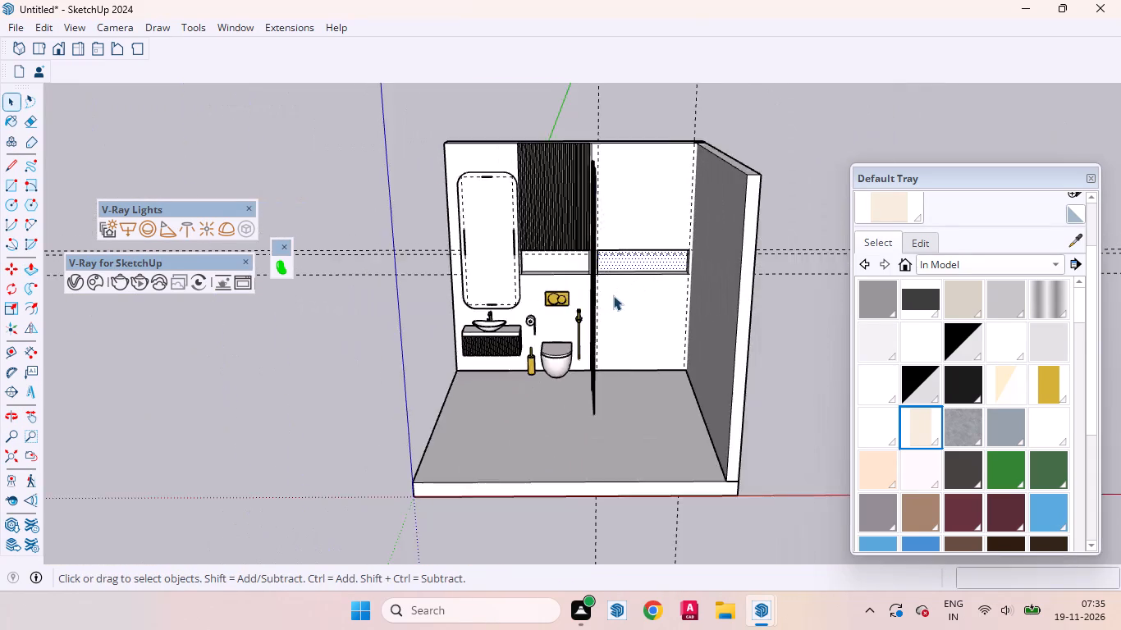
scroll(613, 295, down, 4)
click(764, 189)
drag(784, 295, 730, 212)
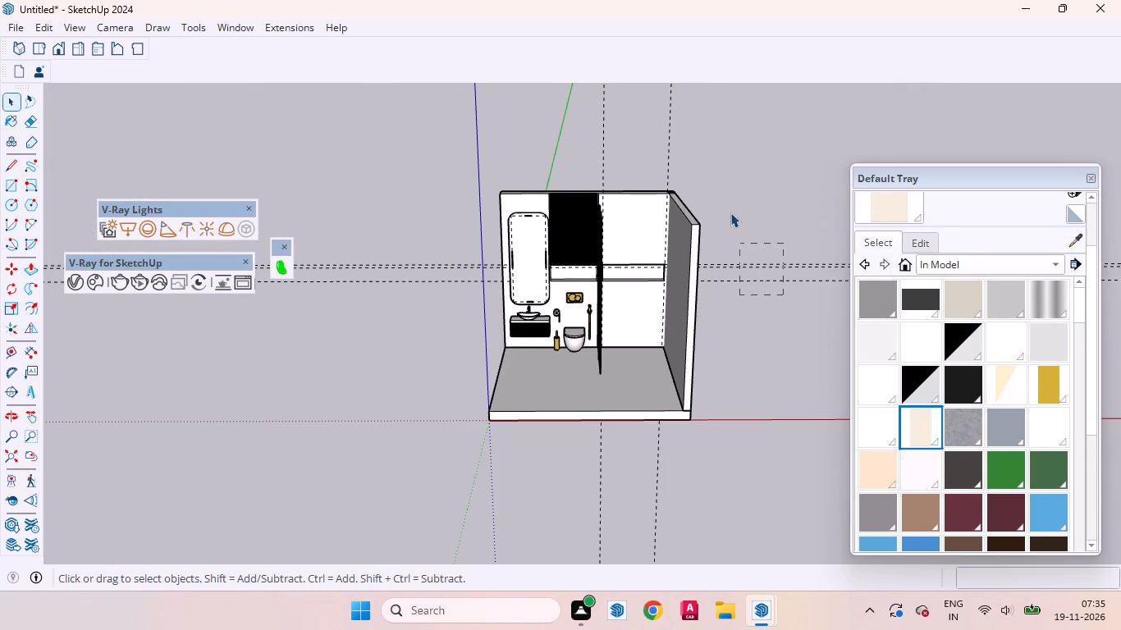
drag(730, 212, 729, 208)
key(Delete)
drag(706, 157, 577, 123)
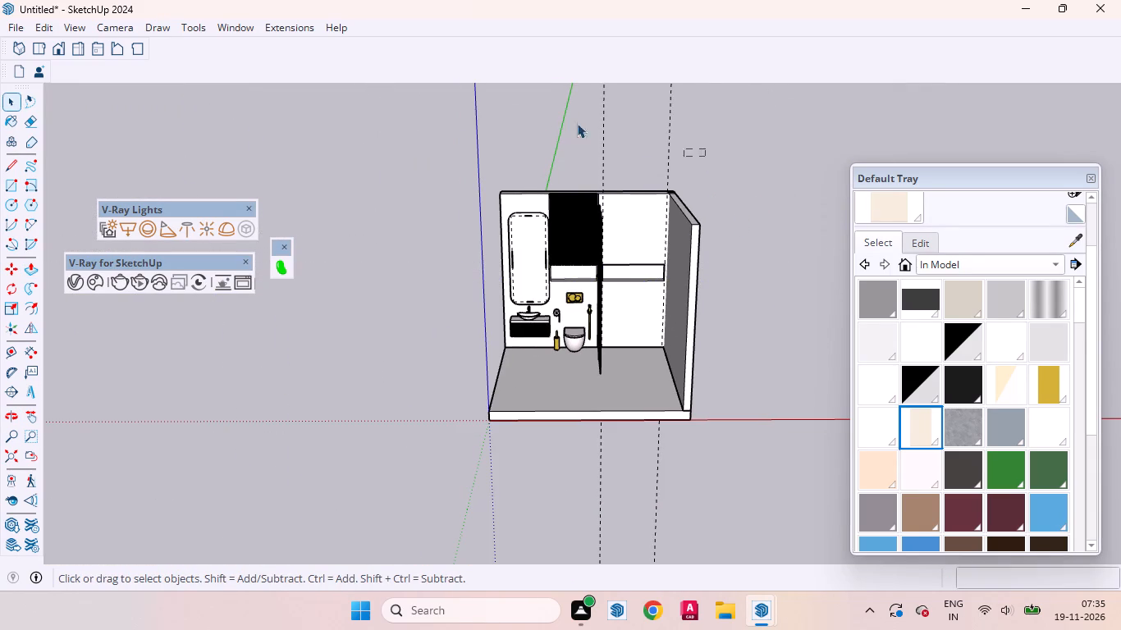
drag(577, 123, 447, 87)
key(Delete)
Move the vessel washbasin slightly along the vanity countertop toward the toilet.
scroll(647, 305, up, 4)
middle_drag(556, 250, 598, 183)
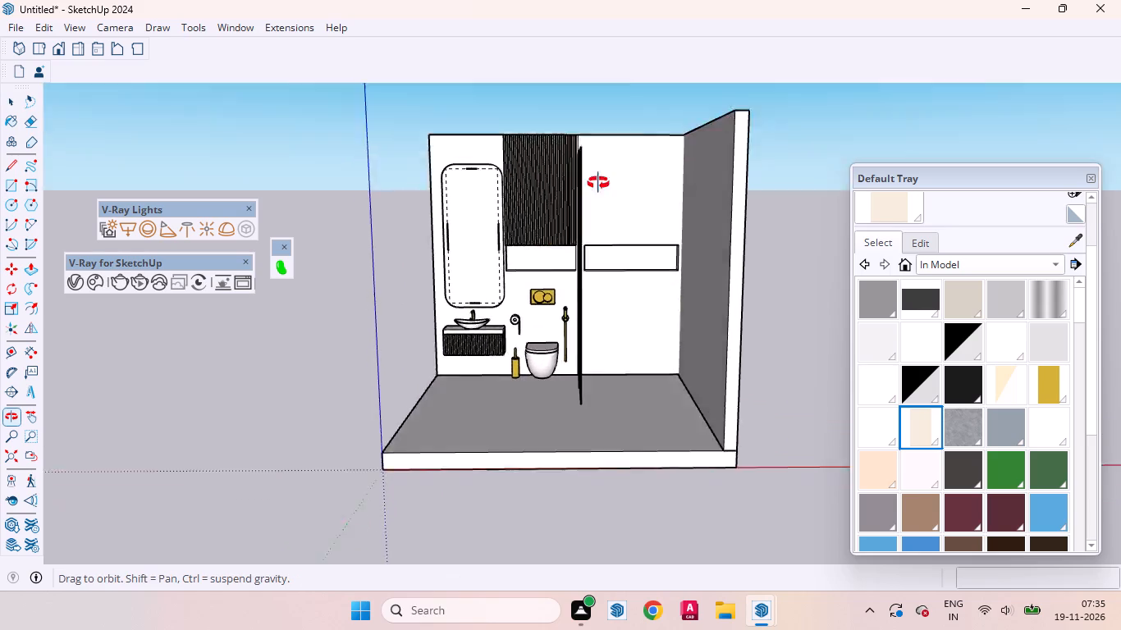
middle_drag(598, 183, 624, 236)
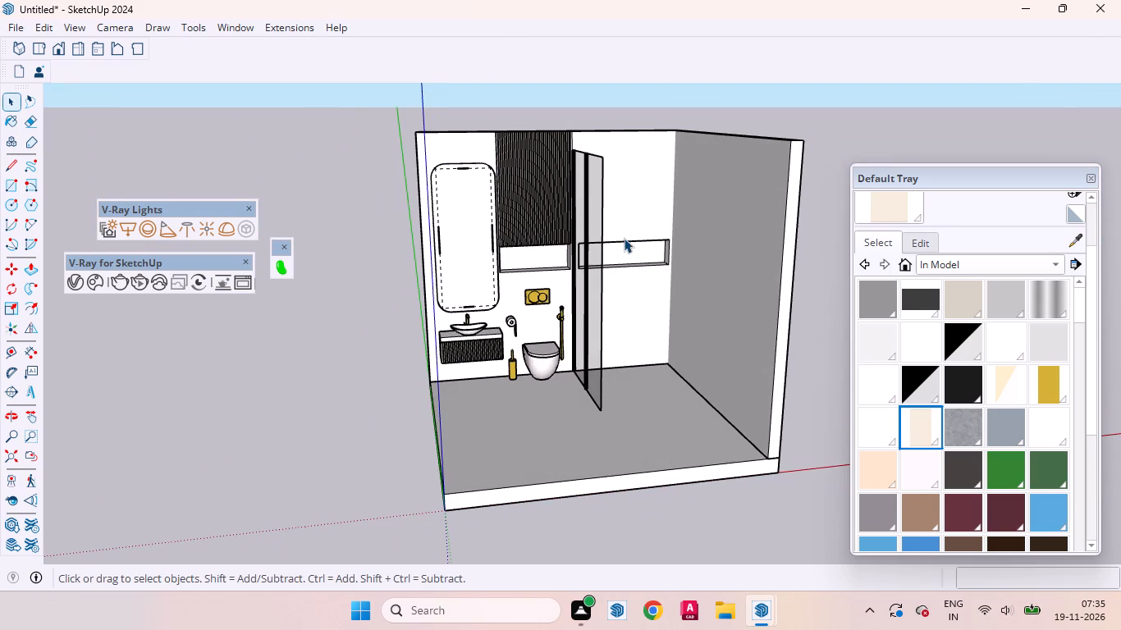
scroll(620, 218, down, 1)
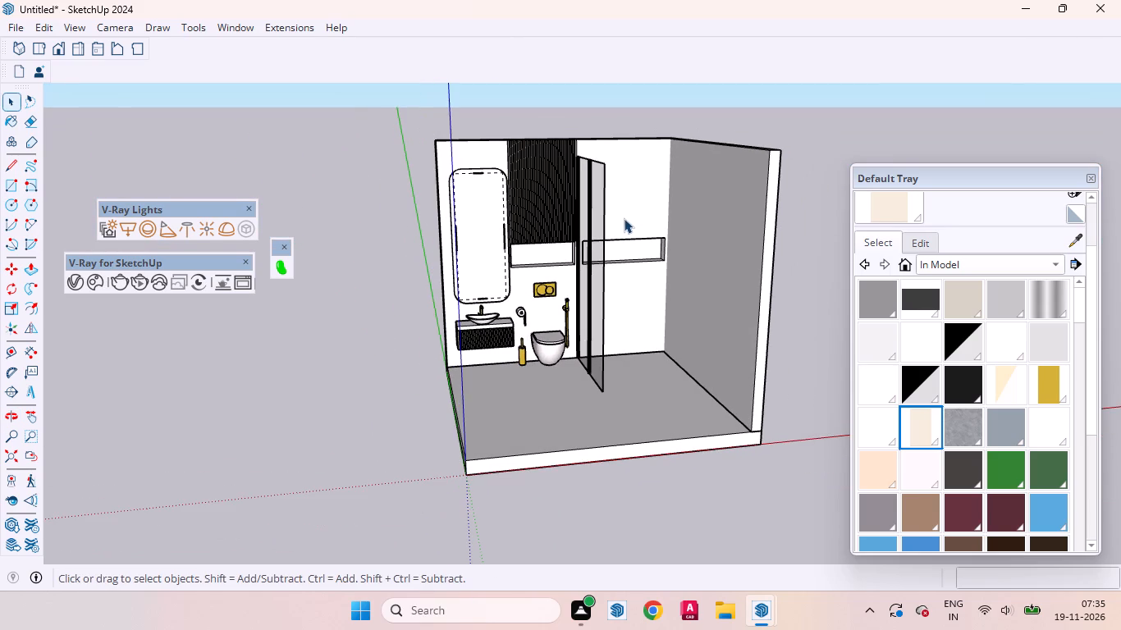
scroll(620, 141, down, 3)
scroll(594, 285, up, 7)
middle_drag(537, 217, 513, 210)
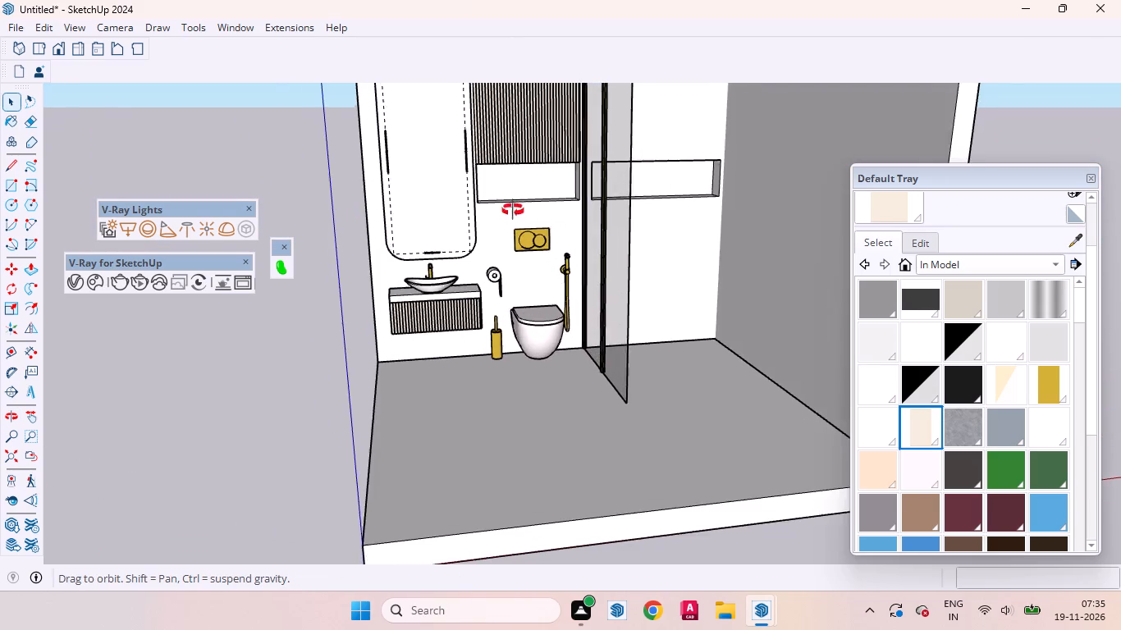
middle_drag(513, 210, 479, 208)
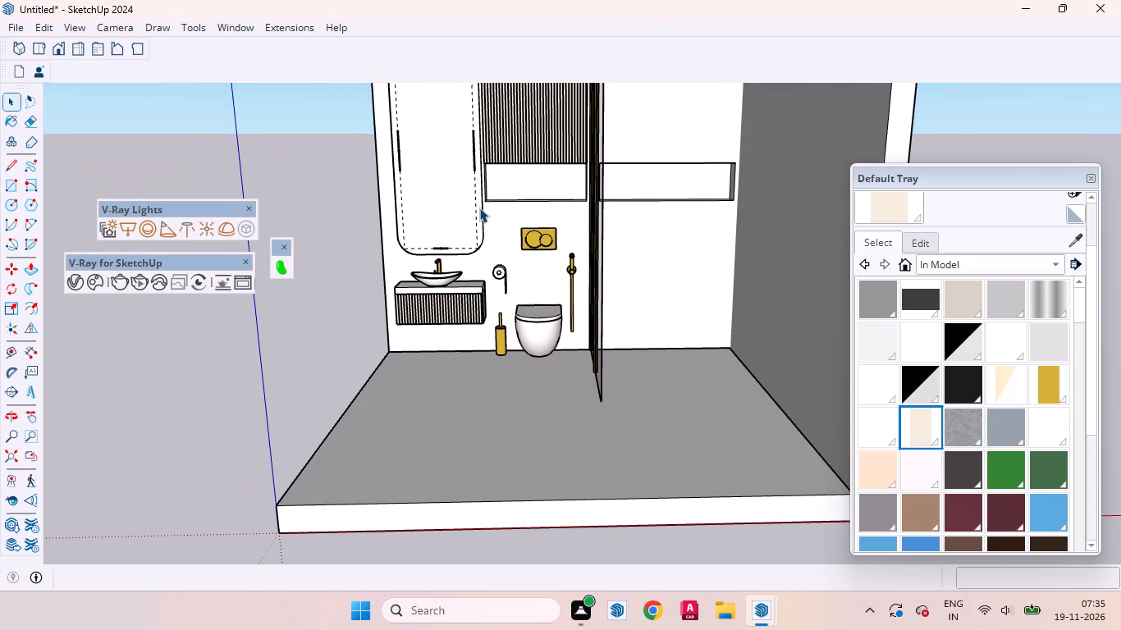
scroll(434, 289, up, 6)
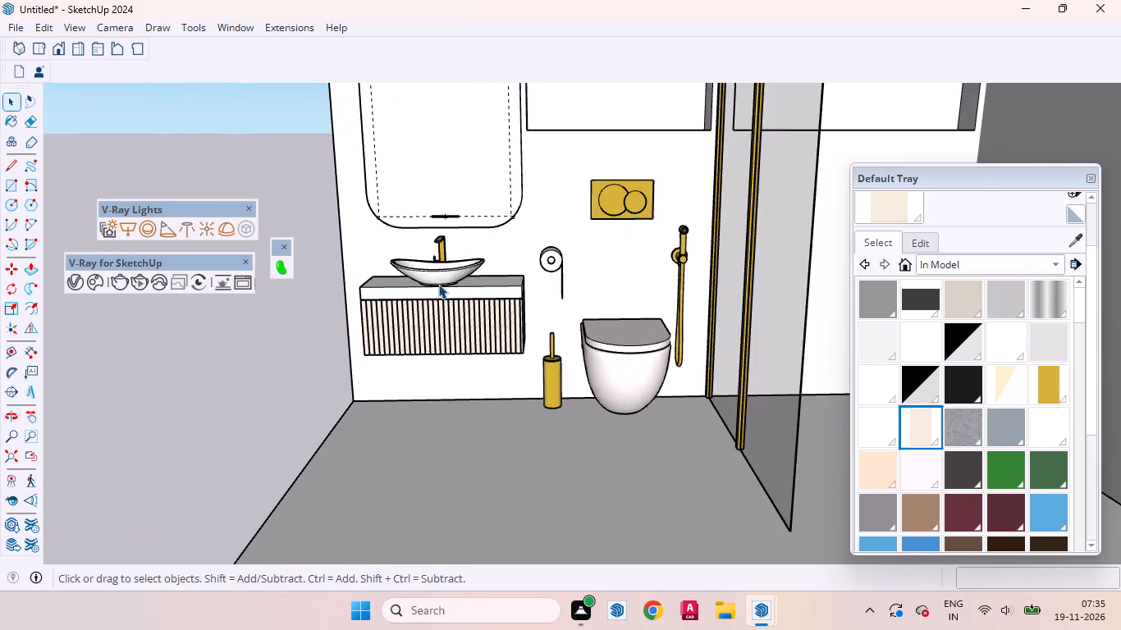
middle_drag(450, 283, 498, 252)
scroll(446, 270, up, 6)
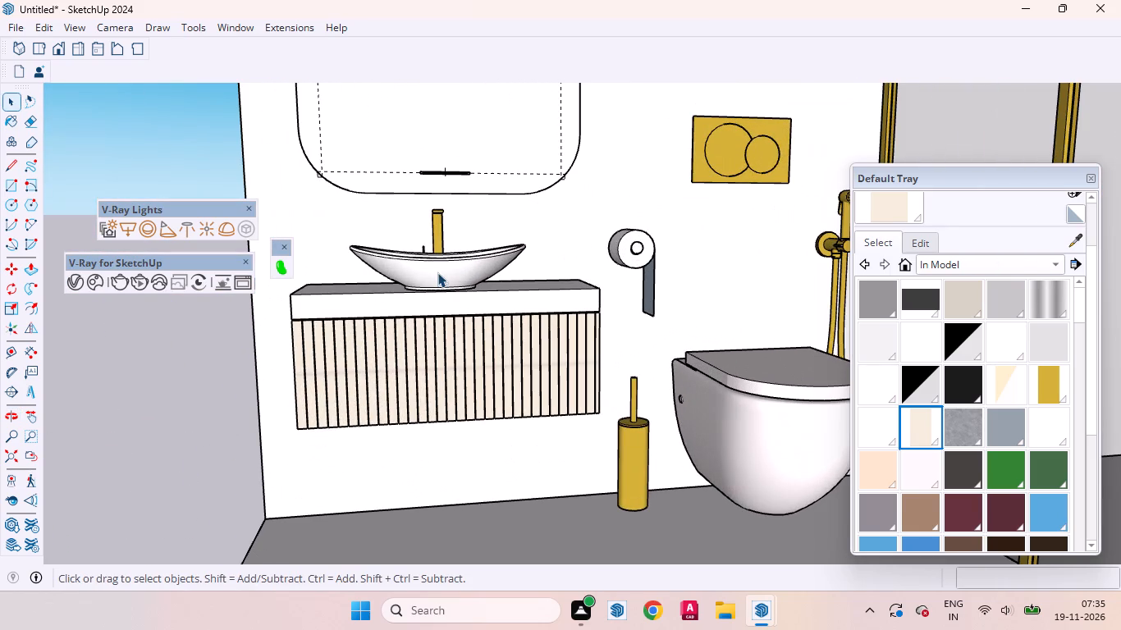
click(437, 272)
key(m)
scroll(439, 282, up, 4)
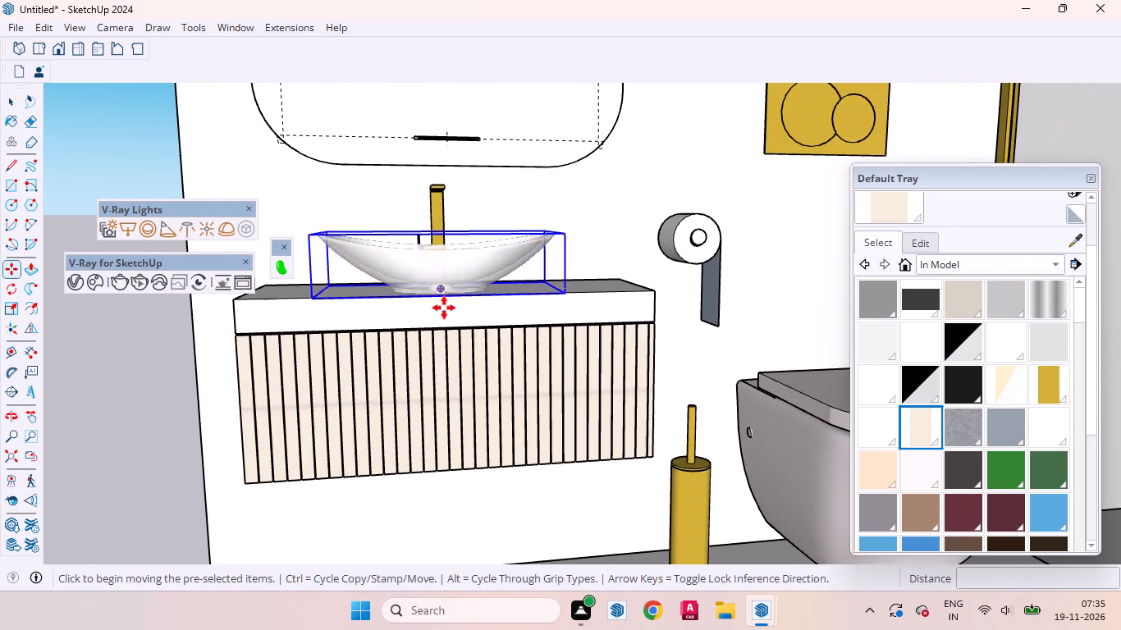
click(432, 310)
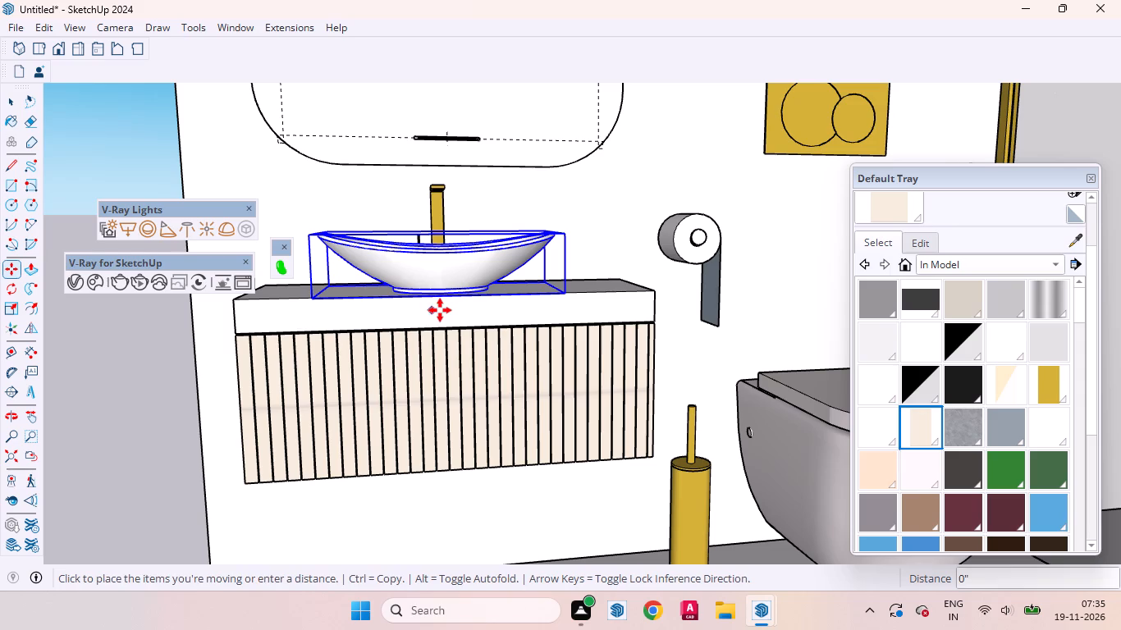
click(442, 310)
key(space)
Move the gold basin faucet about 5/16" toward the toilet, behind the washbasin, and clear the selection.
scroll(432, 299, down, 2)
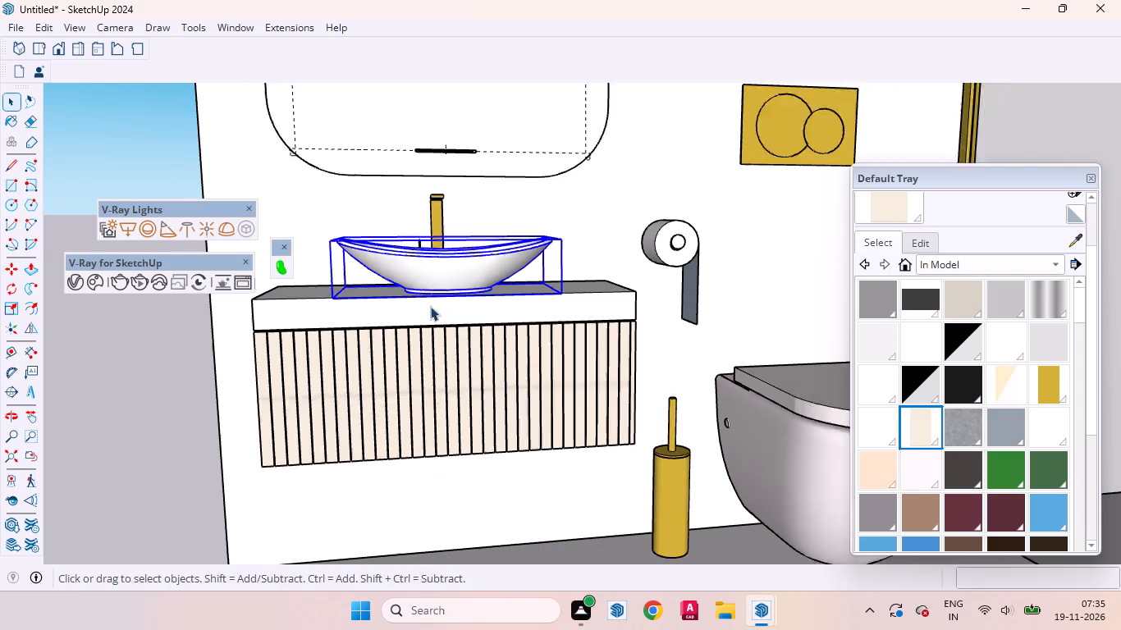
scroll(430, 306, down, 6)
scroll(440, 264, up, 7)
middle_drag(433, 303, 416, 474)
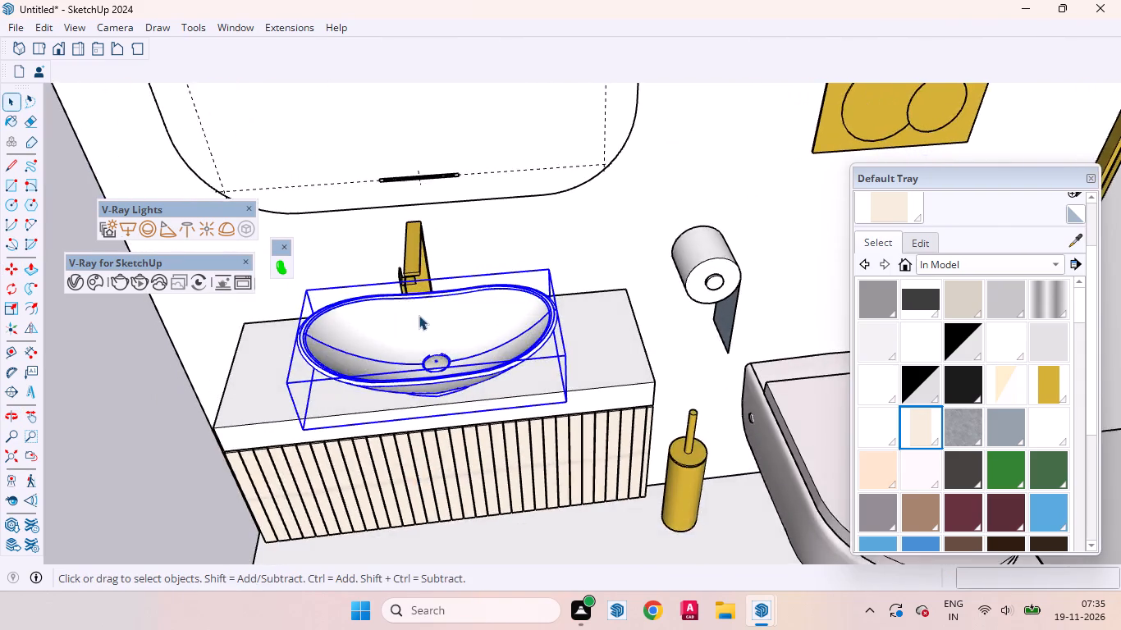
scroll(419, 311, up, 7)
click(420, 250)
scroll(422, 292, up, 3)
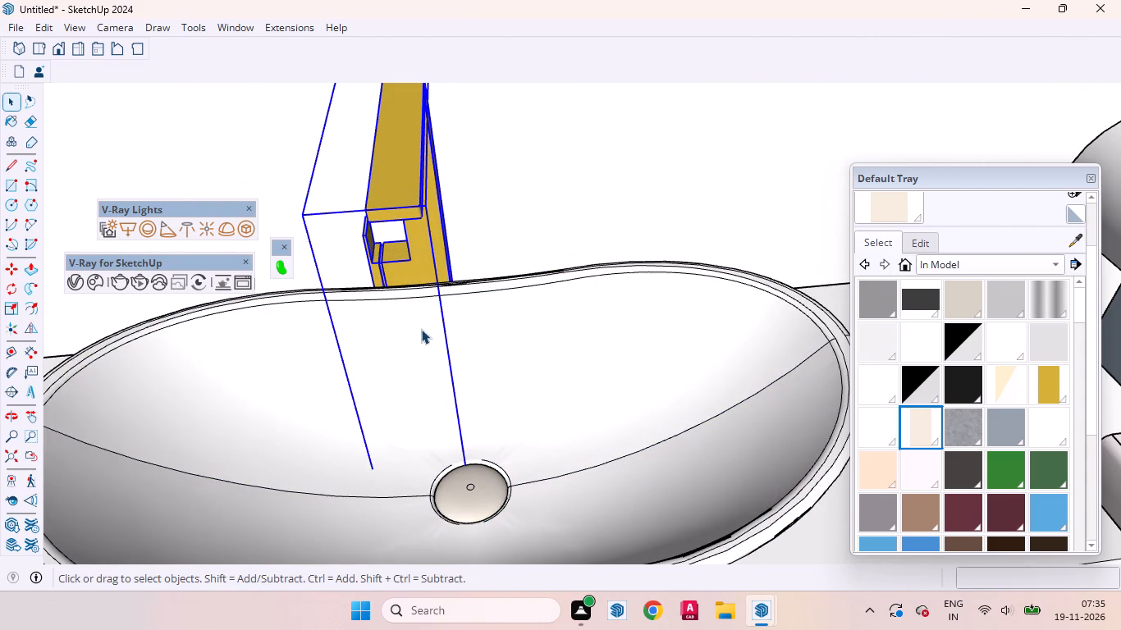
key(m)
click(413, 335)
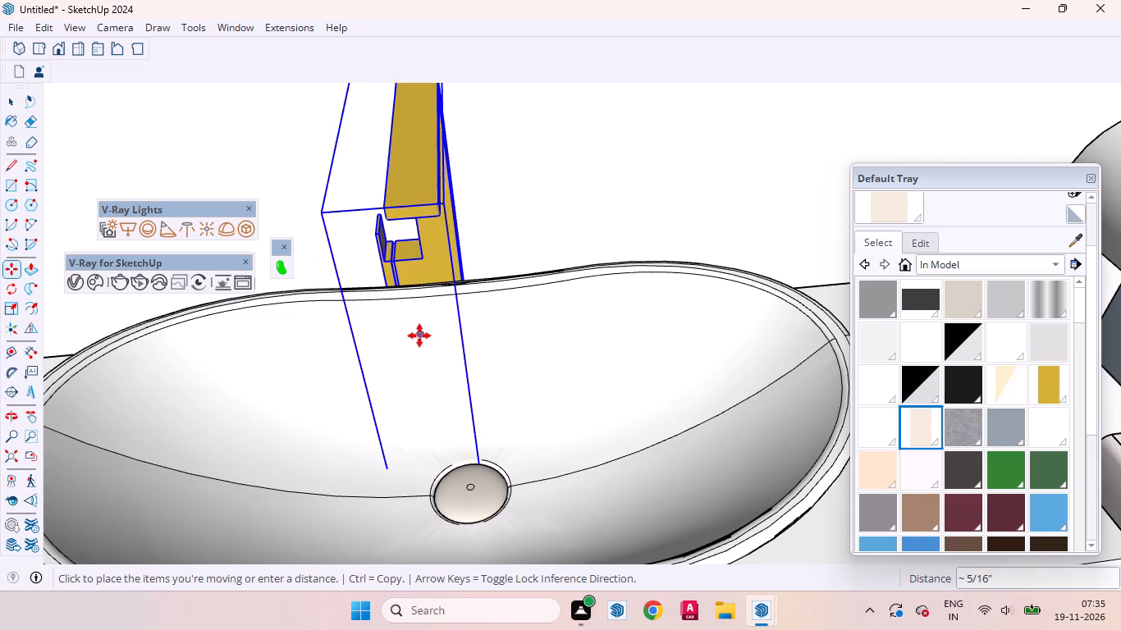
click(419, 336)
key(space)
scroll(559, 264, down, 8)
middle_drag(549, 309, 512, 162)
scroll(206, 372, down, 2)
click(157, 372)
Open the 3D Warehouse model library.
scroll(602, 260, down, 4)
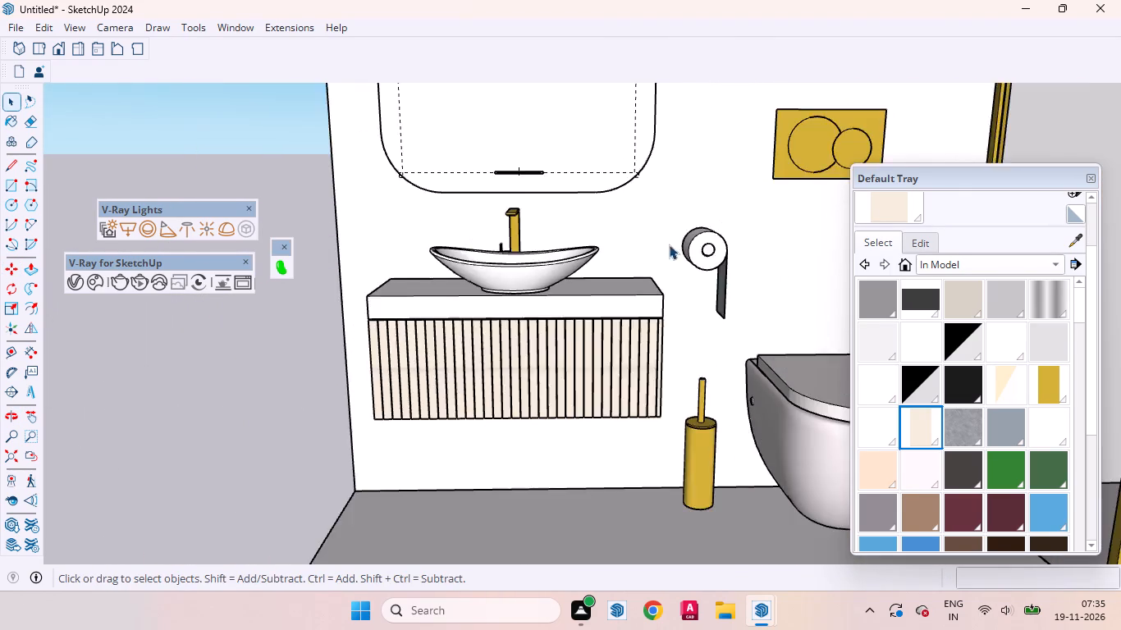
scroll(669, 244, down, 4)
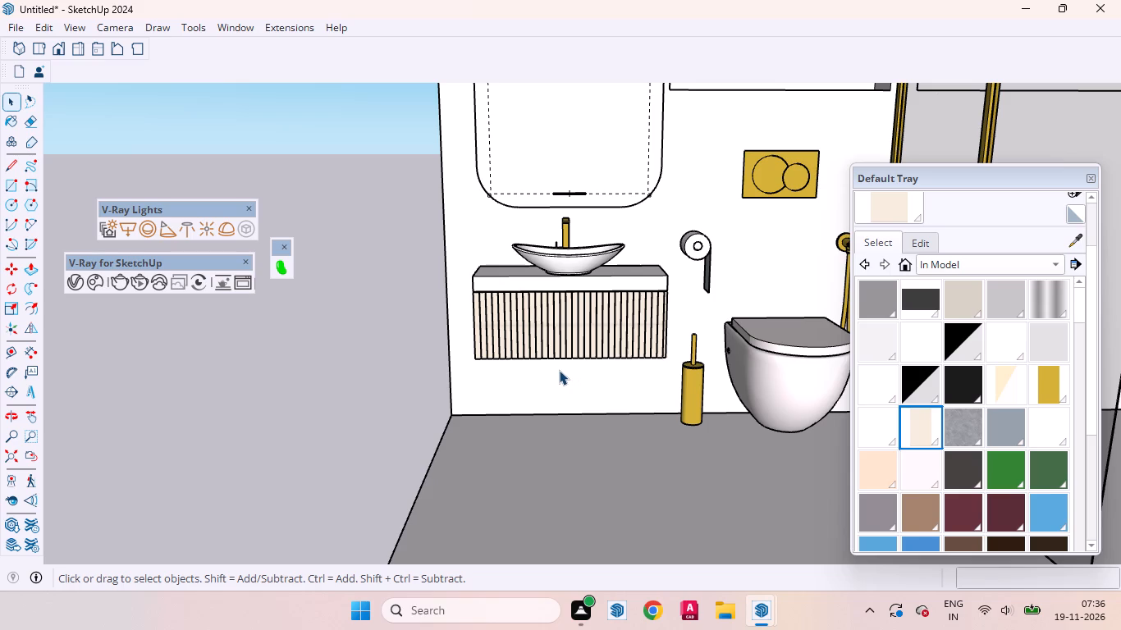
scroll(569, 358, down, 1)
click(231, 30)
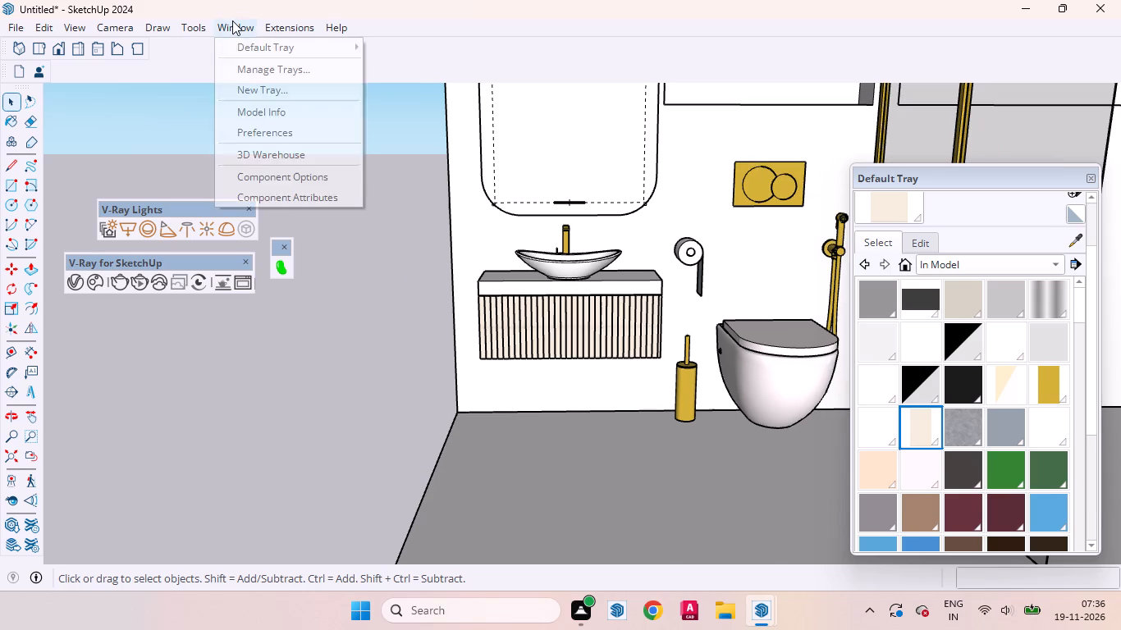
click(286, 153)
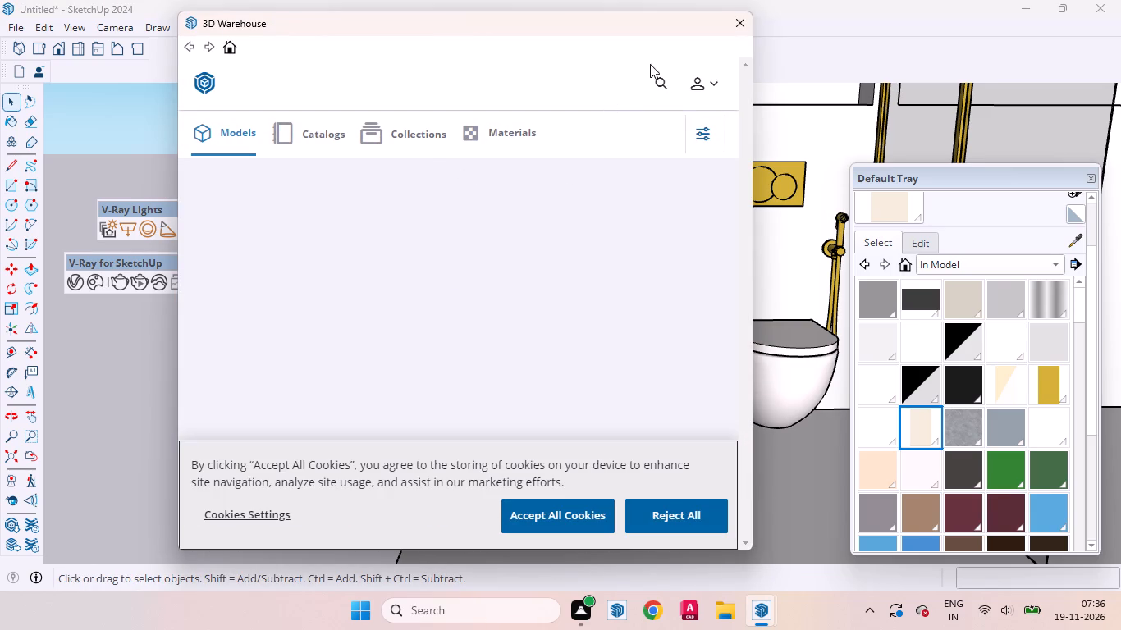
Search the model library for "shower" in place of the earlier toilet search.
click(663, 83)
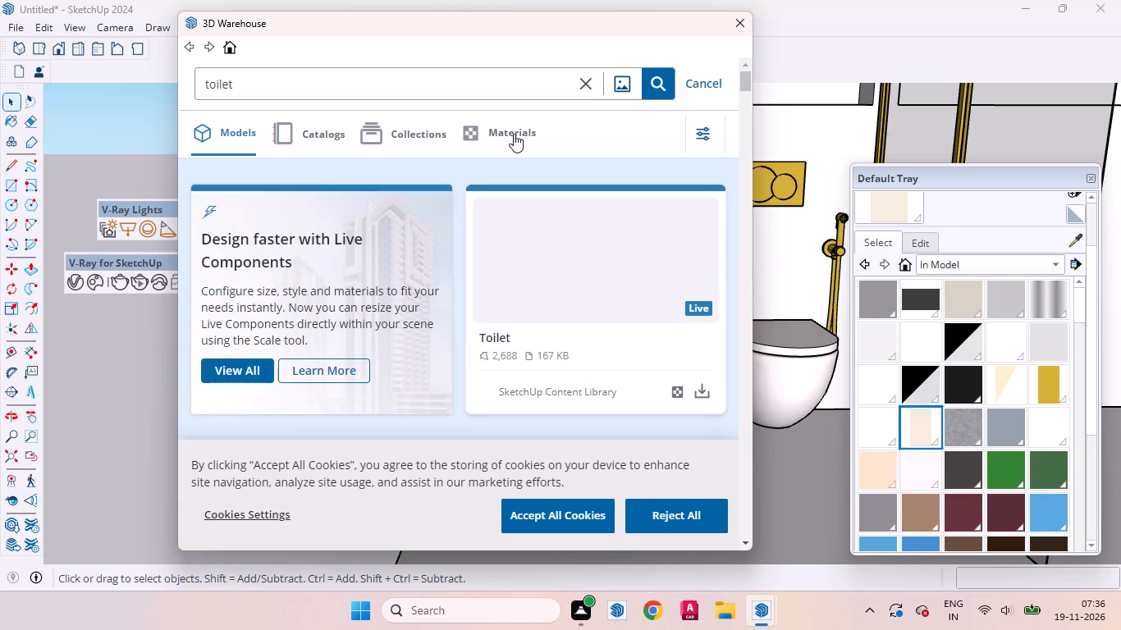
click(240, 85)
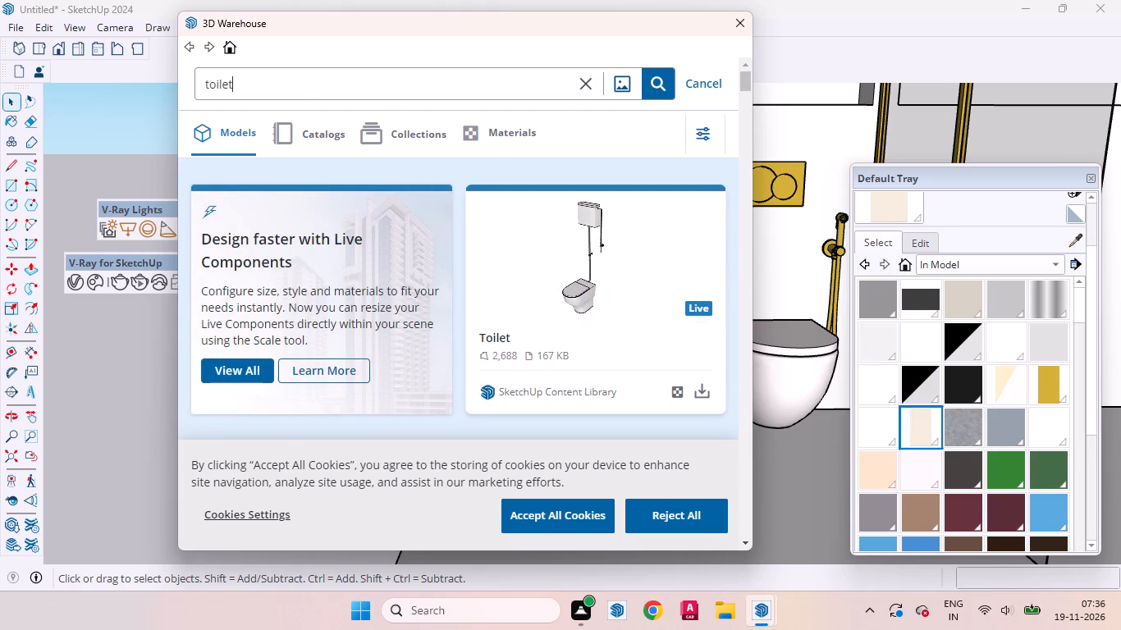
key(BackSpace)
key(BackSpace)
key(BackSpace)
key(BackSpace)
key(BackSpace)
key(BackSpace)
key(BackSpace)
key(BackSpace)
key(BackSpace)
key(BackSpace)
key(BackSpace)
text(shower)
key(Return)
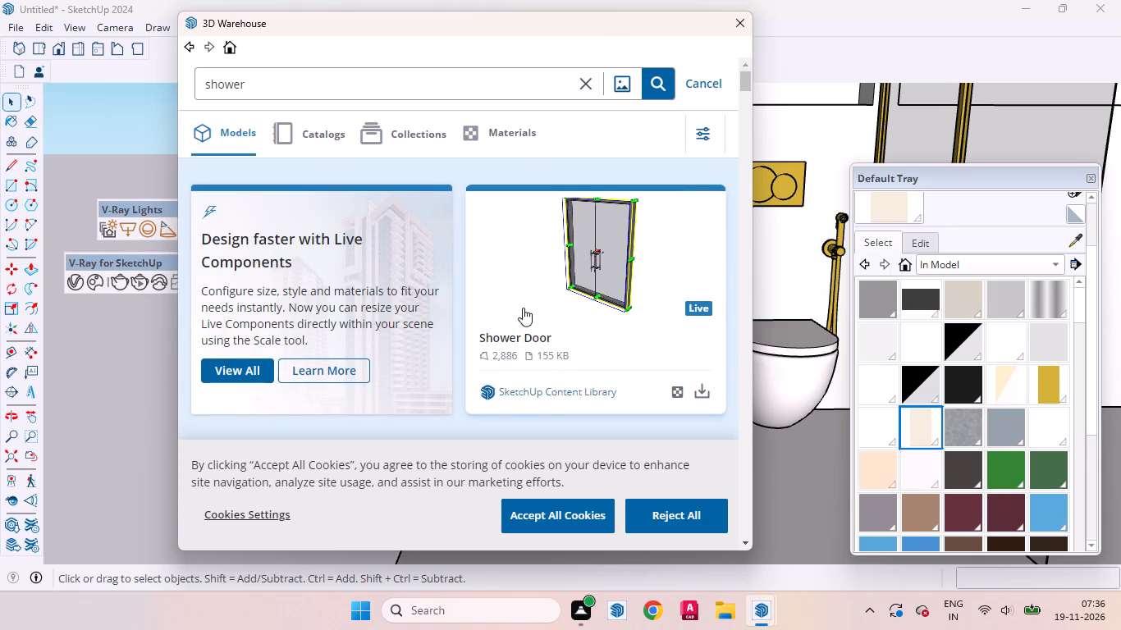
Browse the shower search results for a suitable wall-mounted shower fixture model.
scroll(523, 308, down, 5)
scroll(523, 308, up, 1)
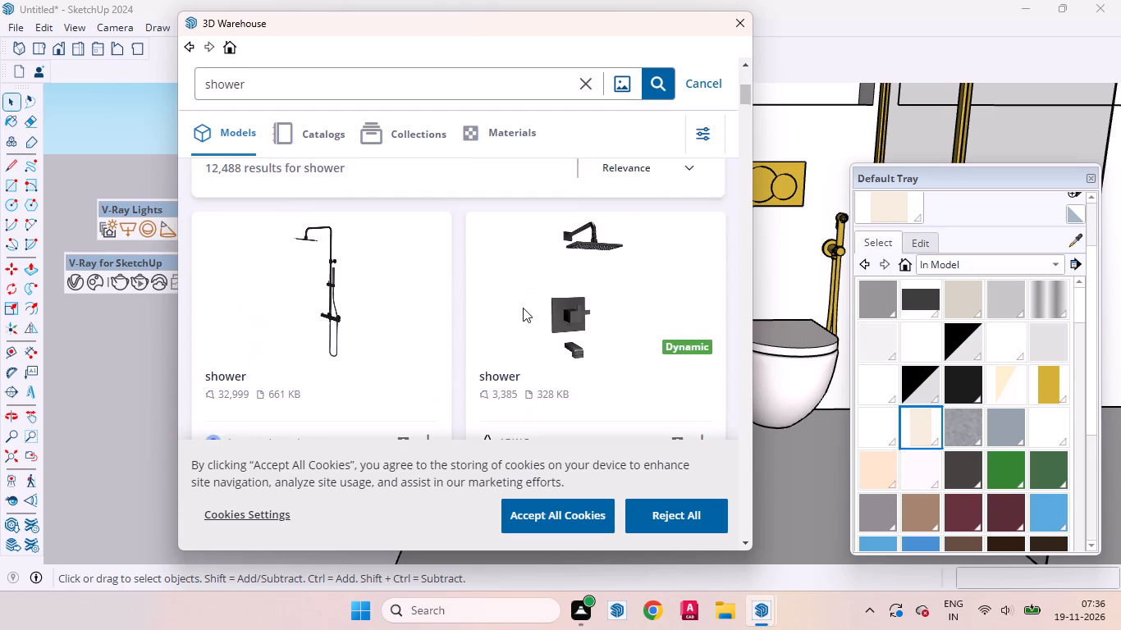
scroll(523, 308, down, 9)
scroll(510, 302, down, 12)
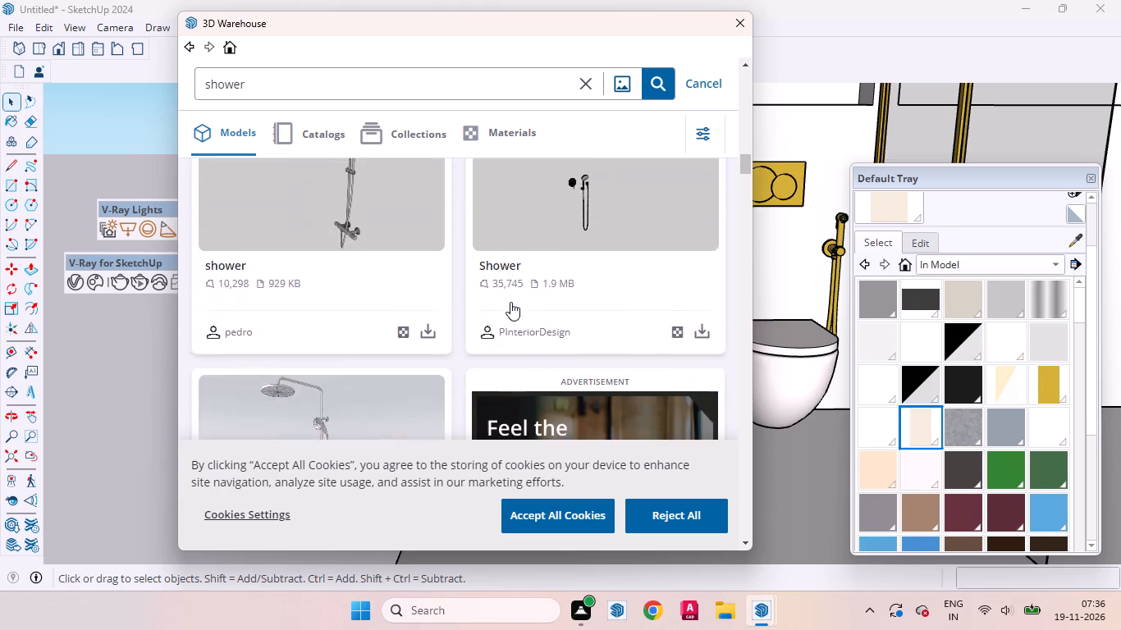
scroll(510, 302, down, 9)
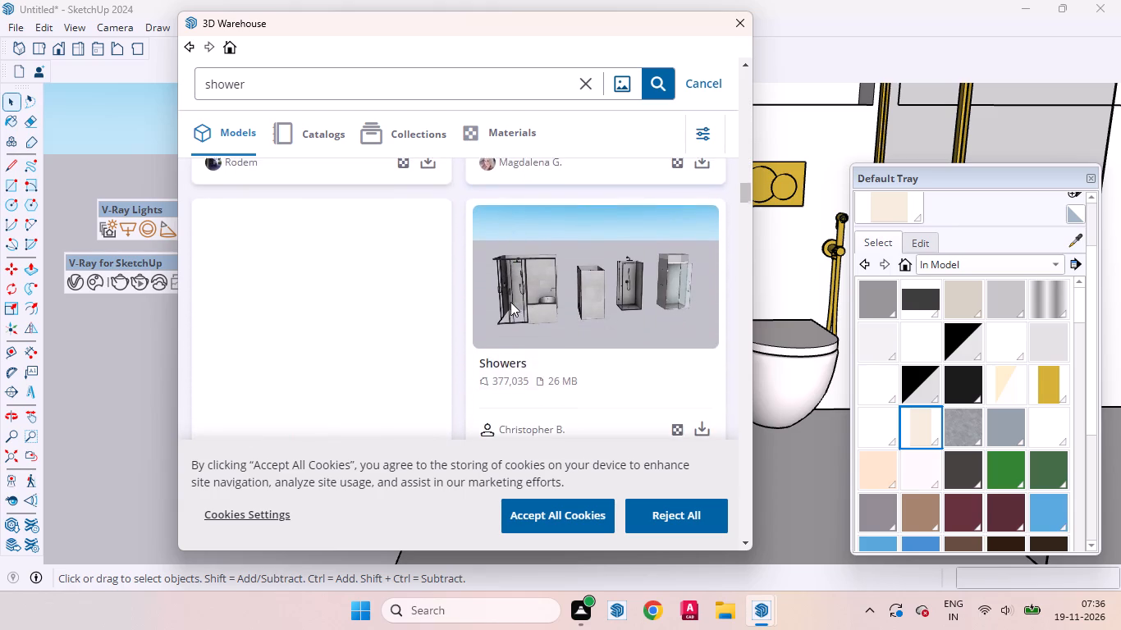
scroll(510, 302, down, 12)
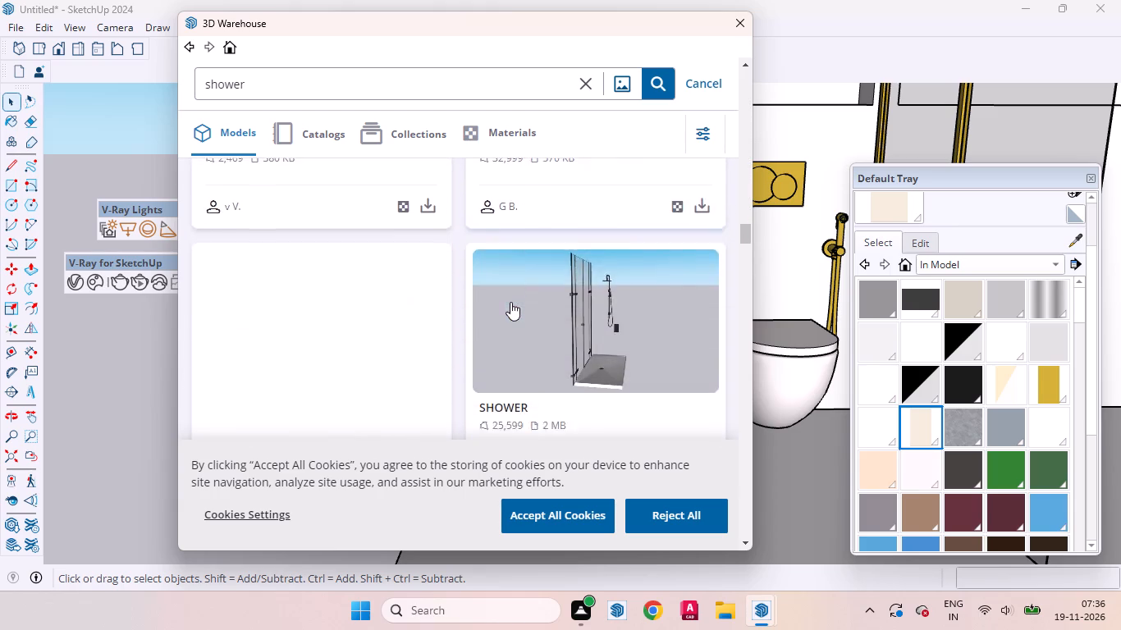
scroll(510, 302, down, 10)
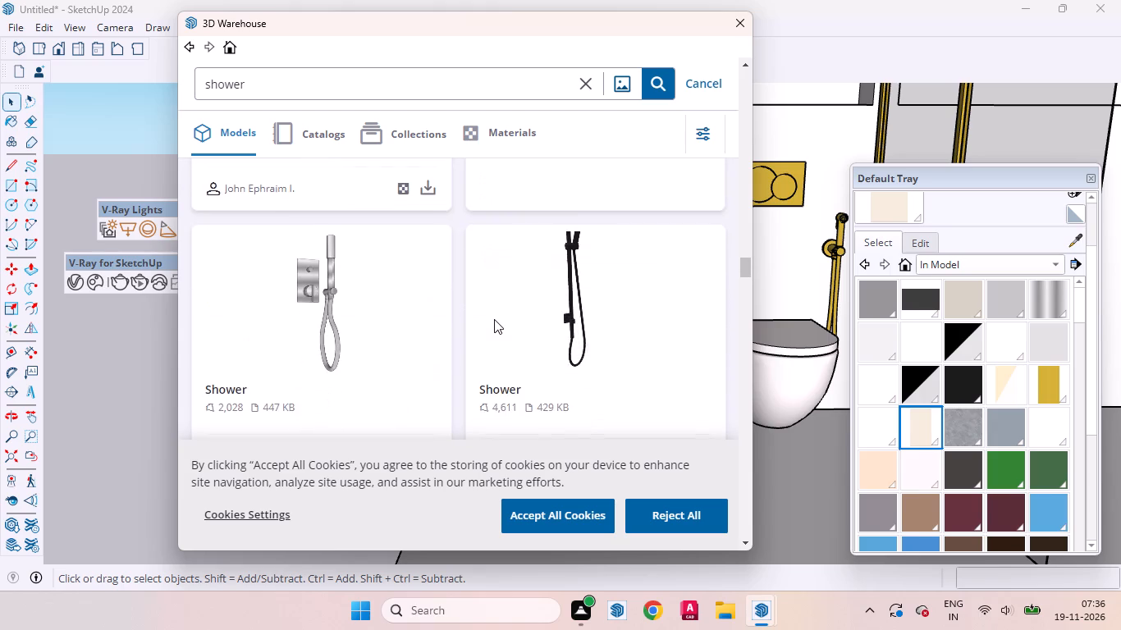
scroll(494, 319, down, 7)
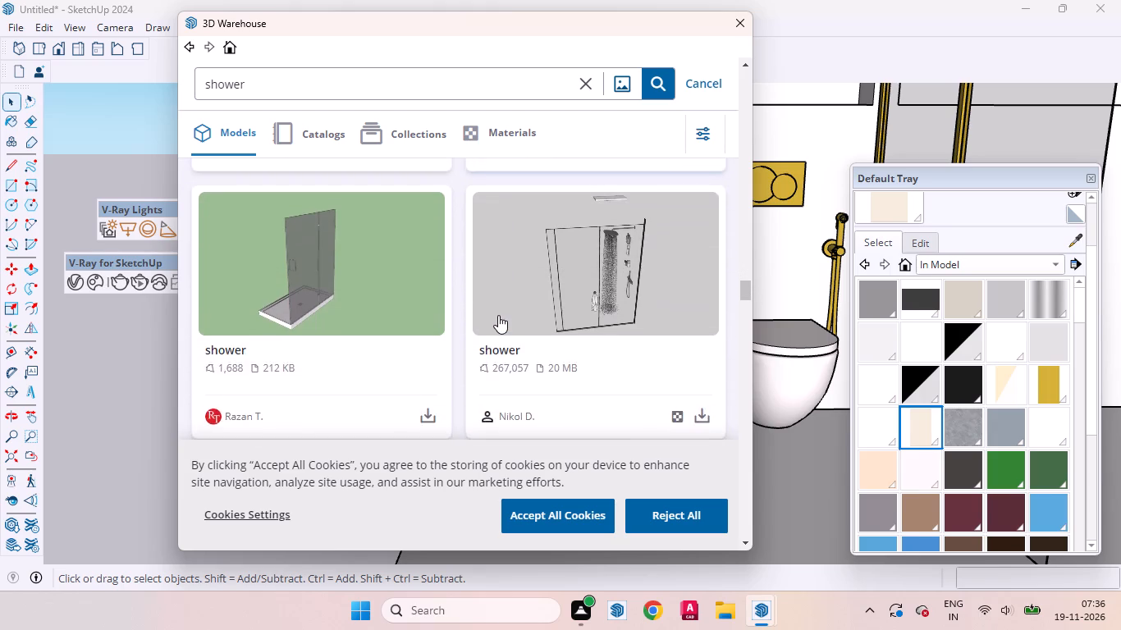
scroll(498, 315, down, 4)
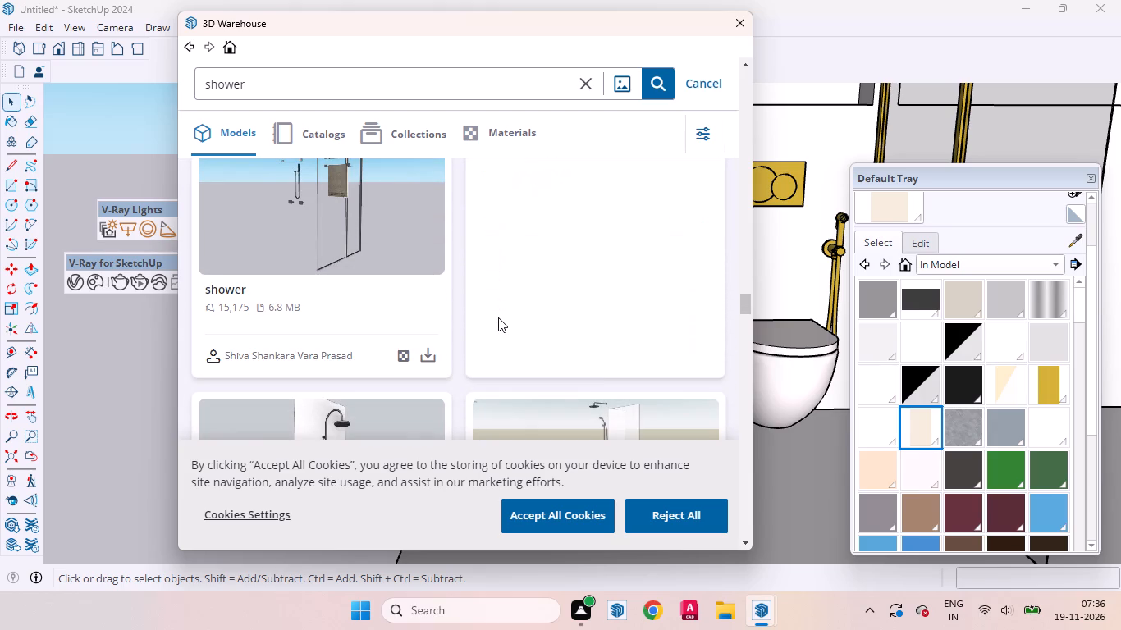
scroll(478, 321, up, 2)
scroll(478, 321, down, 6)
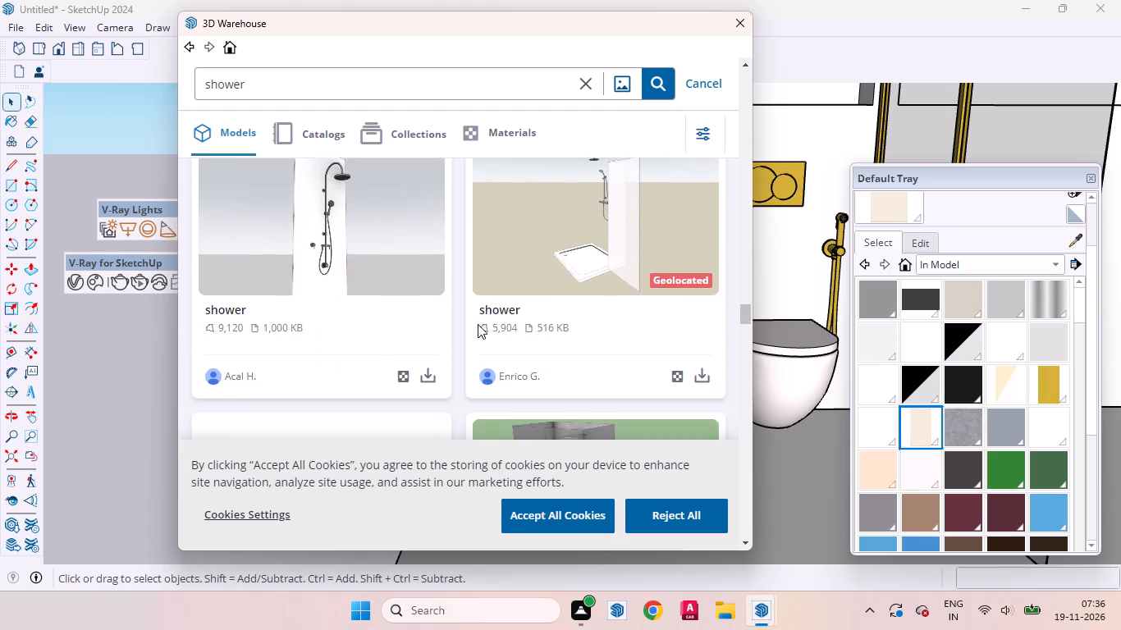
scroll(478, 324, down, 9)
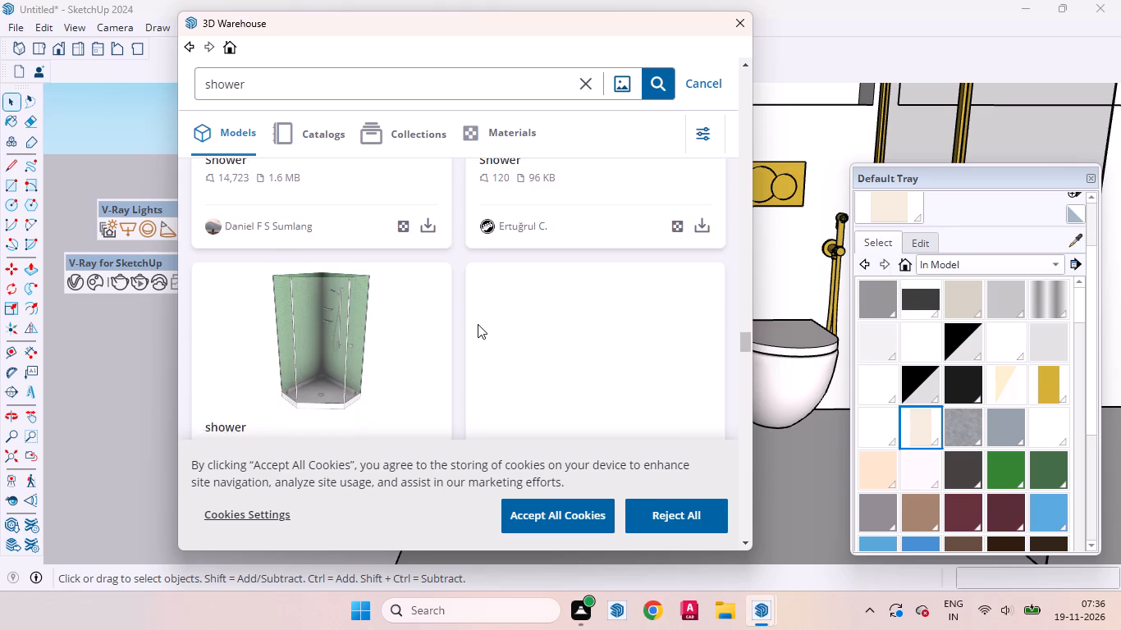
scroll(478, 324, down, 2)
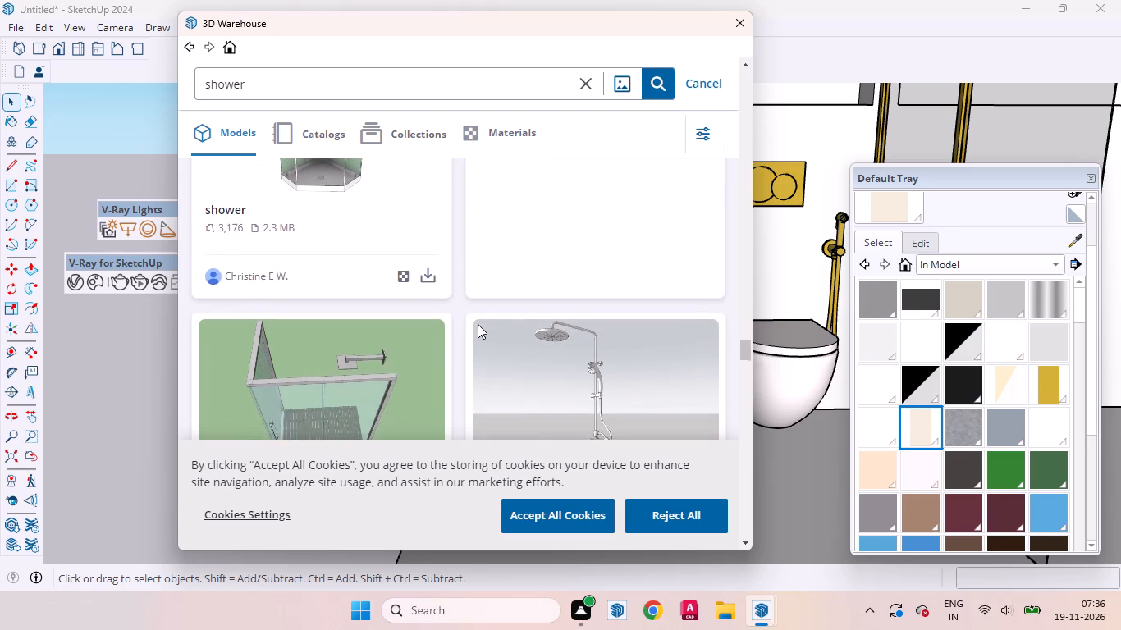
scroll(478, 324, down, 5)
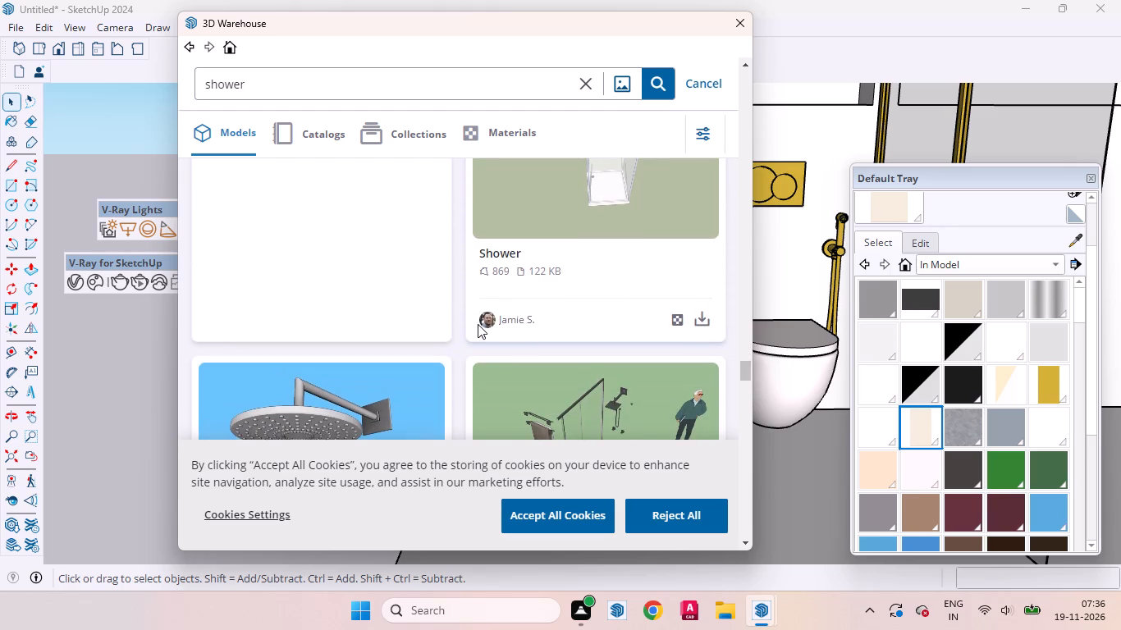
scroll(478, 324, down, 1)
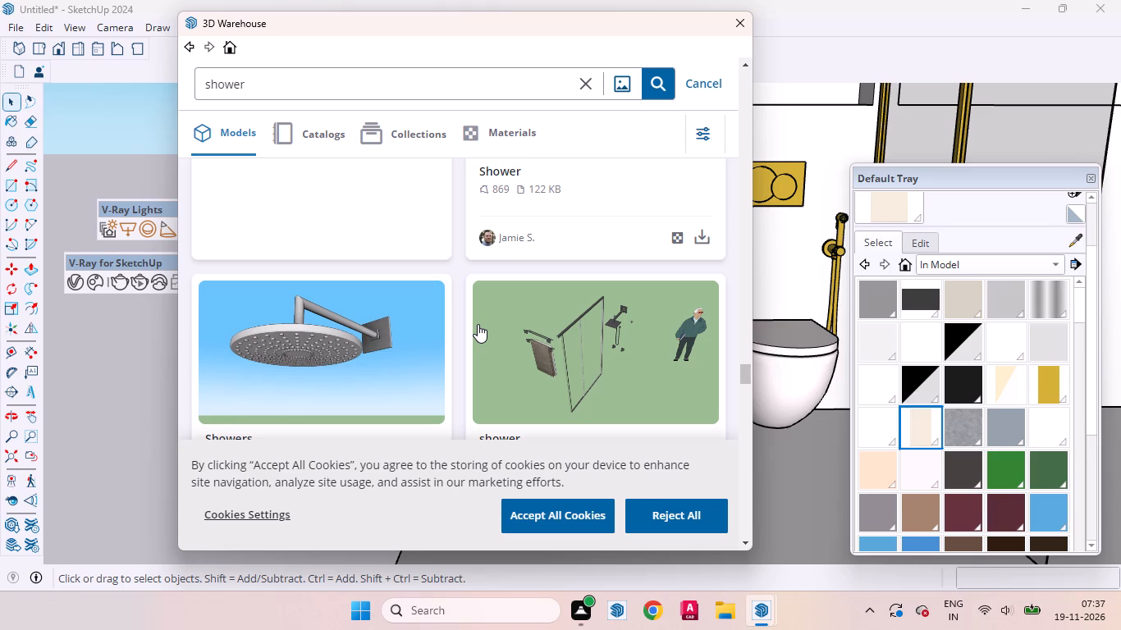
scroll(478, 324, down, 2)
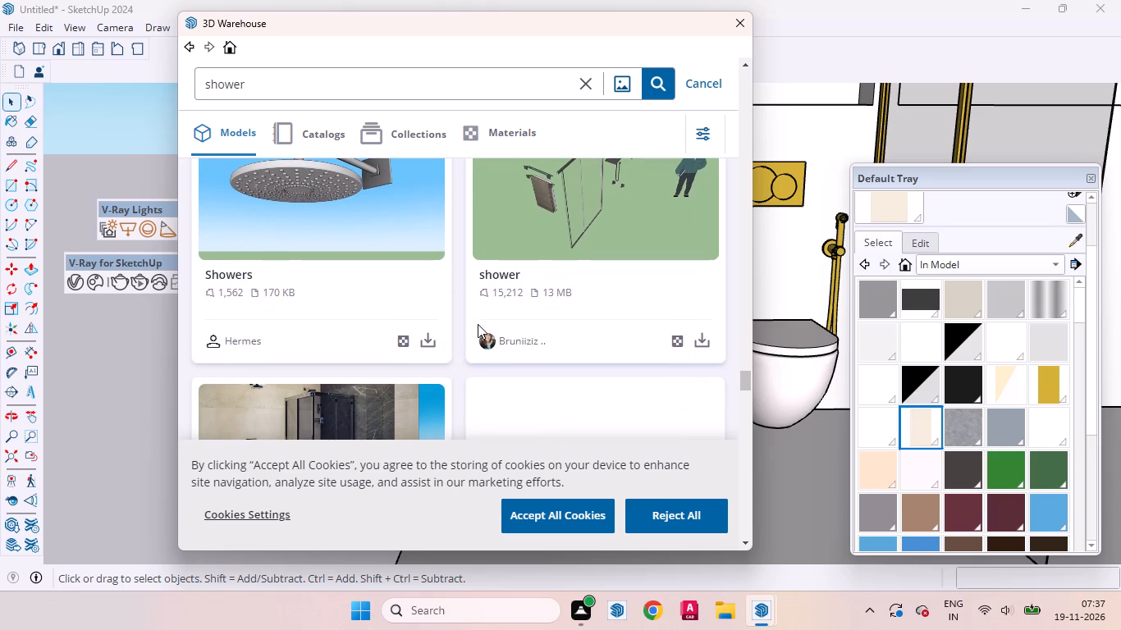
scroll(478, 324, down, 3)
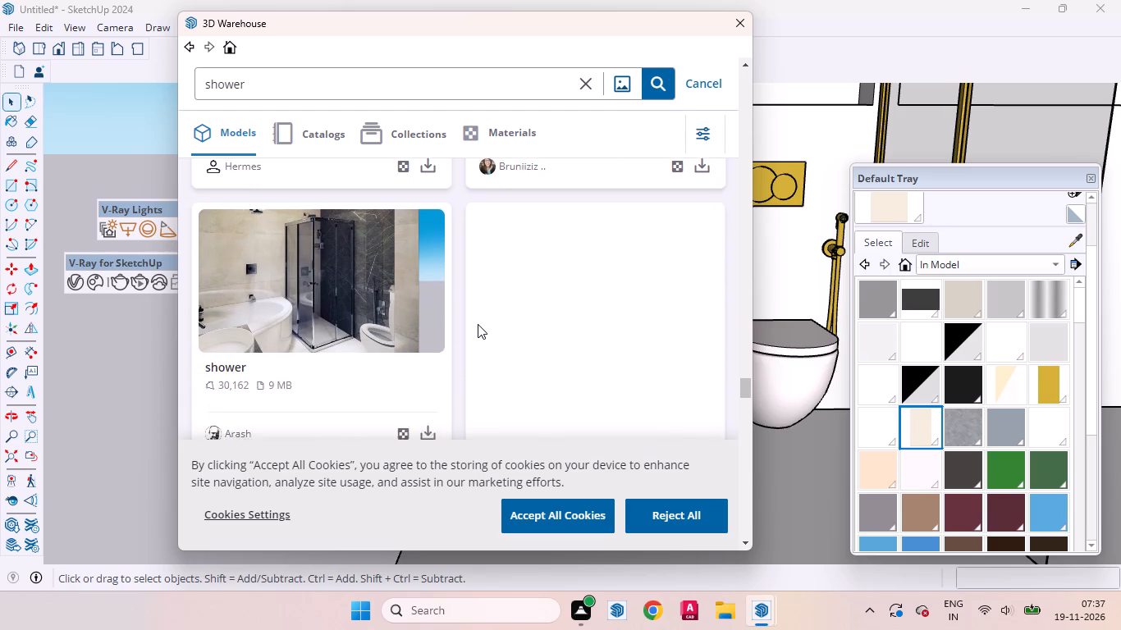
scroll(478, 324, down, 3)
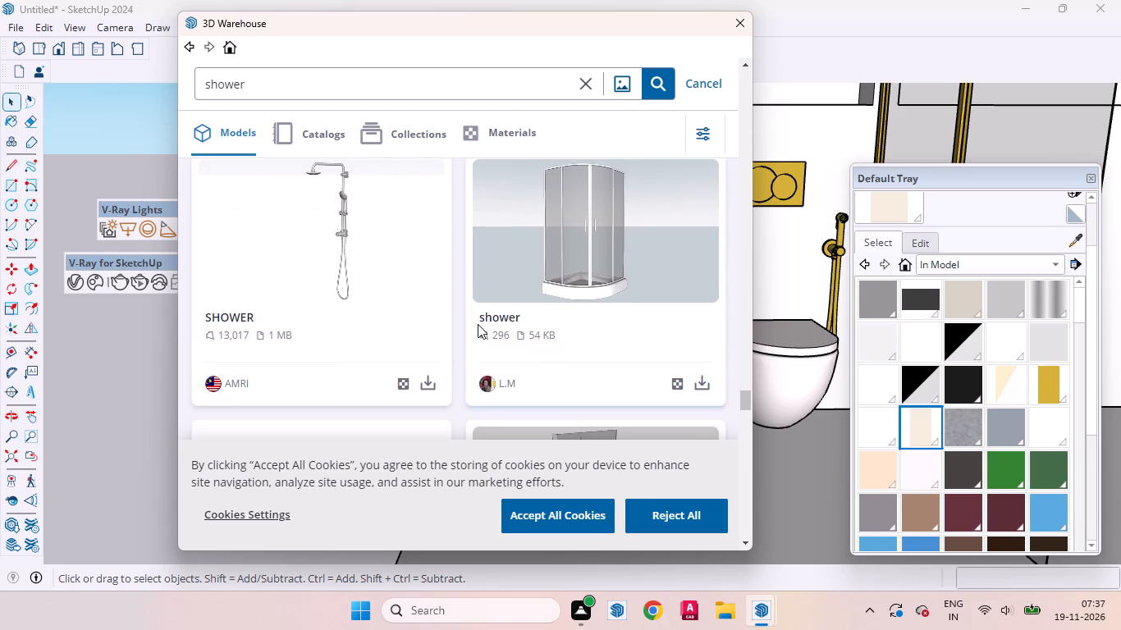
scroll(478, 324, down, 8)
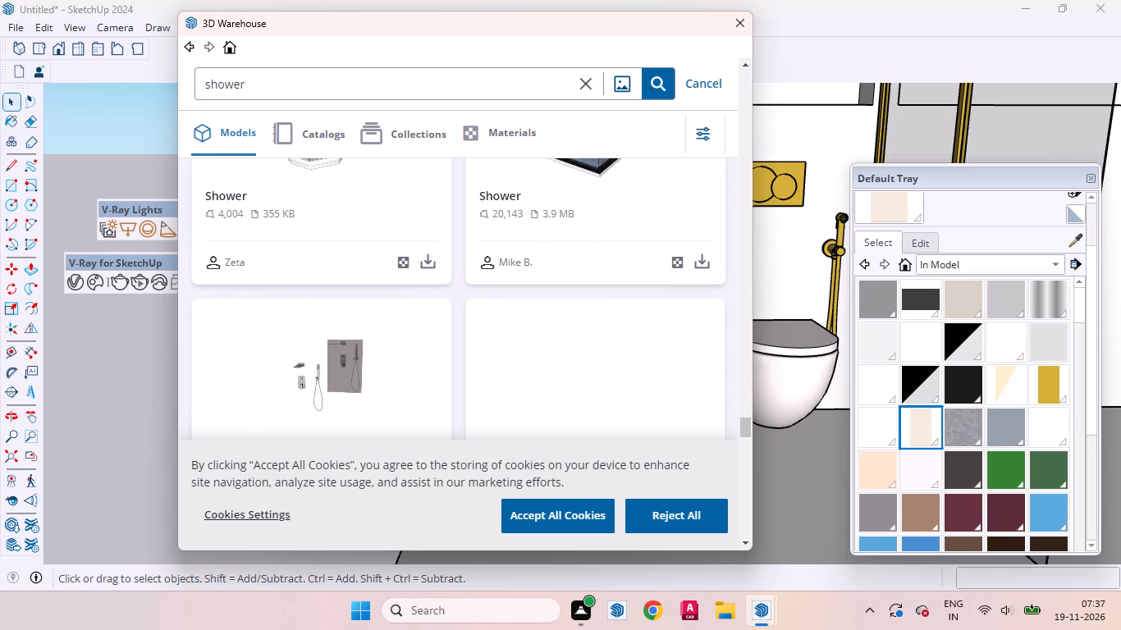
Refine the model library search to "shower bathing".
click(252, 75)
key(space)
text(bathing)
key(Return)
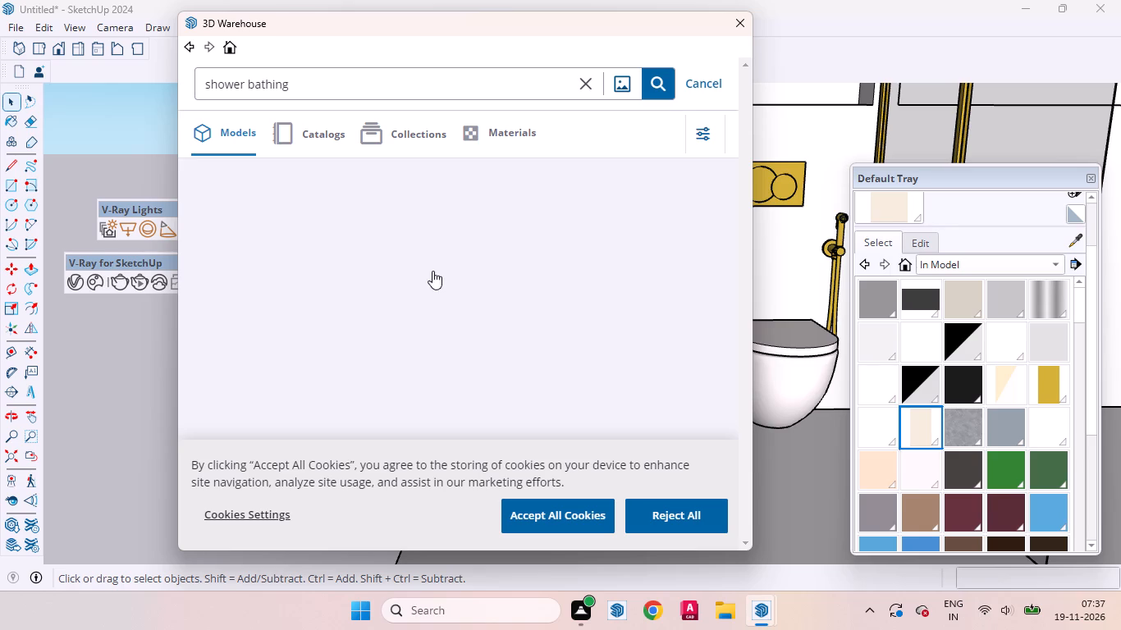
Load the Novadian Arch "Shower Bath" model, place it in the open space beside the bathroom's side wall, and clear the selection.
scroll(444, 274, down, 1)
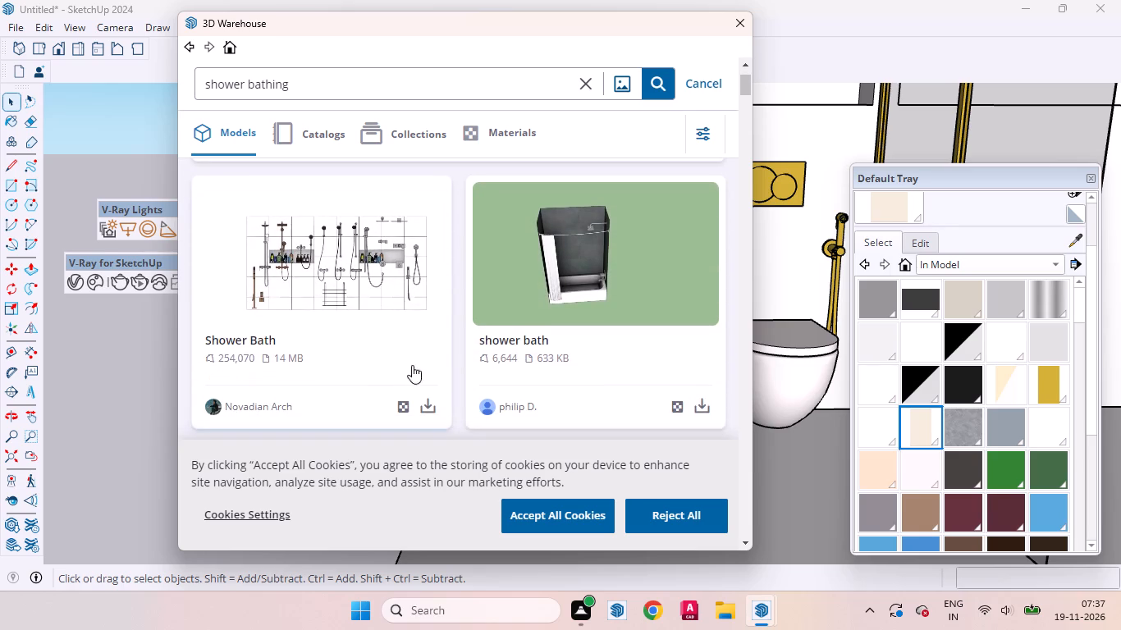
click(426, 411)
click(395, 299)
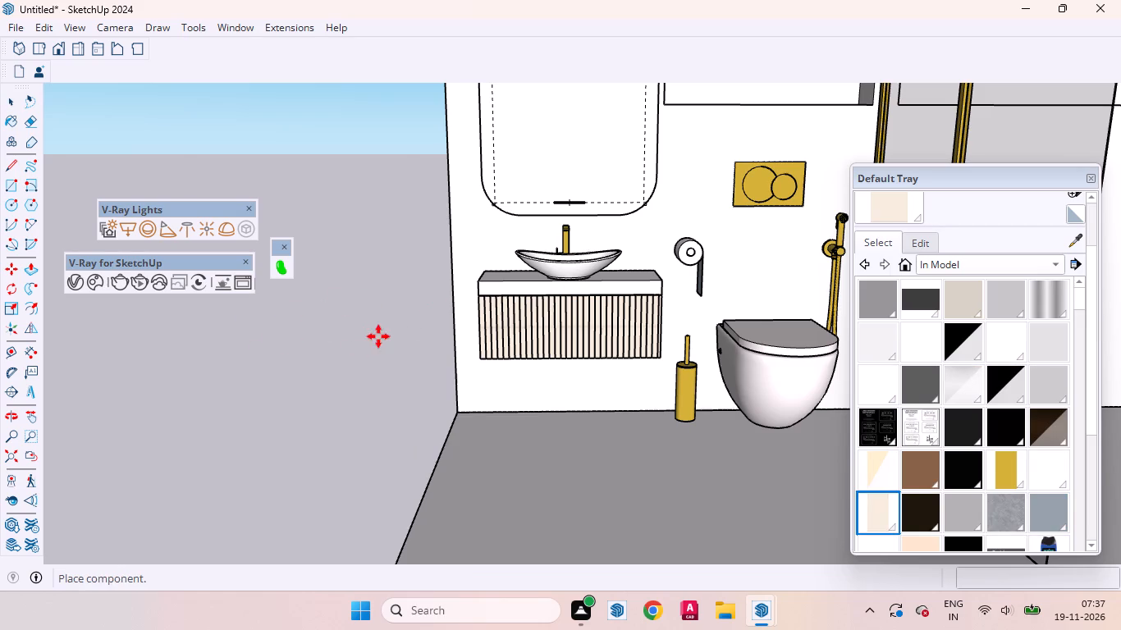
scroll(357, 335, down, 7)
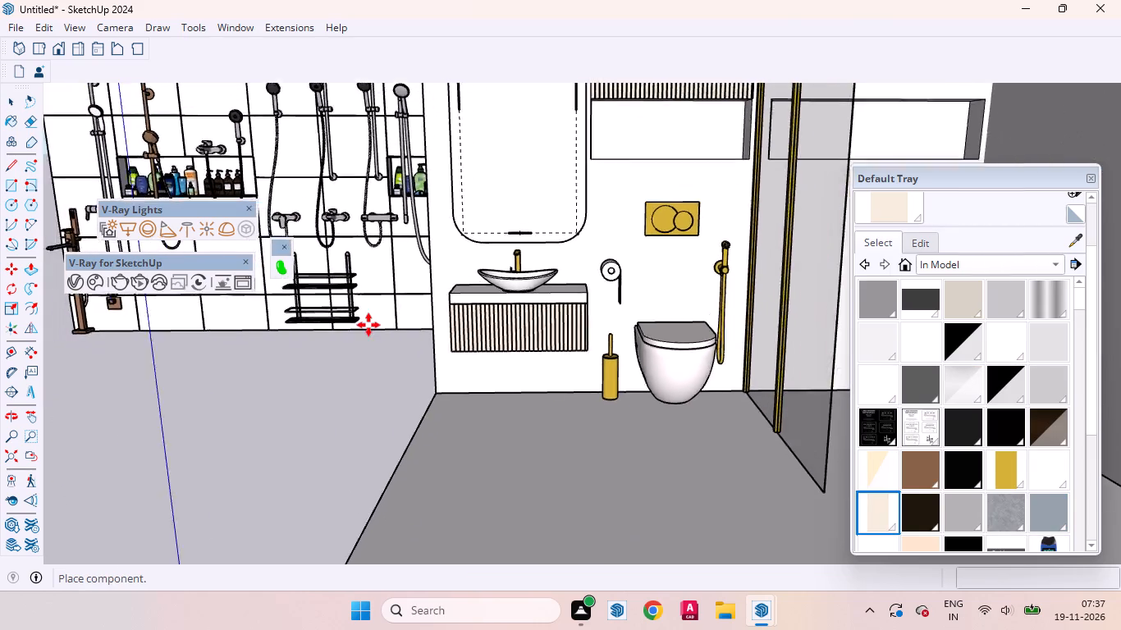
scroll(368, 325, down, 9)
scroll(467, 424, down, 7)
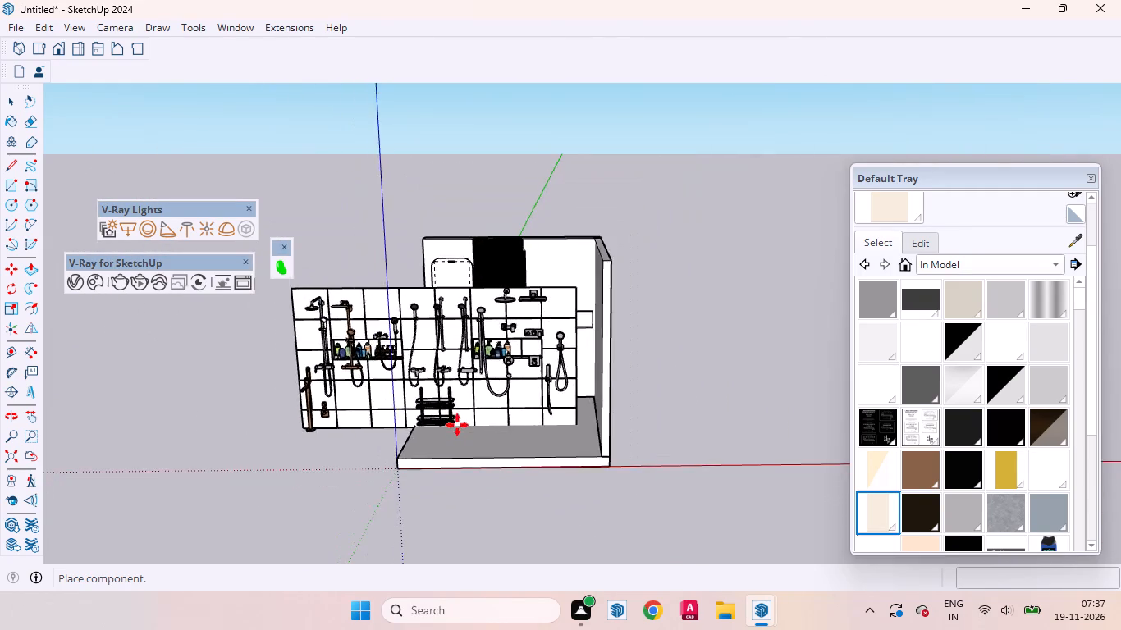
scroll(457, 425, down, 4)
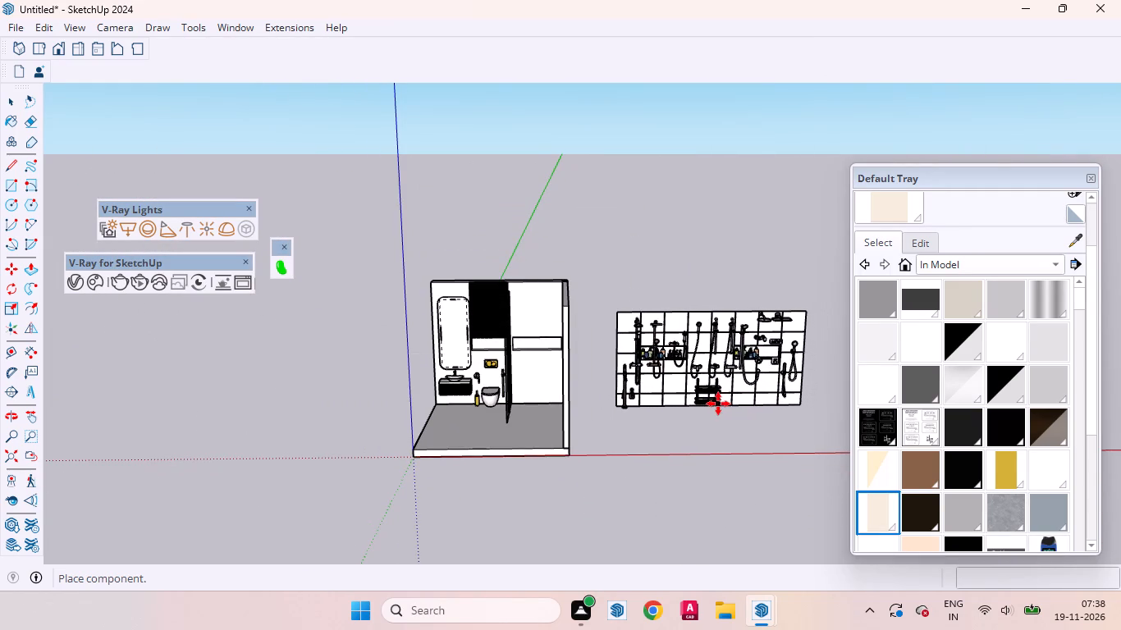
click(709, 404)
key(space)
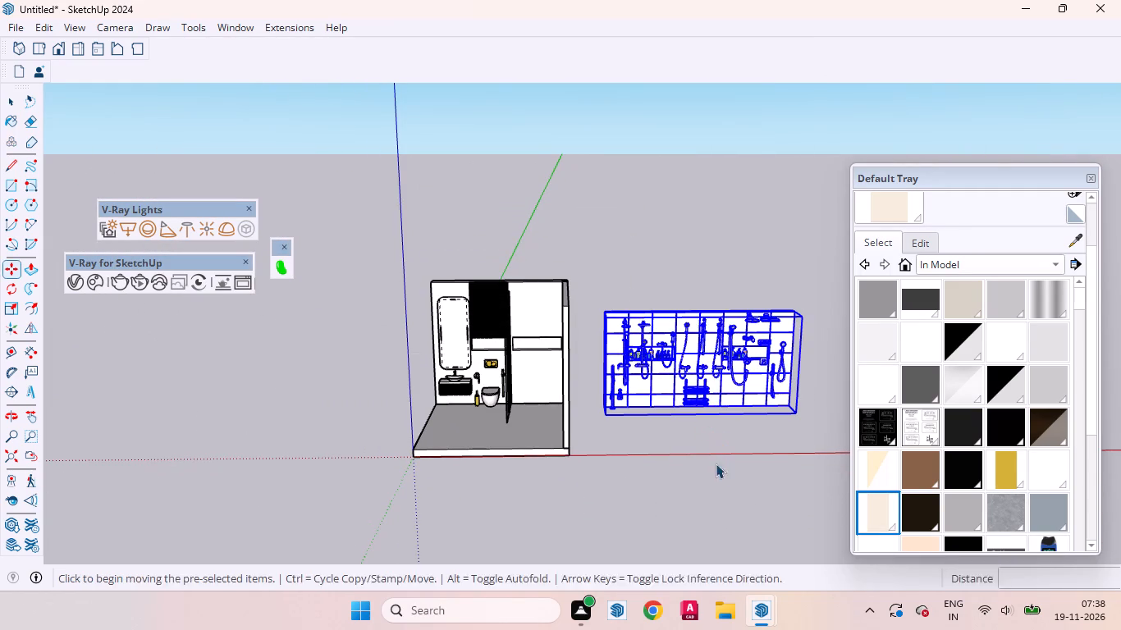
right_click(670, 388)
click(599, 428)
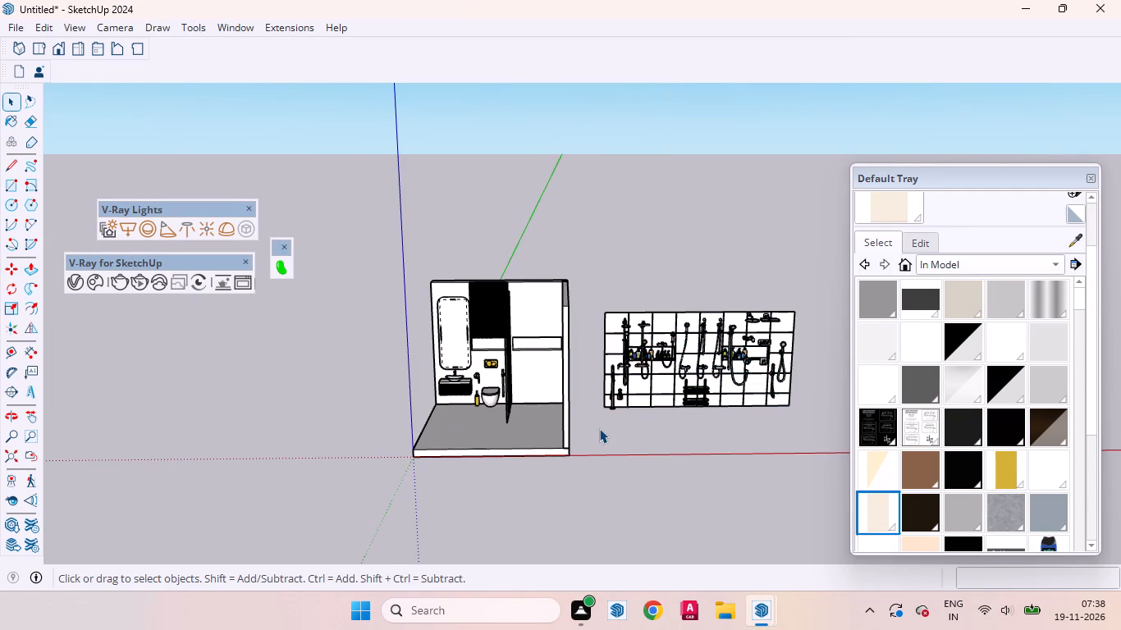
Examine the shower fixtures and accessories on the imported tiled display wall to compare the available sets.
scroll(665, 364, up, 4)
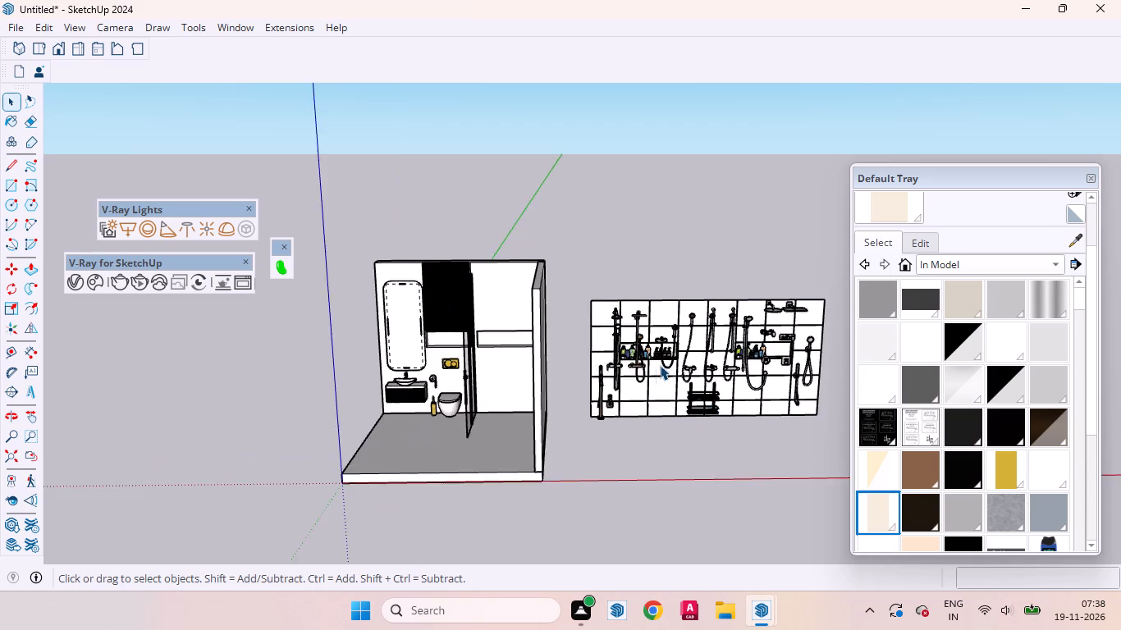
scroll(660, 365, up, 10)
scroll(679, 377, down, 3)
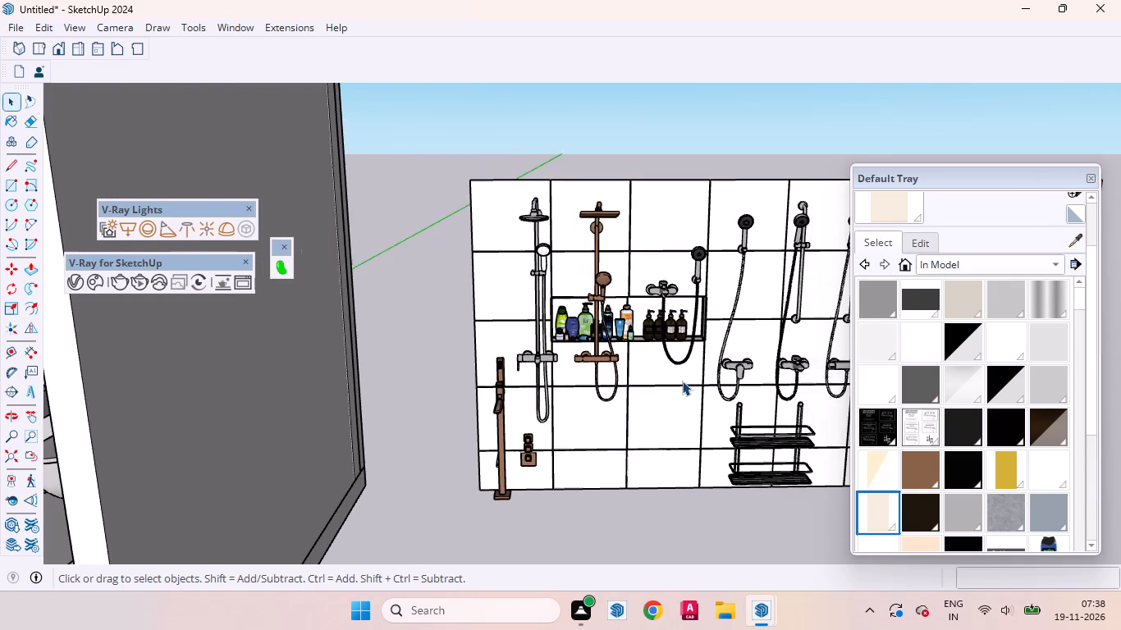
scroll(683, 390, down, 3)
scroll(605, 404, down, 7)
scroll(796, 330, up, 4)
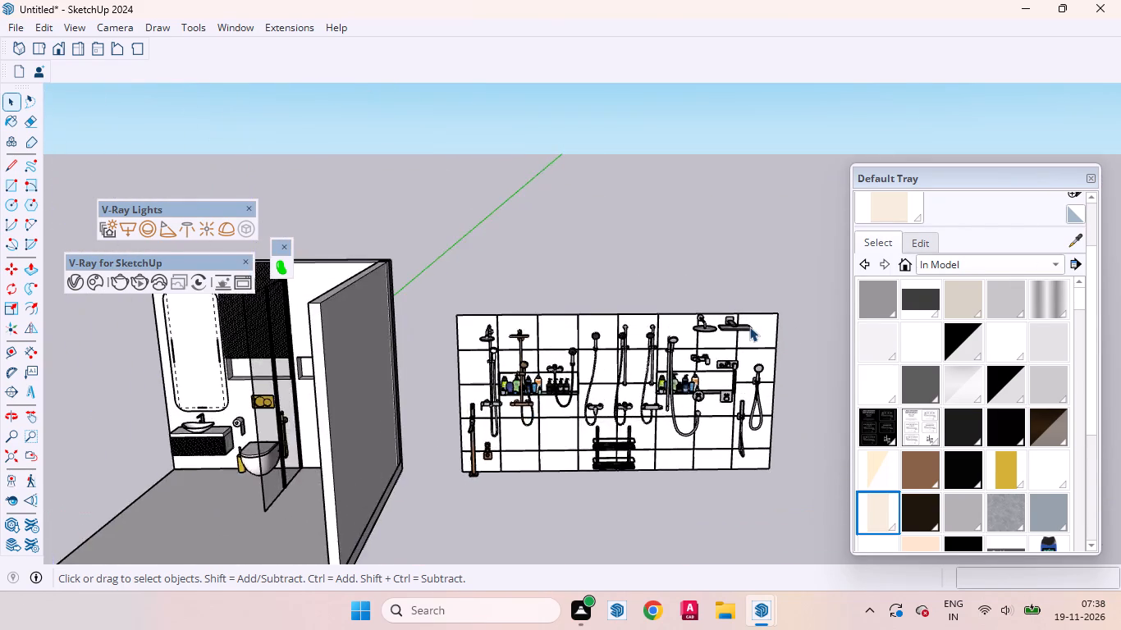
scroll(749, 326, up, 2)
scroll(565, 413, up, 1)
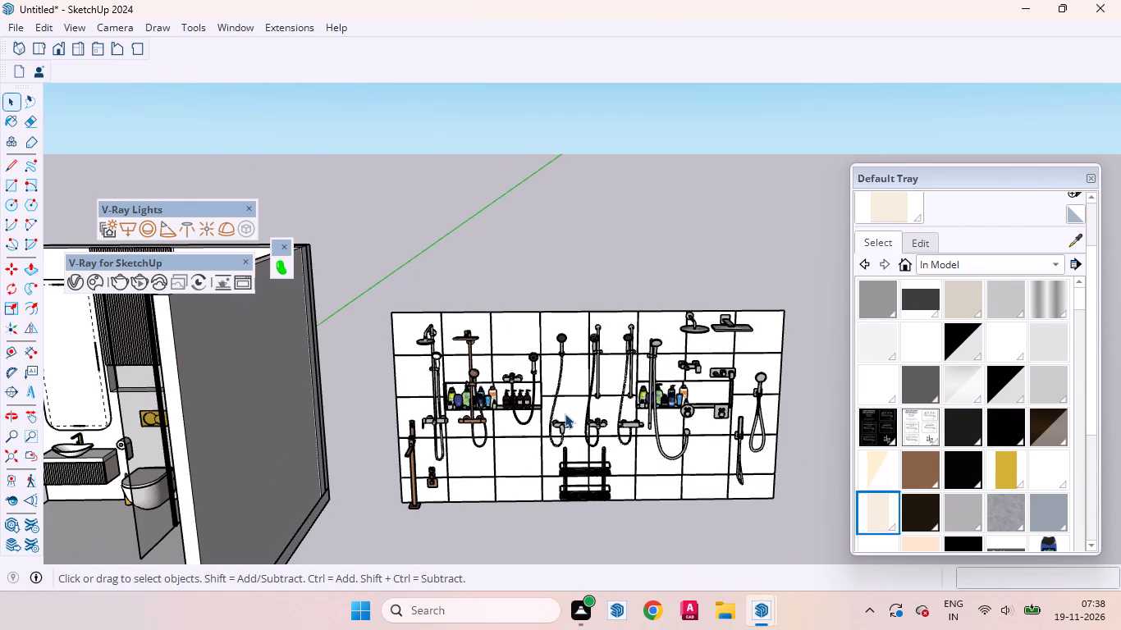
scroll(565, 413, up, 4)
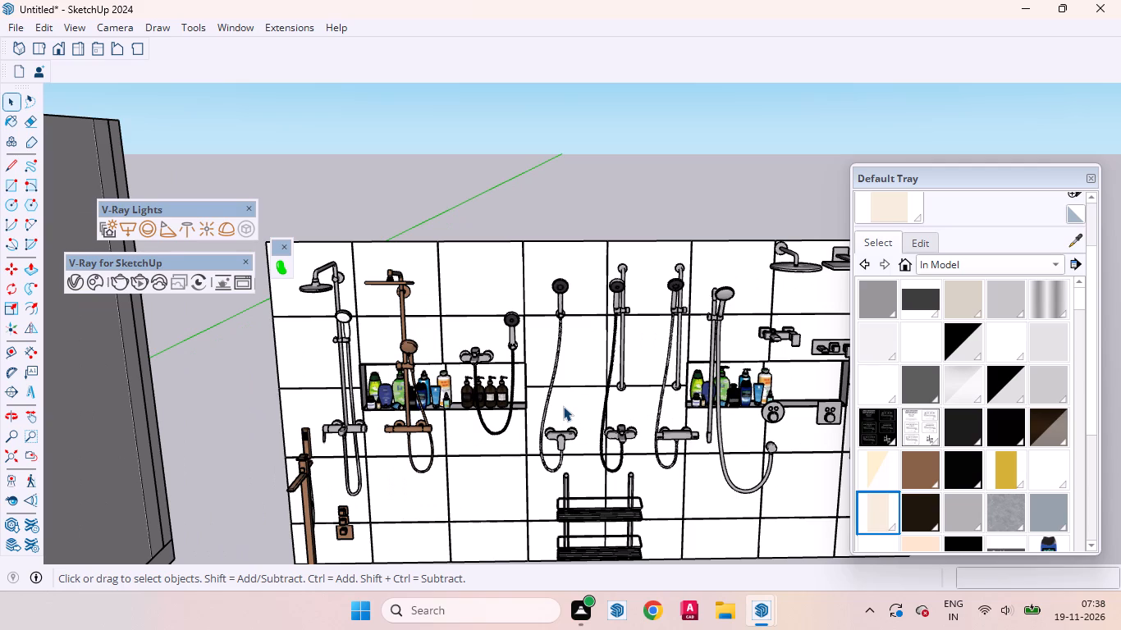
scroll(574, 454, up, 2)
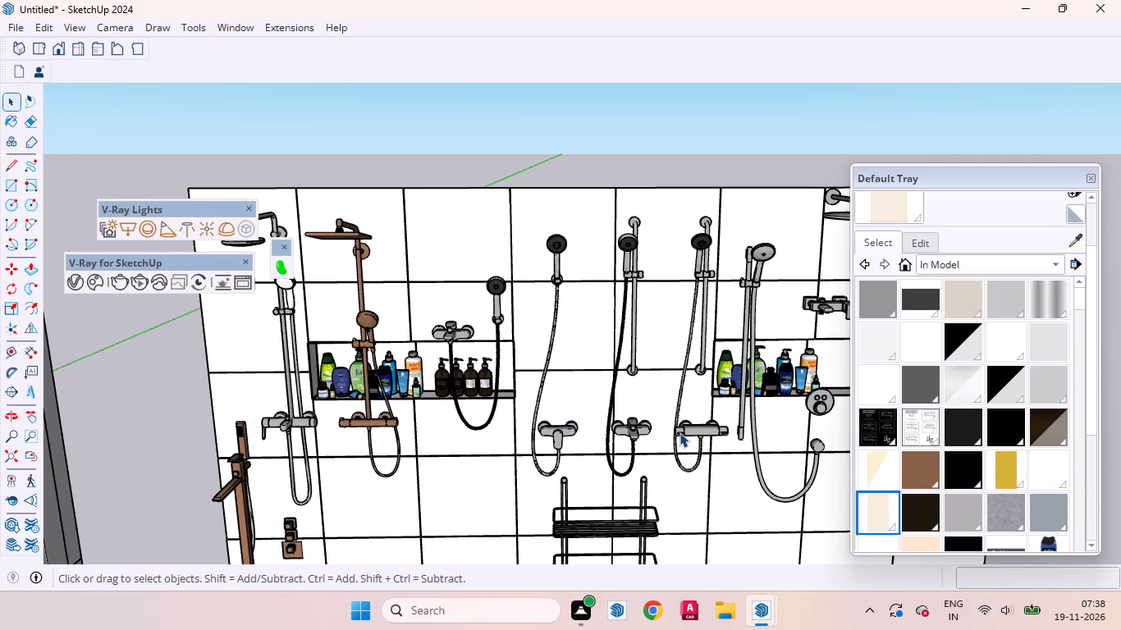
Compare the imported tiled display wall with the bathroom's empty shower area and wall niches.
scroll(692, 432, down, 2)
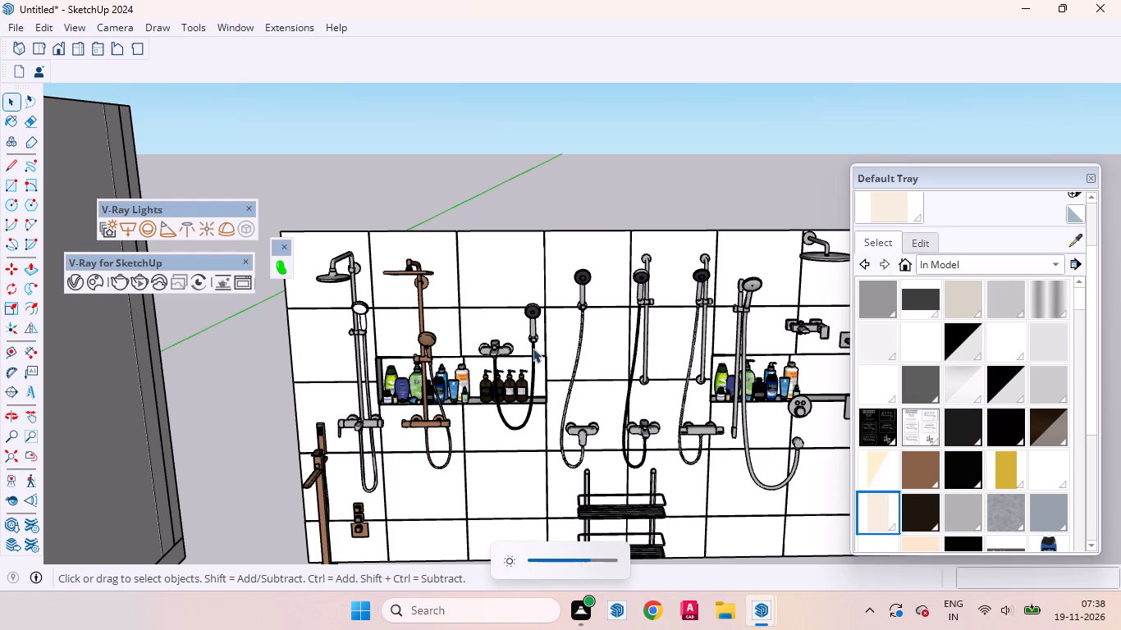
scroll(528, 321, down, 4)
scroll(609, 272, down, 7)
scroll(302, 343, up, 5)
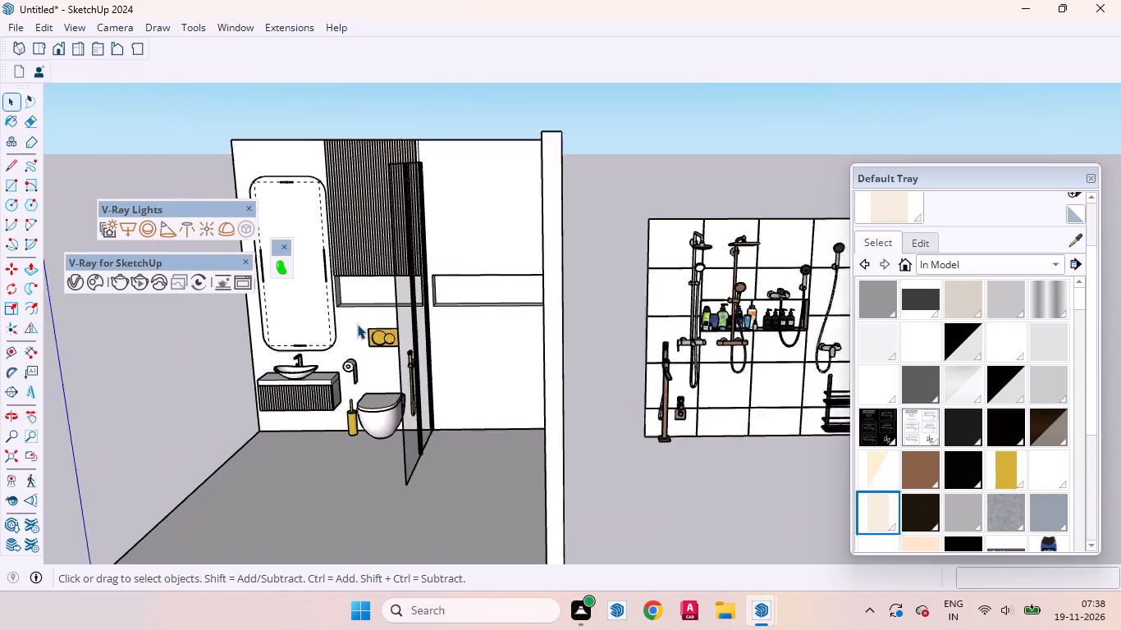
scroll(357, 324, up, 3)
scroll(364, 324, down, 7)
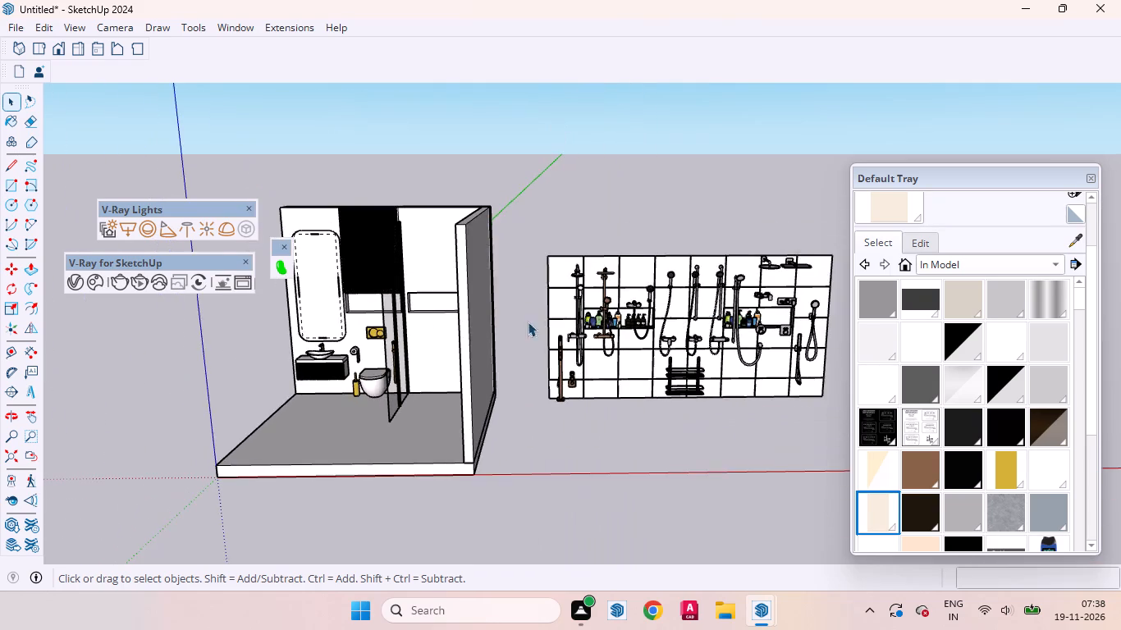
scroll(749, 290, up, 7)
scroll(574, 338, down, 2)
Examine the rain showers, hand showers and mixers along the display wall for a set that suits the bathroom.
scroll(743, 292, up, 6)
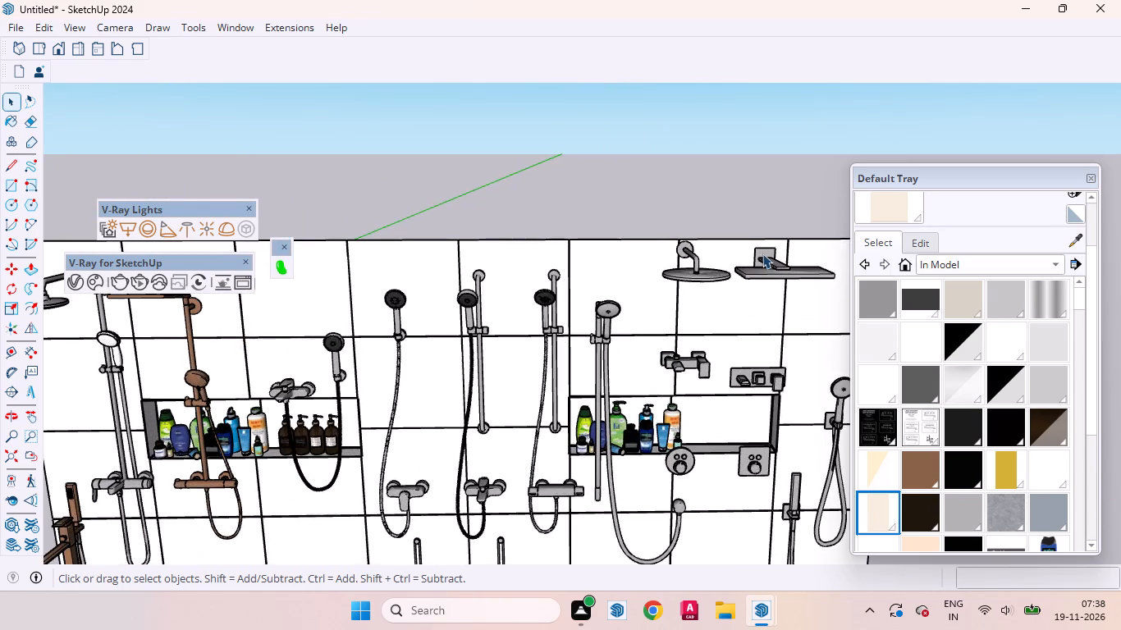
middle_drag(762, 253, 655, 222)
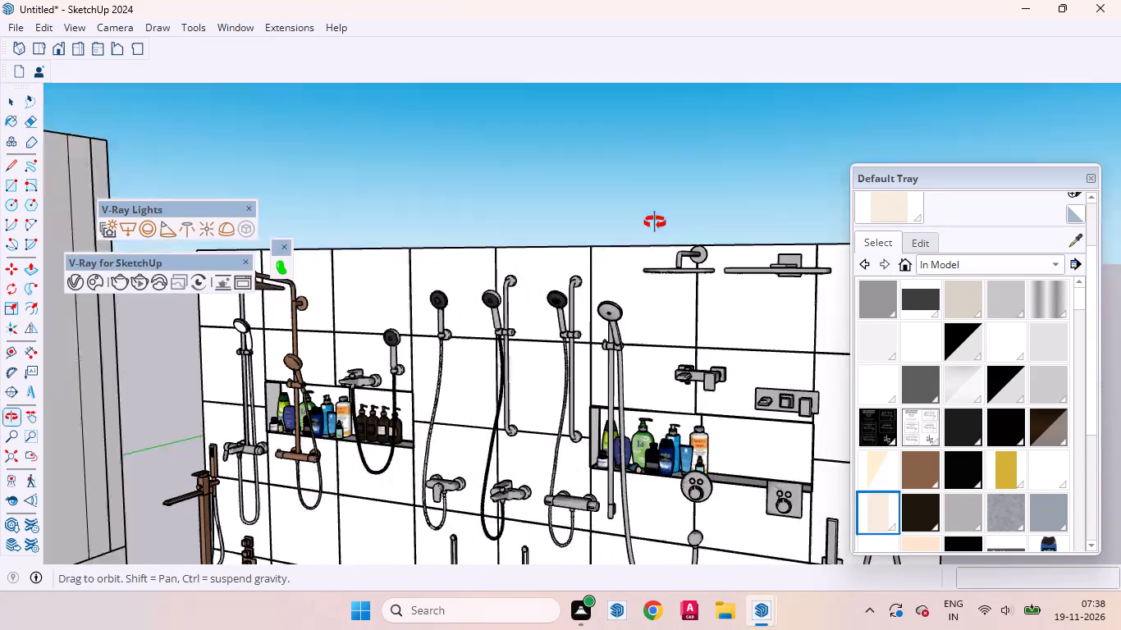
middle_drag(655, 222, 726, 304)
scroll(698, 305, down, 7)
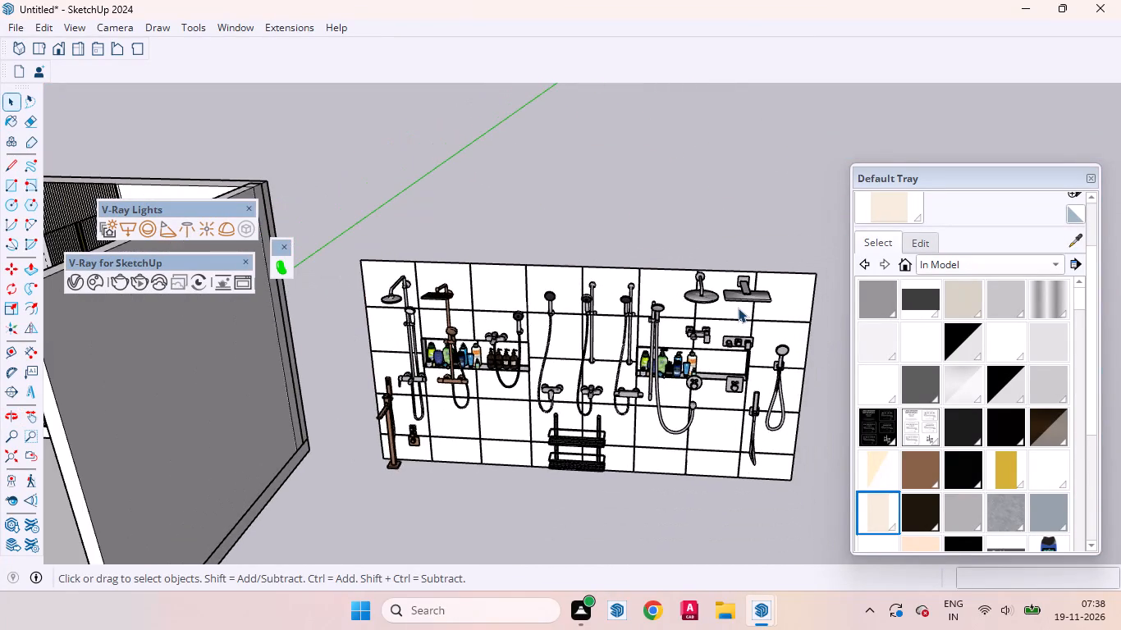
scroll(740, 308, down, 1)
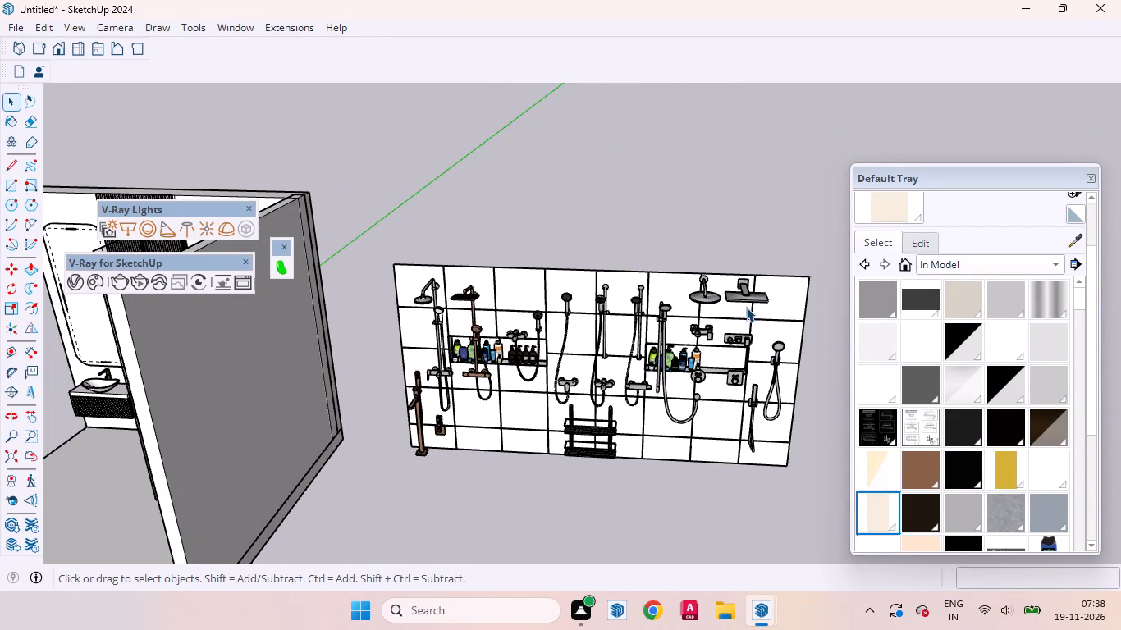
scroll(756, 273, up, 1)
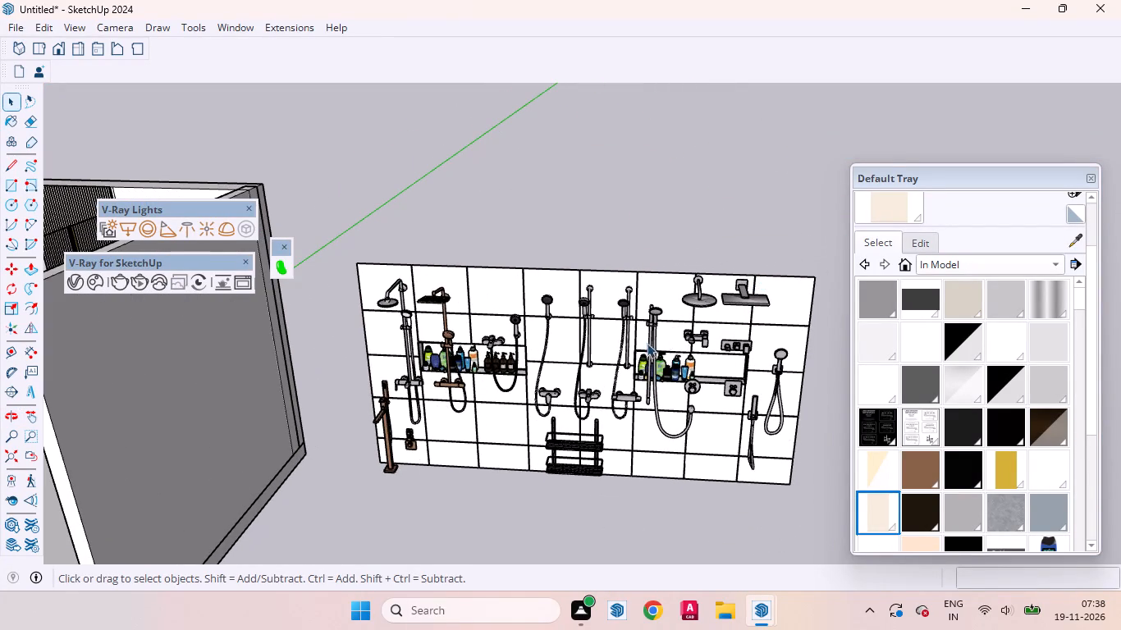
scroll(584, 345, up, 3)
scroll(664, 336, down, 3)
scroll(538, 363, up, 7)
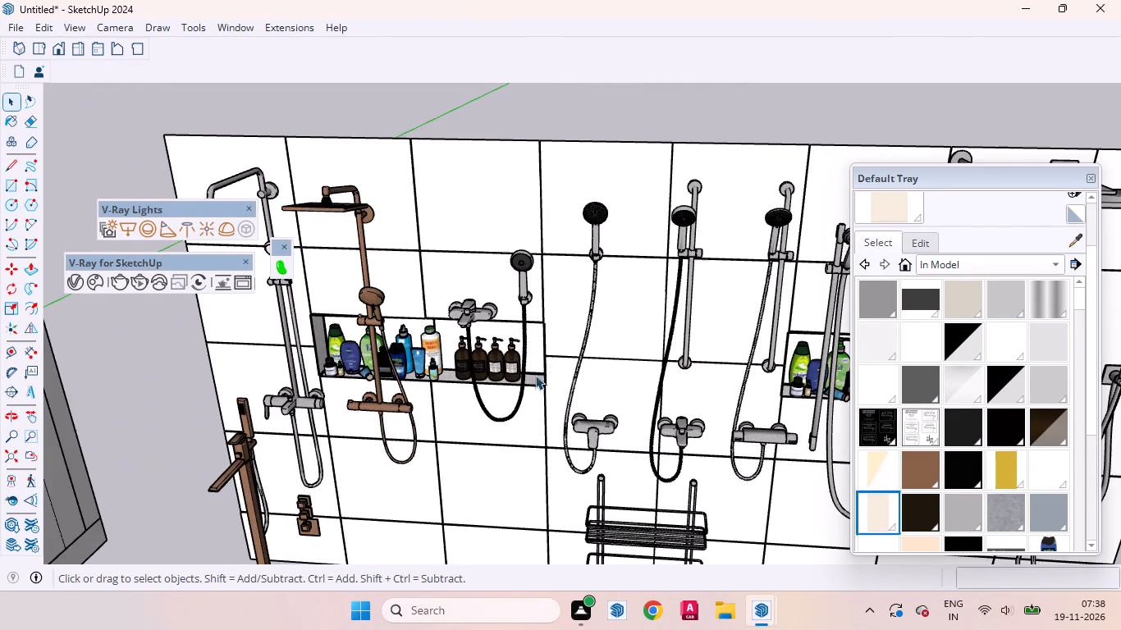
middle_drag(534, 377, 596, 303)
scroll(681, 313, down, 2)
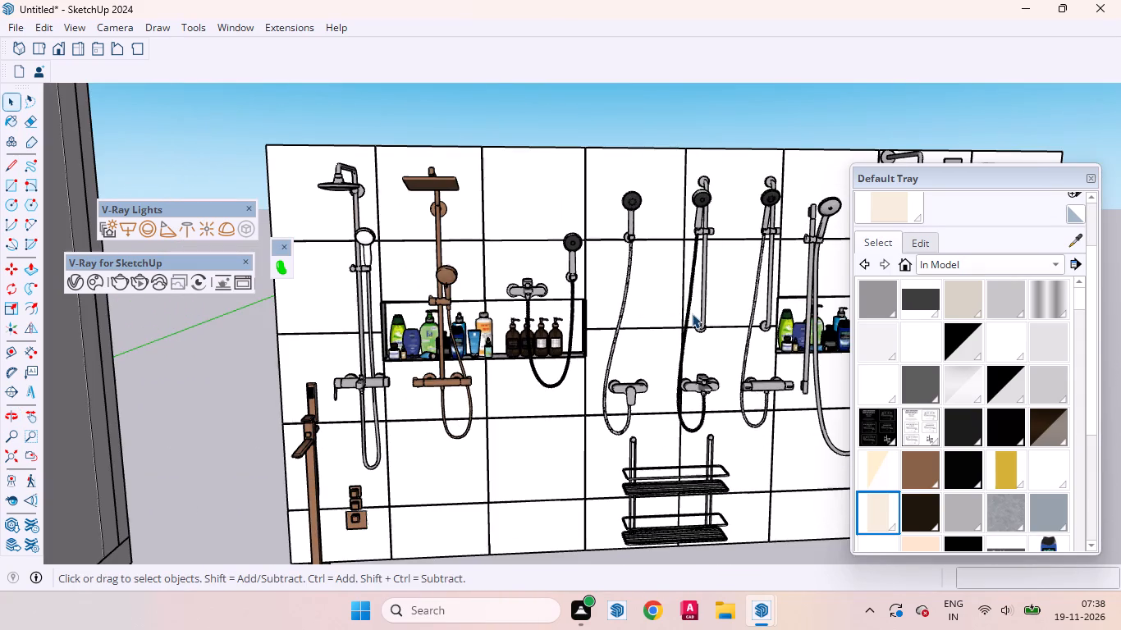
scroll(711, 311, down, 2)
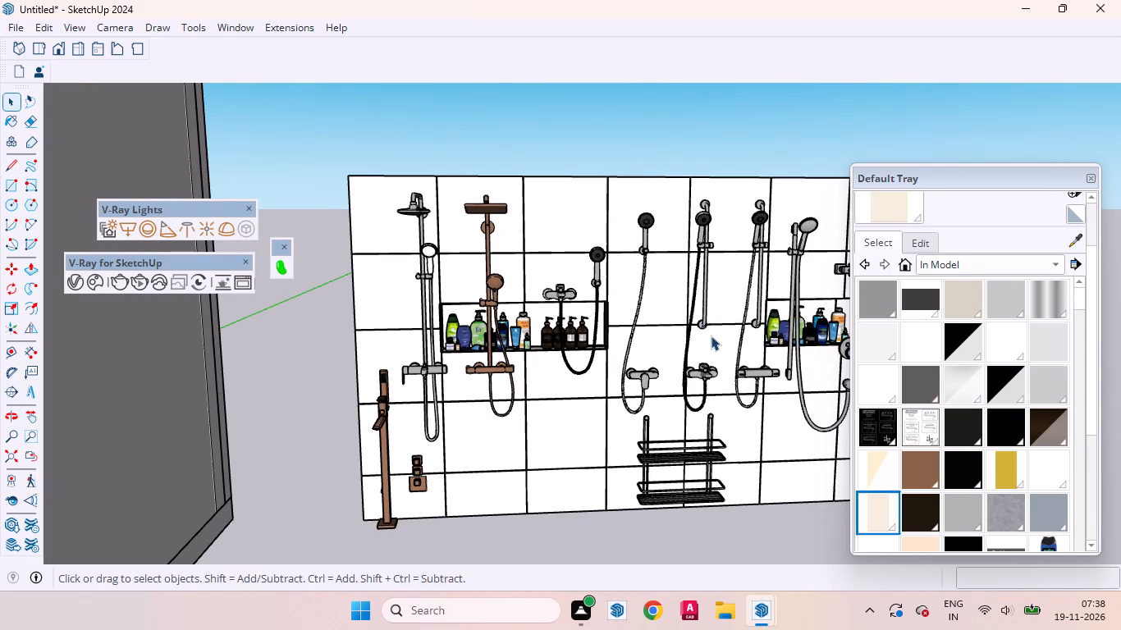
scroll(631, 345, up, 1)
scroll(628, 346, down, 1)
scroll(628, 346, up, 1)
scroll(620, 347, down, 3)
middle_drag(706, 352, 661, 354)
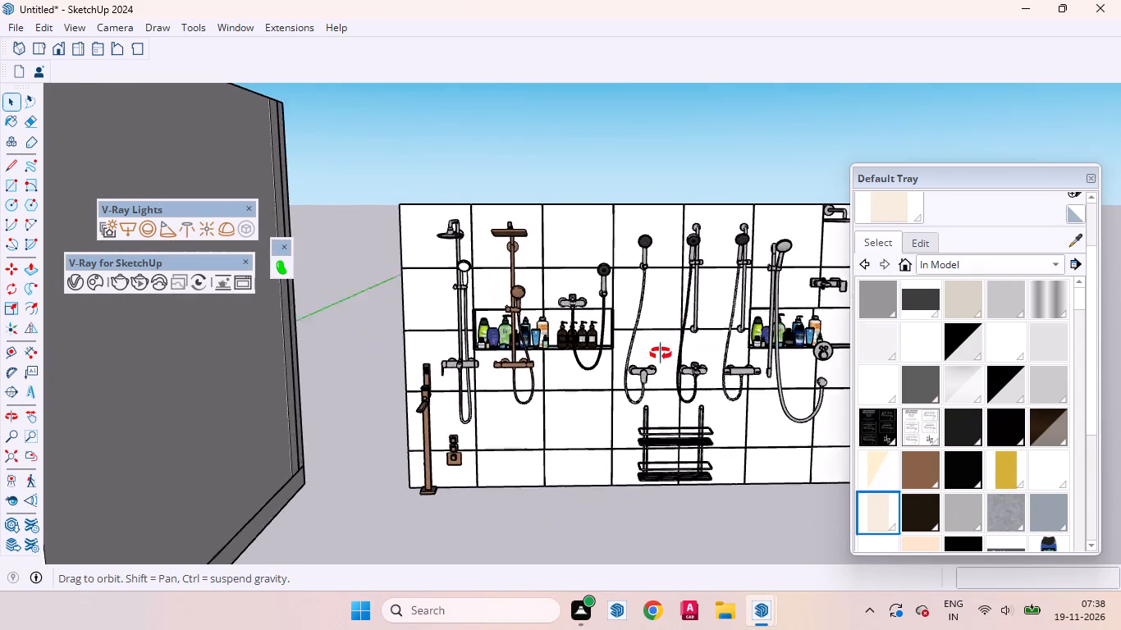
middle_drag(661, 354, 609, 306)
scroll(671, 376, down, 4)
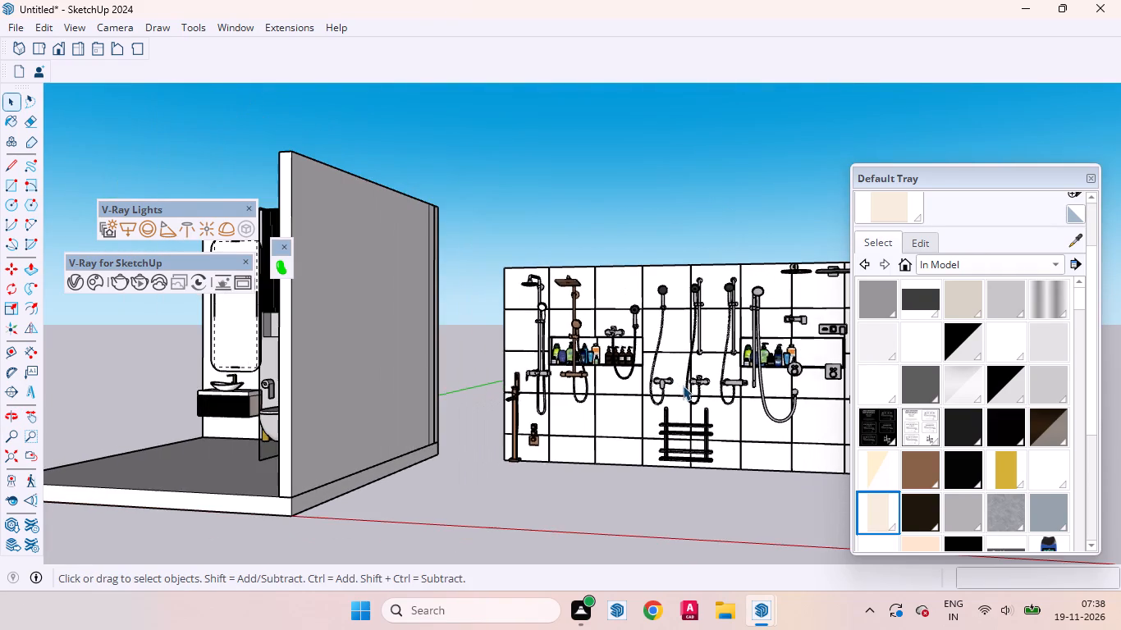
scroll(614, 377, up, 2)
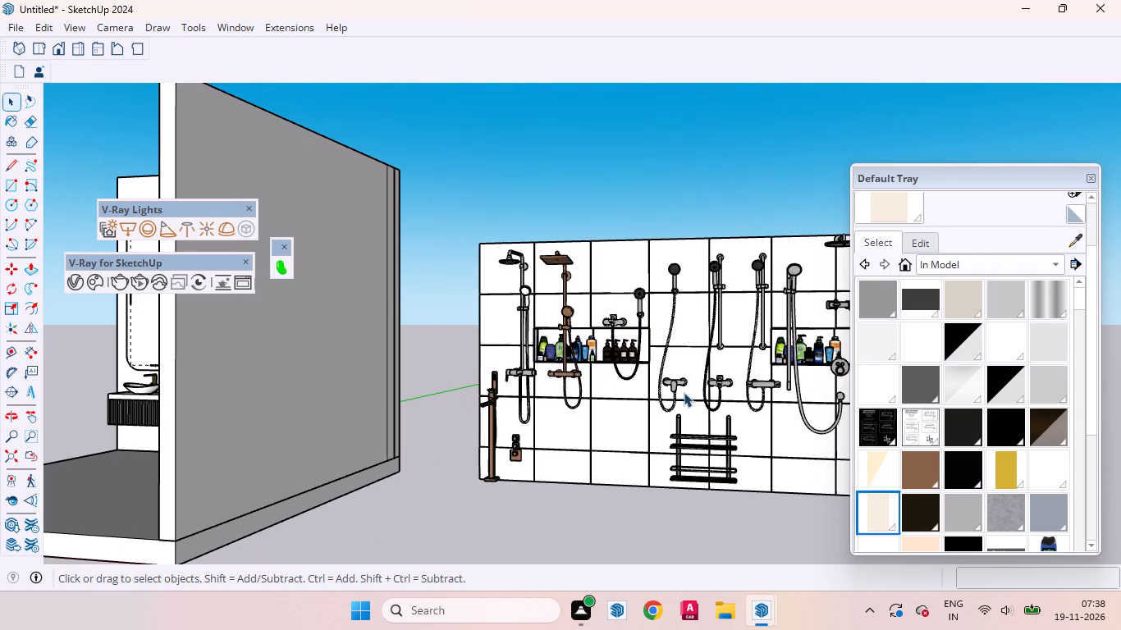
scroll(690, 393, down, 3)
scroll(739, 323, up, 5)
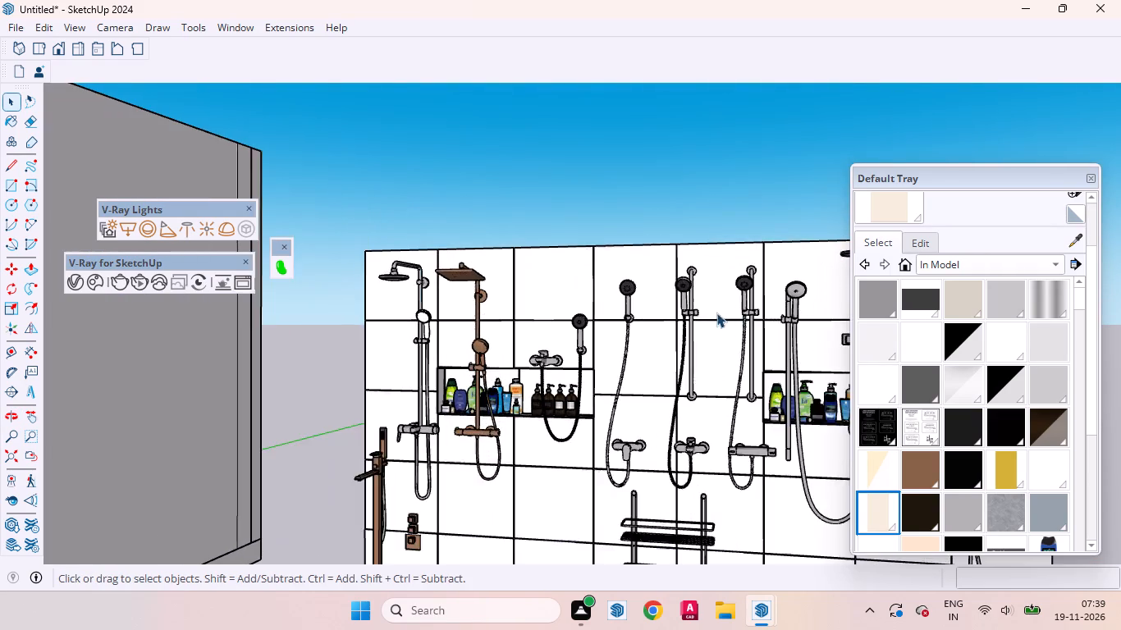
scroll(716, 313, up, 4)
middle_drag(770, 344, 753, 400)
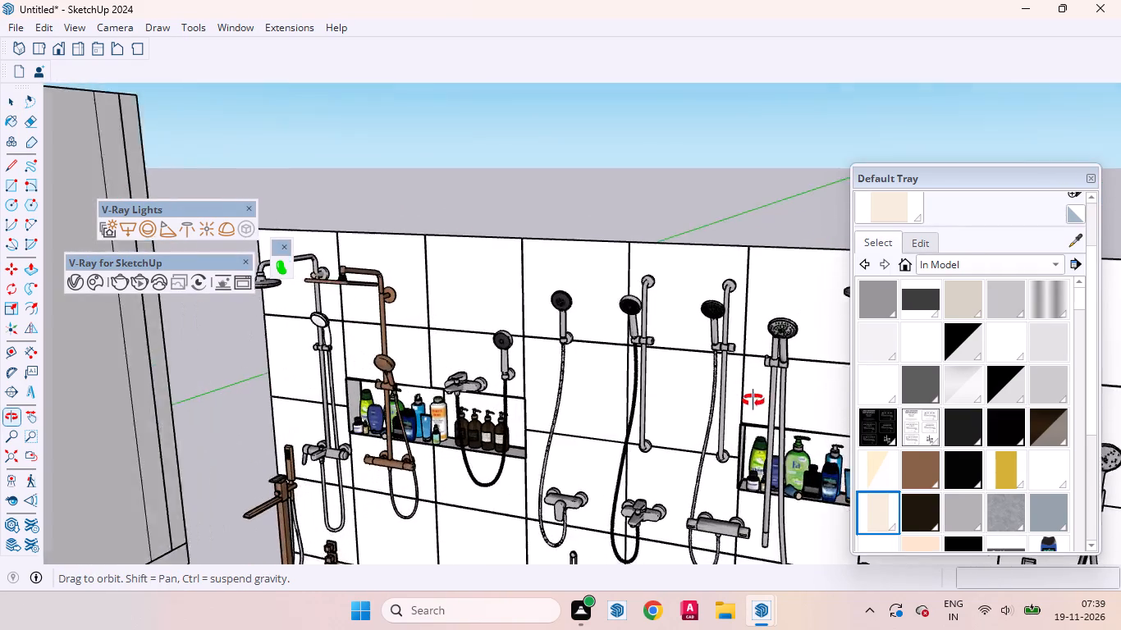
middle_drag(753, 400, 761, 396)
scroll(700, 325, up, 1)
scroll(700, 322, down, 7)
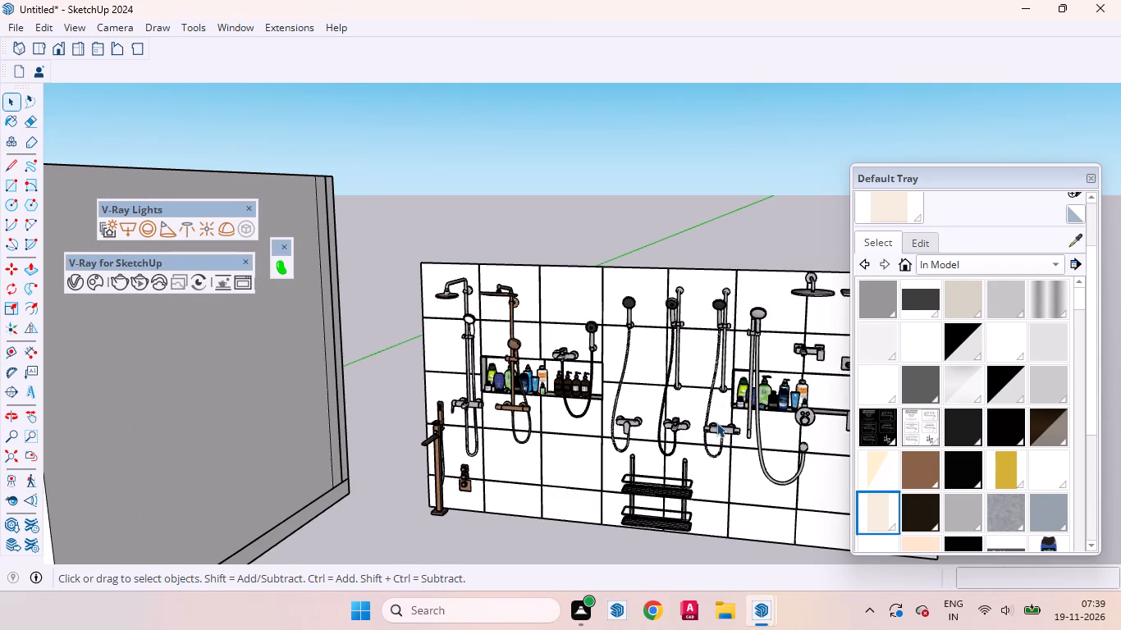
scroll(629, 399, down, 2)
scroll(751, 388, up, 3)
scroll(645, 371, down, 4)
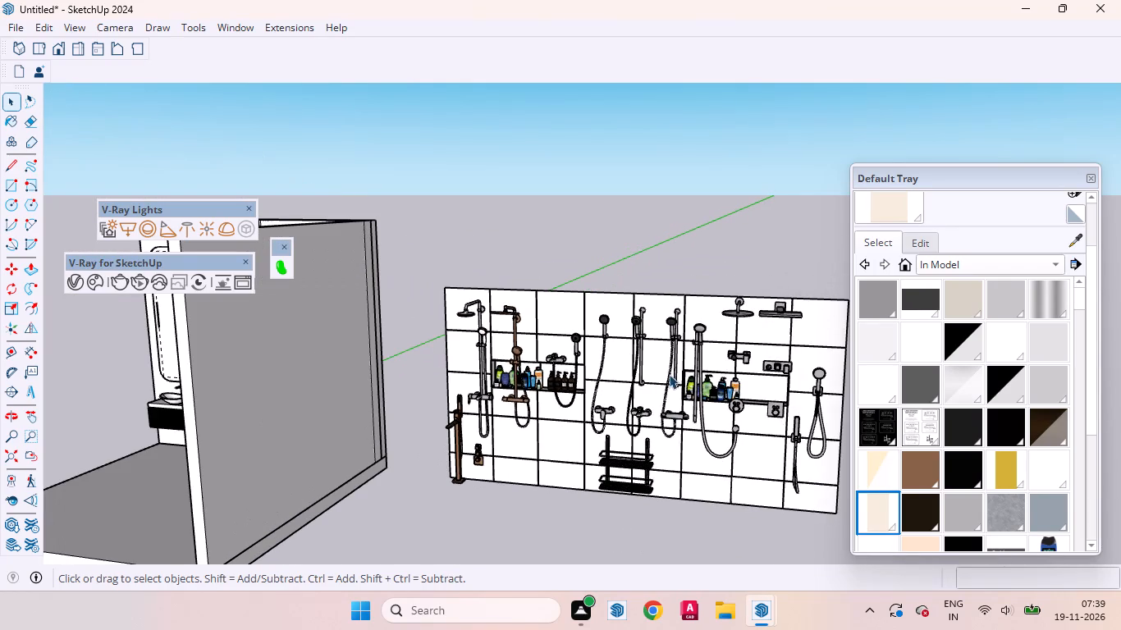
scroll(823, 396, up, 3)
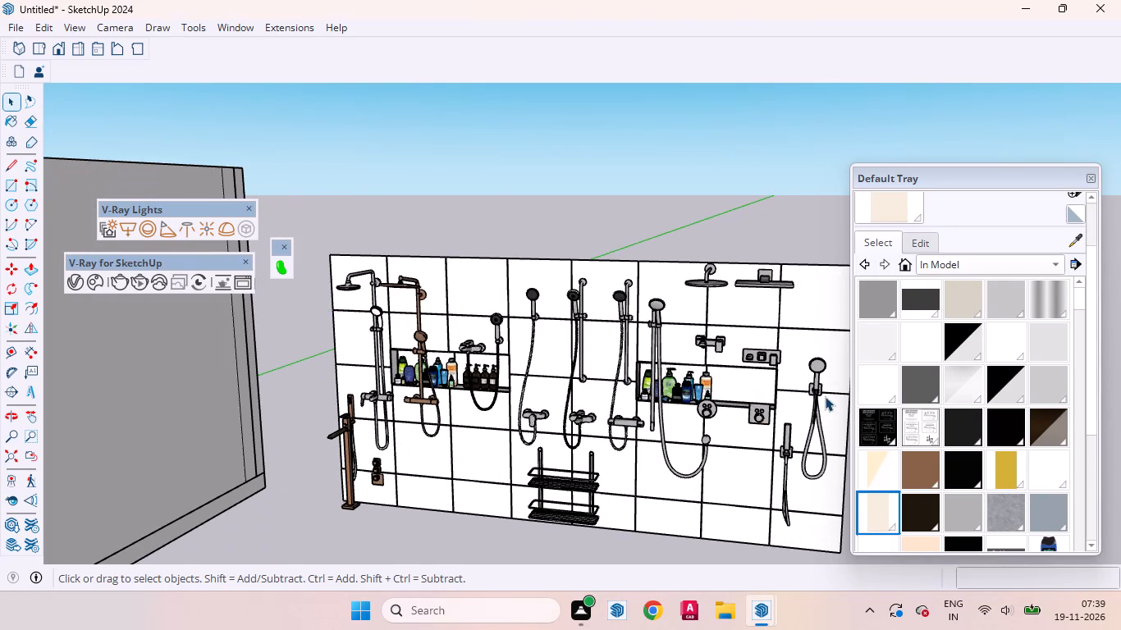
scroll(821, 421, down, 1)
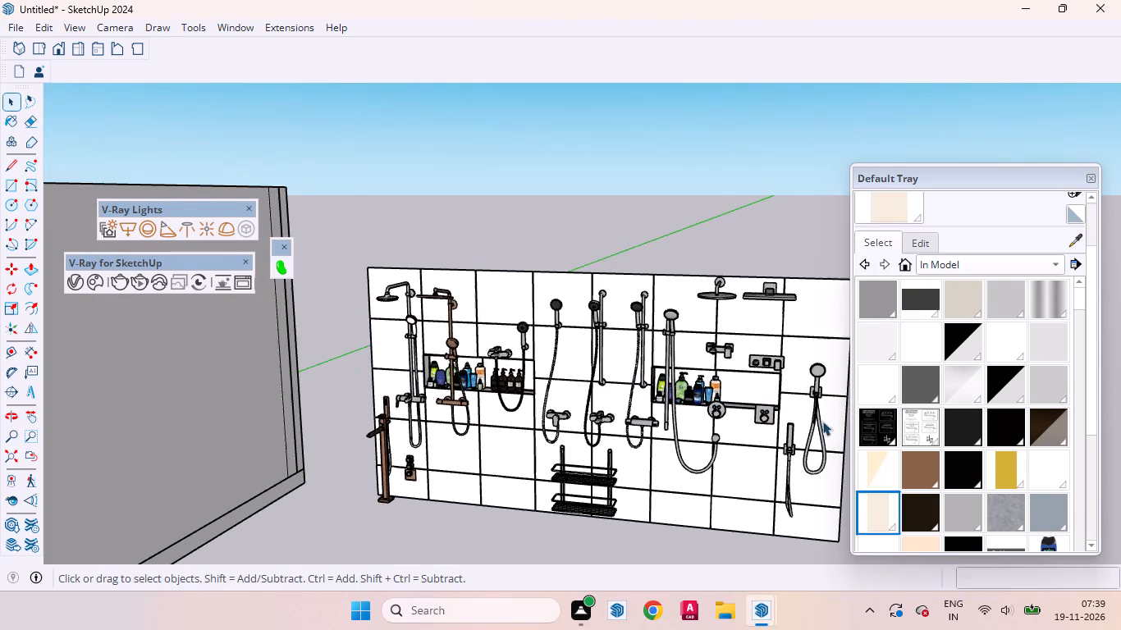
Inspect the display wall's fixtures from oblique angles, from the hand showers at one end to the floor-standing brown tap at the other.
scroll(800, 454, up, 11)
middle_drag(776, 454, 549, 485)
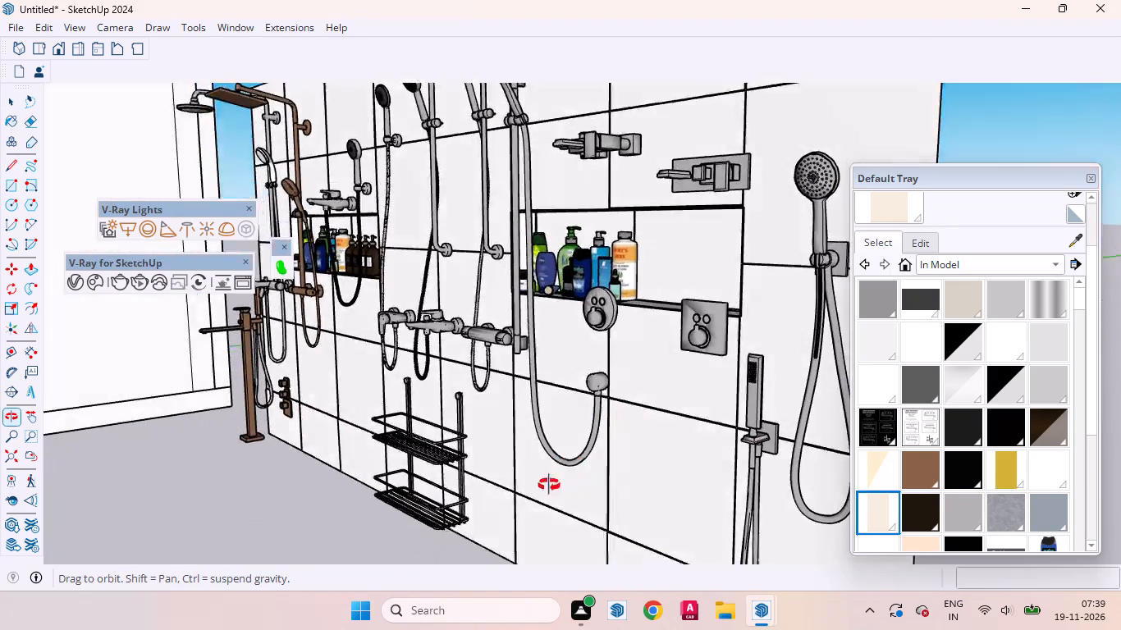
middle_drag(549, 485, 617, 538)
scroll(657, 358, down, 2)
scroll(657, 358, up, 1)
scroll(699, 353, down, 6)
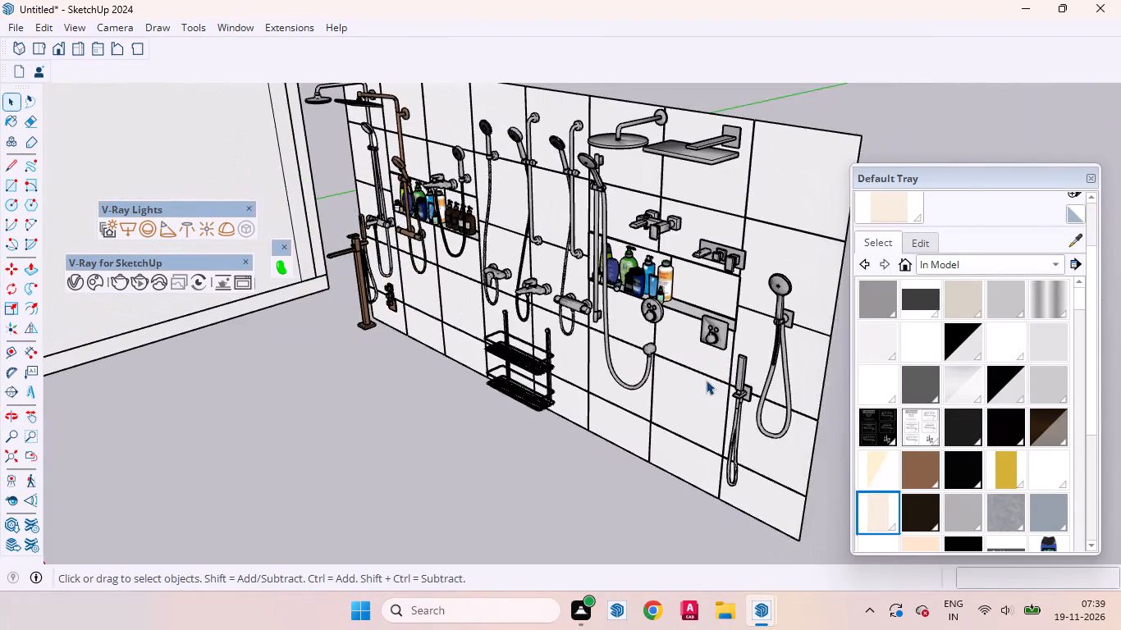
middle_drag(707, 381, 842, 398)
scroll(679, 411, down, 3)
middle_drag(652, 329, 652, 325)
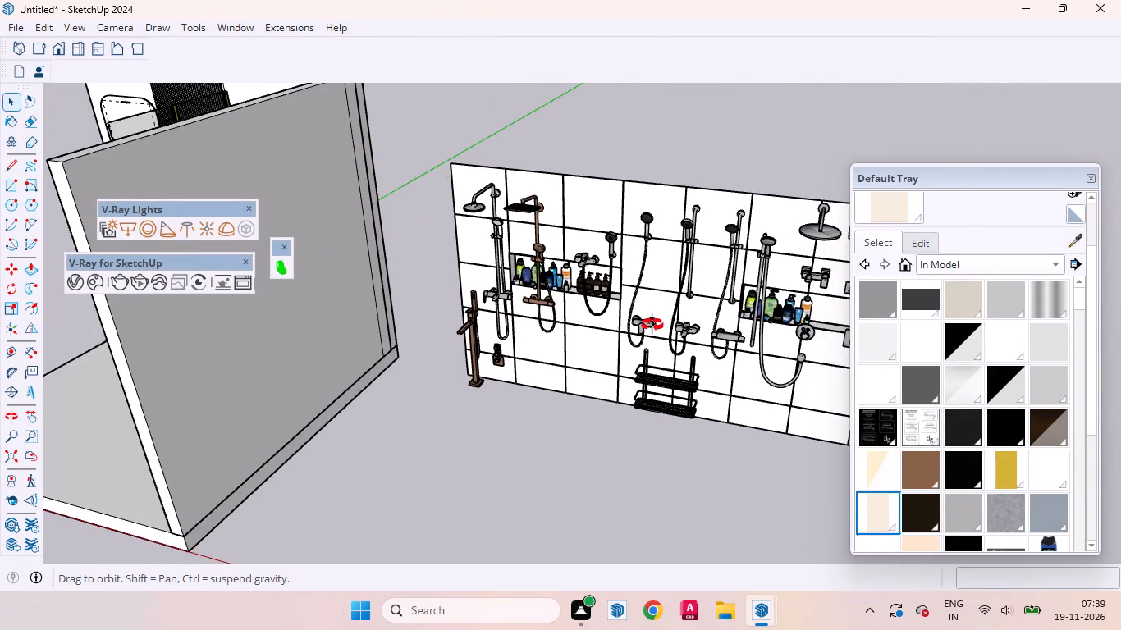
middle_drag(652, 325, 726, 236)
scroll(478, 320, up, 7)
middle_drag(542, 340, 524, 340)
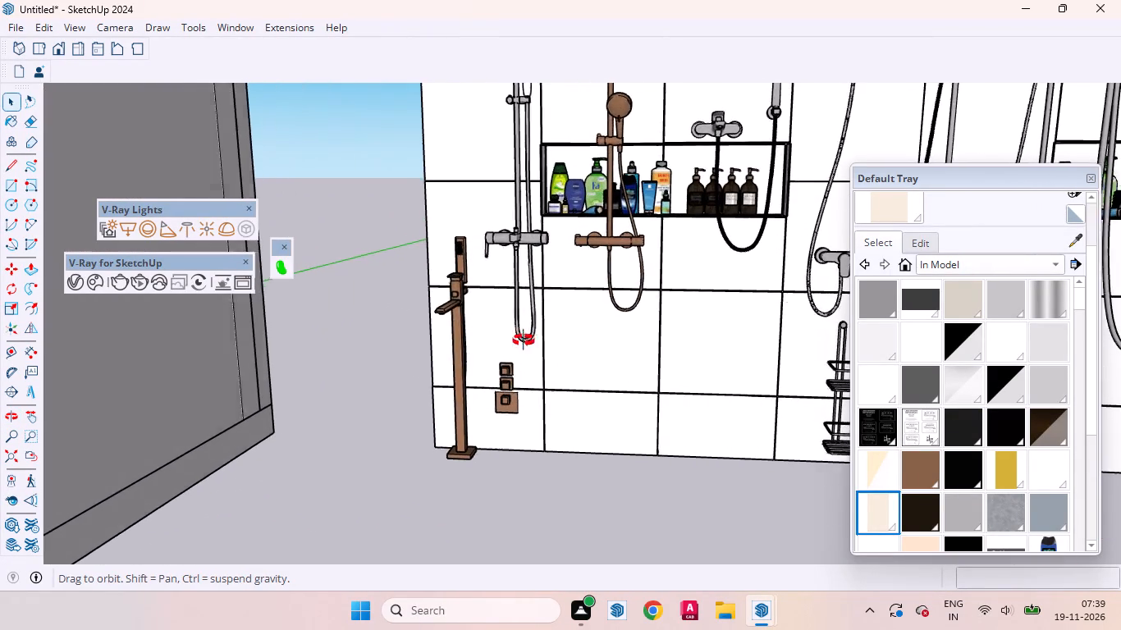
middle_drag(524, 340, 731, 347)
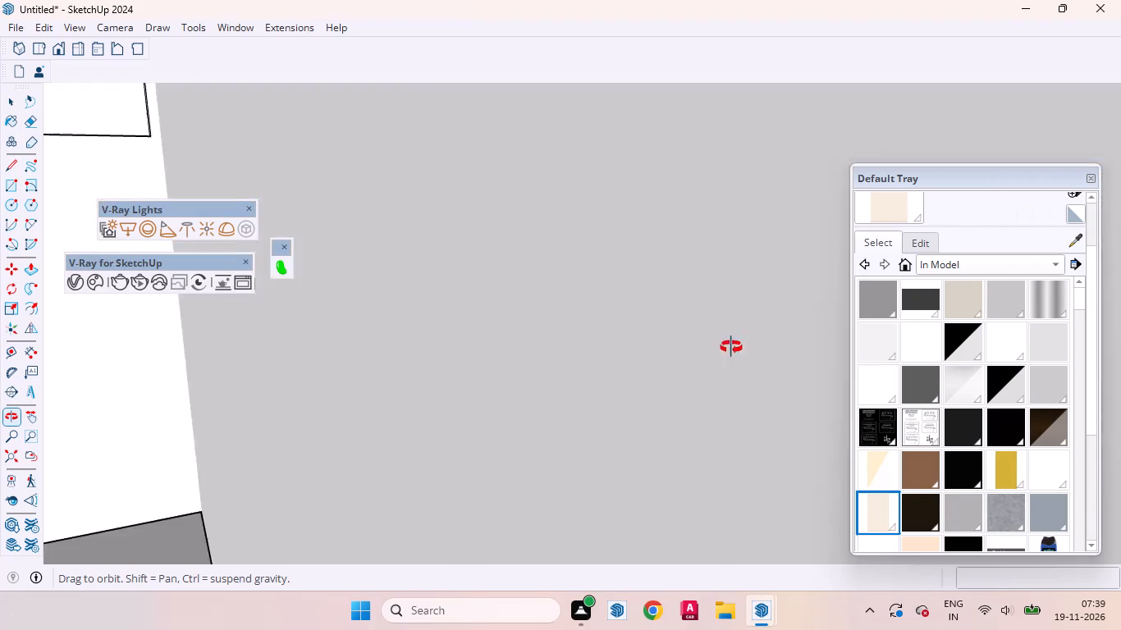
middle_drag(731, 347, 480, 372)
scroll(470, 373, down, 8)
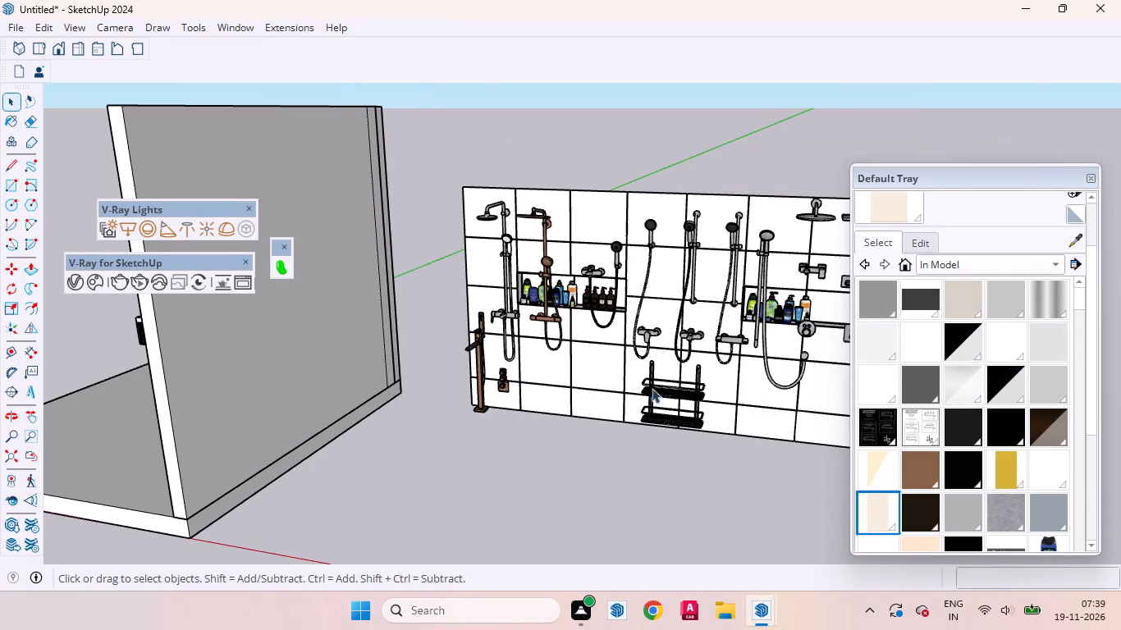
scroll(644, 323, up, 3)
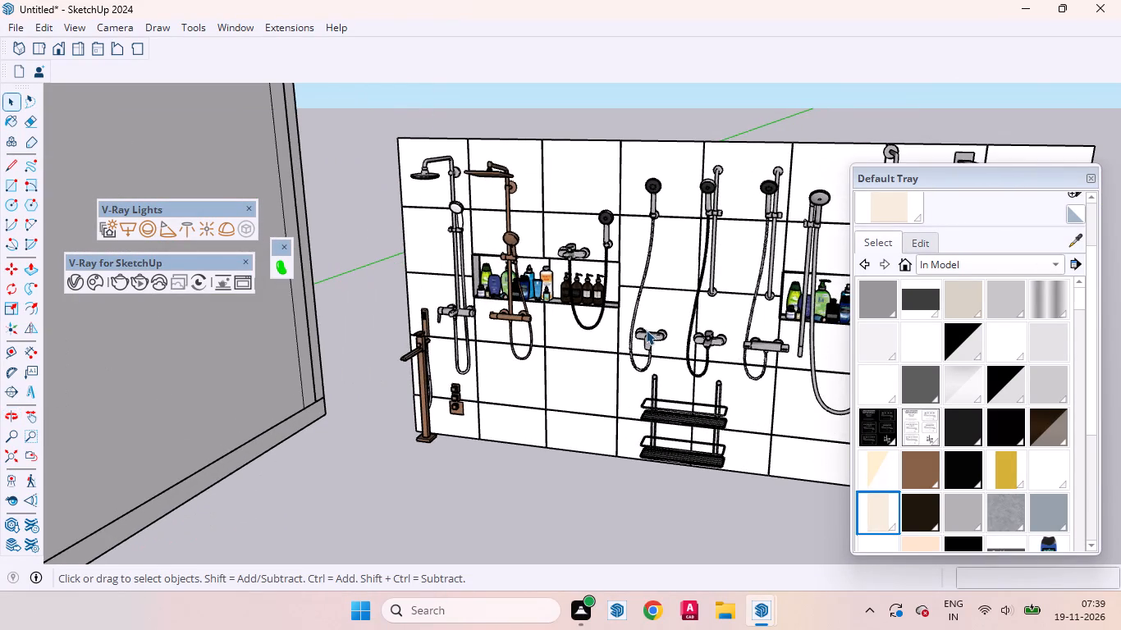
Open the imported display wall for editing and select the hand shower with its hose and mixer above the wire rack.
click(646, 330)
double_click(649, 345)
click(651, 341)
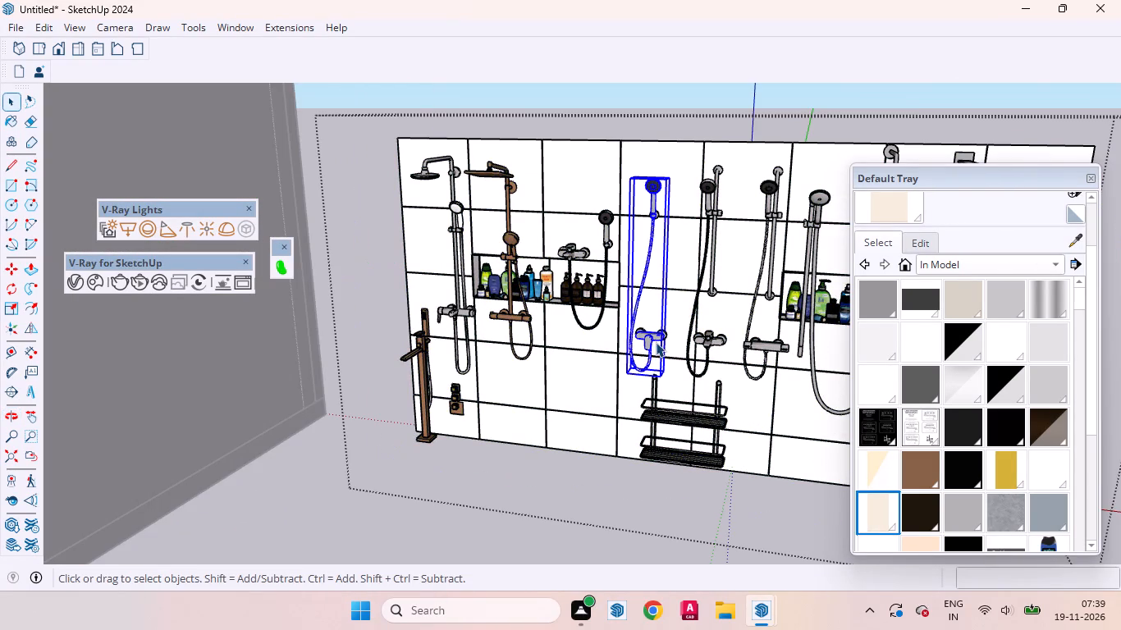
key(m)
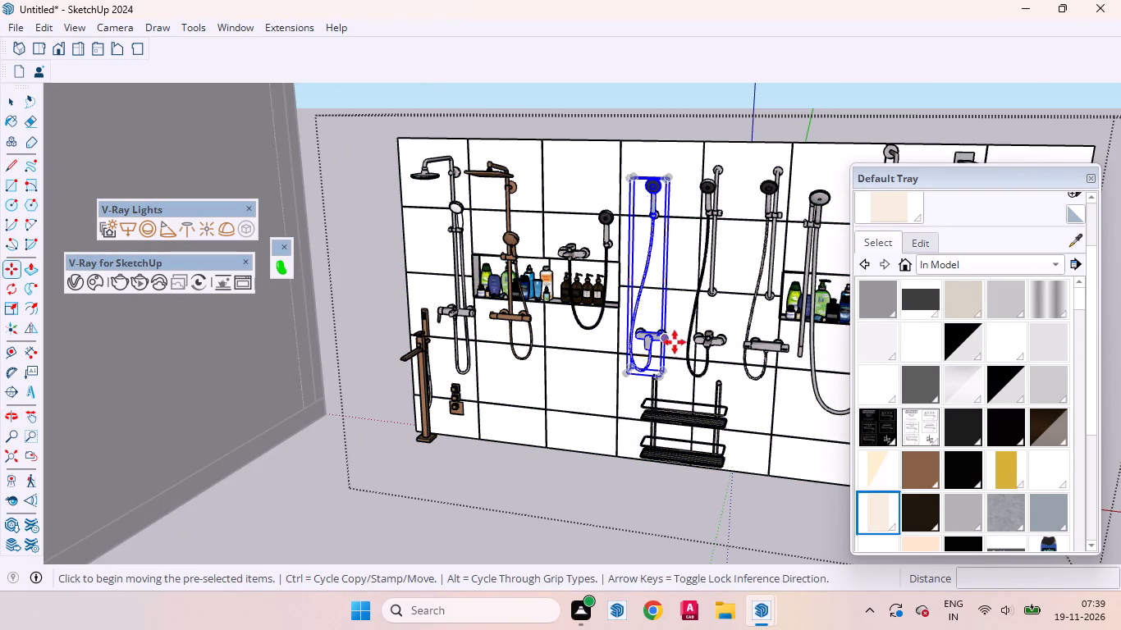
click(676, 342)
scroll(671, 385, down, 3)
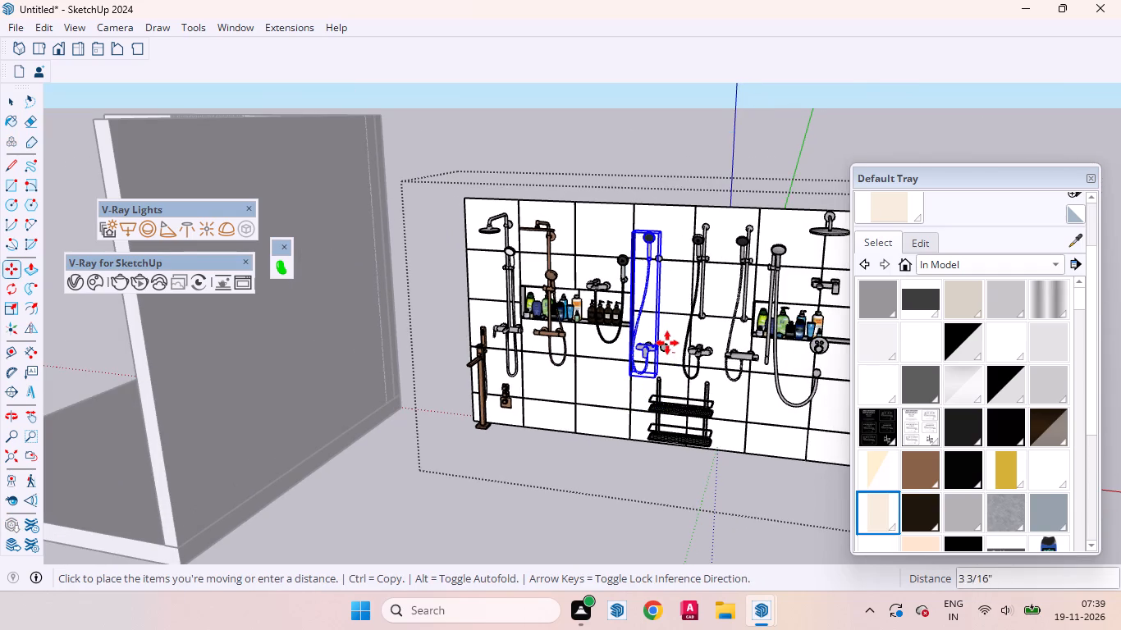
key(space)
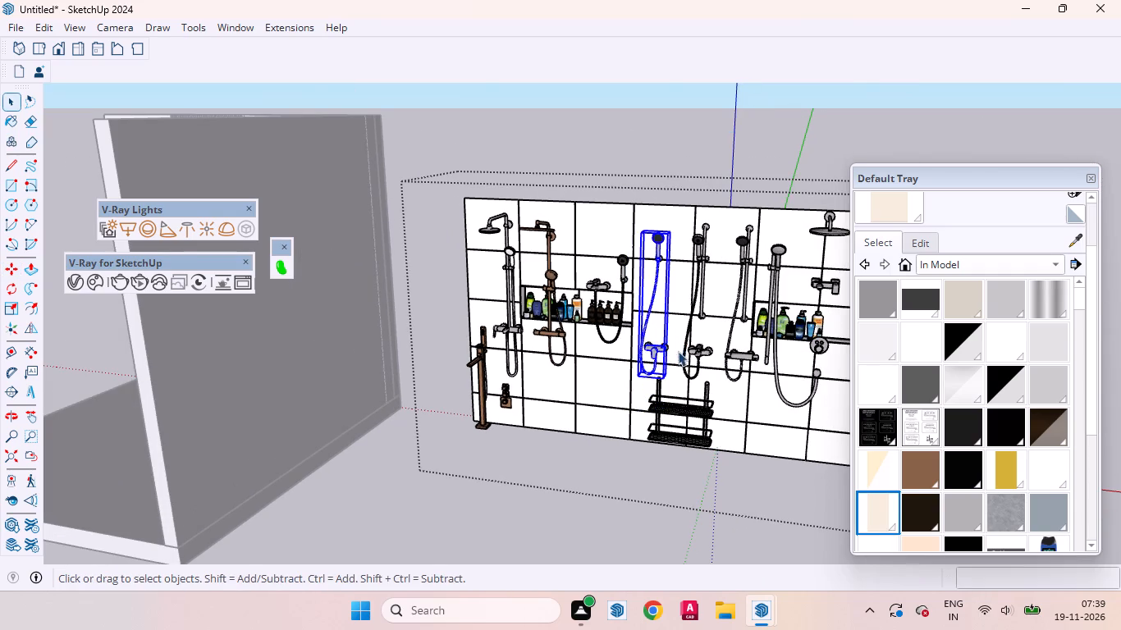
Add the mixer's two round wall mounts and the handset's wall holder to the selected hand shower, and make them one group.
scroll(673, 349, up, 15)
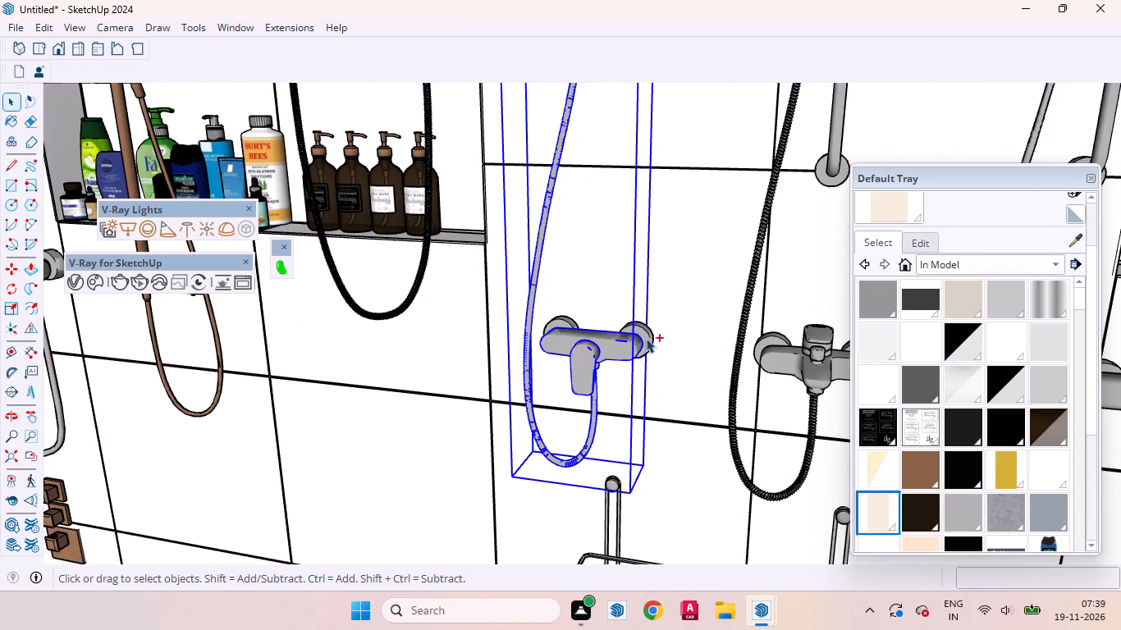
ctrl+click(645, 338)
ctrl+click(560, 320)
ctrl+scroll(642, 413, down, 12)
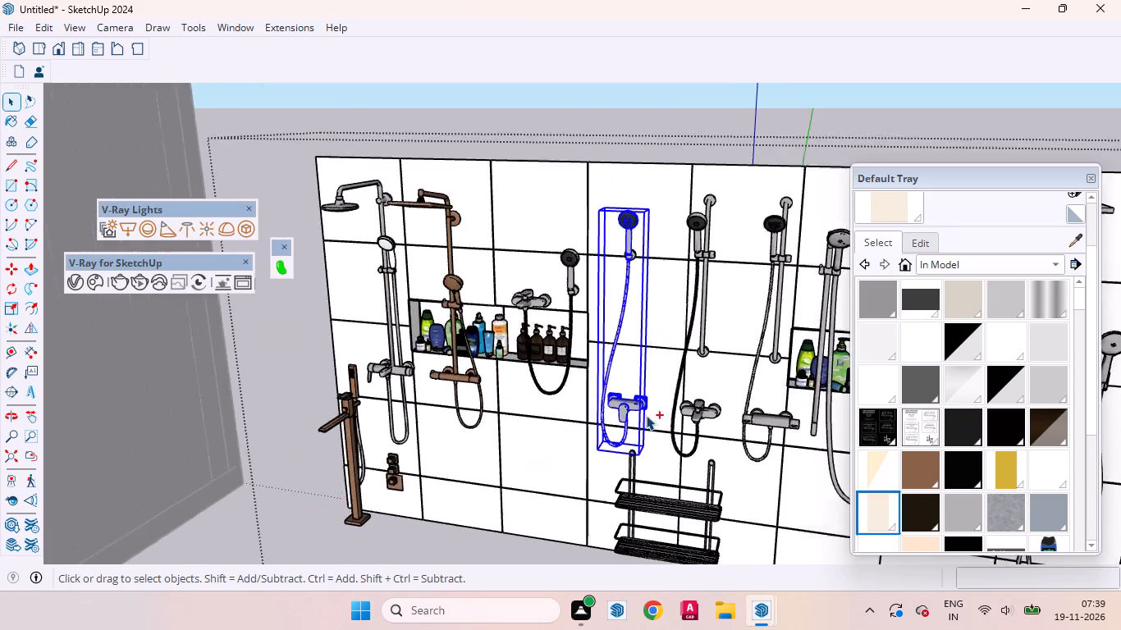
ctrl+scroll(642, 197, up, 11)
ctrl+click(625, 313)
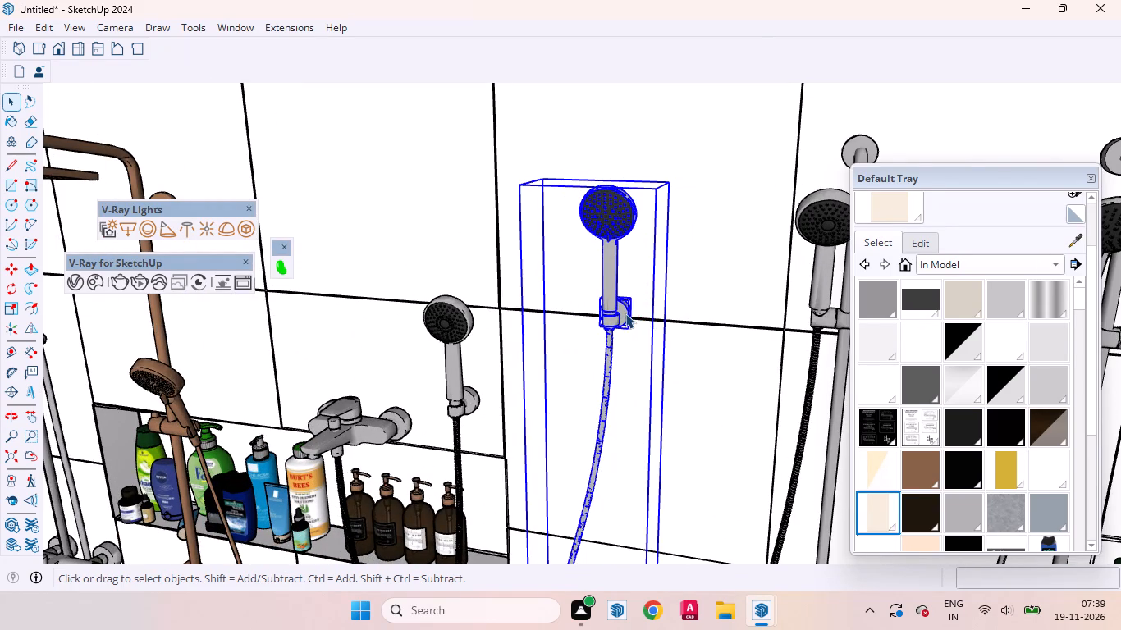
right_click(625, 313)
click(692, 173)
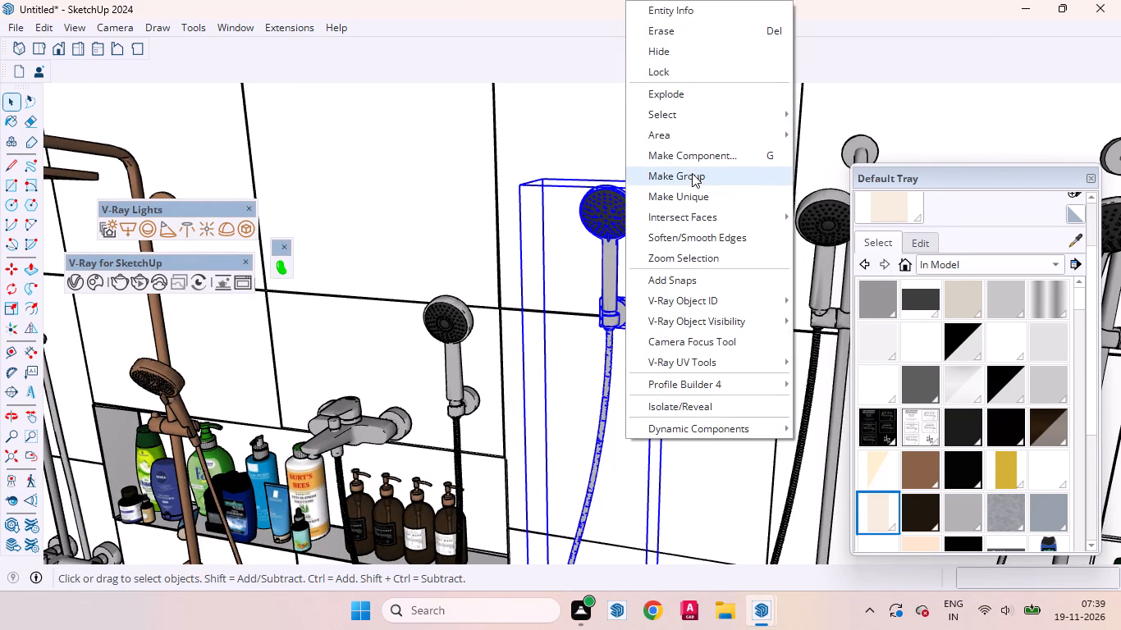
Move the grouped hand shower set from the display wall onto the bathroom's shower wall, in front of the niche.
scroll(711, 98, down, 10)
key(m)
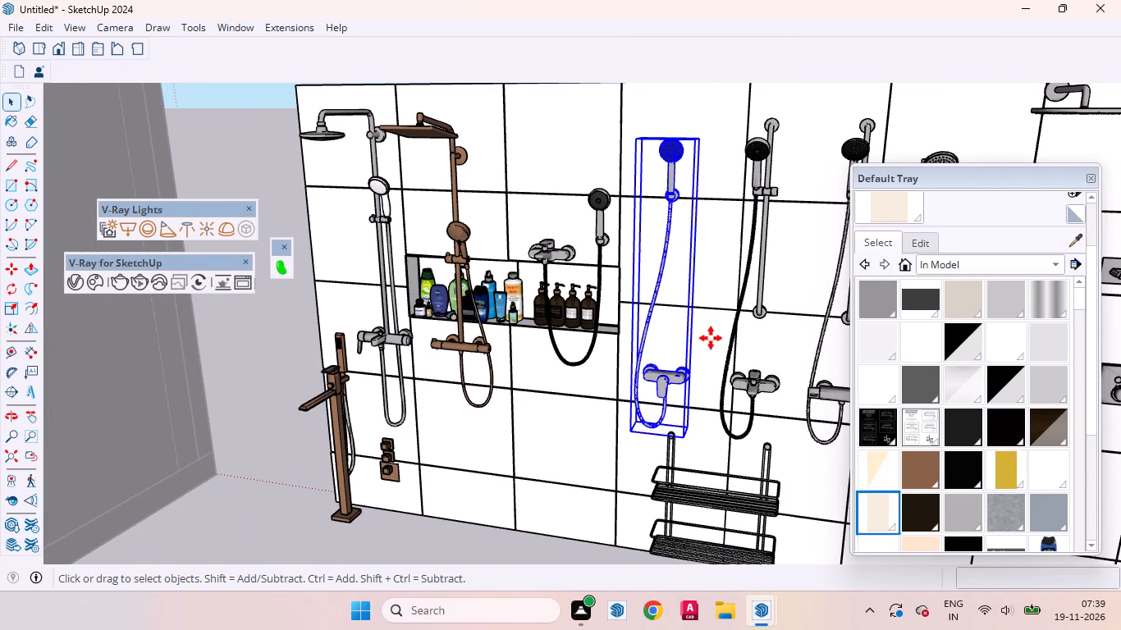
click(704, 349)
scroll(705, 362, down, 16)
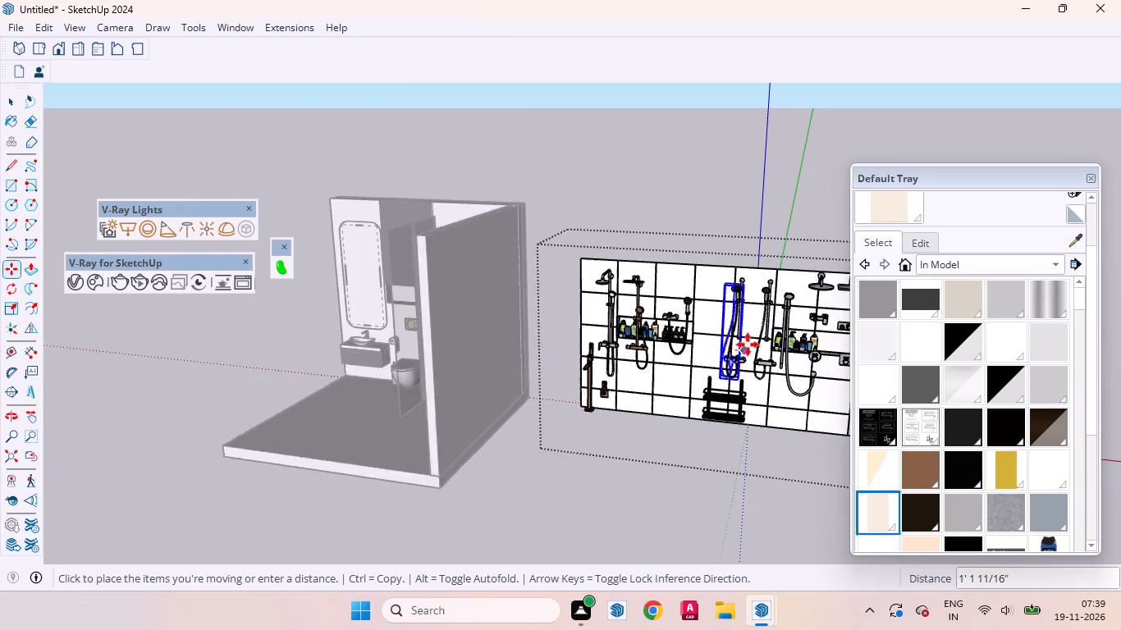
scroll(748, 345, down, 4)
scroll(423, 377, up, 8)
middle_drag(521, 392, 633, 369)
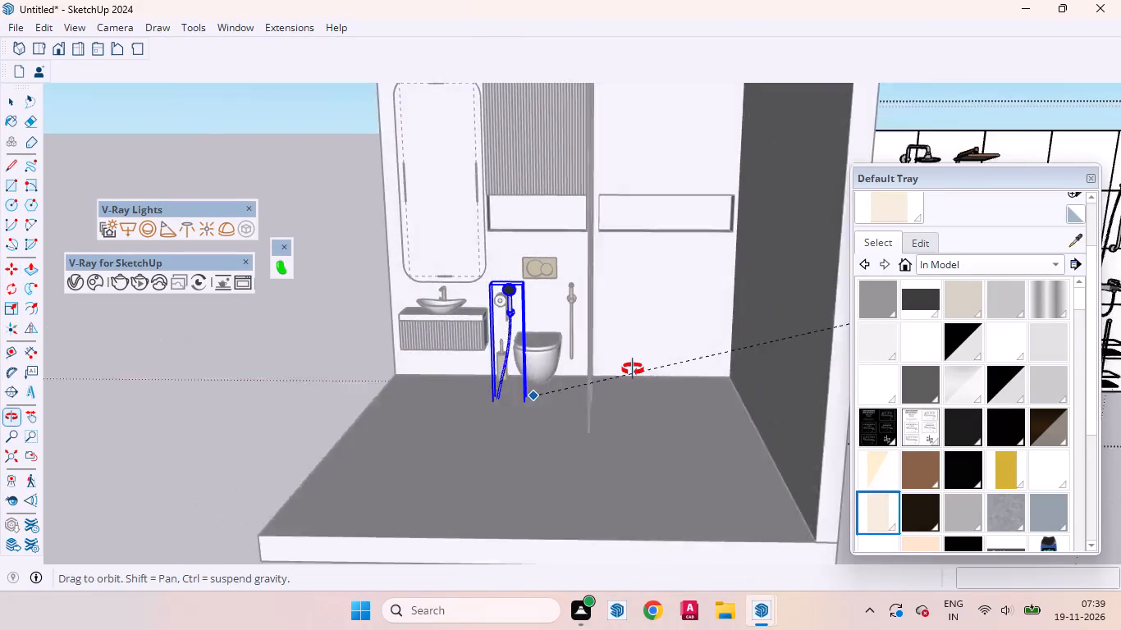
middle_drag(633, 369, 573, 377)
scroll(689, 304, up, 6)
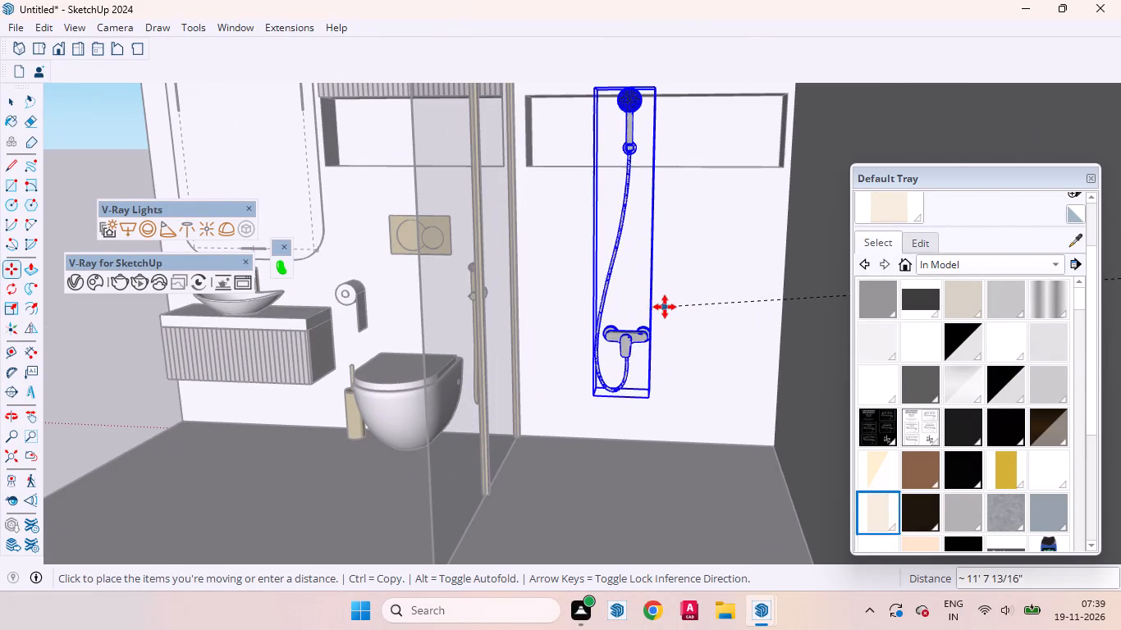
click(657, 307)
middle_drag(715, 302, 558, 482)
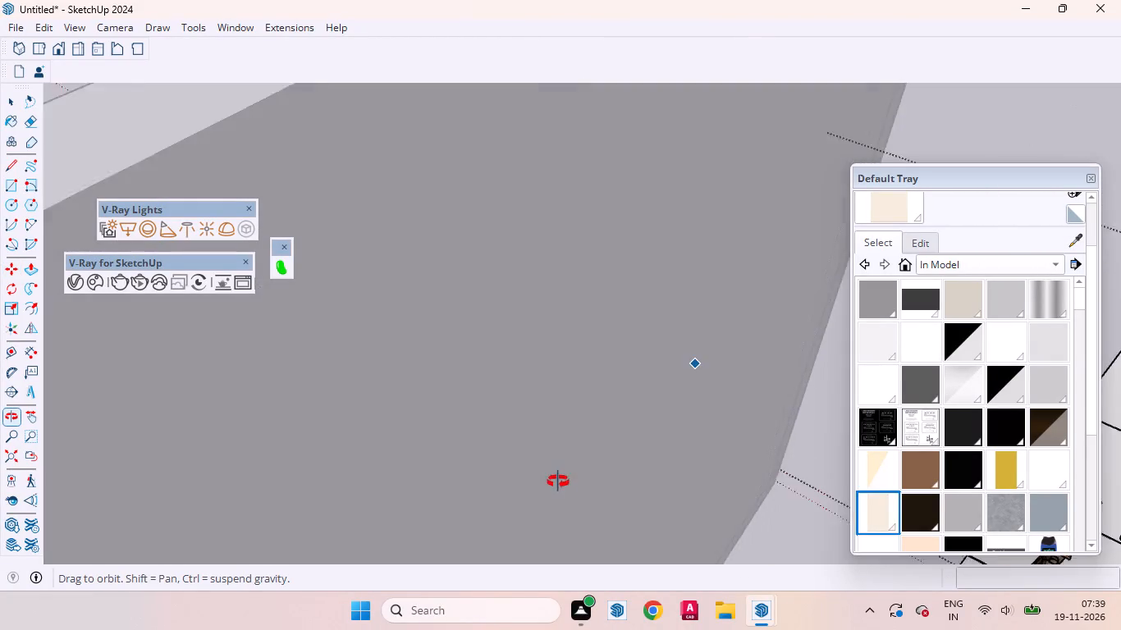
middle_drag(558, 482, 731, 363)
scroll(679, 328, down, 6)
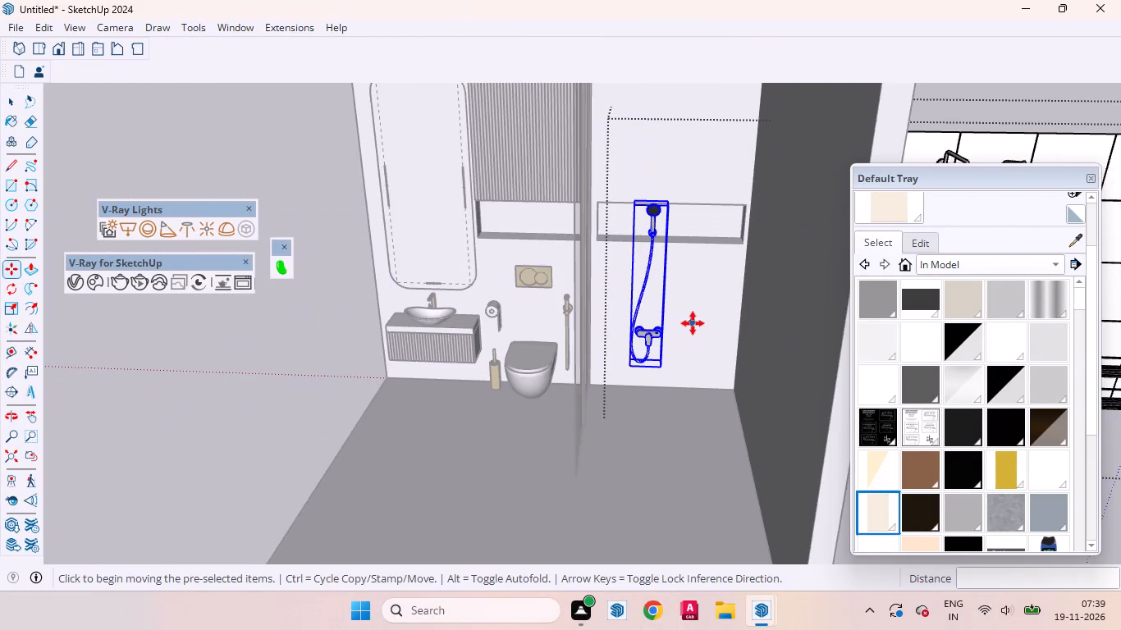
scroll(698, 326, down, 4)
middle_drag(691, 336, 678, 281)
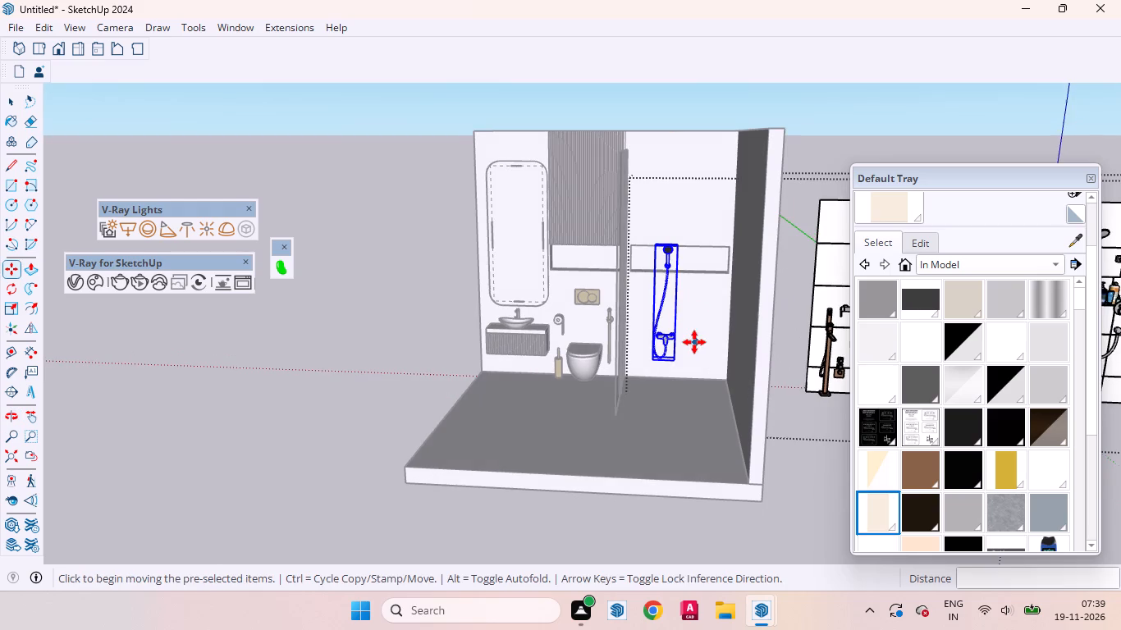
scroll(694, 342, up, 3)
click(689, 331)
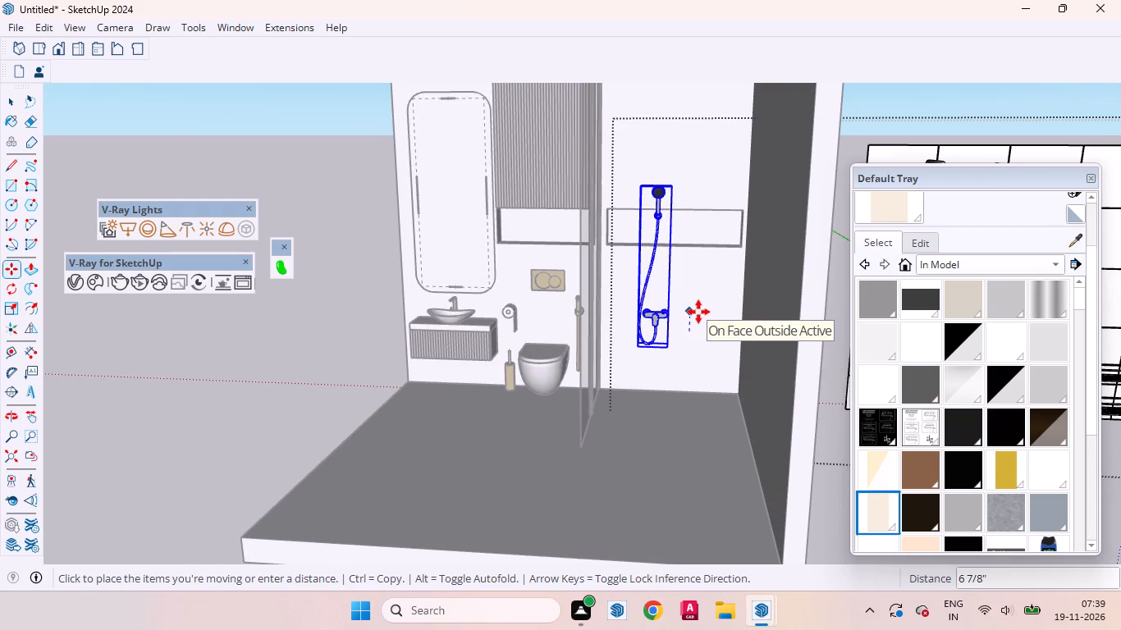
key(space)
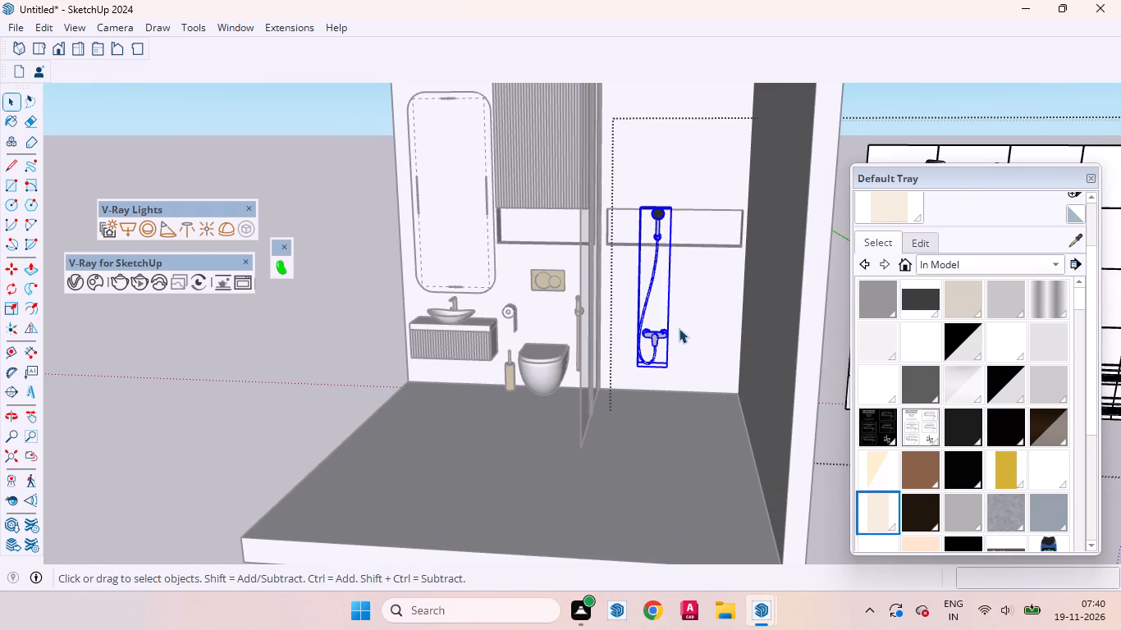
Delete the hand shower set from the bathroom's shower wall.
key(Delete)
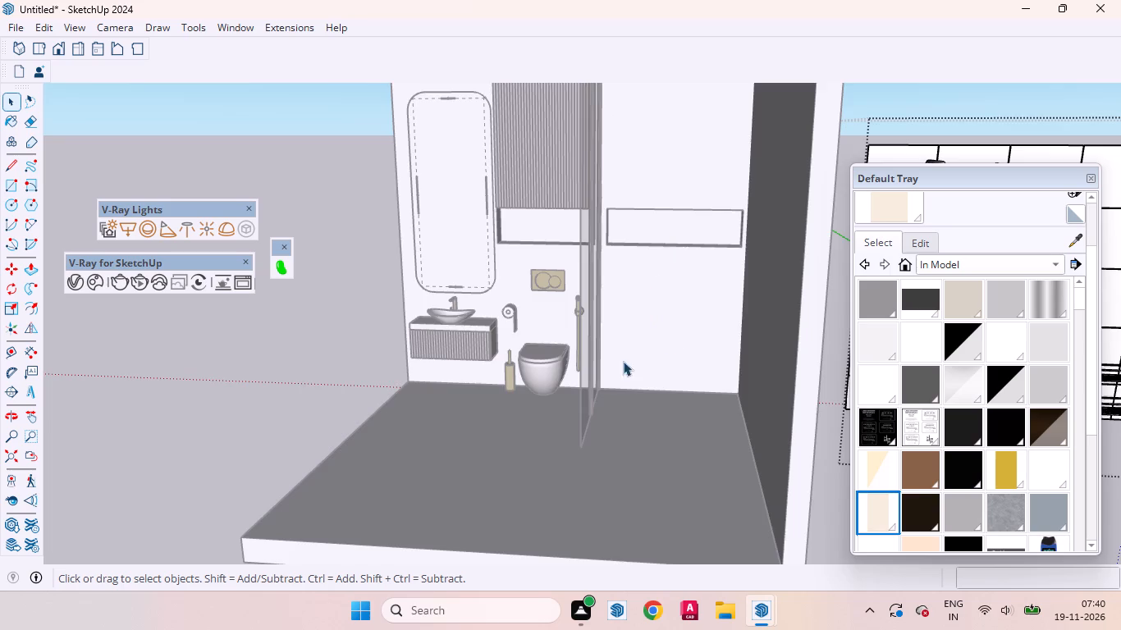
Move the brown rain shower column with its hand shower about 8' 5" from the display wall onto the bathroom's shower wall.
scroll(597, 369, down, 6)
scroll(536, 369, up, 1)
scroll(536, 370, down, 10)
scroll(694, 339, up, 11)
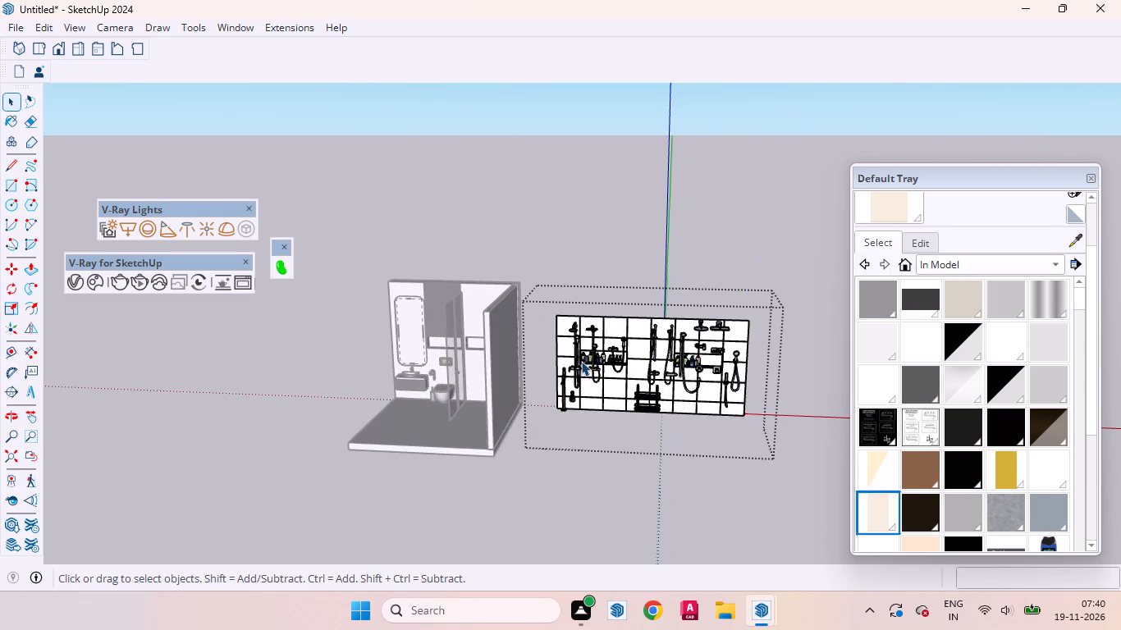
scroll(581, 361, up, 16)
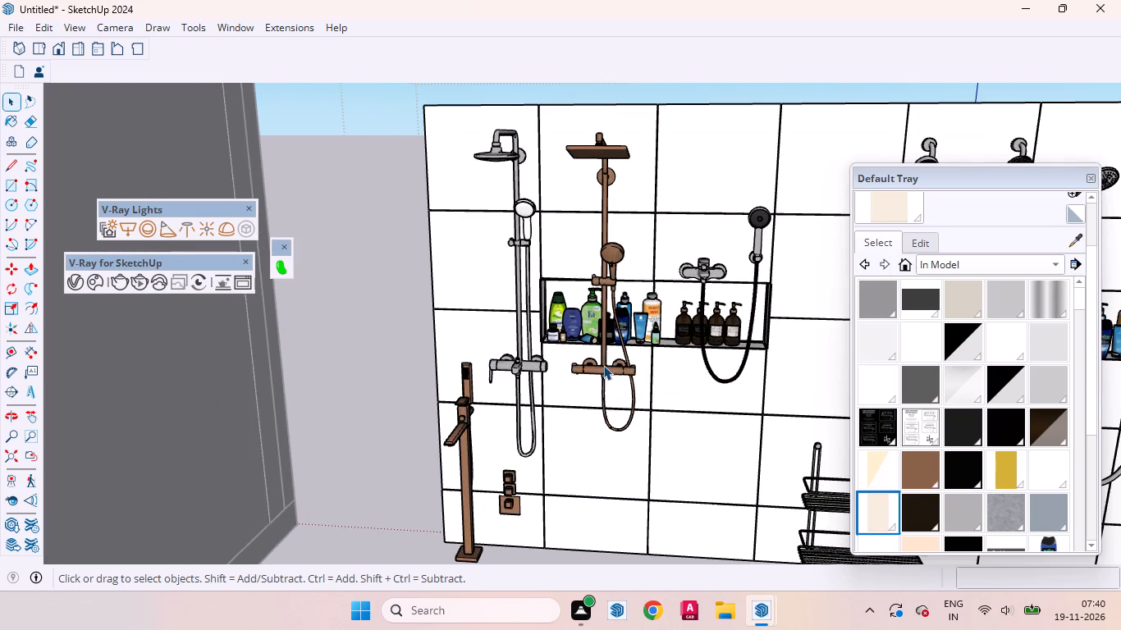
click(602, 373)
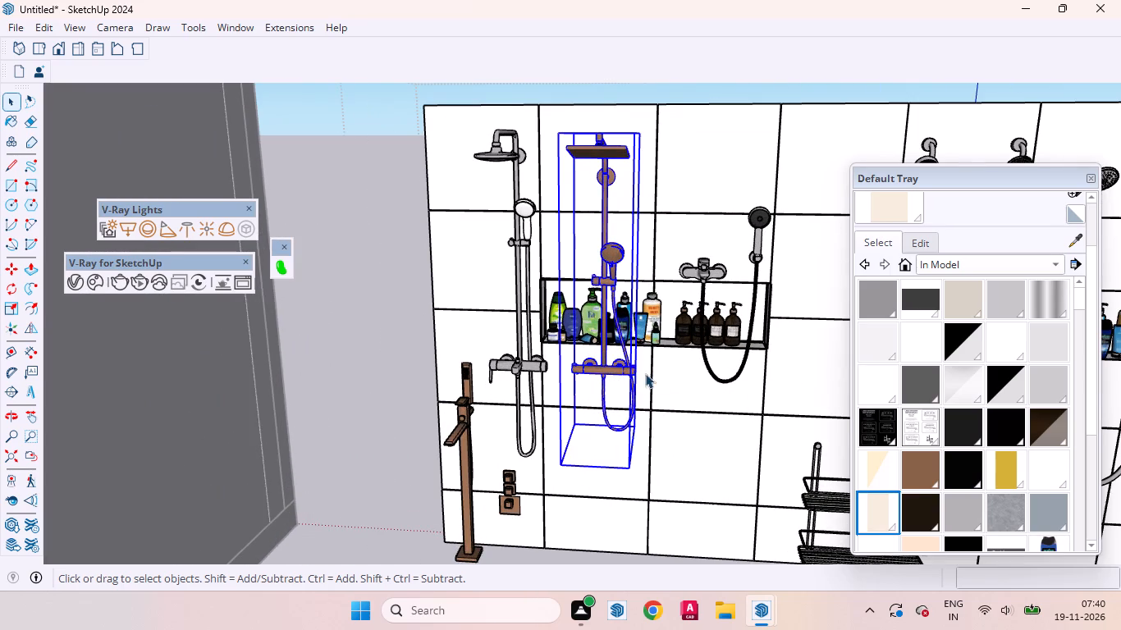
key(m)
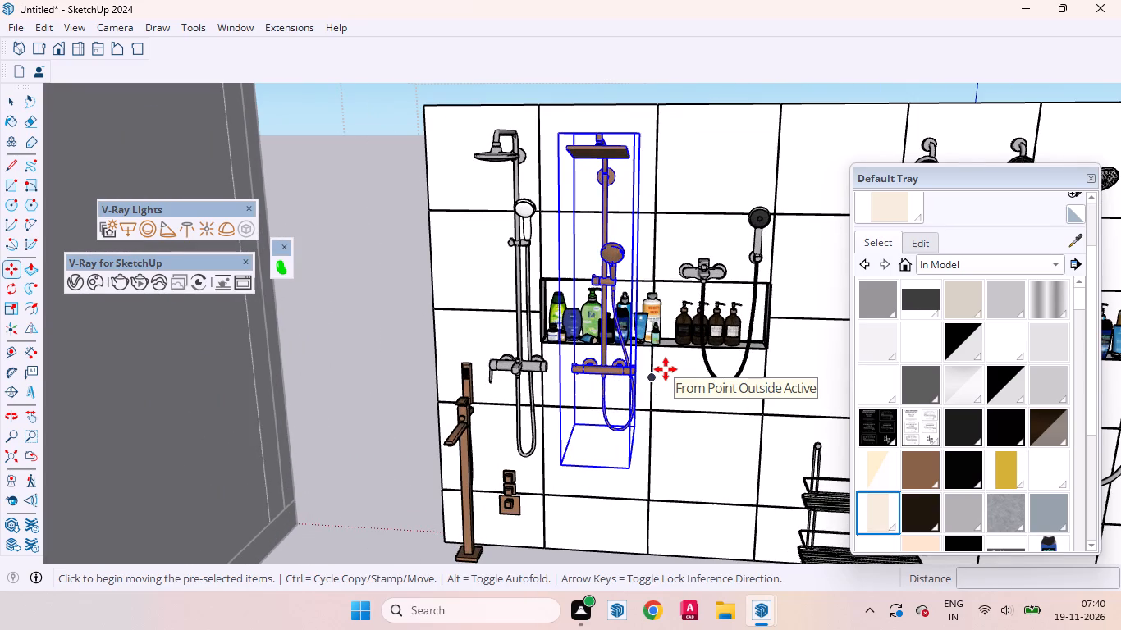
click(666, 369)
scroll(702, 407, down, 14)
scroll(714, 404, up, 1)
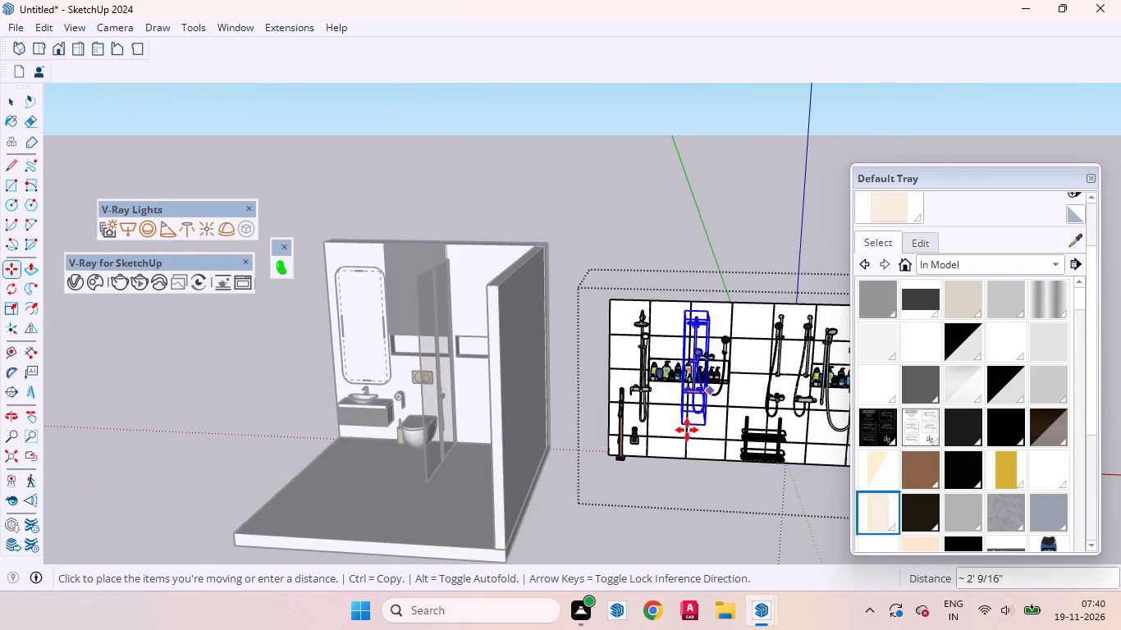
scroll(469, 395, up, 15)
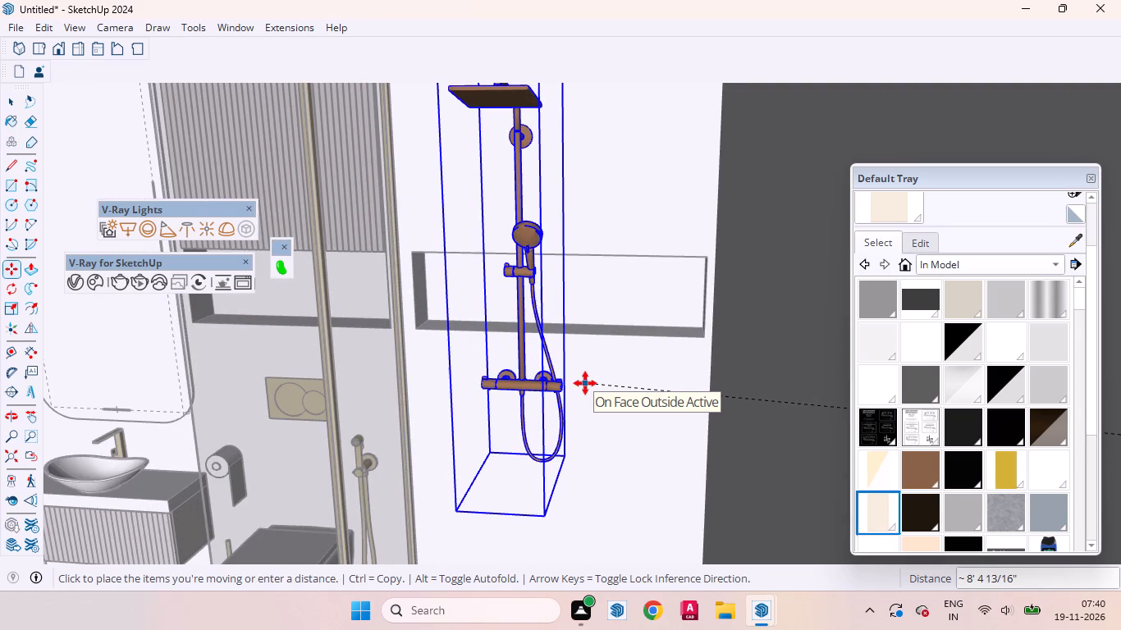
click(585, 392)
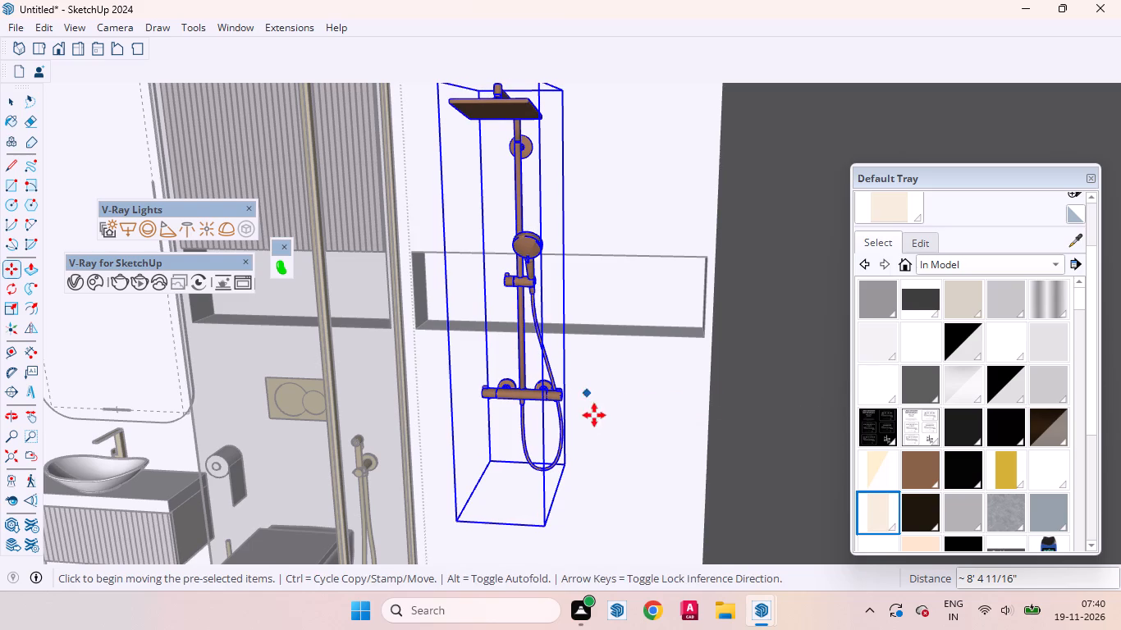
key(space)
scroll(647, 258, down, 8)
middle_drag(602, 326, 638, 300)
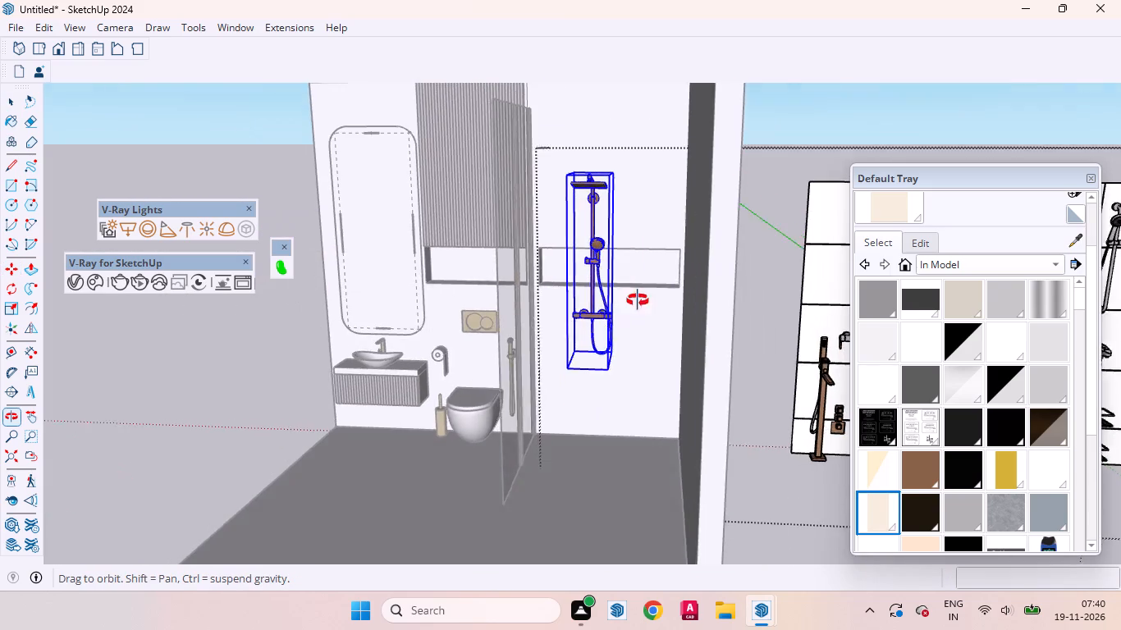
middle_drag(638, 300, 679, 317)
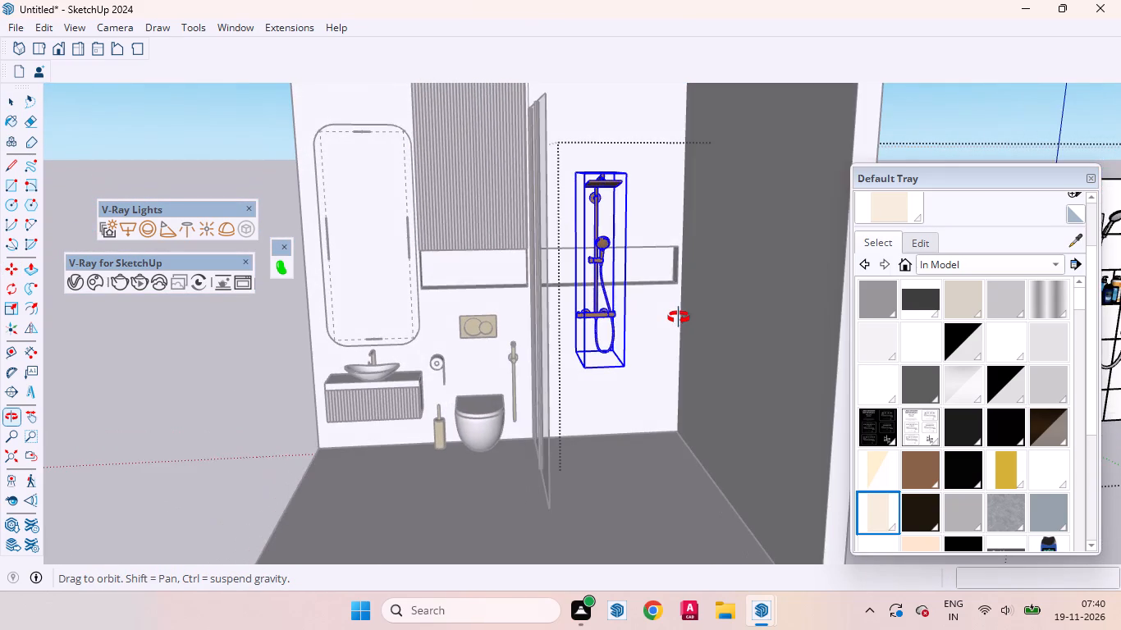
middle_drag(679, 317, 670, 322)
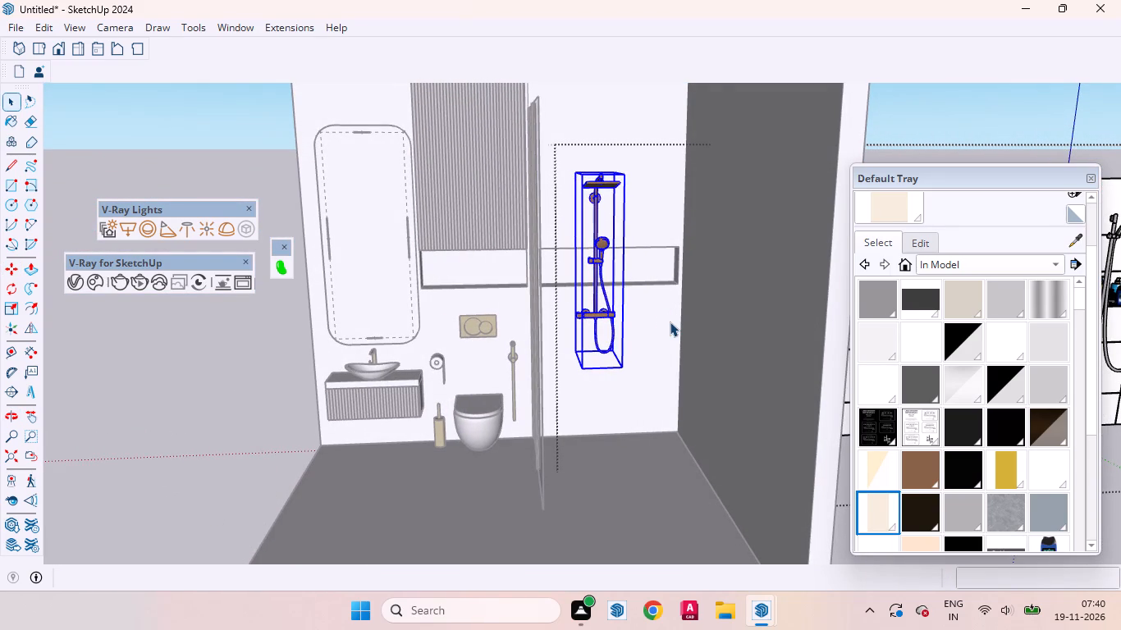
Delete the brown rain shower column from the bathroom's shower wall.
key(Delete)
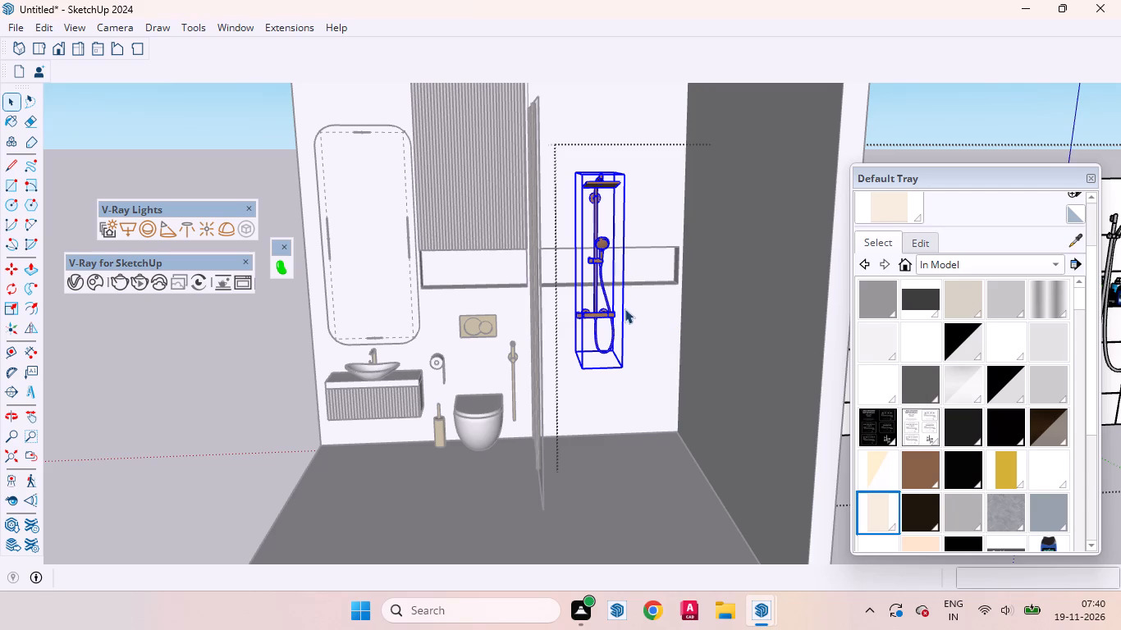
click(610, 316)
key(Delete)
key(Delete)
Reopen the display wall for editing and move the floor-standing brown tap to the bathroom's shower wall, below the niche.
scroll(361, 359, down, 6)
scroll(323, 361, up, 1)
scroll(323, 361, down, 5)
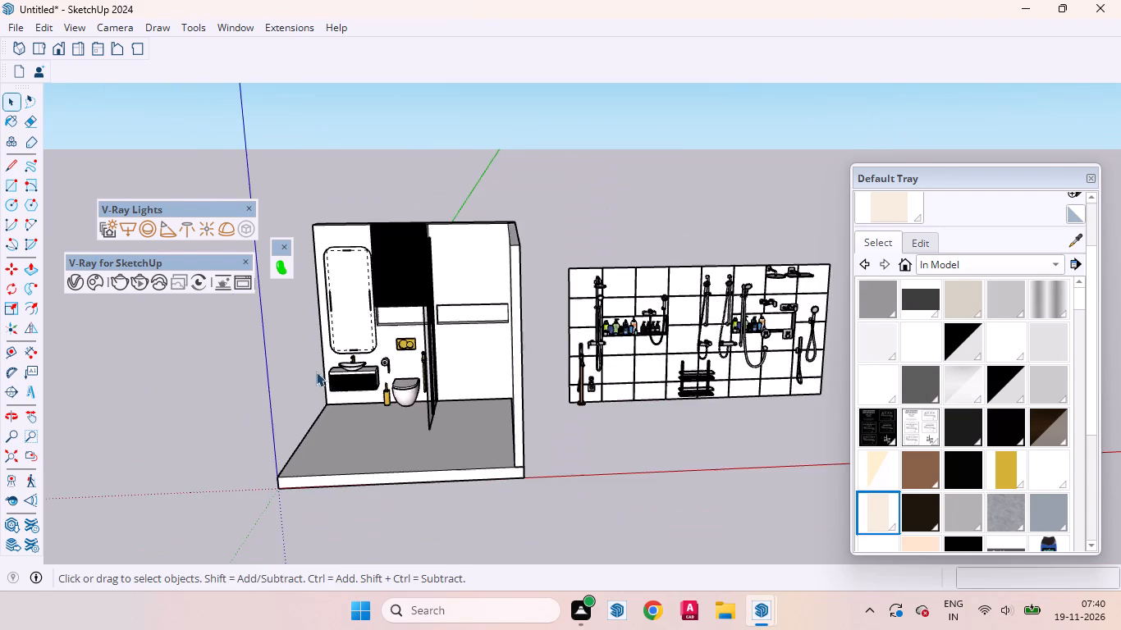
scroll(728, 326, up, 8)
scroll(635, 270, down, 2)
scroll(642, 264, up, 1)
scroll(647, 262, down, 1)
scroll(382, 468, up, 2)
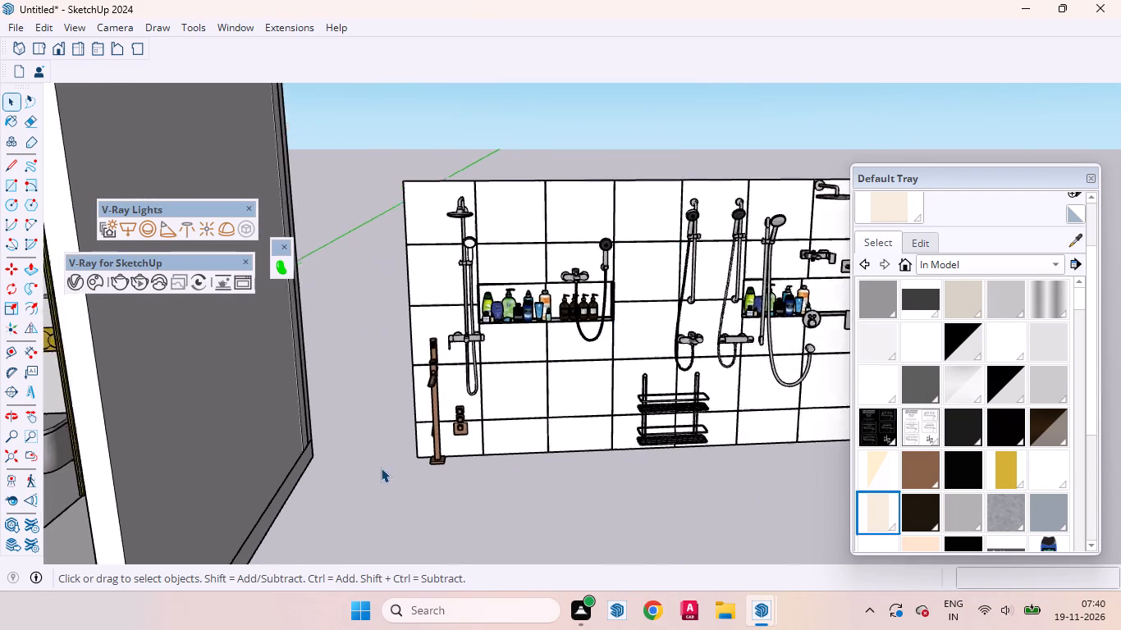
scroll(381, 468, up, 9)
scroll(445, 275, down, 4)
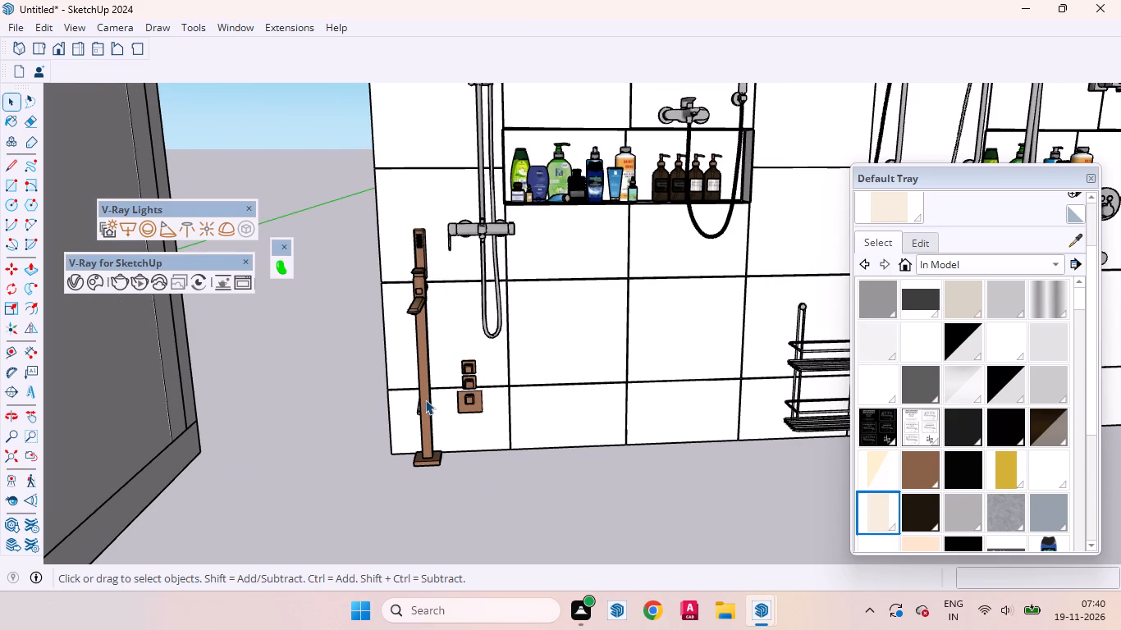
click(425, 399)
double_click(426, 397)
click(426, 391)
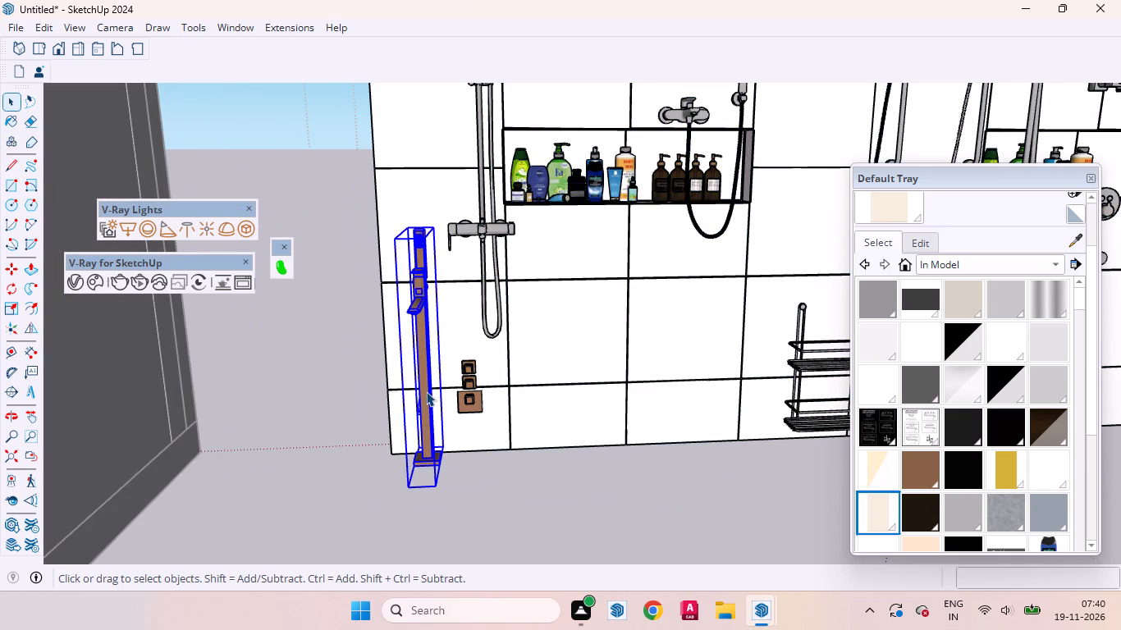
scroll(463, 290, down, 3)
key(m)
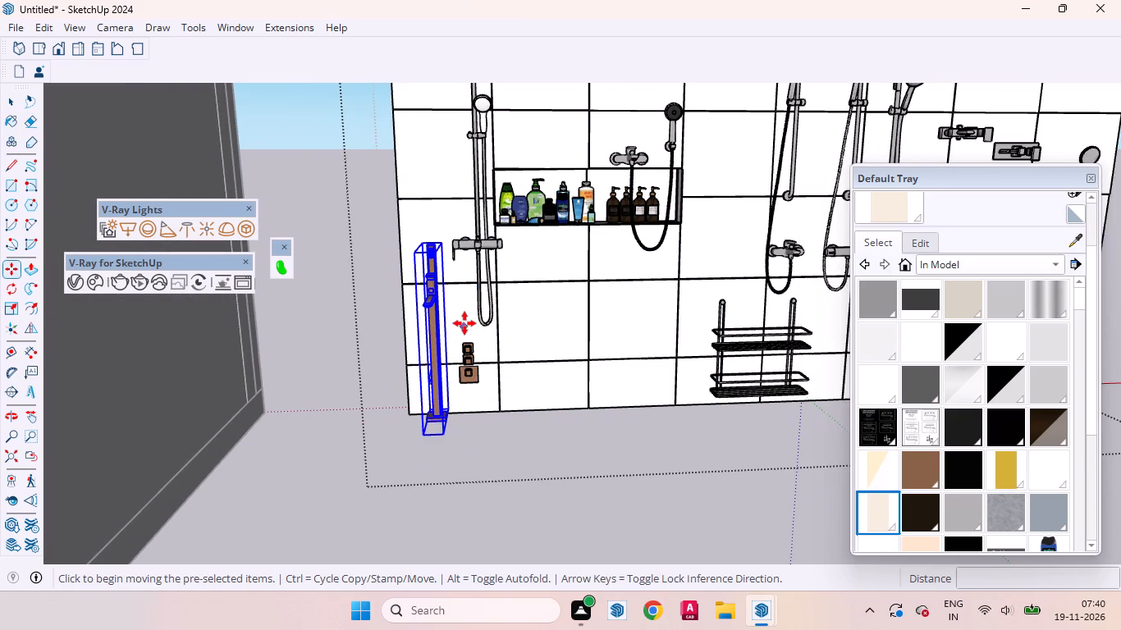
click(464, 323)
scroll(584, 372, down, 2)
scroll(586, 372, up, 1)
scroll(590, 369, down, 11)
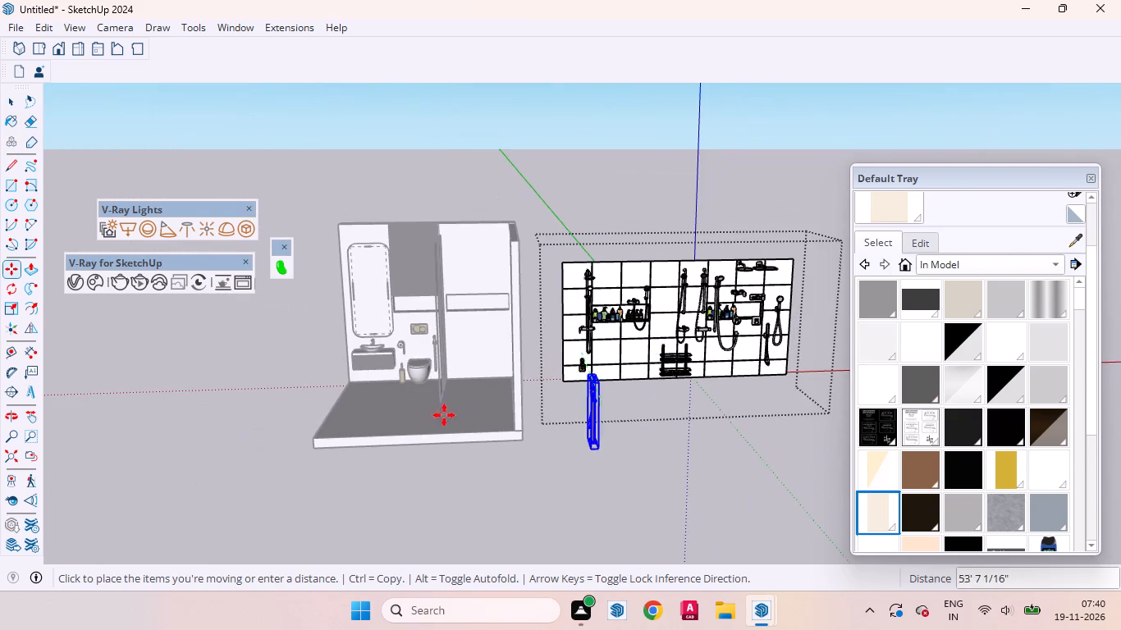
scroll(455, 362, up, 10)
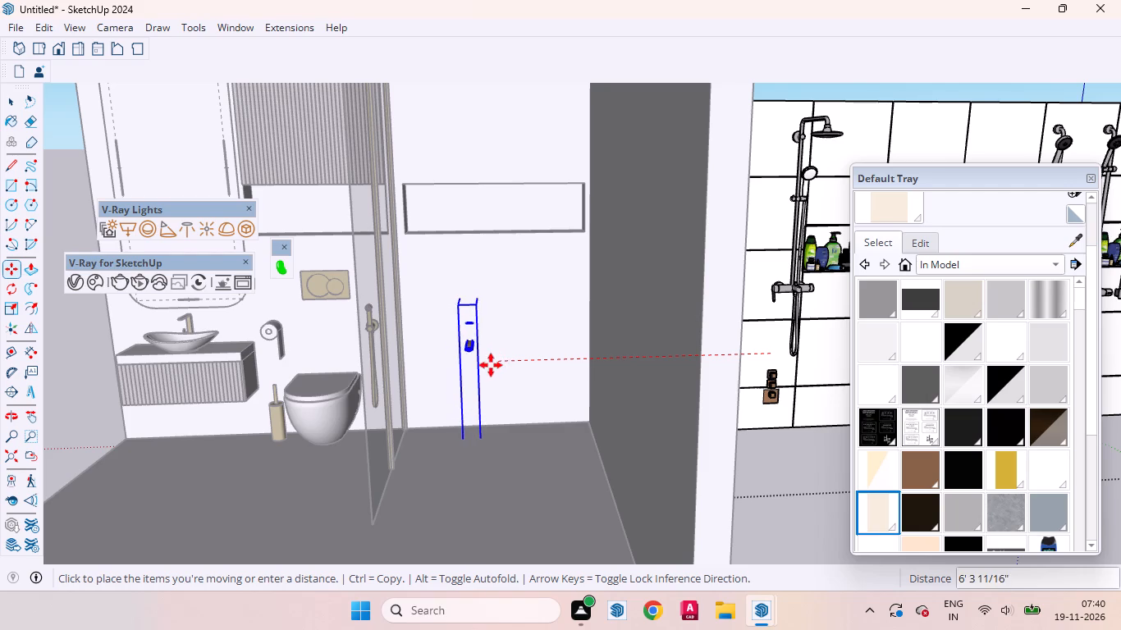
click(484, 378)
Raise the brown tap about 1' 1 1/4" so its base rests on the shower floor.
scroll(505, 332, up, 8)
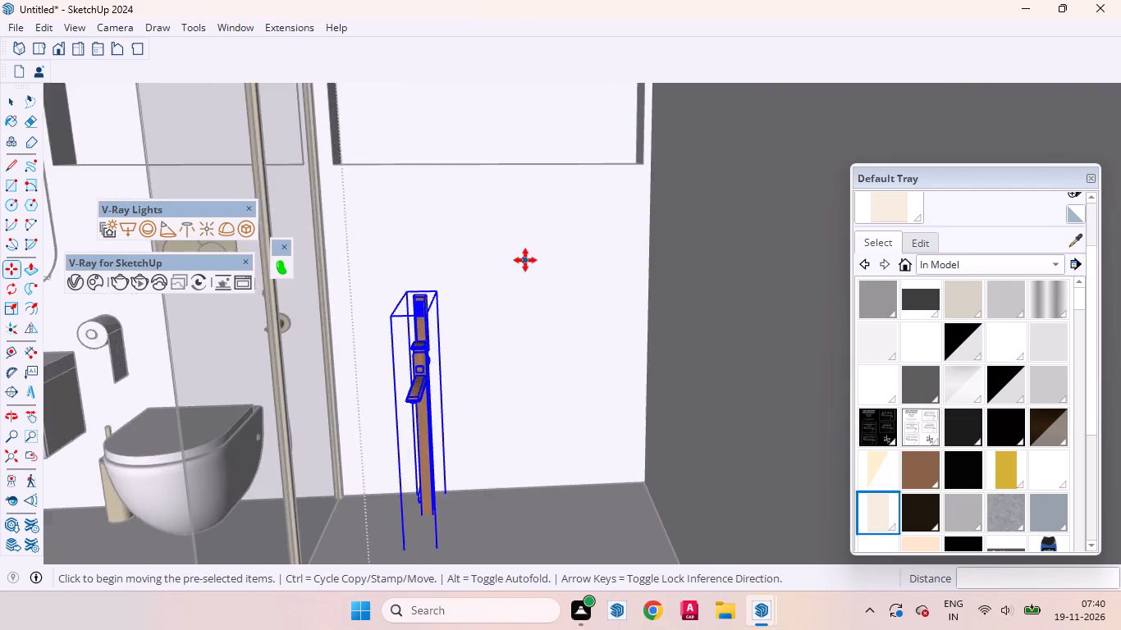
middle_drag(534, 293, 445, 537)
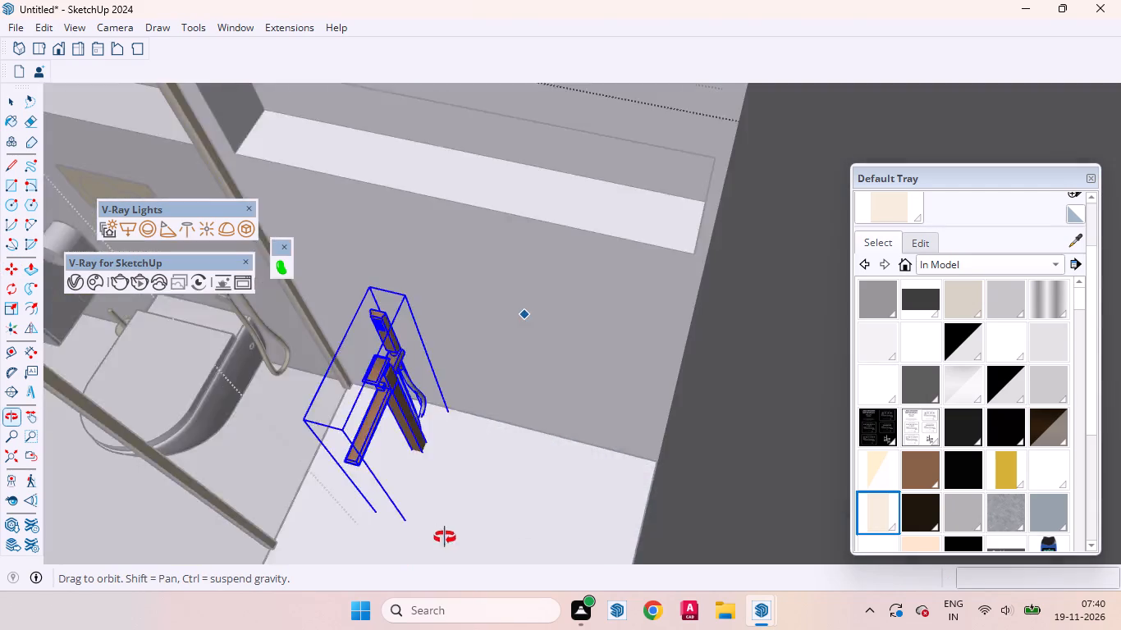
middle_drag(445, 537, 474, 577)
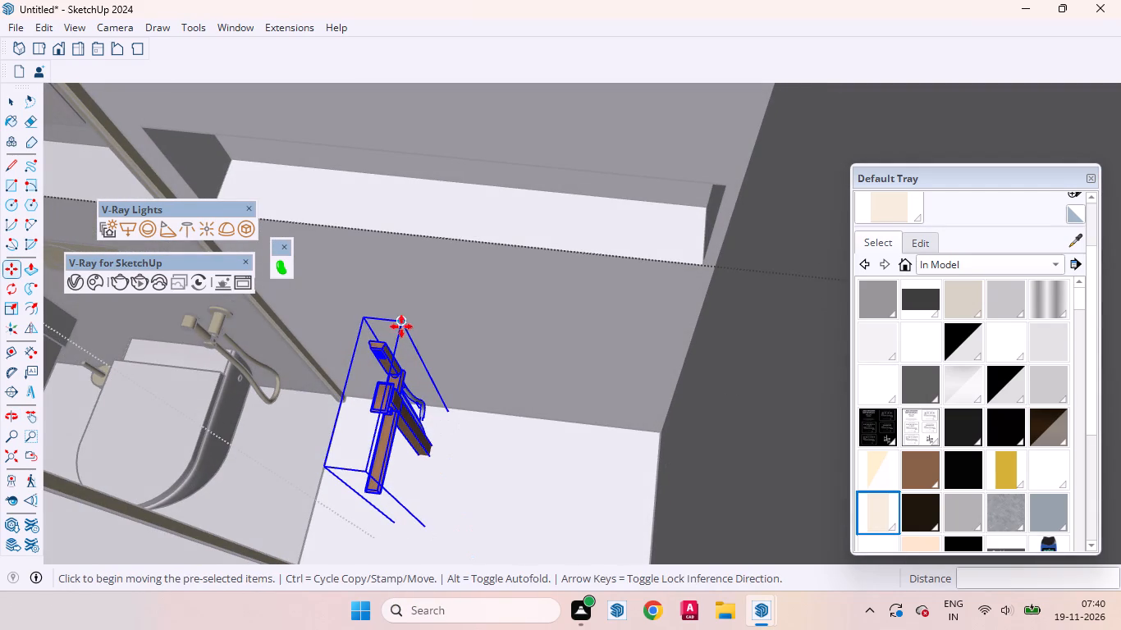
click(400, 324)
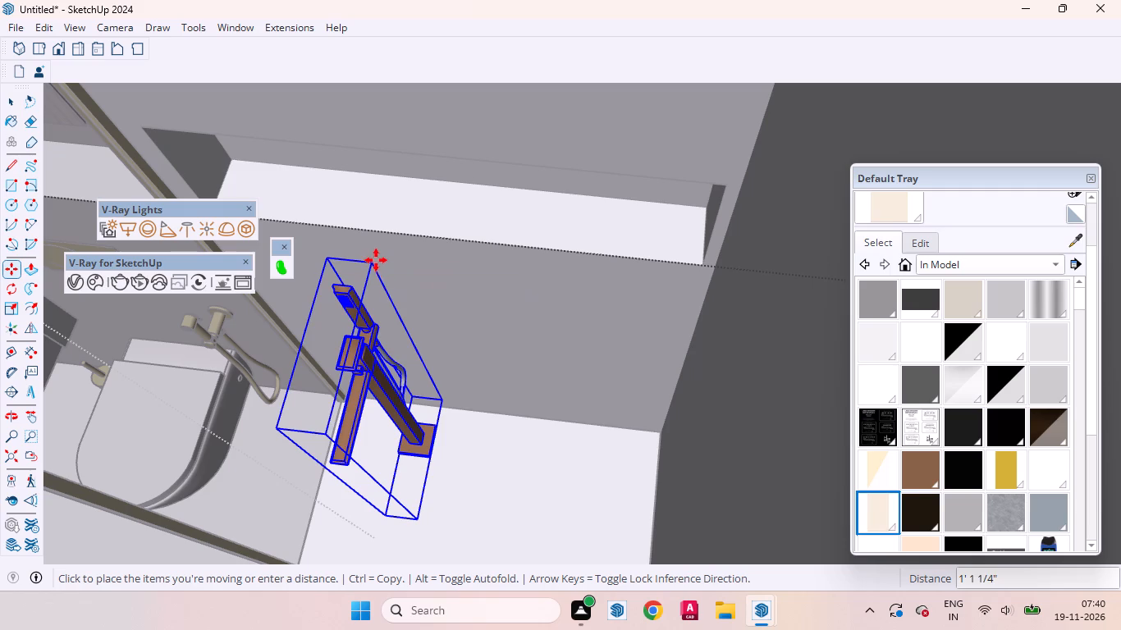
click(374, 257)
middle_drag(414, 313, 524, 241)
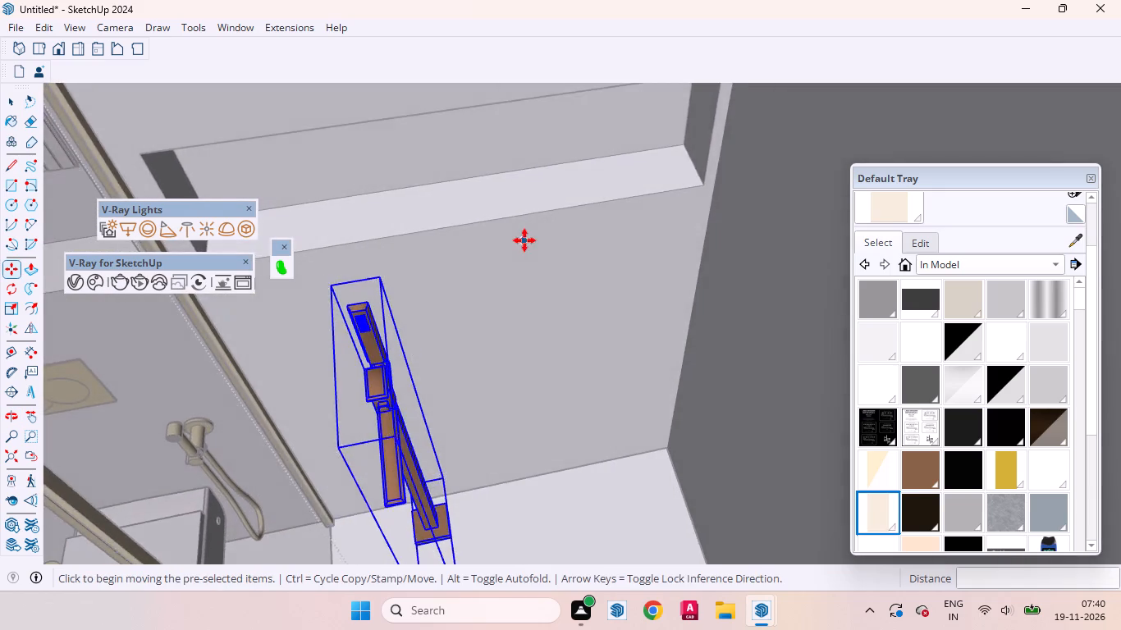
scroll(524, 240, down, 6)
scroll(482, 244, up, 1)
scroll(481, 245, down, 3)
middle_drag(510, 409, 453, 224)
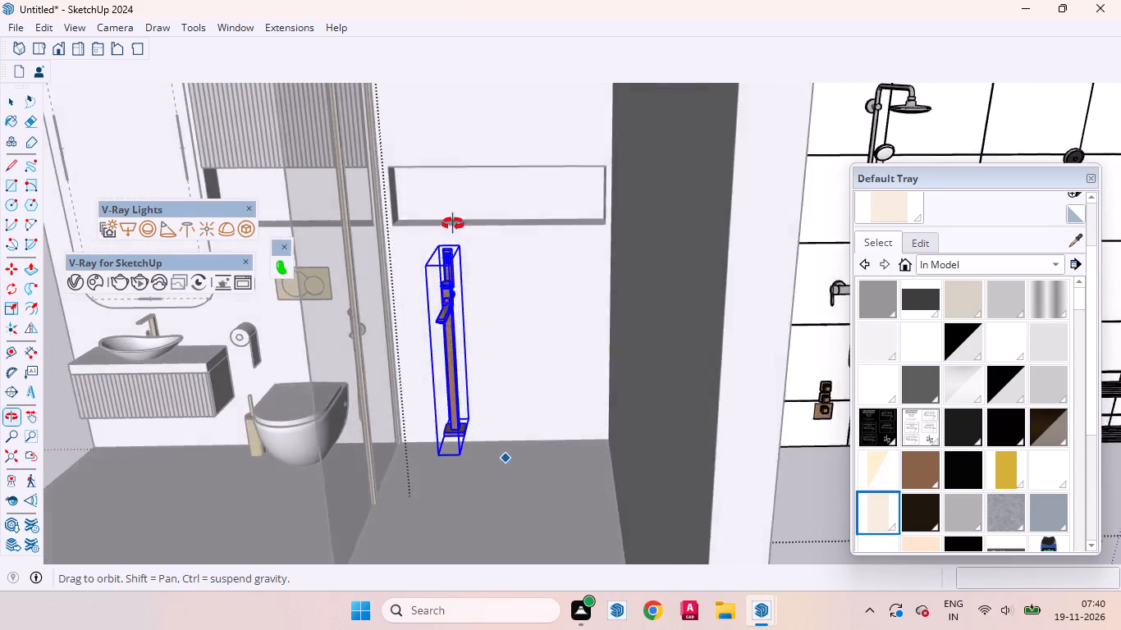
Lower the brown floor-standing tap about 5 7/8" towards the shower floor.
middle_drag(453, 224, 464, 205)
scroll(522, 208, down, 3)
scroll(482, 441, up, 4)
middle_drag(472, 427, 476, 378)
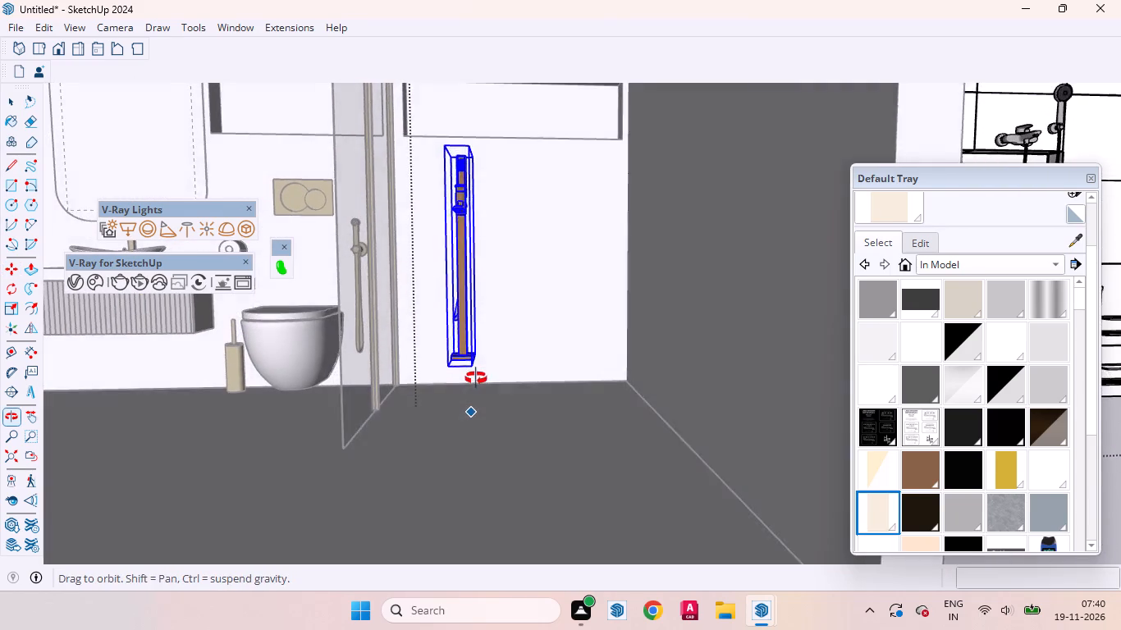
middle_drag(476, 378, 459, 371)
click(486, 353)
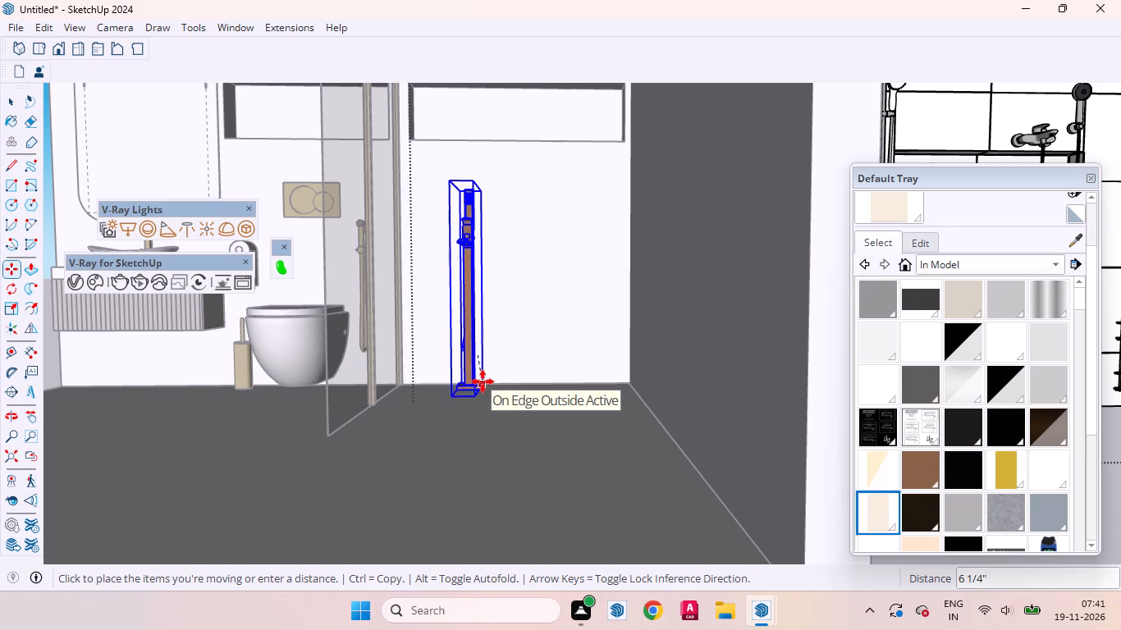
click(478, 383)
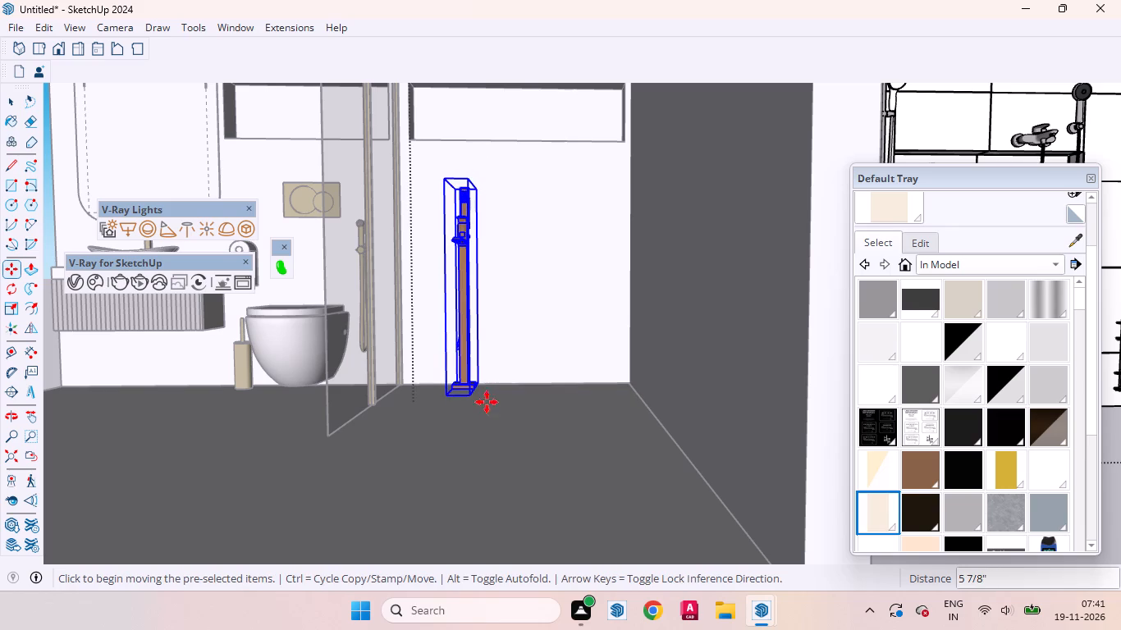
Lower the brown tap about another 1/4" so its base meets the shower floor, and finish editing the display group.
scroll(460, 415, up, 4)
key(space)
key(space)
scroll(459, 405, up, 1)
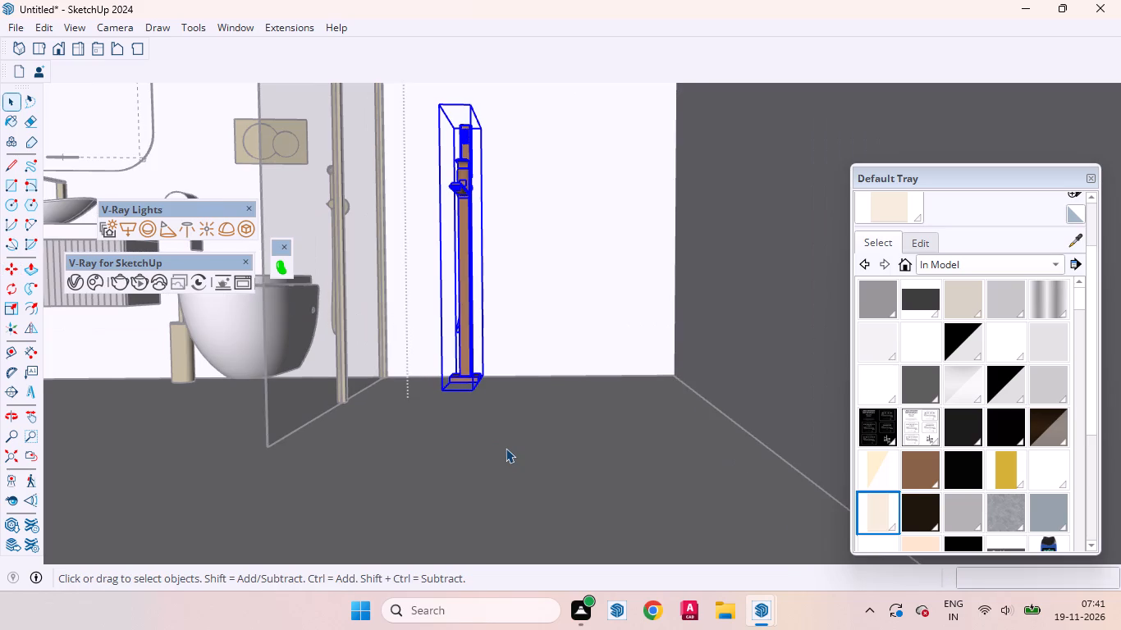
scroll(446, 394, up, 15)
middle_drag(494, 387, 483, 384)
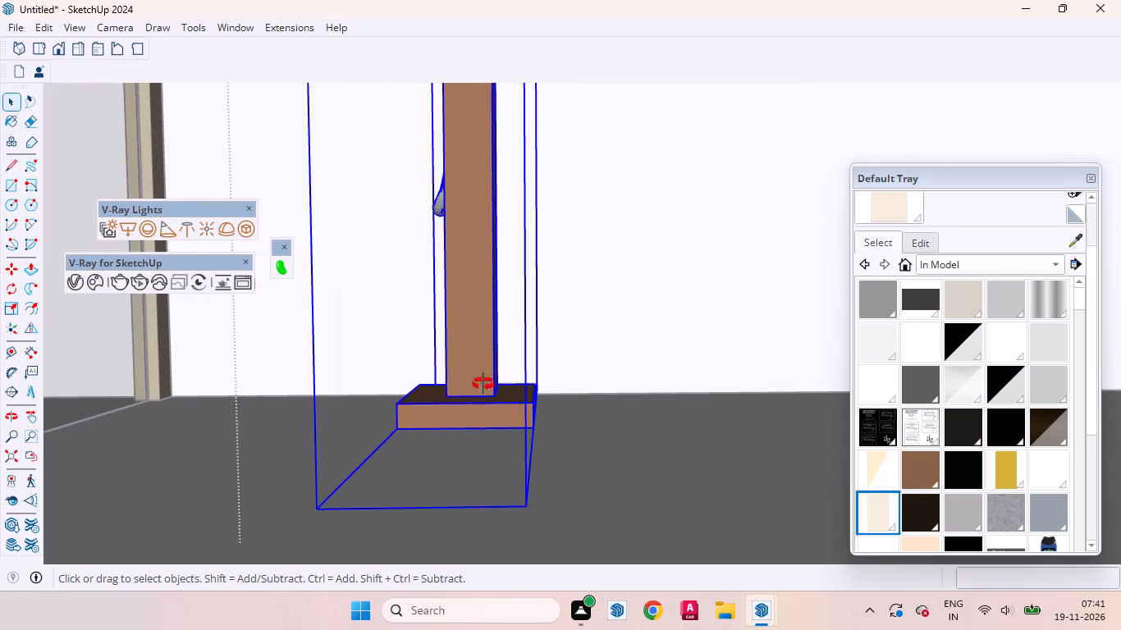
middle_drag(483, 384, 419, 351)
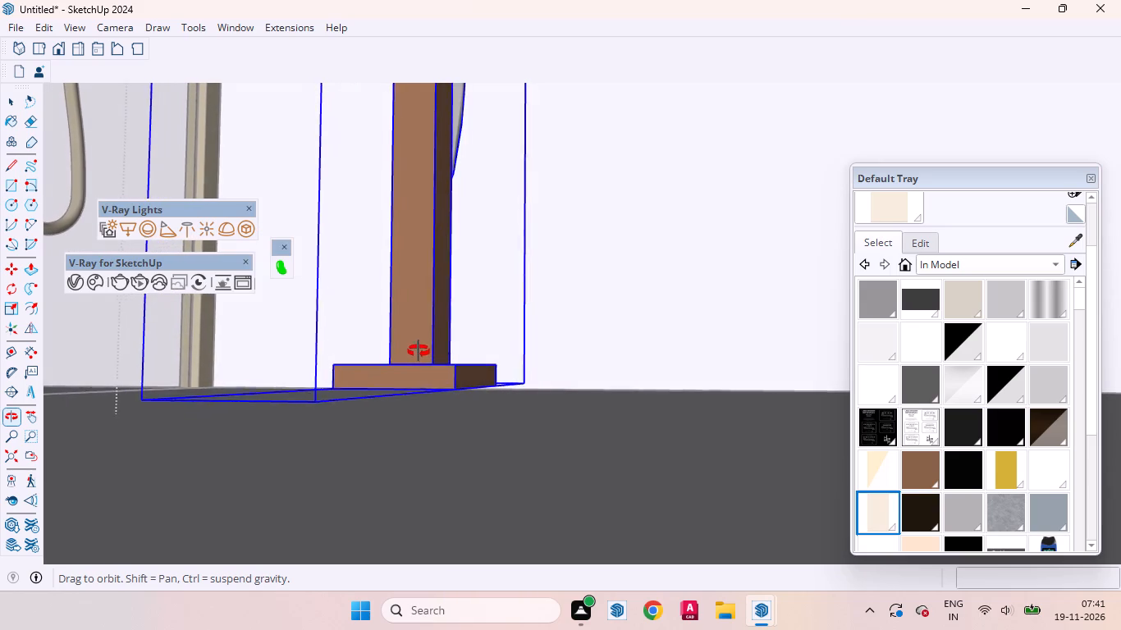
middle_drag(419, 351, 417, 350)
key(m)
scroll(559, 399, up, 3)
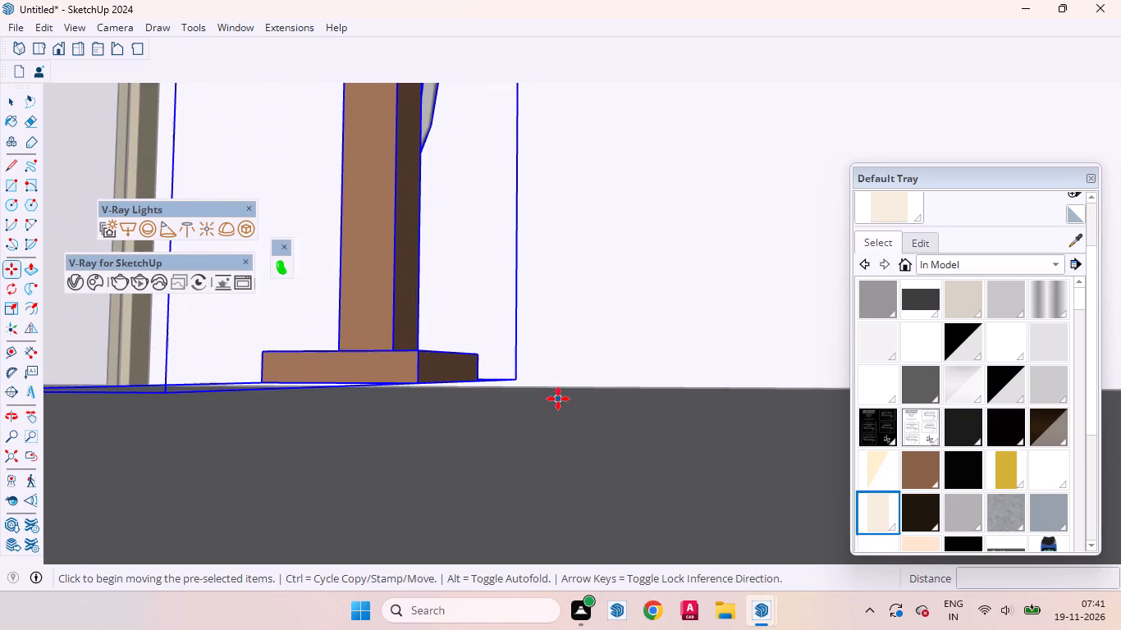
click(520, 380)
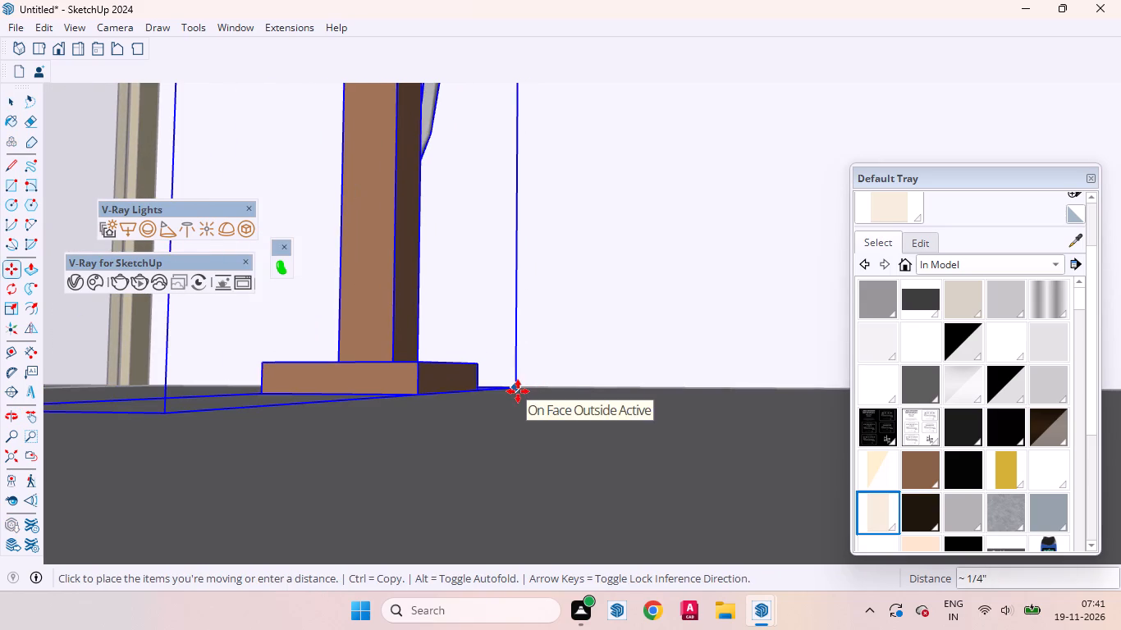
click(518, 391)
key(space)
middle_drag(541, 353, 587, 438)
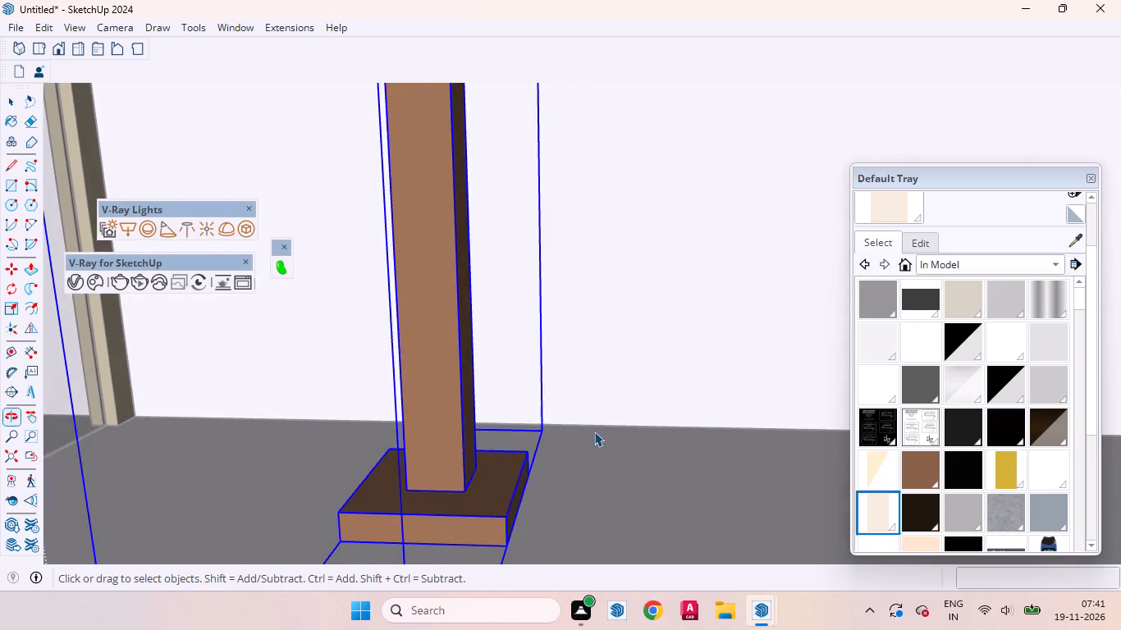
scroll(594, 431, down, 20)
scroll(594, 431, down, 10)
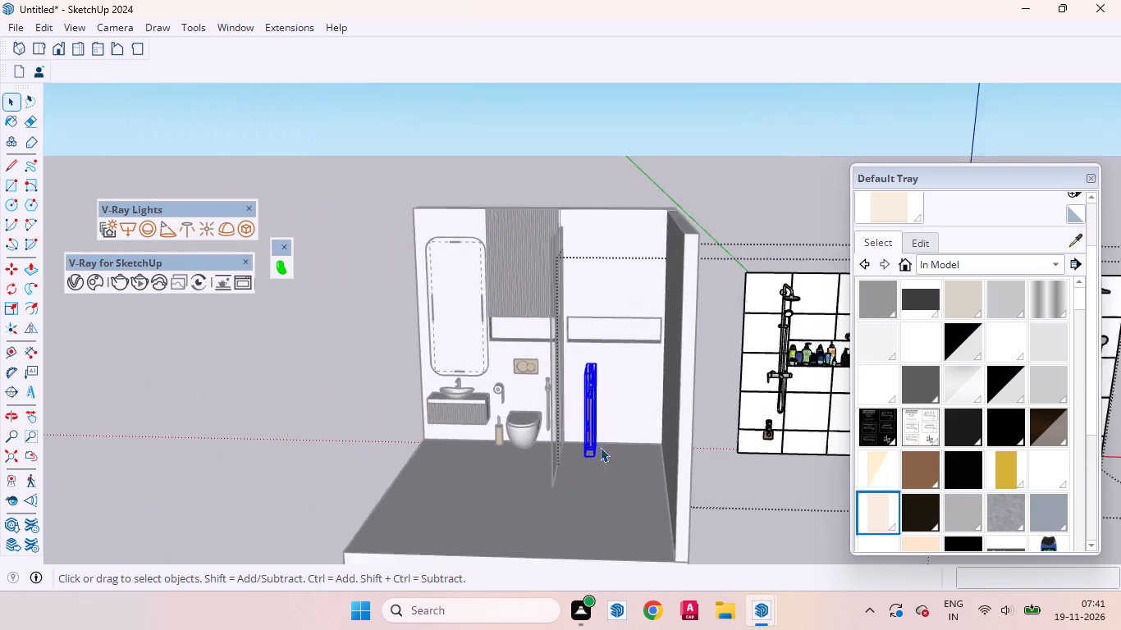
scroll(600, 447, down, 1)
click(709, 257)
Reopen the display group and move the brown tap about 9 11/16" along the shower wall, away from the glass partition.
scroll(561, 404, up, 11)
middle_drag(596, 414, 580, 400)
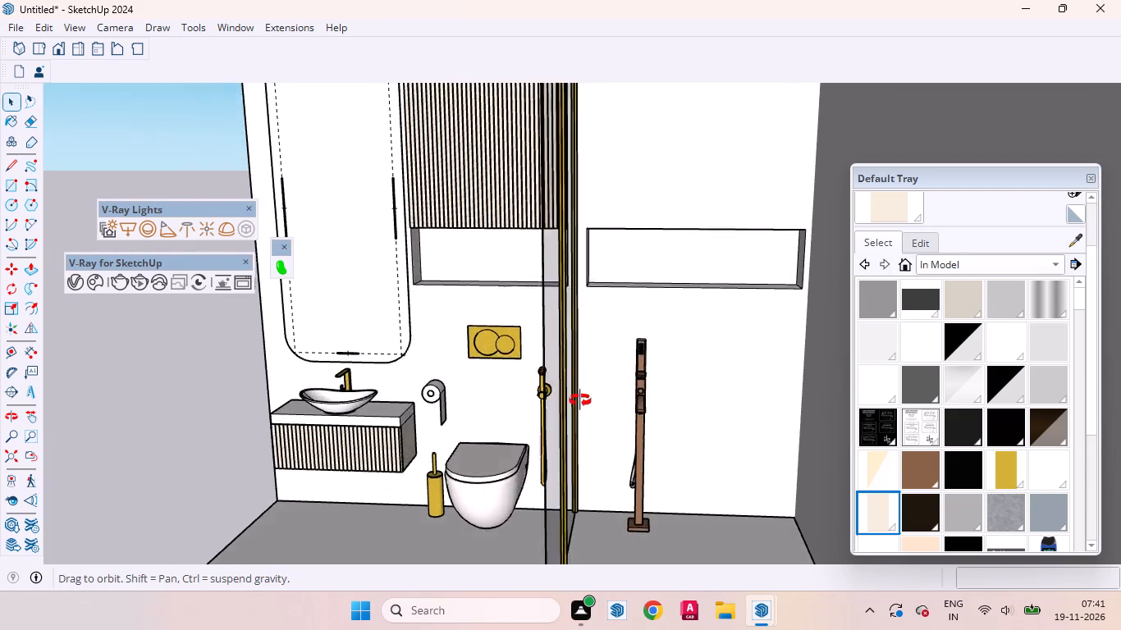
middle_drag(580, 400, 615, 416)
scroll(665, 407, up, 3)
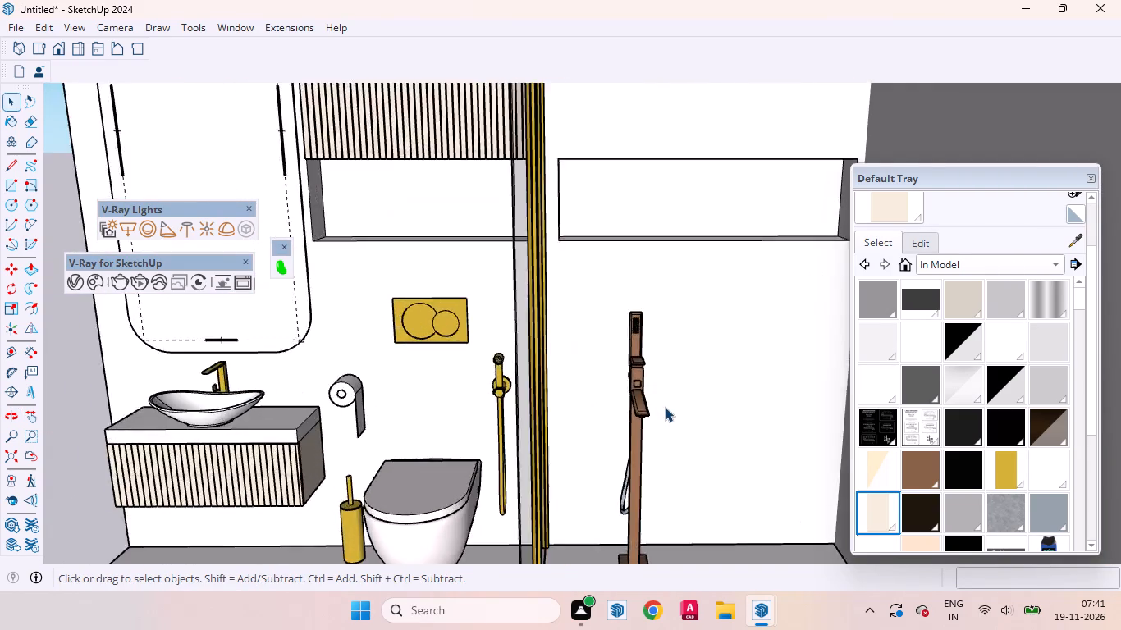
scroll(665, 407, up, 3)
scroll(602, 361, down, 6)
click(613, 404)
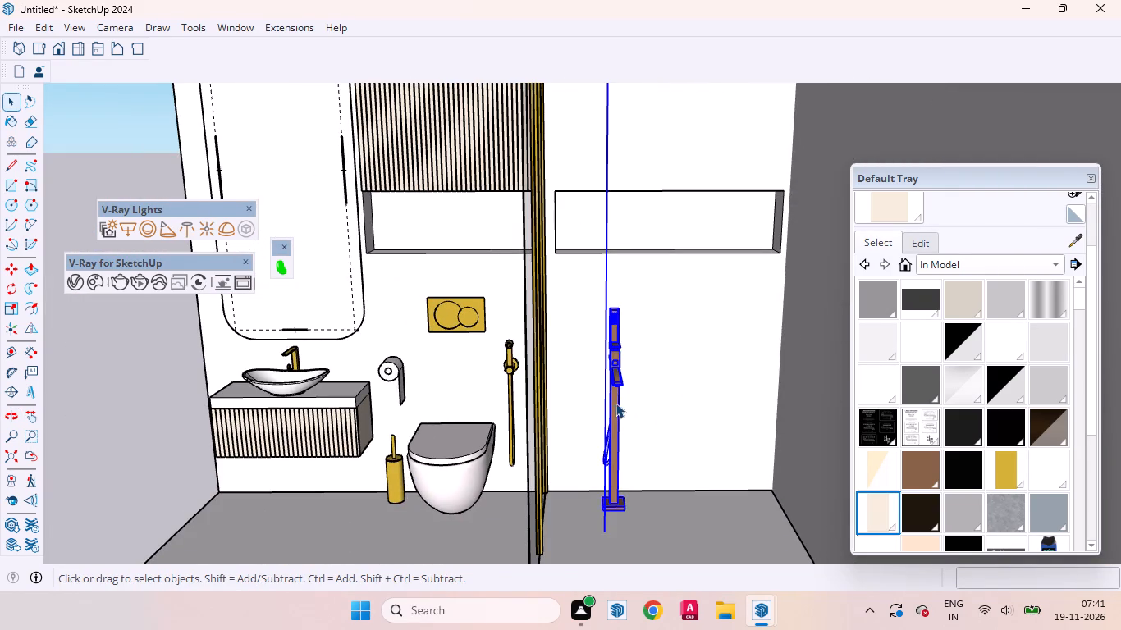
double_click(614, 400)
click(618, 395)
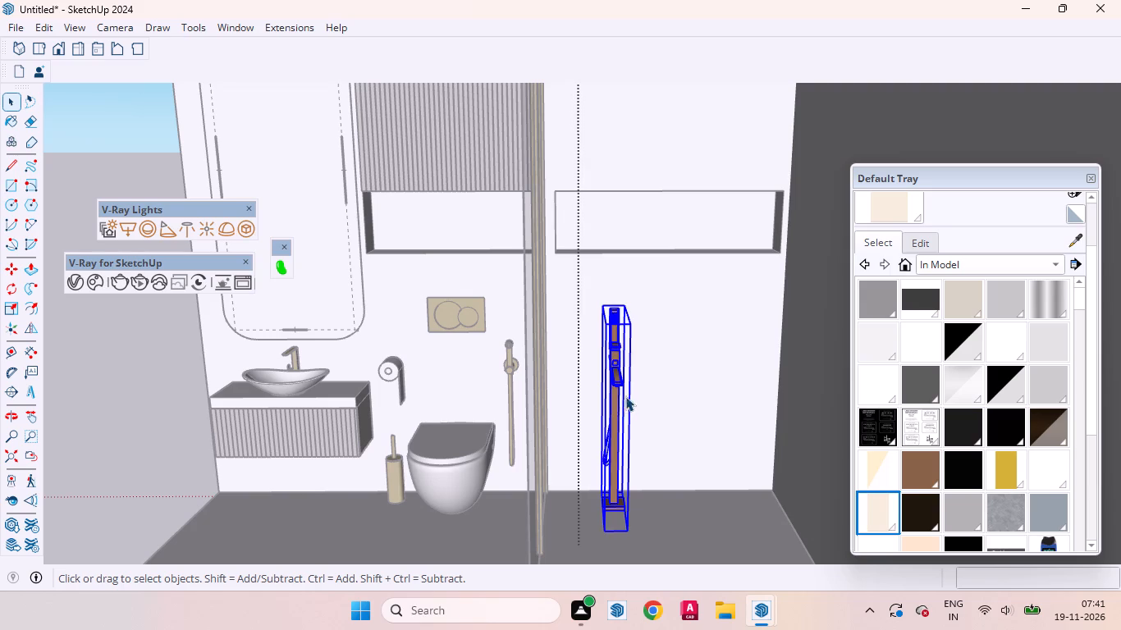
key(m)
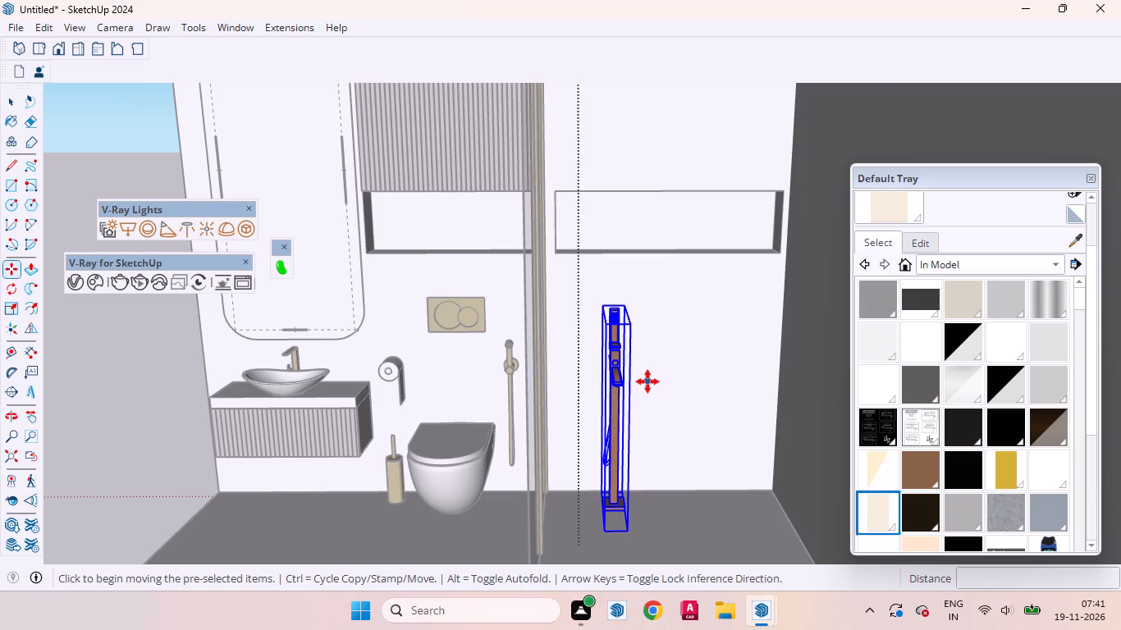
click(647, 381)
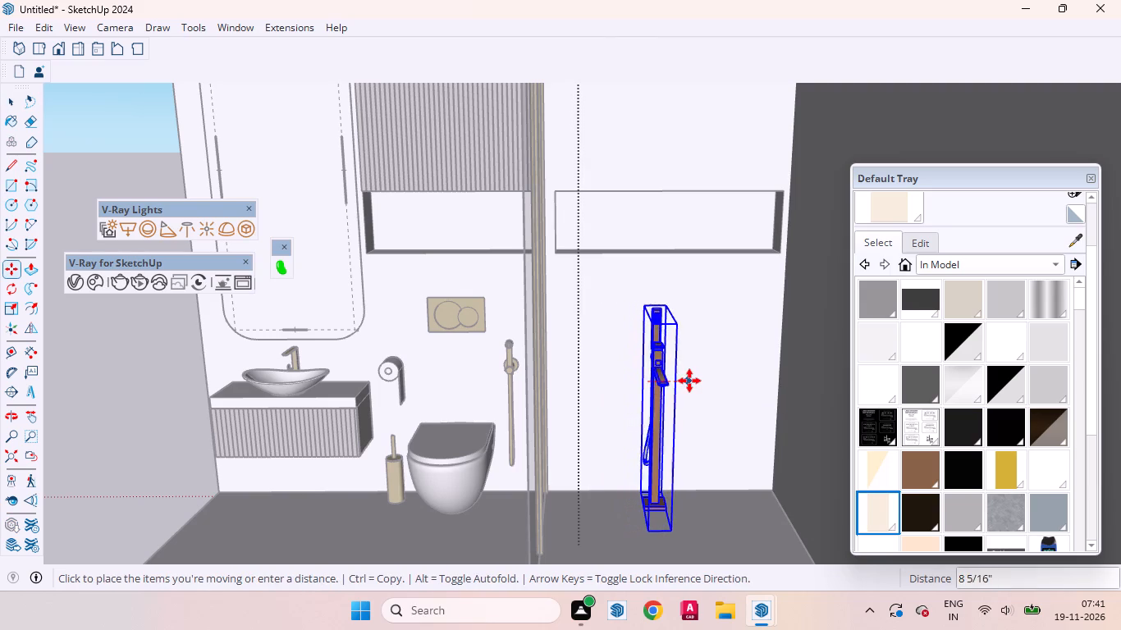
click(695, 381)
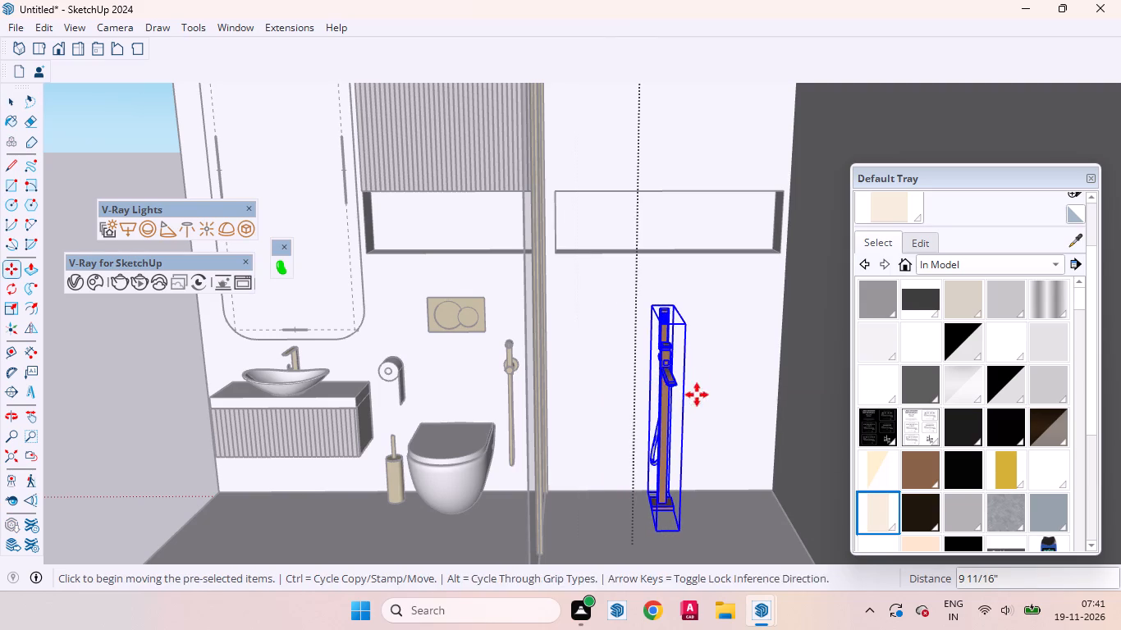
key(space)
scroll(596, 367, down, 13)
click(687, 456)
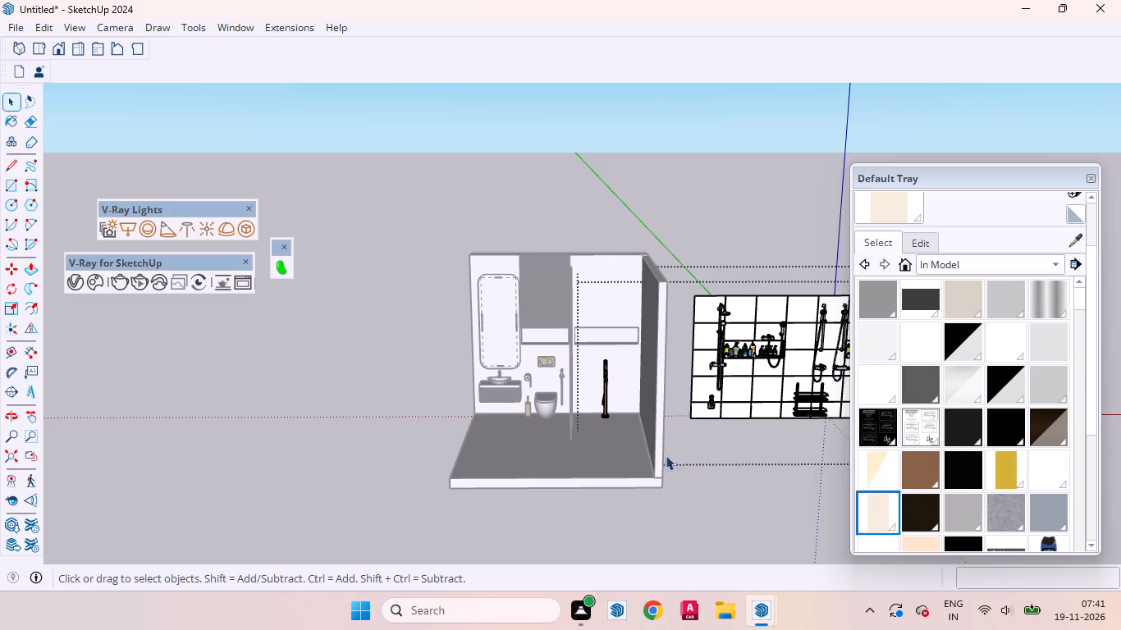
Examine the tap's placement in the bathroom and the remaining shower fittings on the display wall.
scroll(612, 428, up, 8)
middle_drag(595, 405, 569, 445)
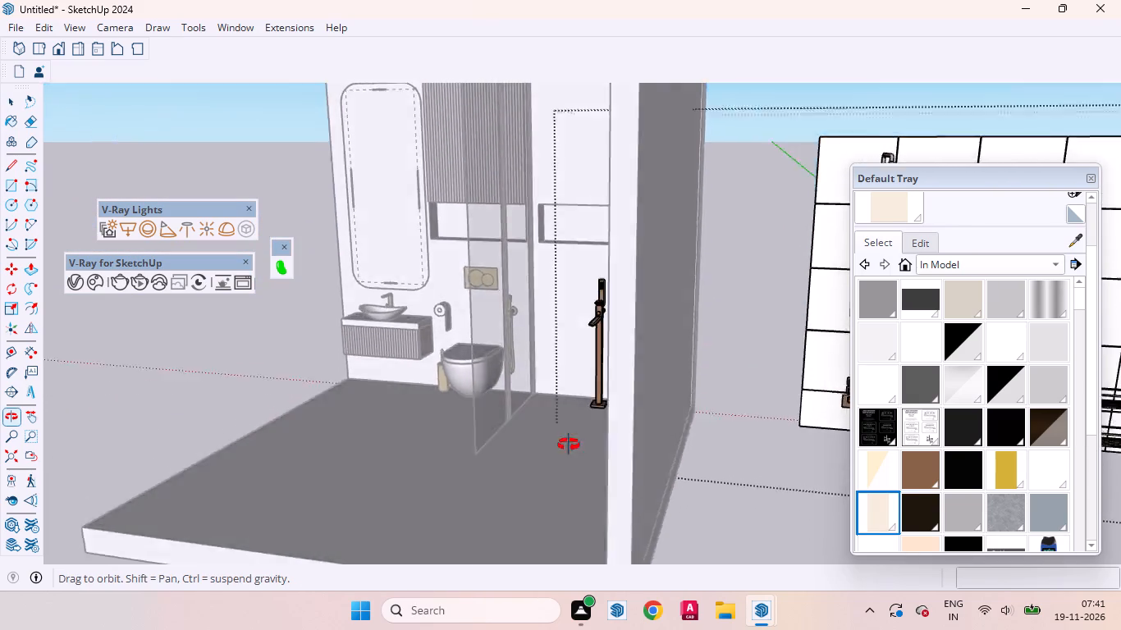
middle_drag(569, 445, 506, 372)
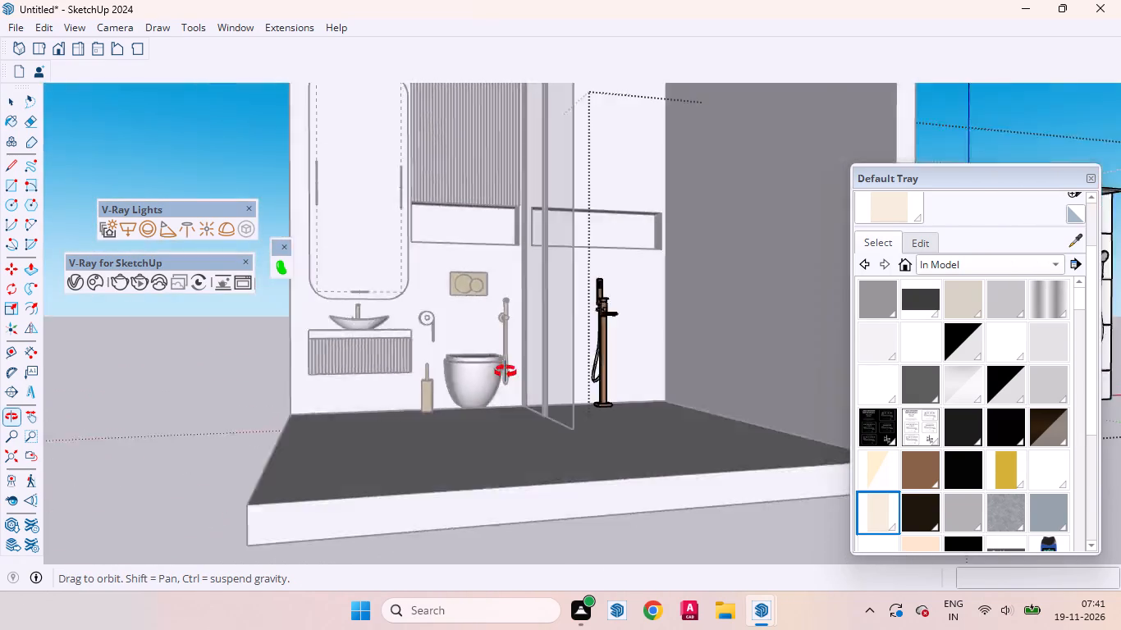
middle_drag(506, 372, 449, 448)
scroll(498, 421, down, 19)
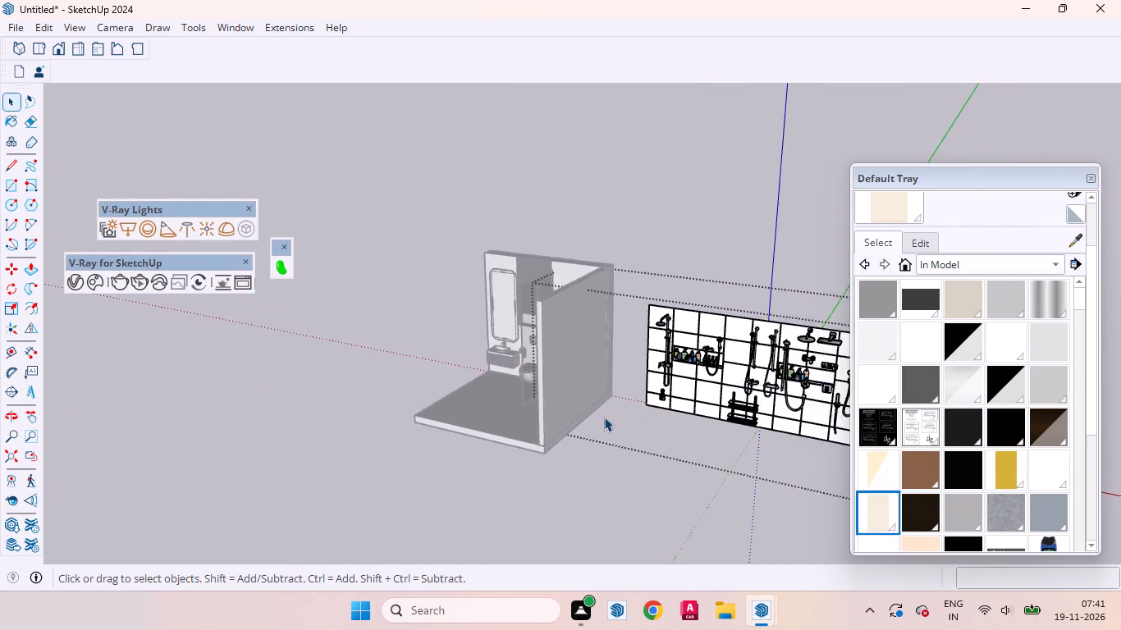
middle_drag(649, 404, 722, 350)
scroll(665, 375, up, 16)
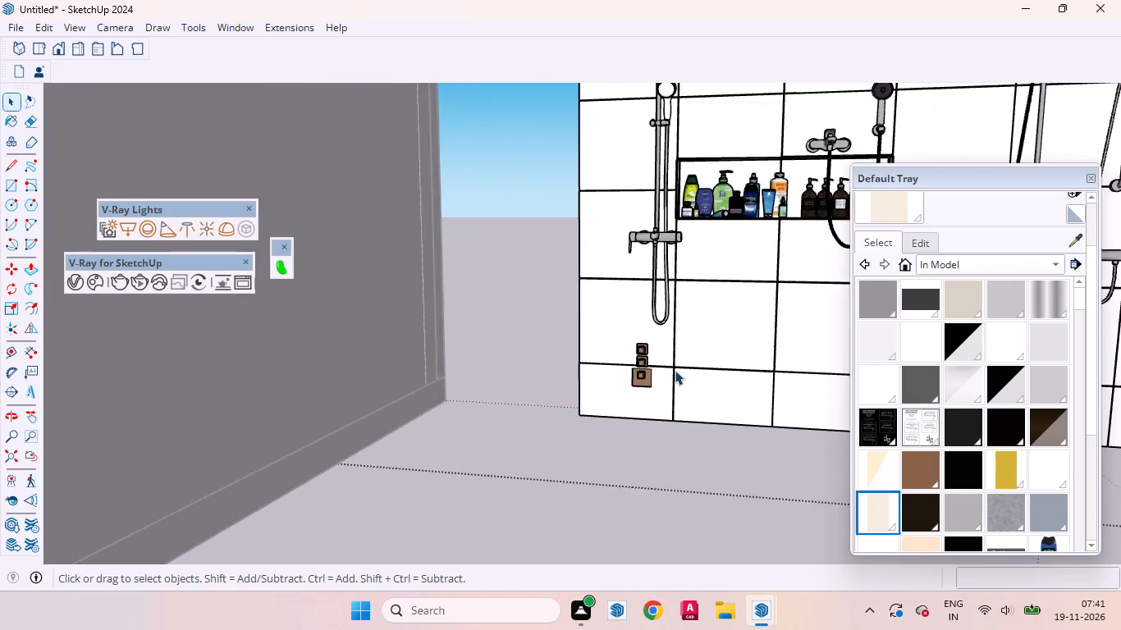
scroll(675, 370, up, 11)
middle_drag(672, 373, 773, 398)
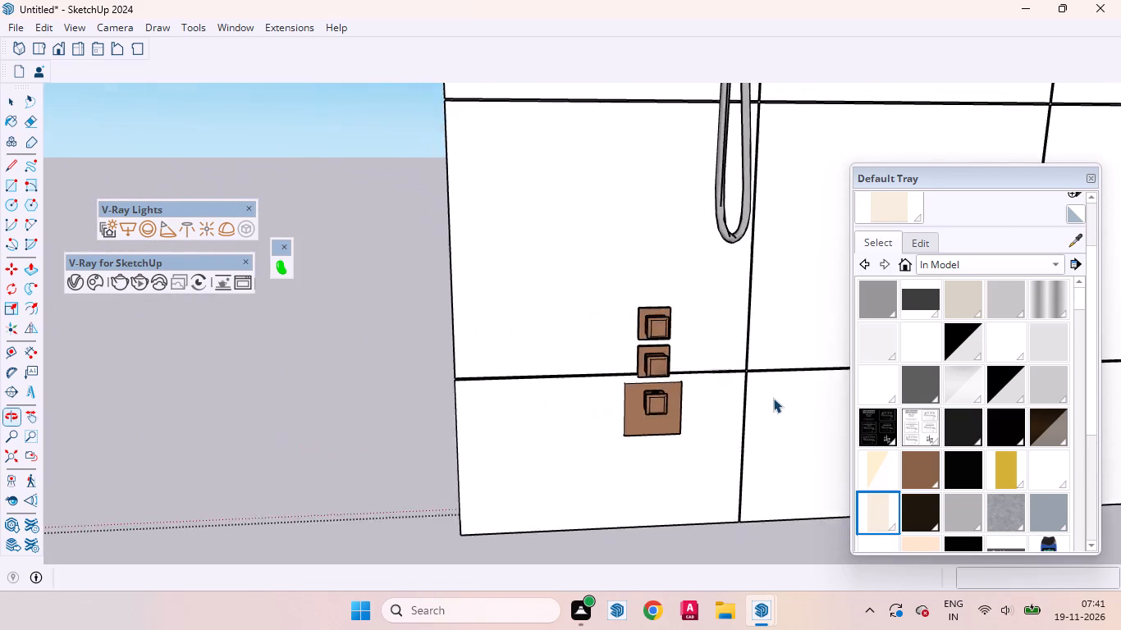
scroll(770, 398, down, 16)
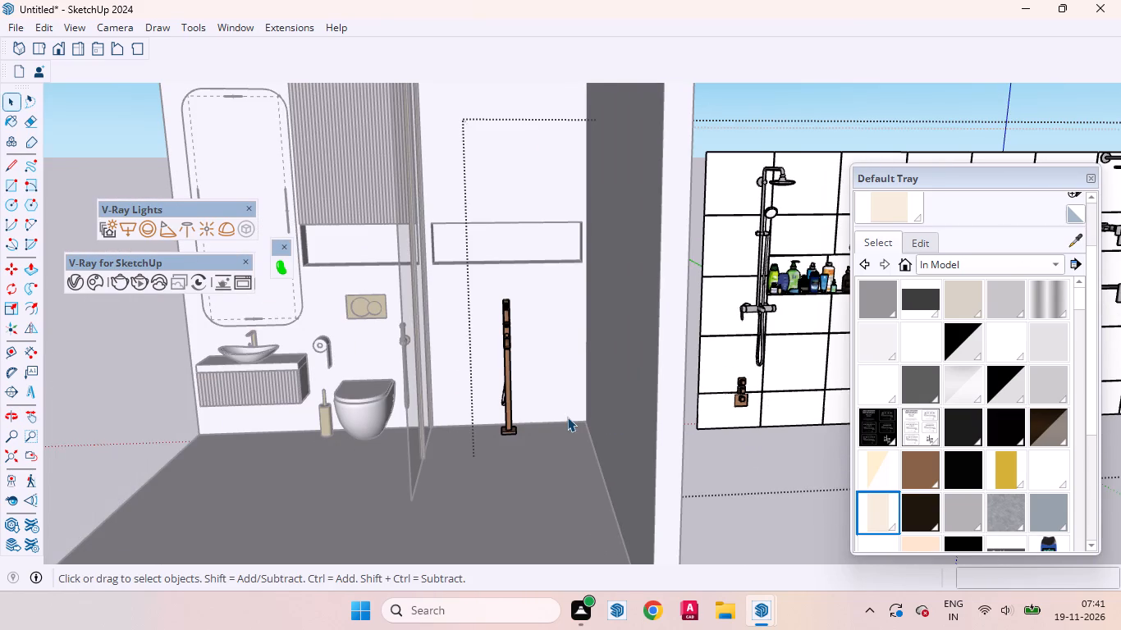
scroll(507, 409, down, 13)
scroll(673, 351, up, 15)
middle_drag(783, 340, 708, 322)
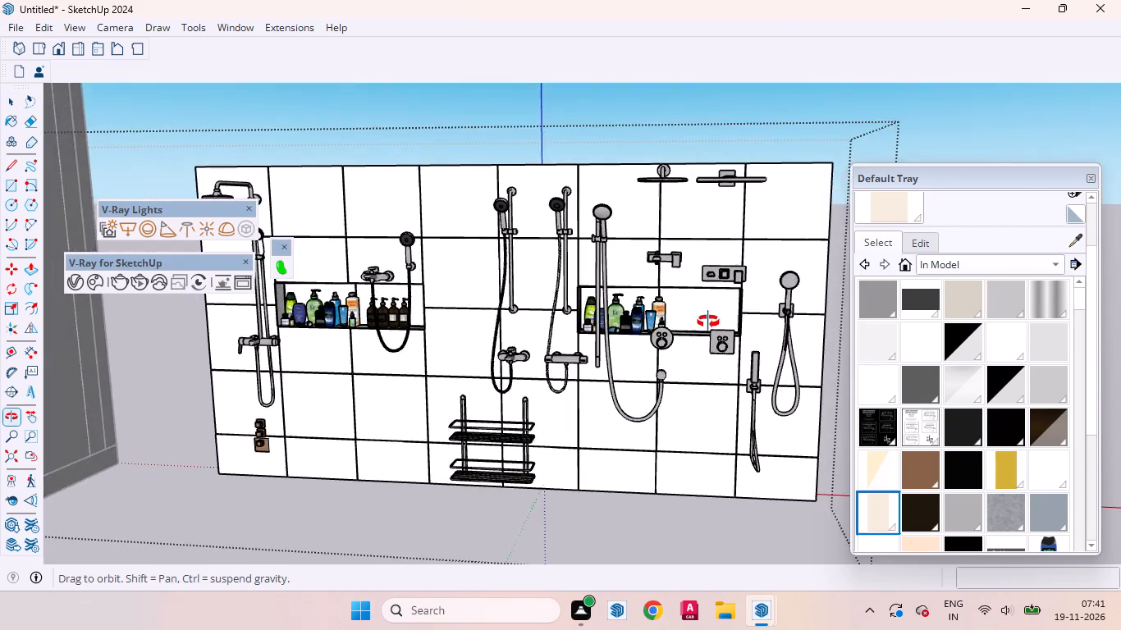
middle_drag(708, 322, 849, 366)
scroll(746, 358, down, 13)
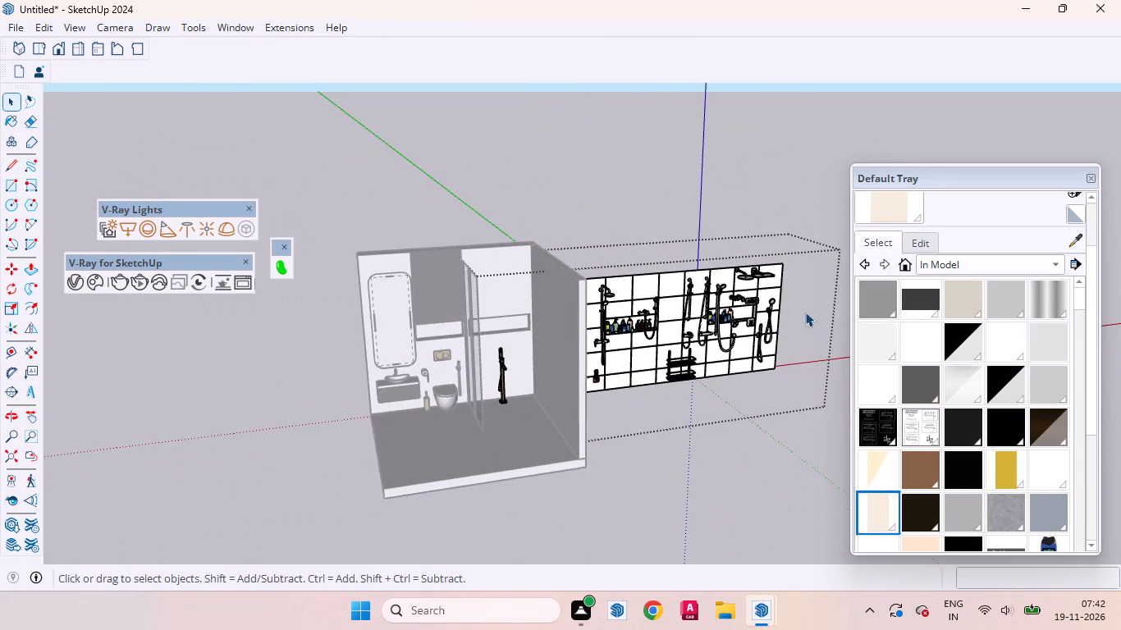
scroll(483, 351, up, 5)
scroll(393, 369, down, 5)
scroll(377, 382, up, 1)
scroll(690, 304, up, 4)
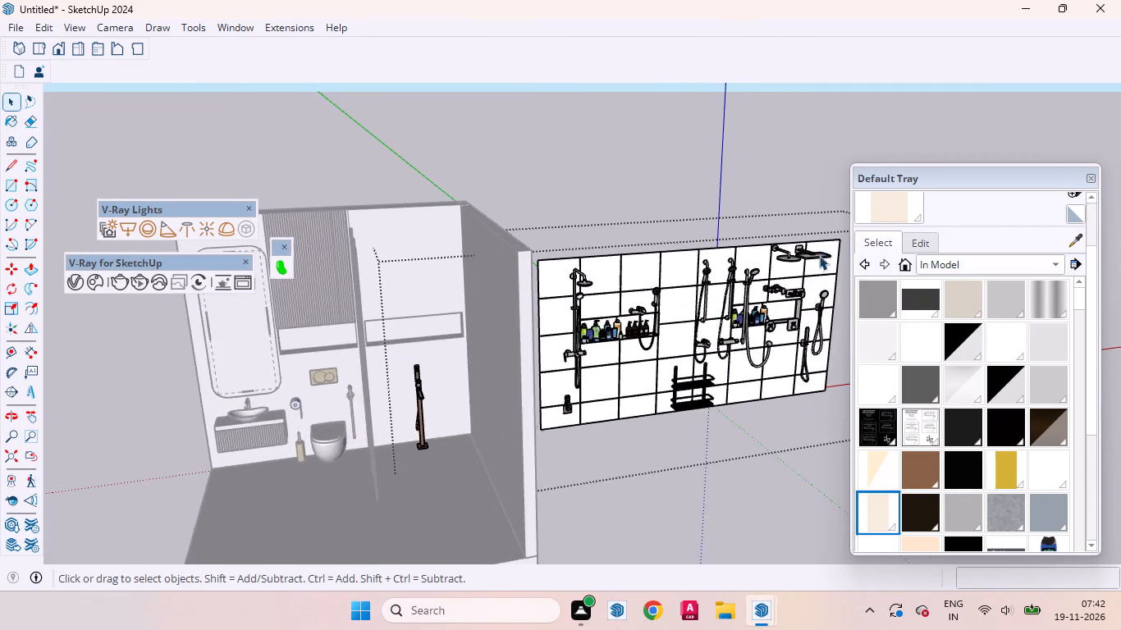
scroll(819, 255, up, 3)
scroll(619, 340, down, 4)
scroll(768, 272, up, 8)
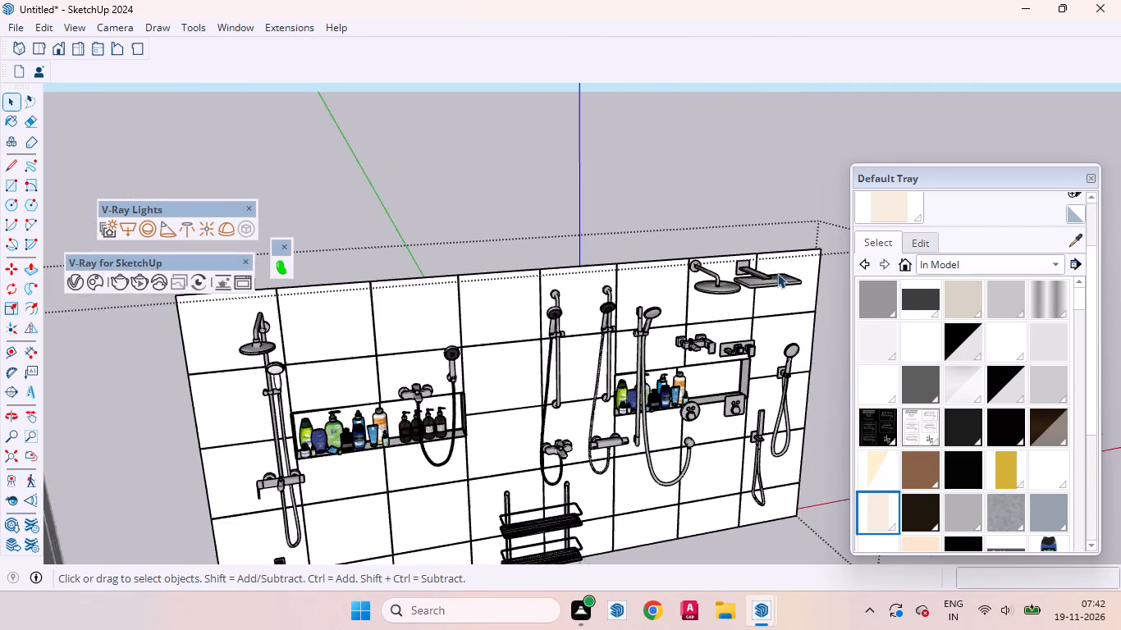
Group the rectangular rain shower head with its arm and wall plate on the display wall.
scroll(777, 273, up, 4)
click(771, 283)
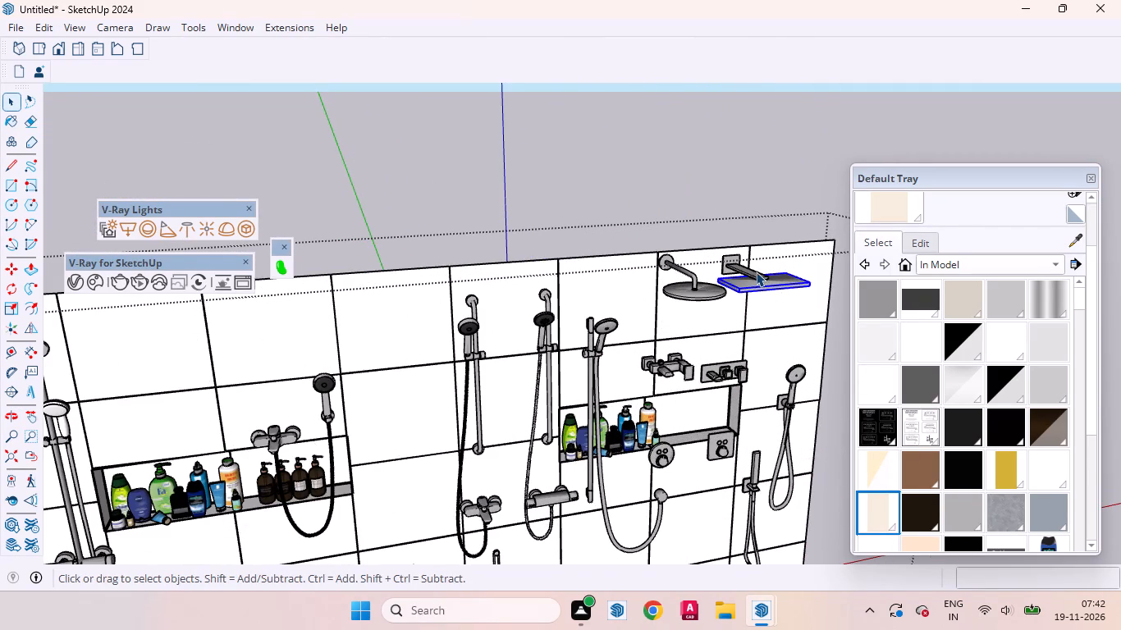
scroll(759, 277, up, 8)
ctrl+click(755, 269)
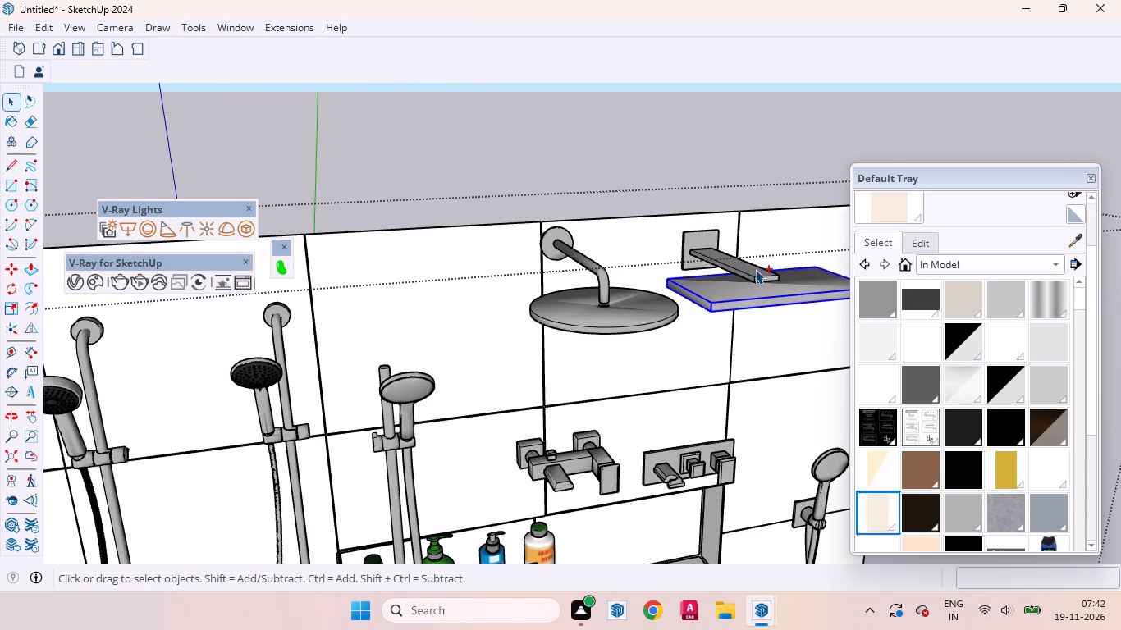
ctrl+click(703, 248)
right_click(703, 248)
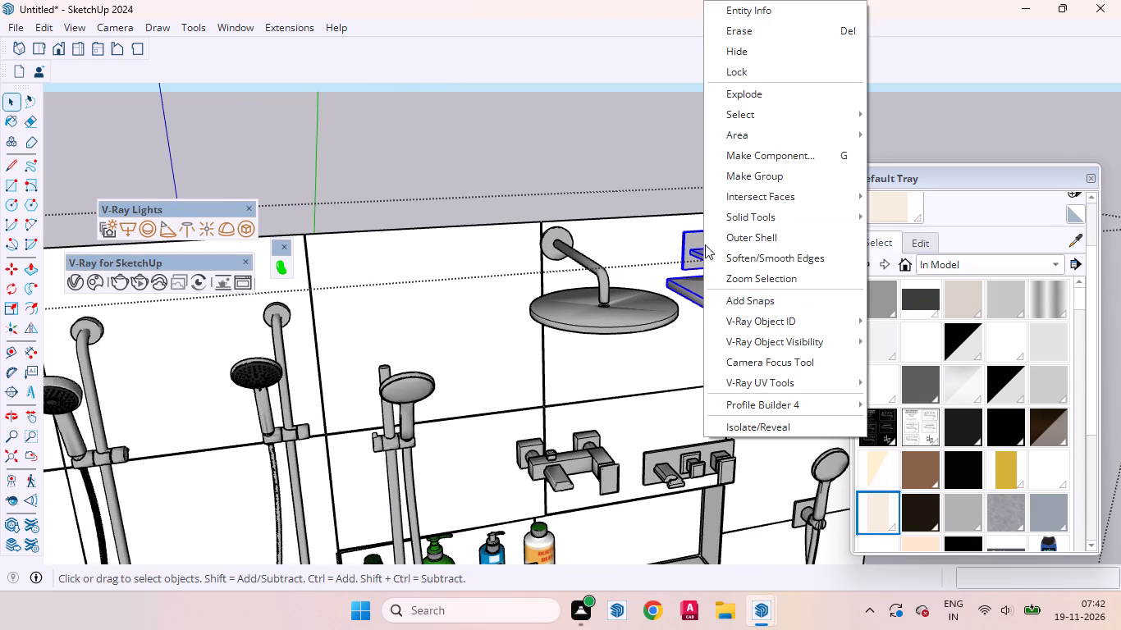
click(742, 173)
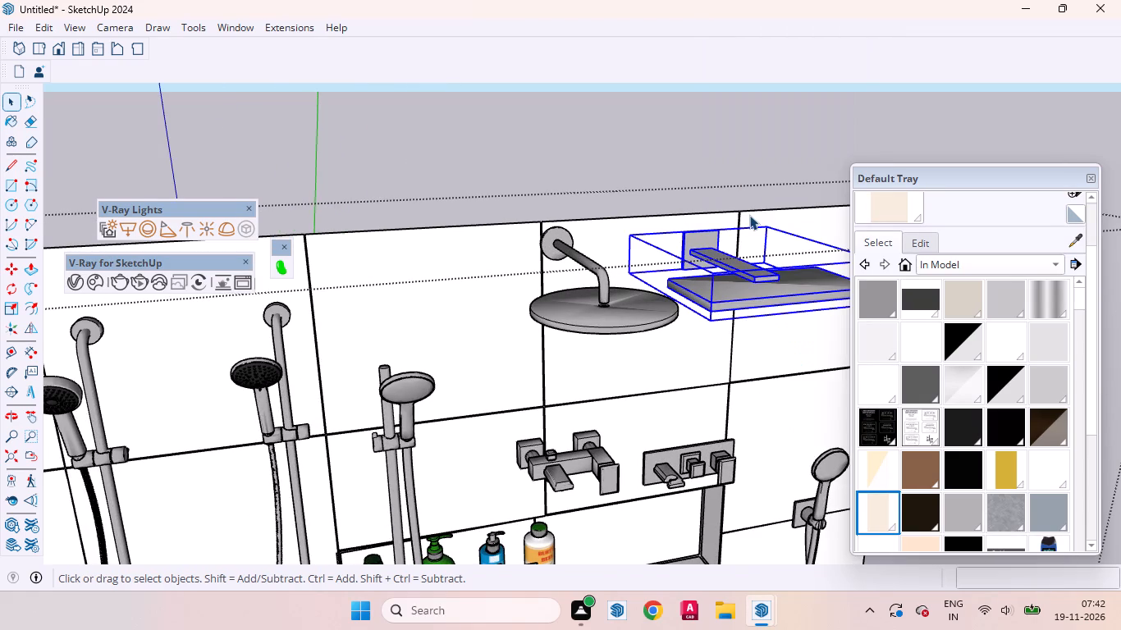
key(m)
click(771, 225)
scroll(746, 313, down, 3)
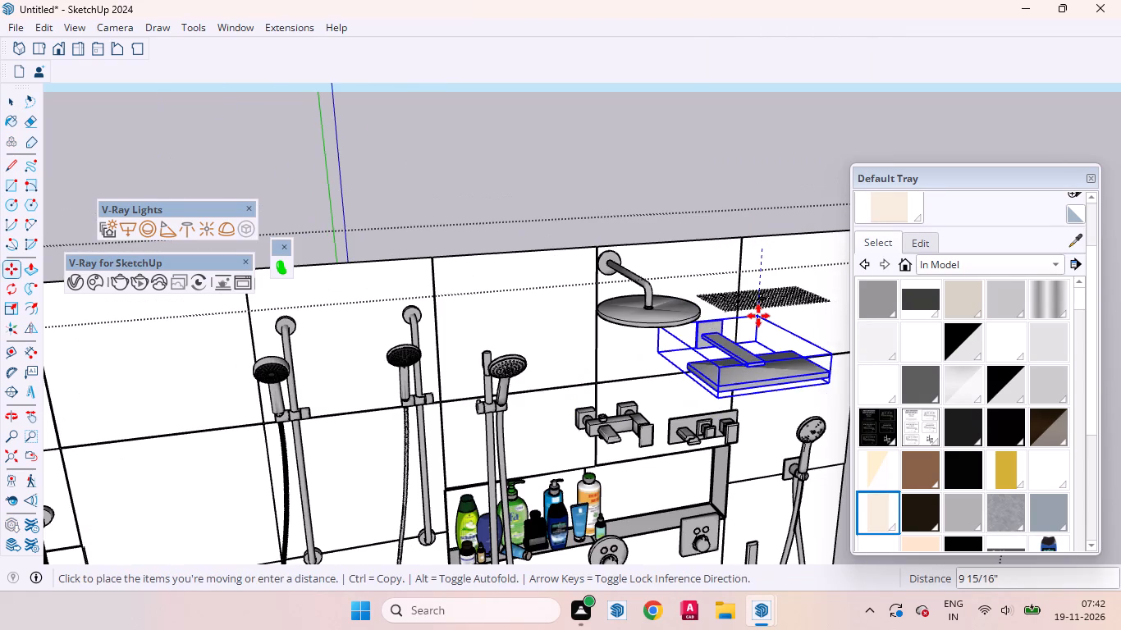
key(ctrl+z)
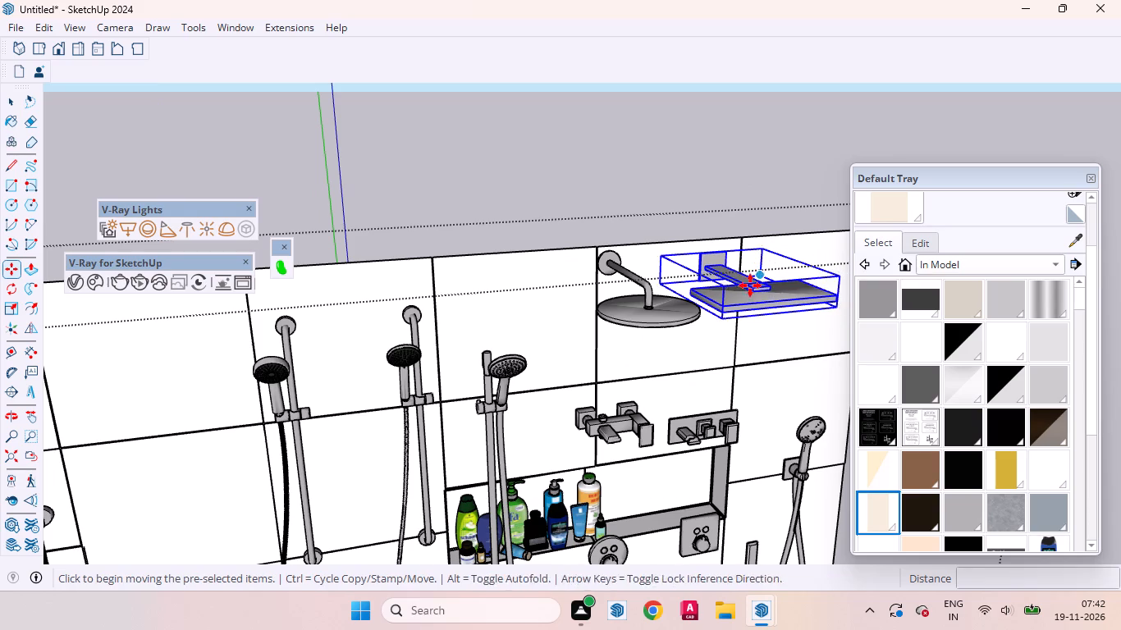
Inspect the underside of the rectangular rain shower head and check how its spray nozzles are grouped.
key(space)
middle_drag(779, 321, 776, 153)
scroll(762, 246, up, 9)
ctrl+click(711, 266)
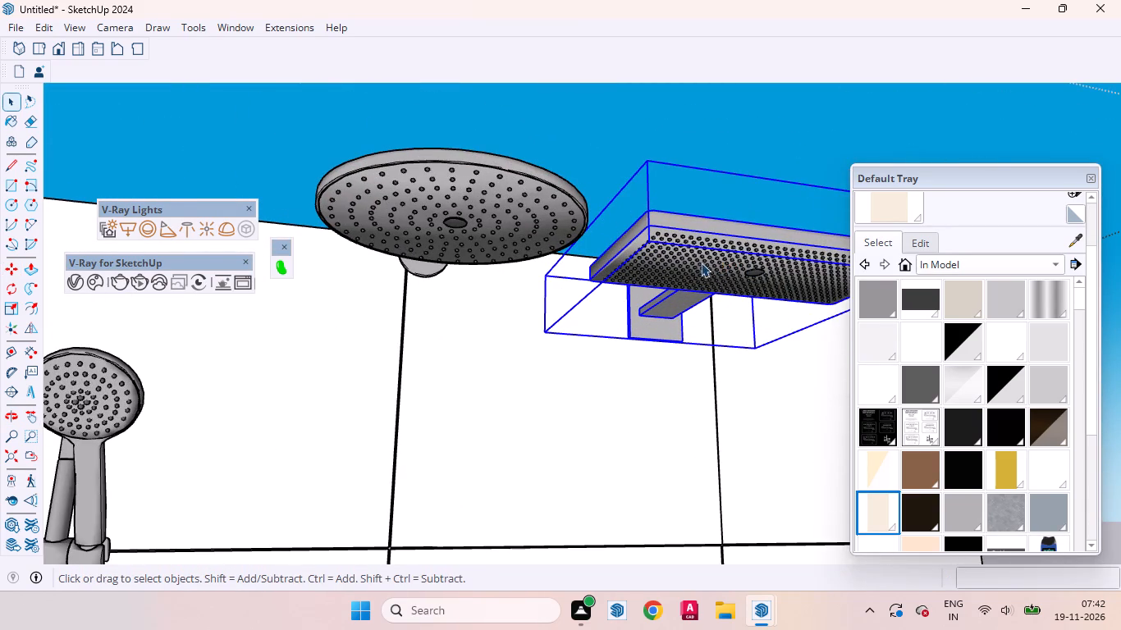
scroll(695, 257, up, 14)
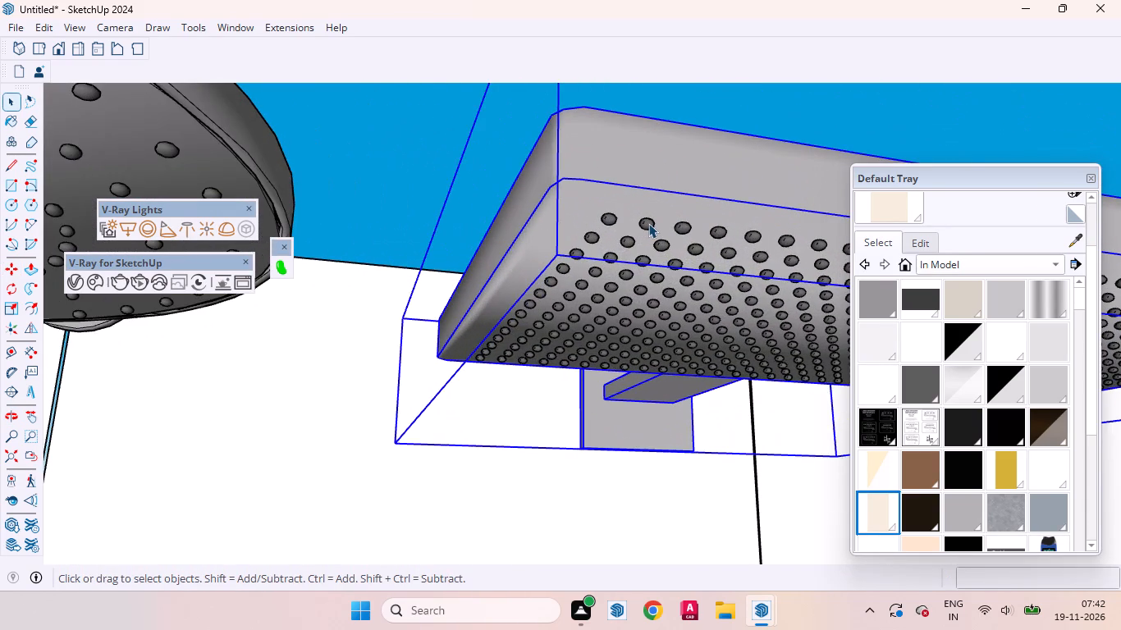
double_click(648, 223)
click(648, 223)
scroll(666, 331, down, 4)
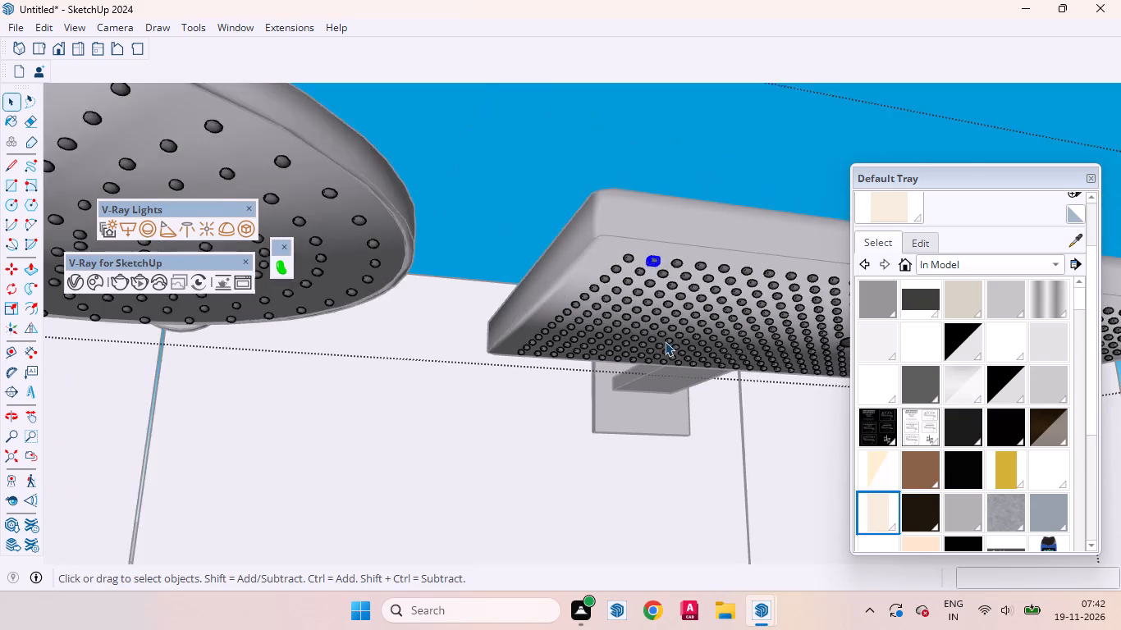
scroll(665, 341, down, 3)
click(699, 187)
click(664, 319)
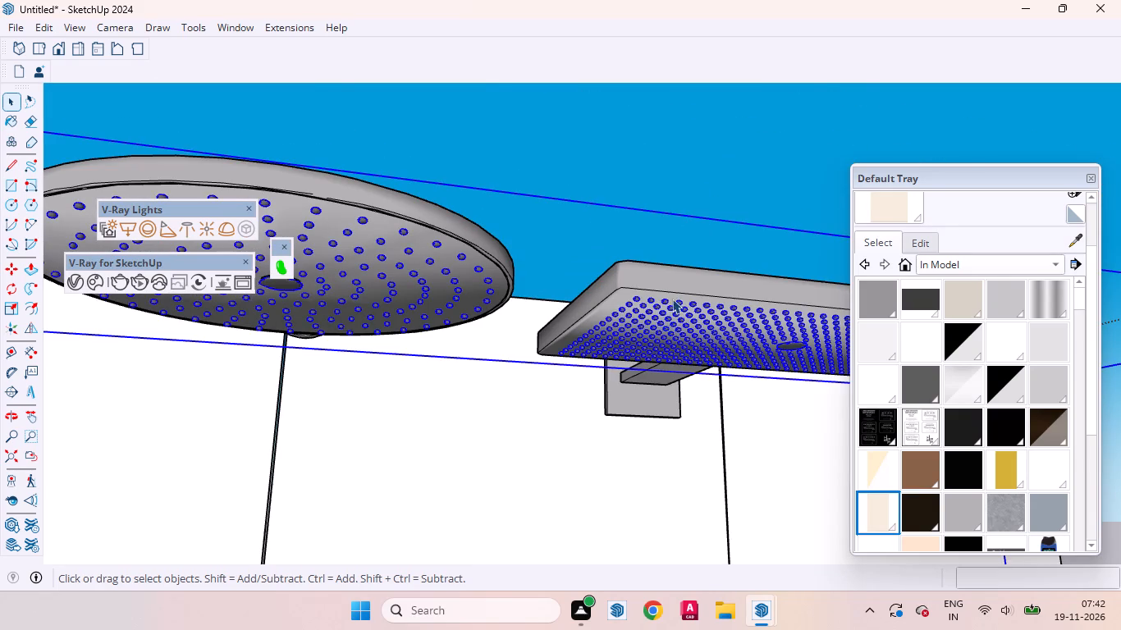
click(671, 313)
click(669, 315)
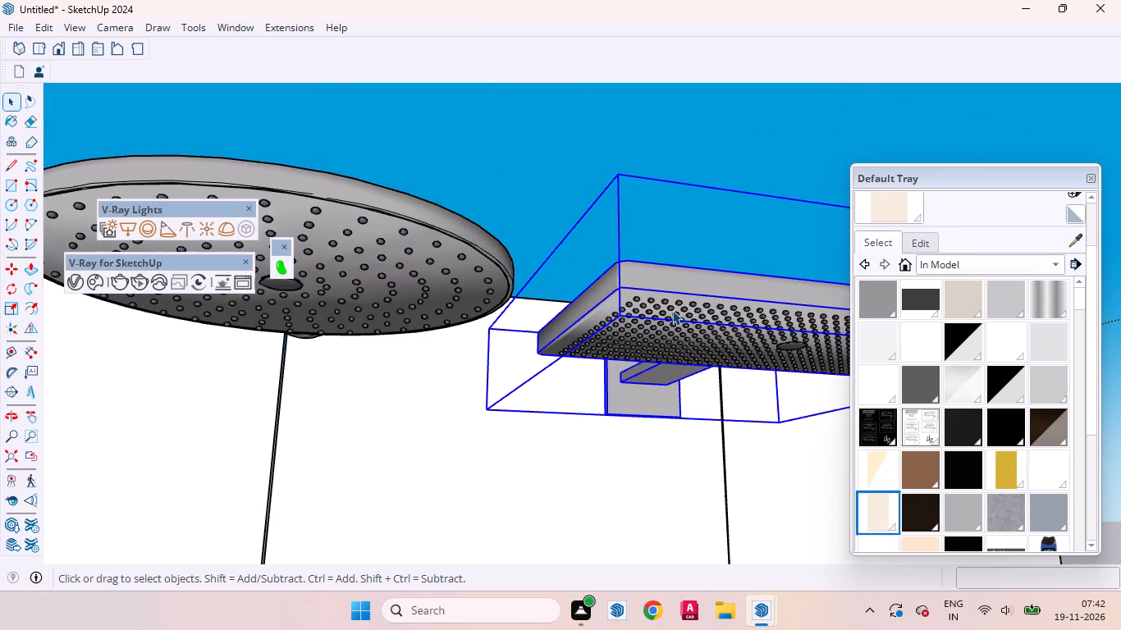
ctrl+double_click(668, 308)
ctrl+click(668, 308)
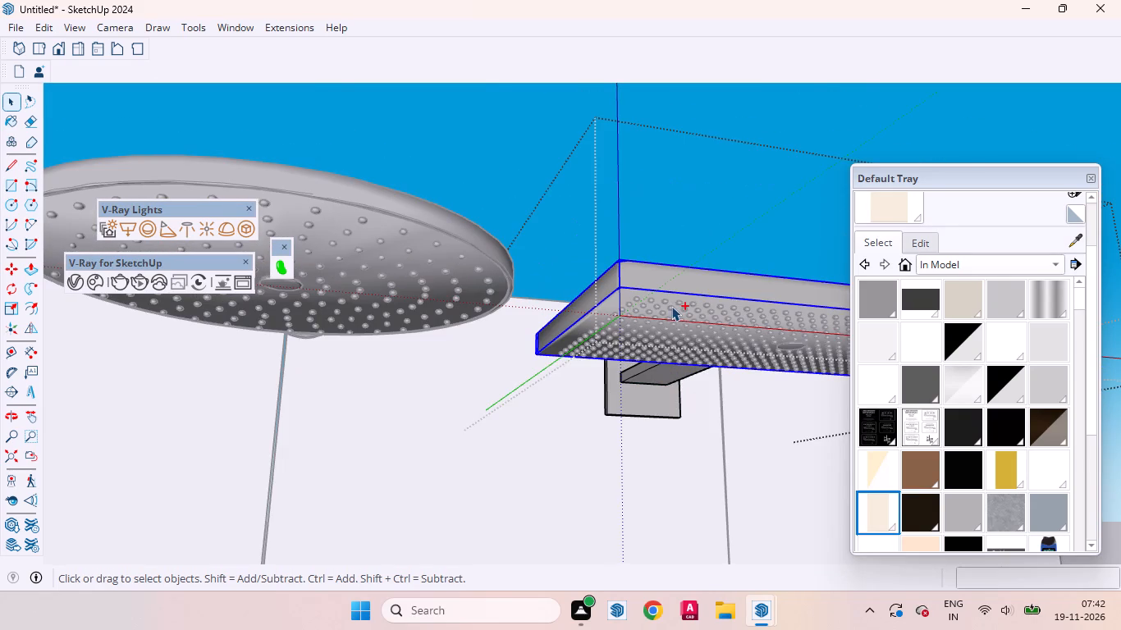
ctrl+triple_click(671, 306)
ctrl+click(668, 312)
click(689, 189)
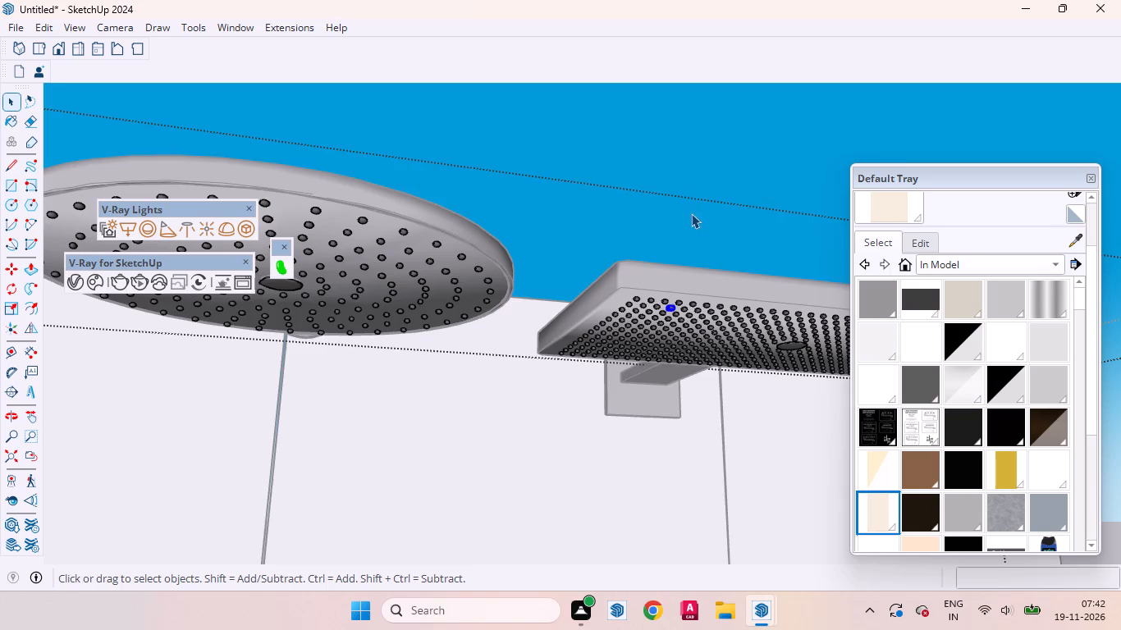
Check which spray nozzles and head parts select together across the round and rectangular rain shower heads.
scroll(672, 354, down, 8)
double_click(638, 253)
middle_drag(685, 348, 656, 260)
click(648, 304)
scroll(648, 304, up, 4)
triple_click(648, 304)
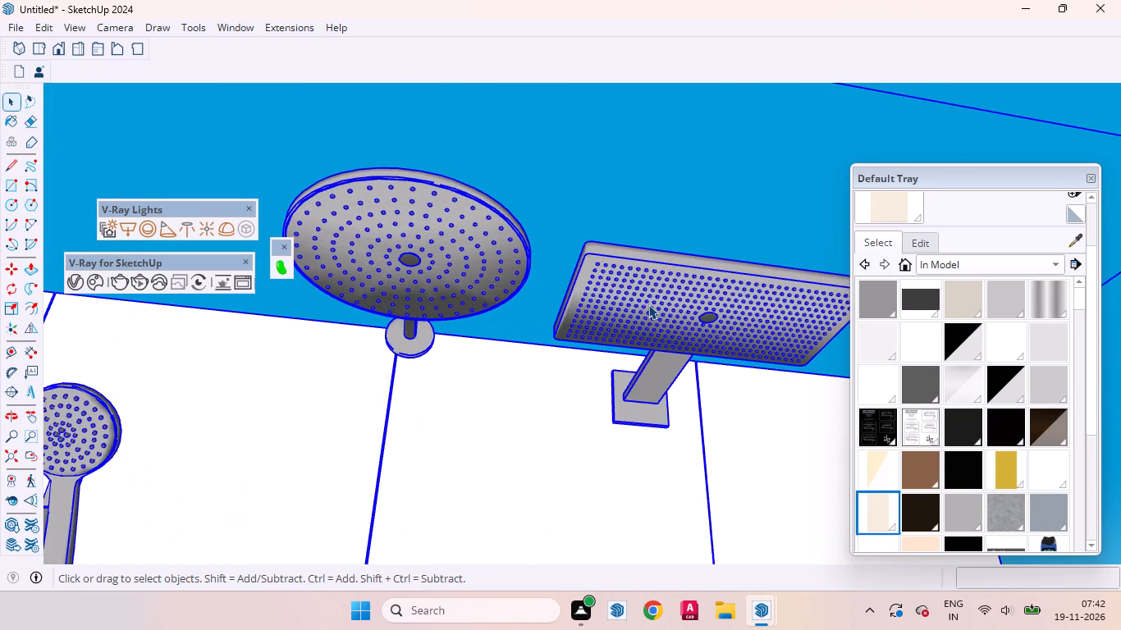
click(648, 304)
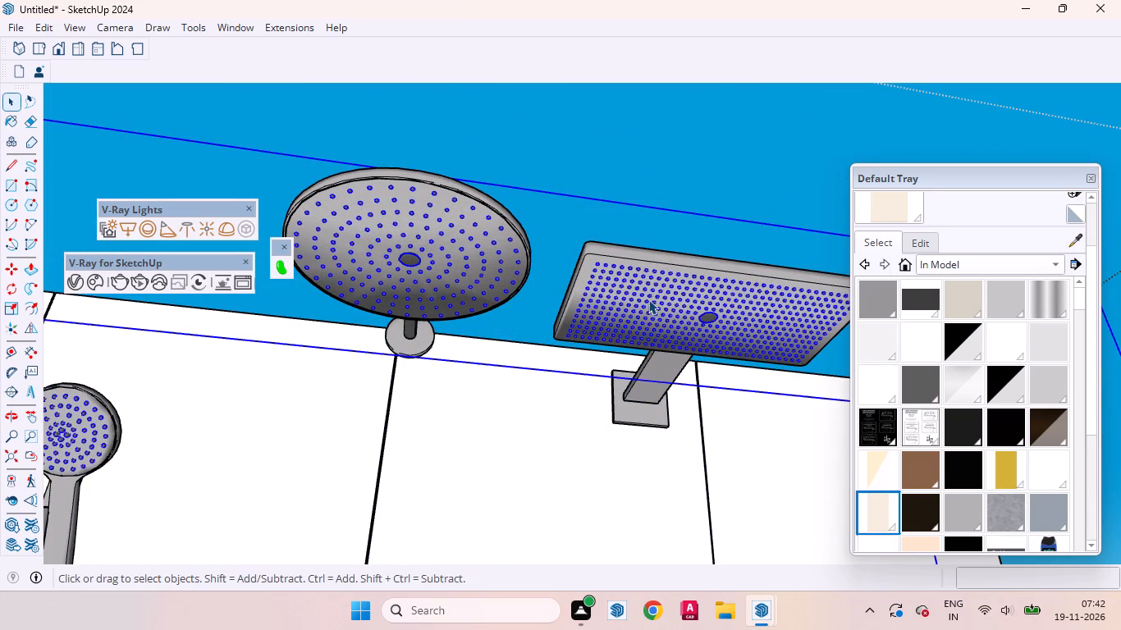
click(657, 212)
click(658, 303)
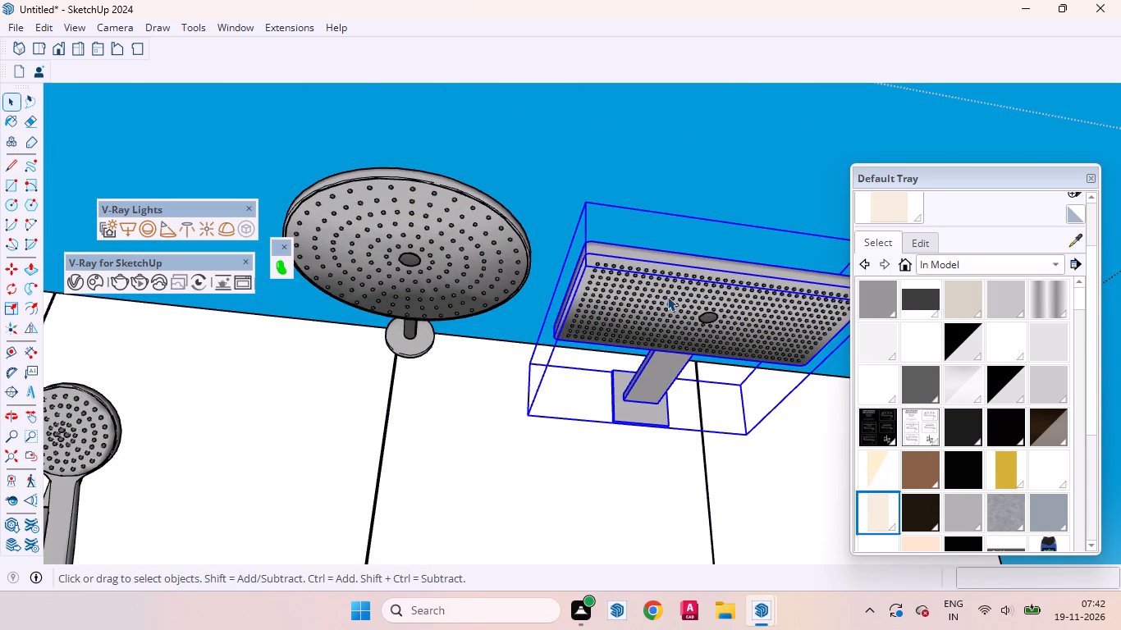
double_click(667, 296)
click(660, 298)
triple_click(691, 200)
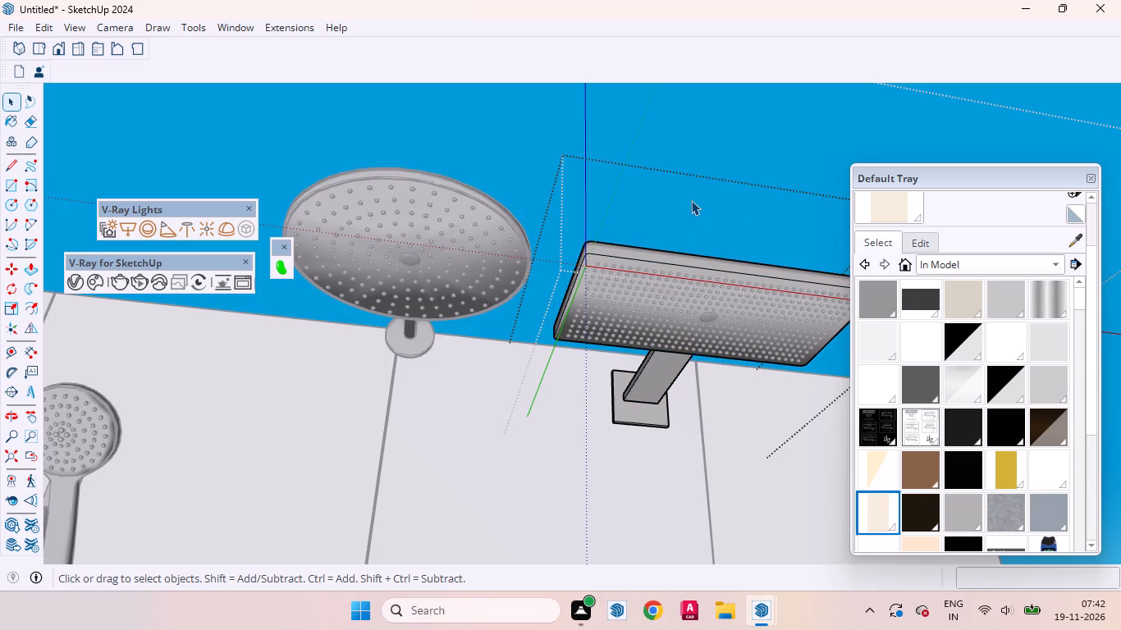
click(691, 200)
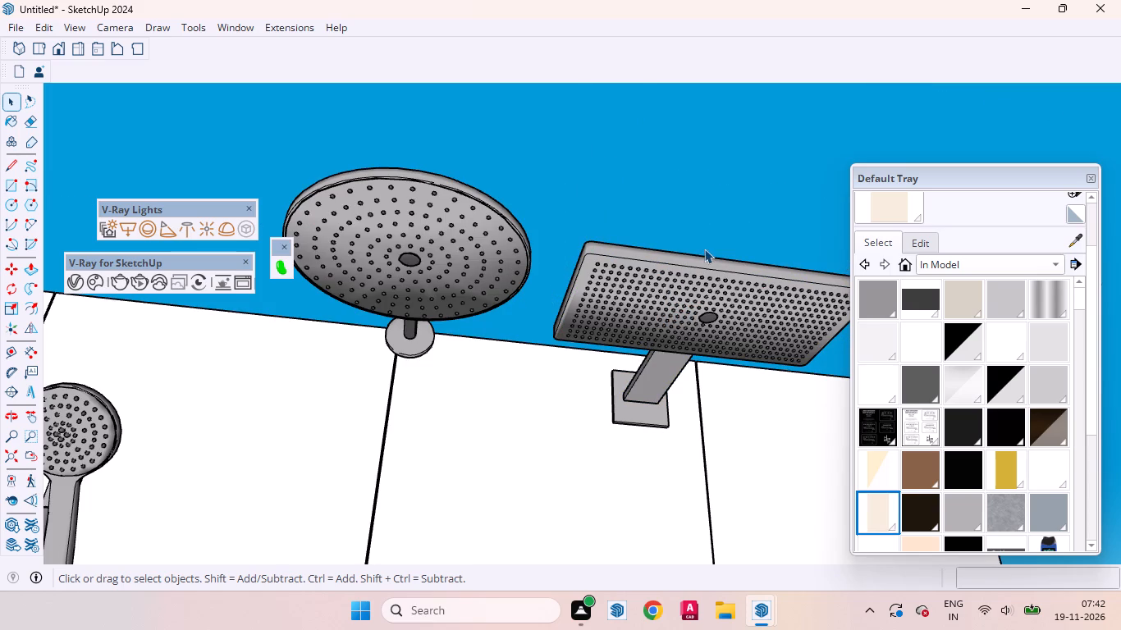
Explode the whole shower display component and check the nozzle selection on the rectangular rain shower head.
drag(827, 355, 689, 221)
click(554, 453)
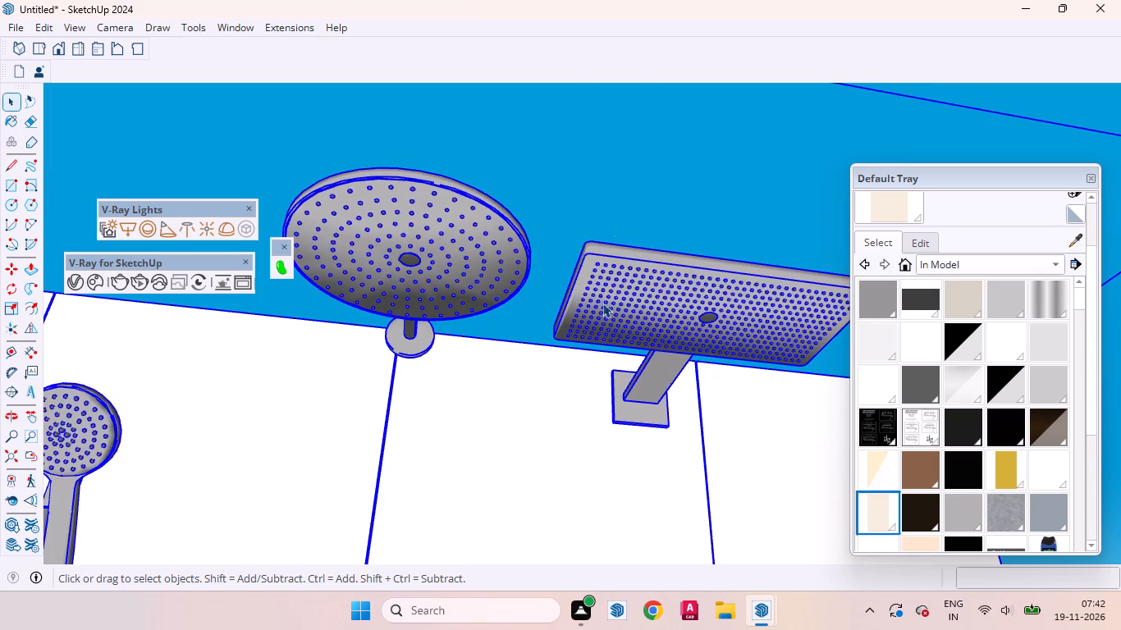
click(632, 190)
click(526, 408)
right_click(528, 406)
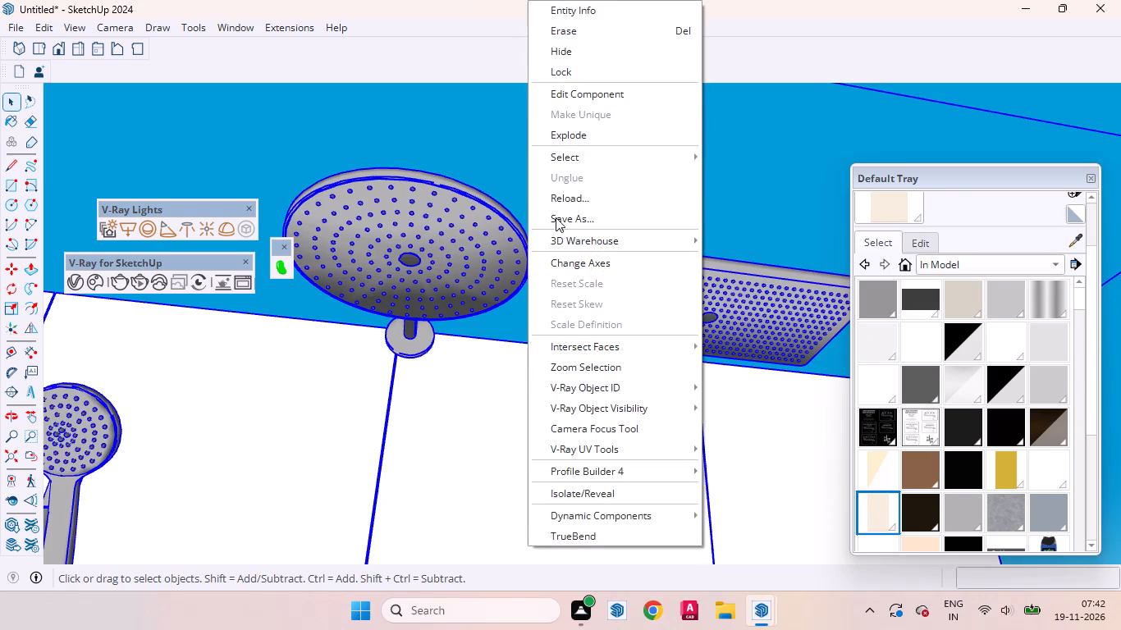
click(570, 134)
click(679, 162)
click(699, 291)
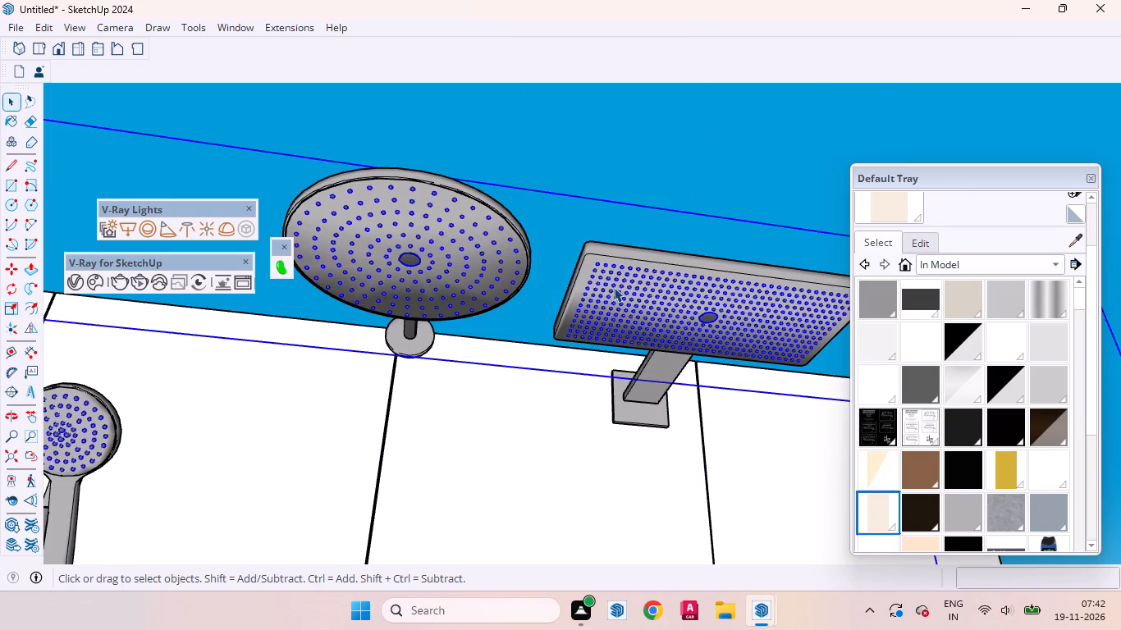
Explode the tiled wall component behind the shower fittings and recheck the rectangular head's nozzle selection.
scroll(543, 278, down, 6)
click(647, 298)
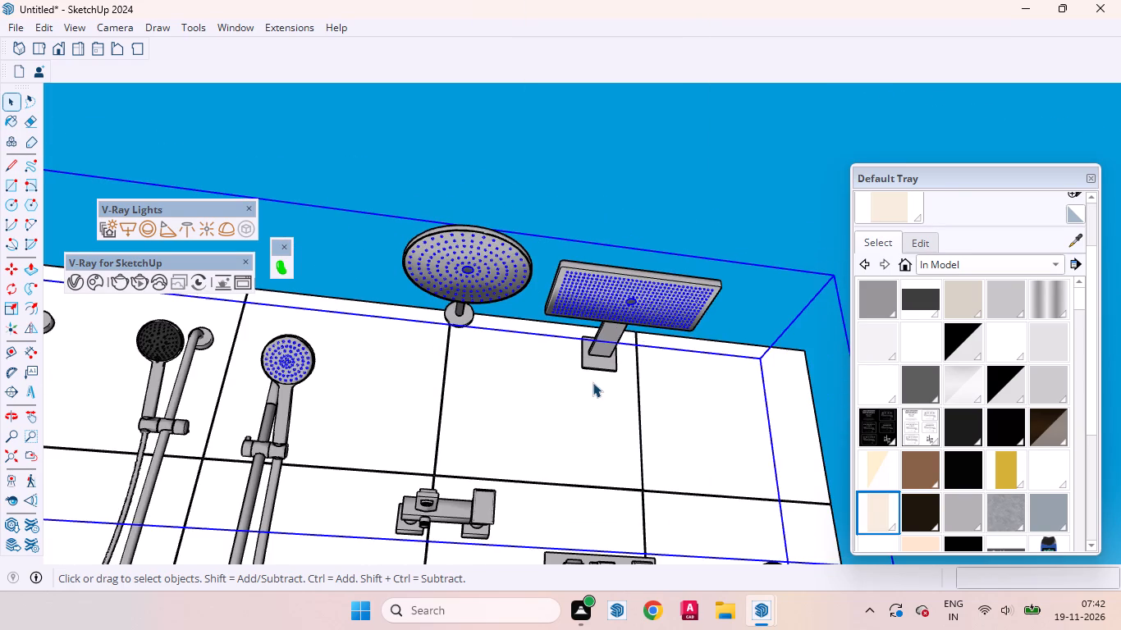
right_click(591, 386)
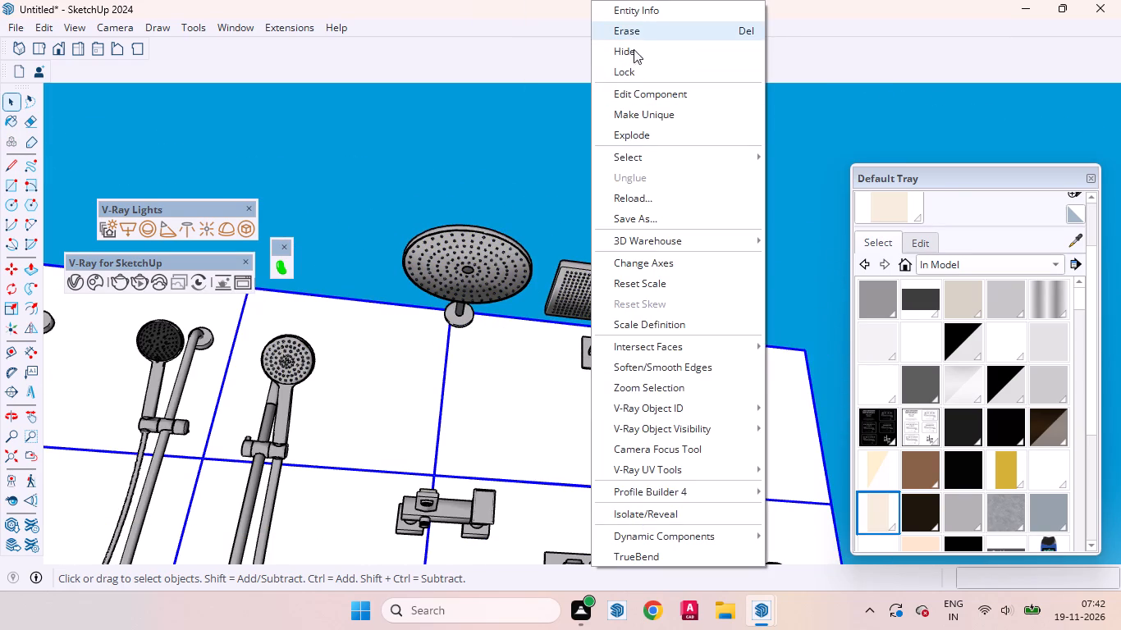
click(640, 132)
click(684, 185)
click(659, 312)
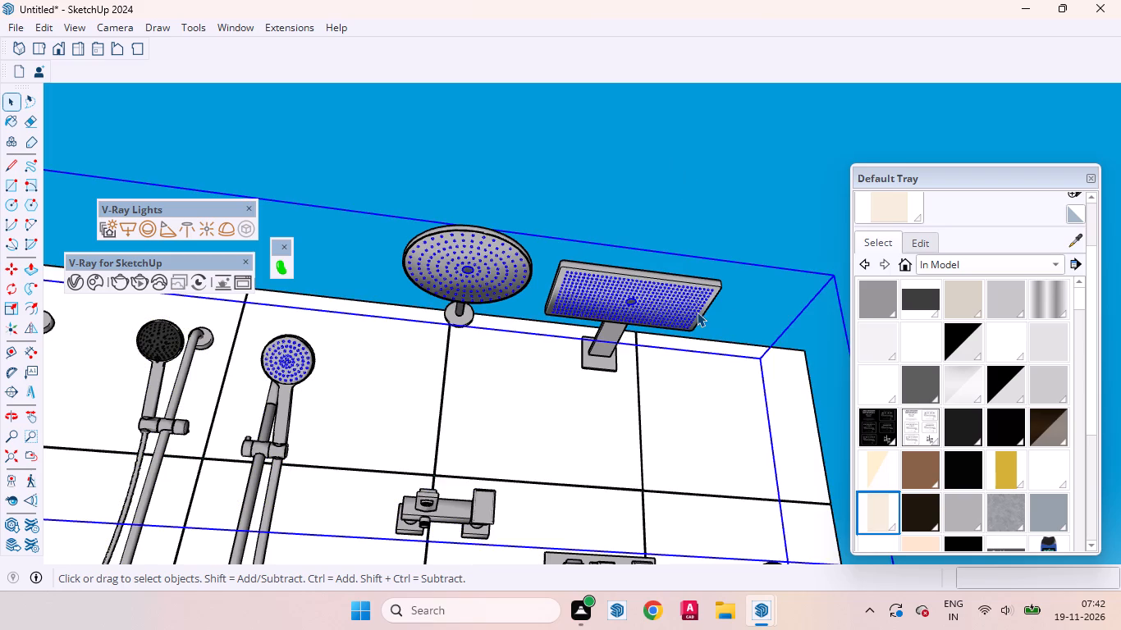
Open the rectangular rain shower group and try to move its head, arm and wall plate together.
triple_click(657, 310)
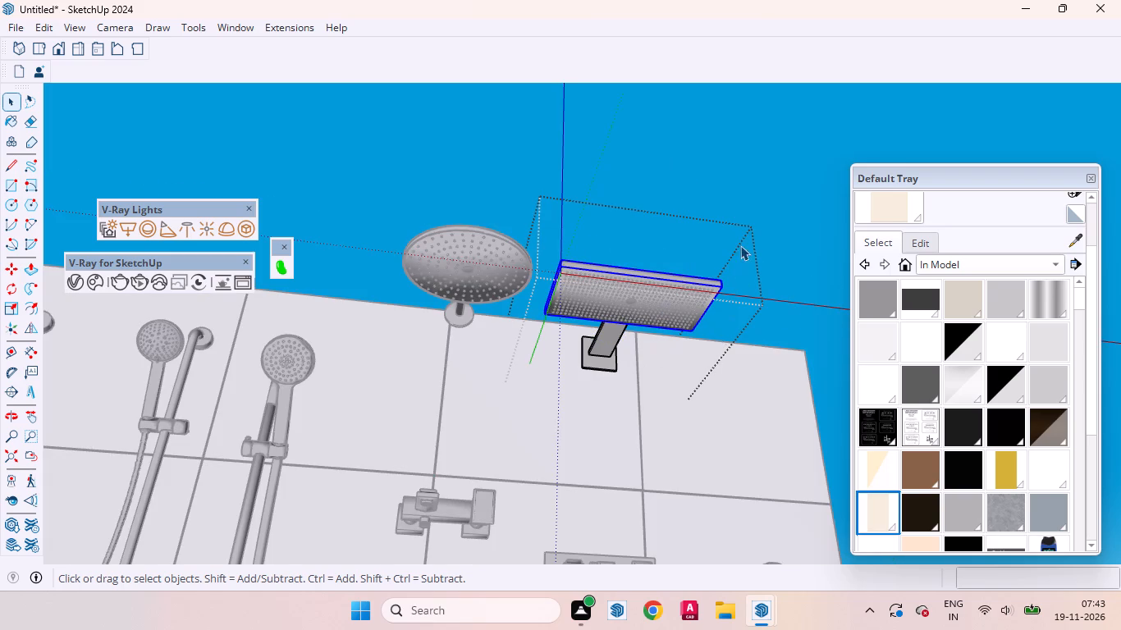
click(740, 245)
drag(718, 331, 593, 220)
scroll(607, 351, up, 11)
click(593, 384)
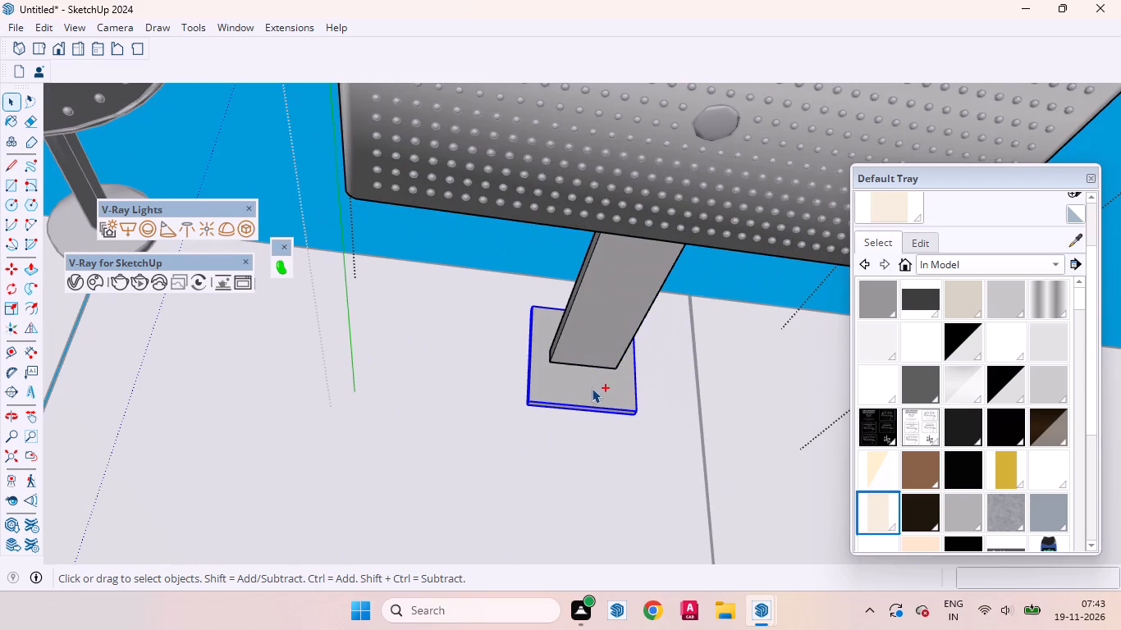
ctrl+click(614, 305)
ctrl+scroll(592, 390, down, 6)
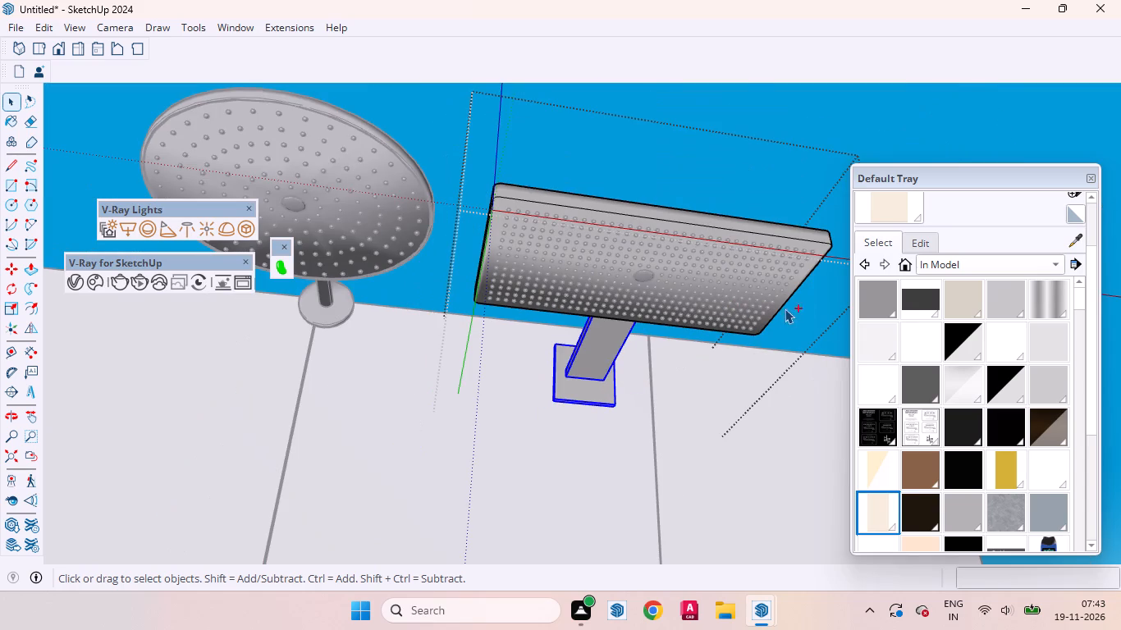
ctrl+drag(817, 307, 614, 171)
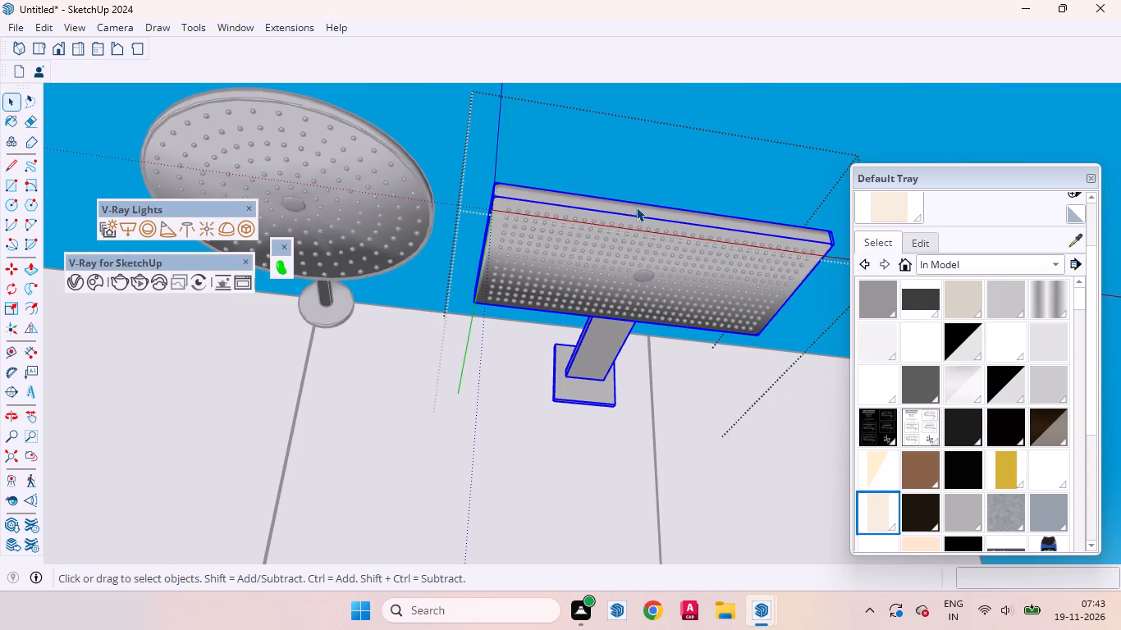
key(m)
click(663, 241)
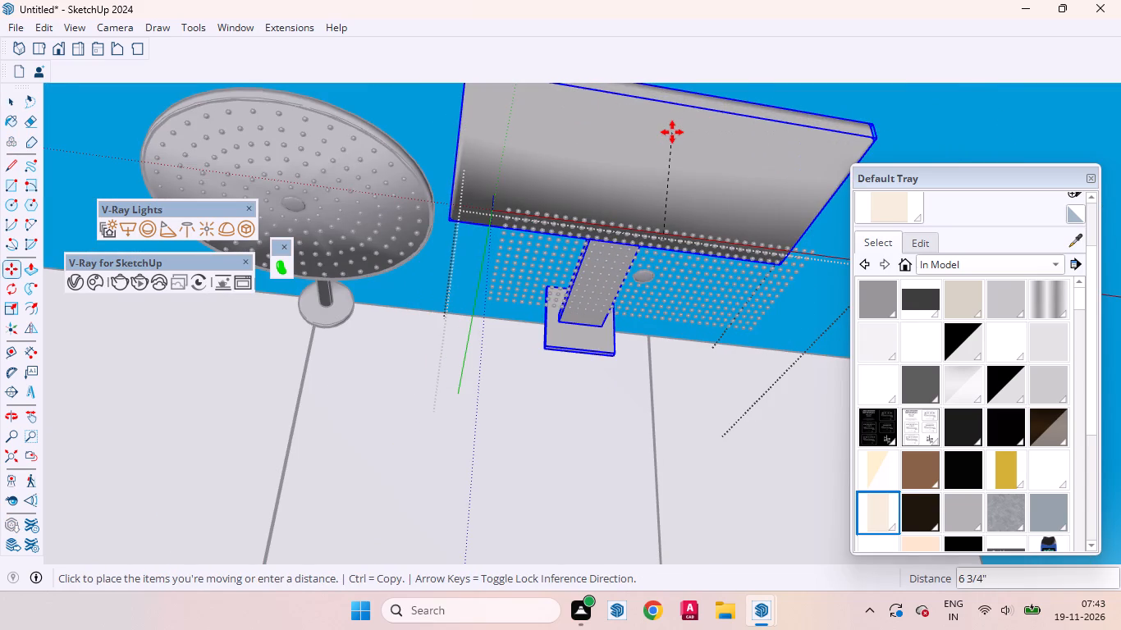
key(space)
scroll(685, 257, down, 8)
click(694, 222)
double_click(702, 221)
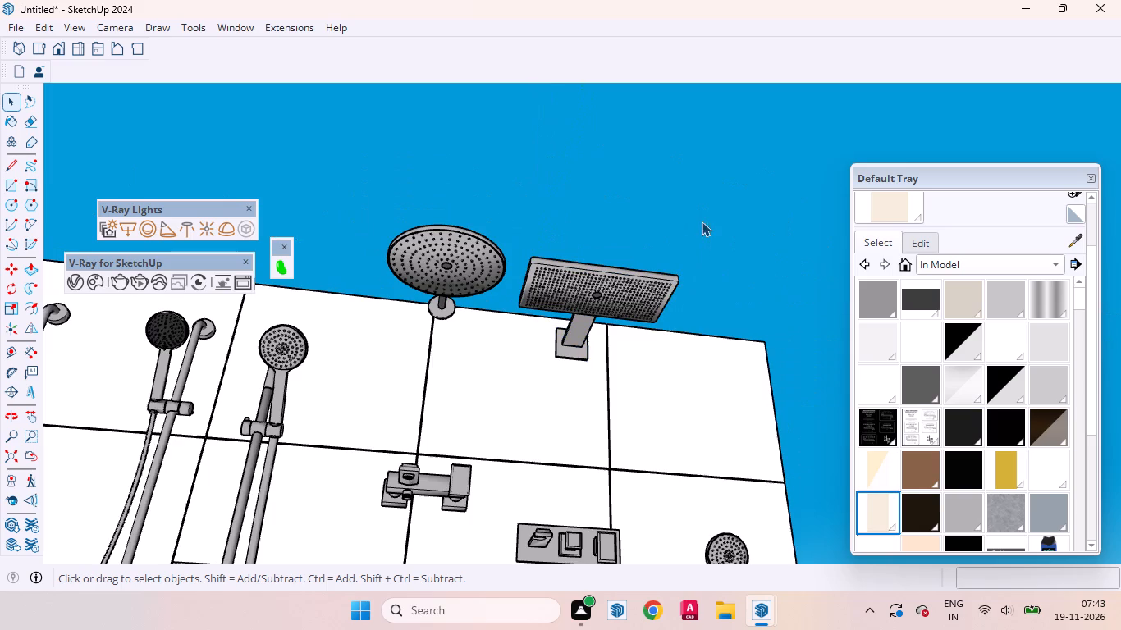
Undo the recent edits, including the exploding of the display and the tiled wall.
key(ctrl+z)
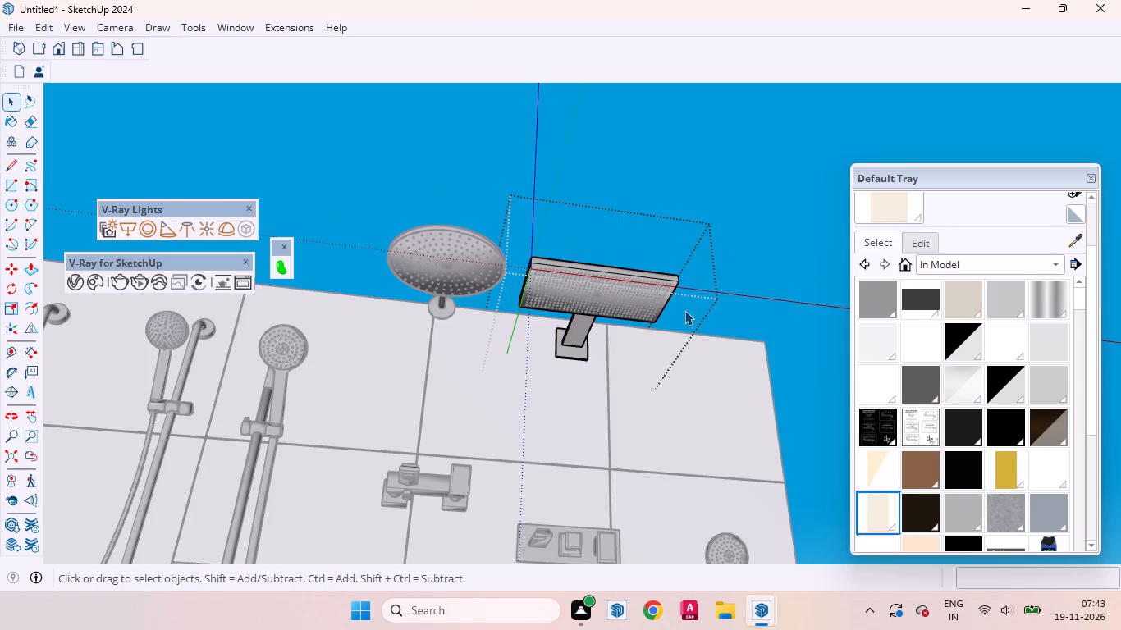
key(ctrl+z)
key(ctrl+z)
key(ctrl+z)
Examine the nested nozzle component of the rectangular rain shower head inside the display.
click(620, 296)
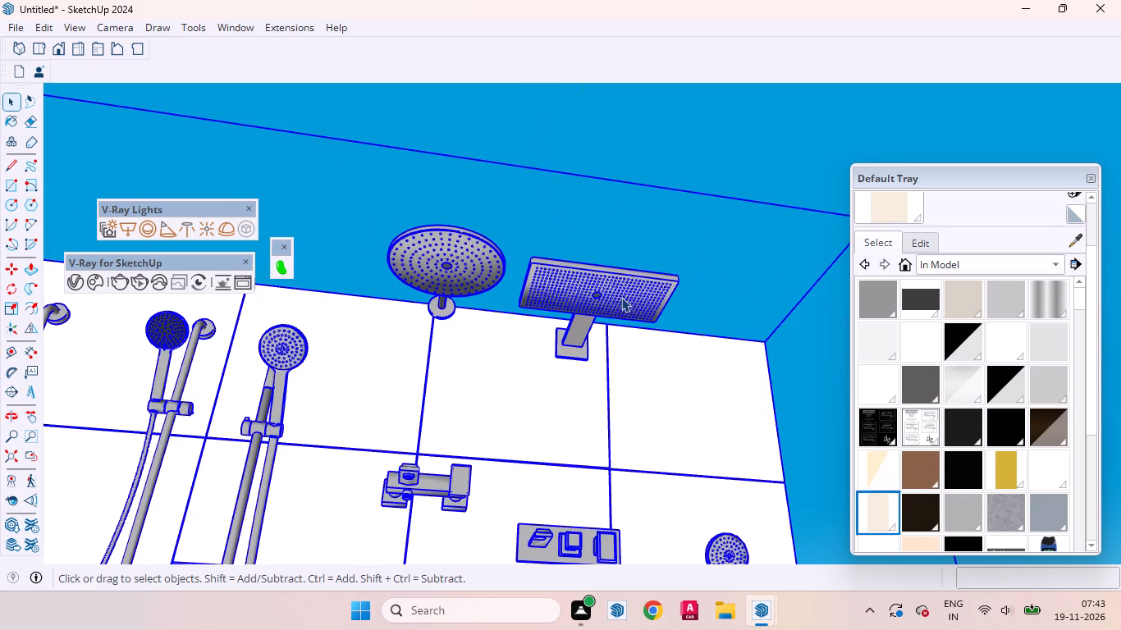
triple_click(622, 298)
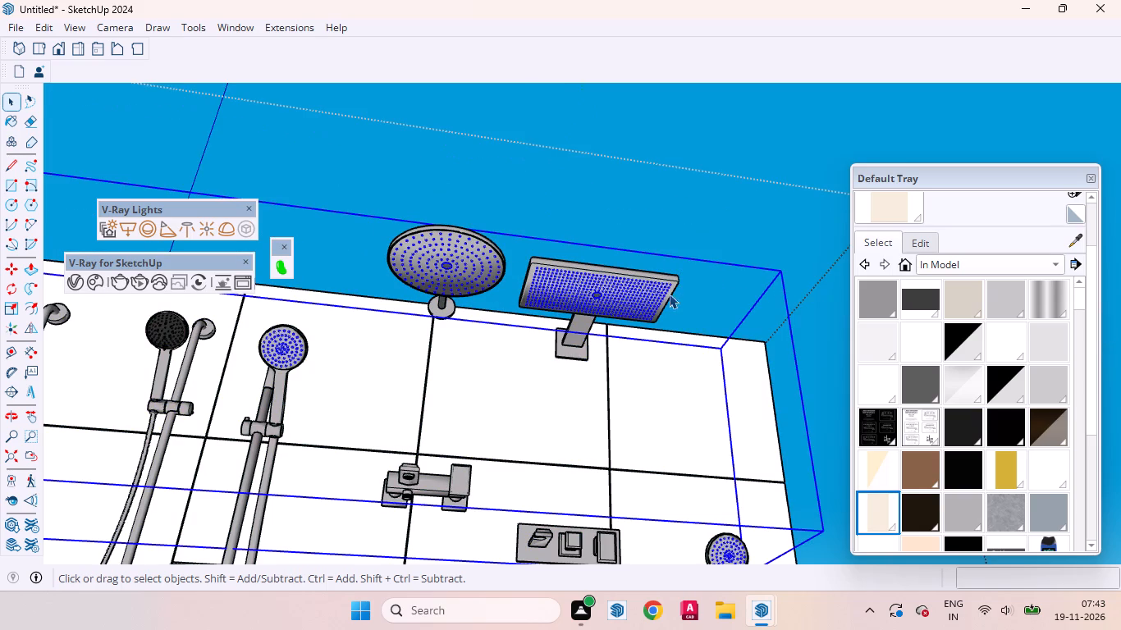
double_click(621, 296)
click(628, 293)
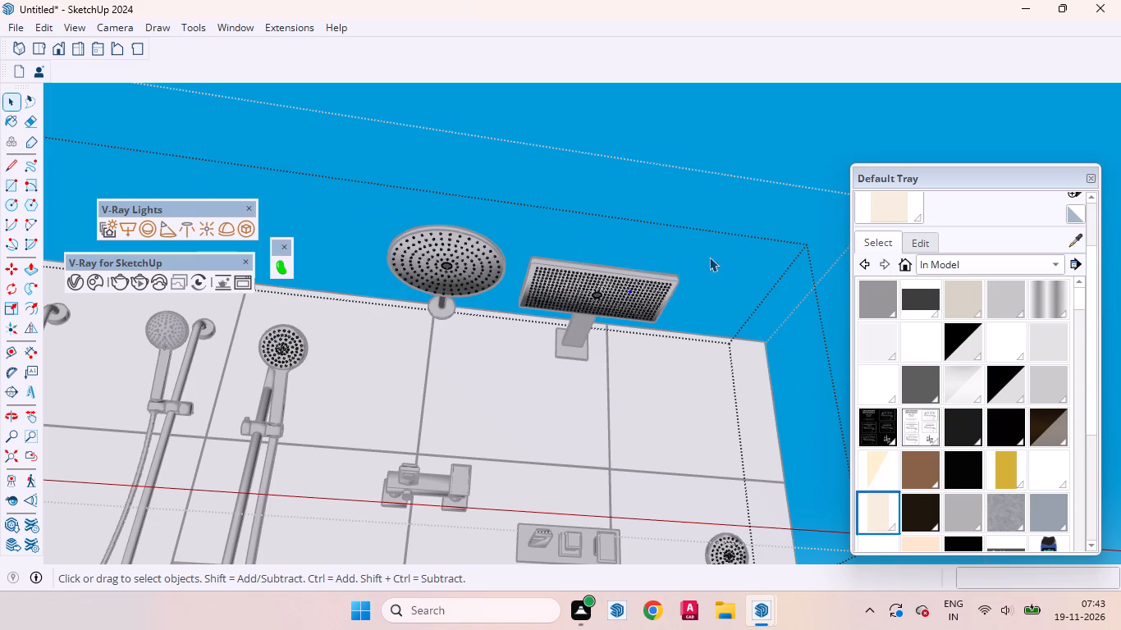
click(709, 256)
click(738, 270)
click(657, 291)
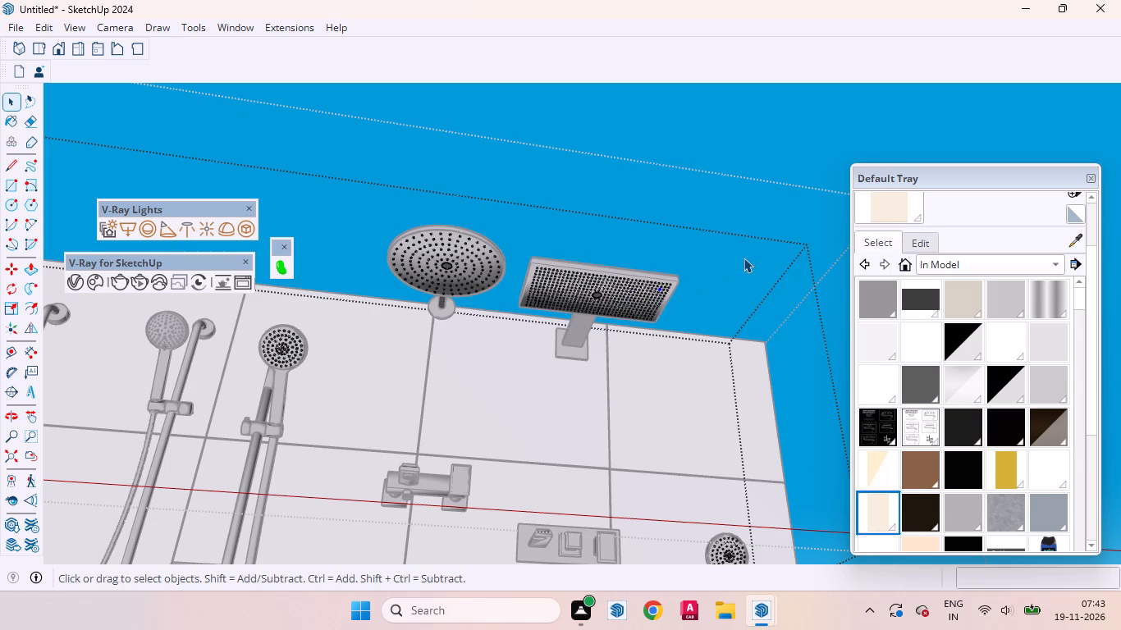
double_click(744, 258)
click(743, 258)
click(643, 291)
double_click(643, 291)
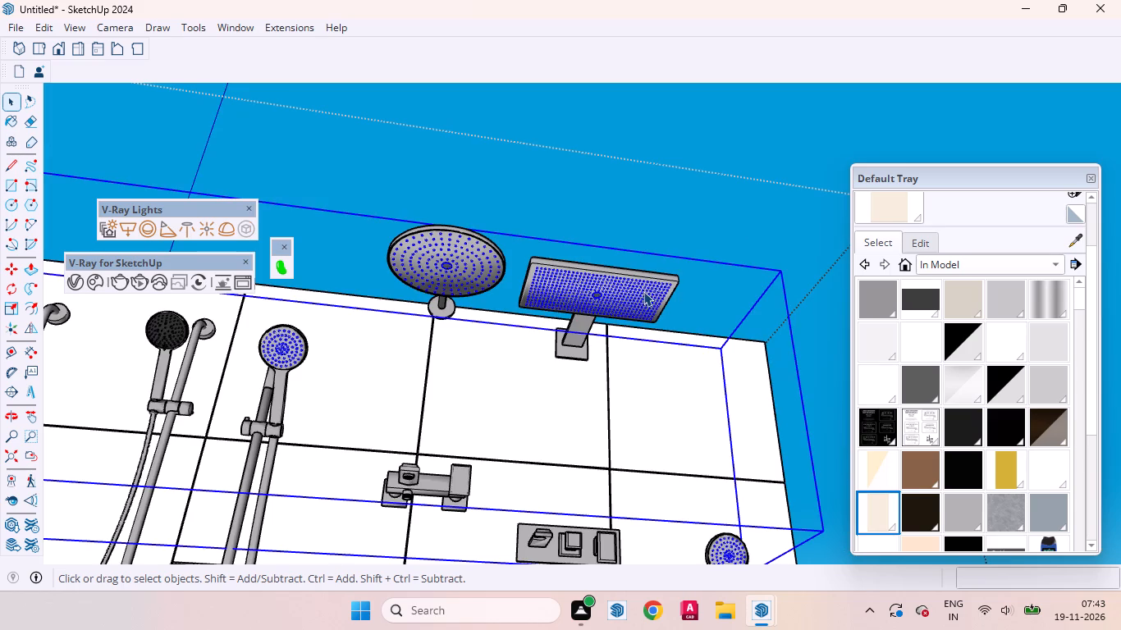
click(643, 291)
click(722, 277)
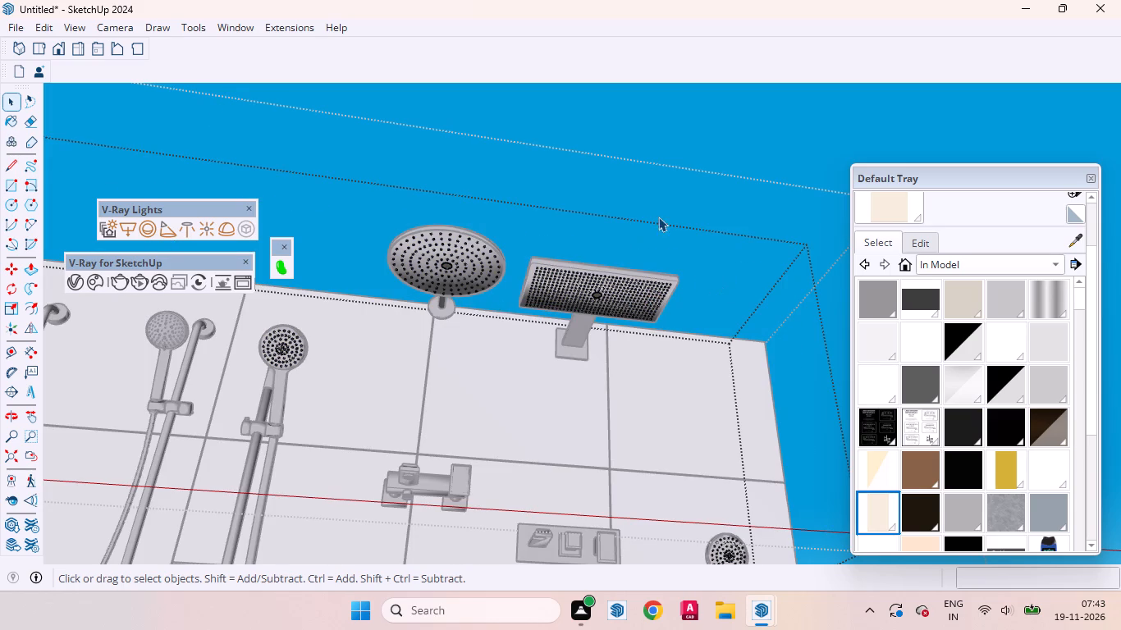
click(660, 216)
Examine how the round rain shower head and the neighbouring nozzles are grouped inside the display.
scroll(772, 244, down, 4)
scroll(546, 289, up, 6)
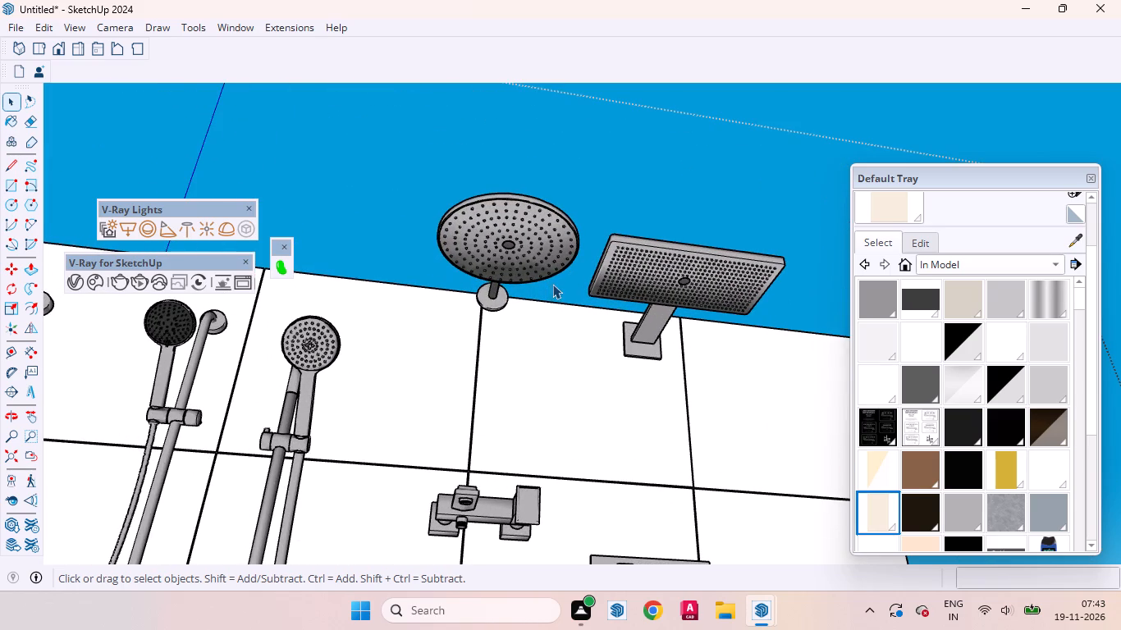
drag(552, 284, 475, 190)
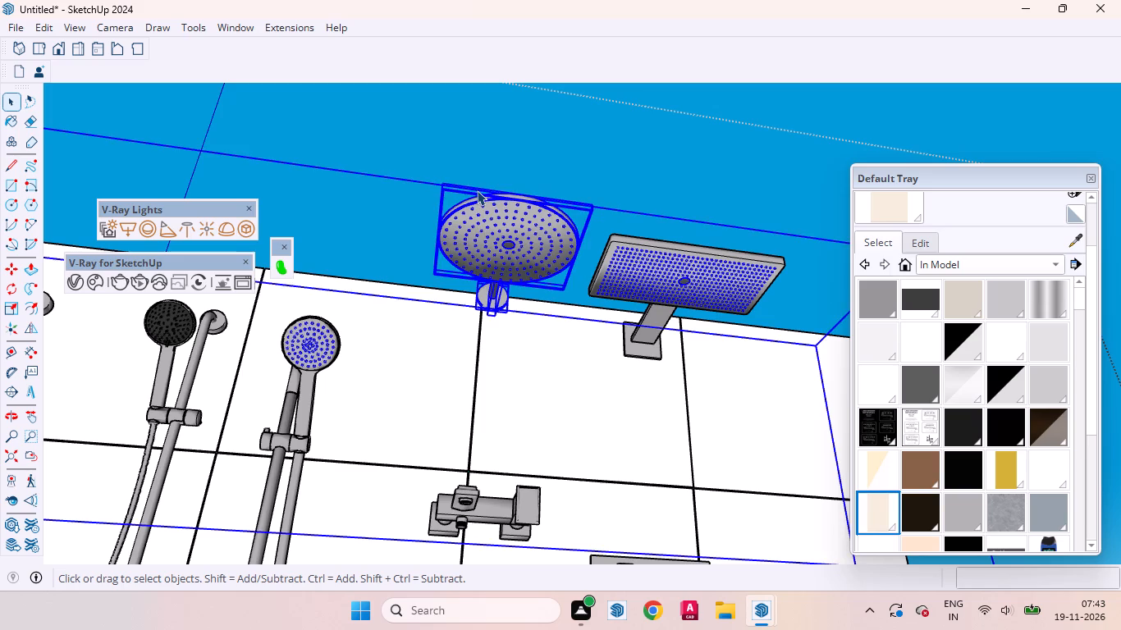
double_click(477, 190)
click(465, 211)
double_click(481, 226)
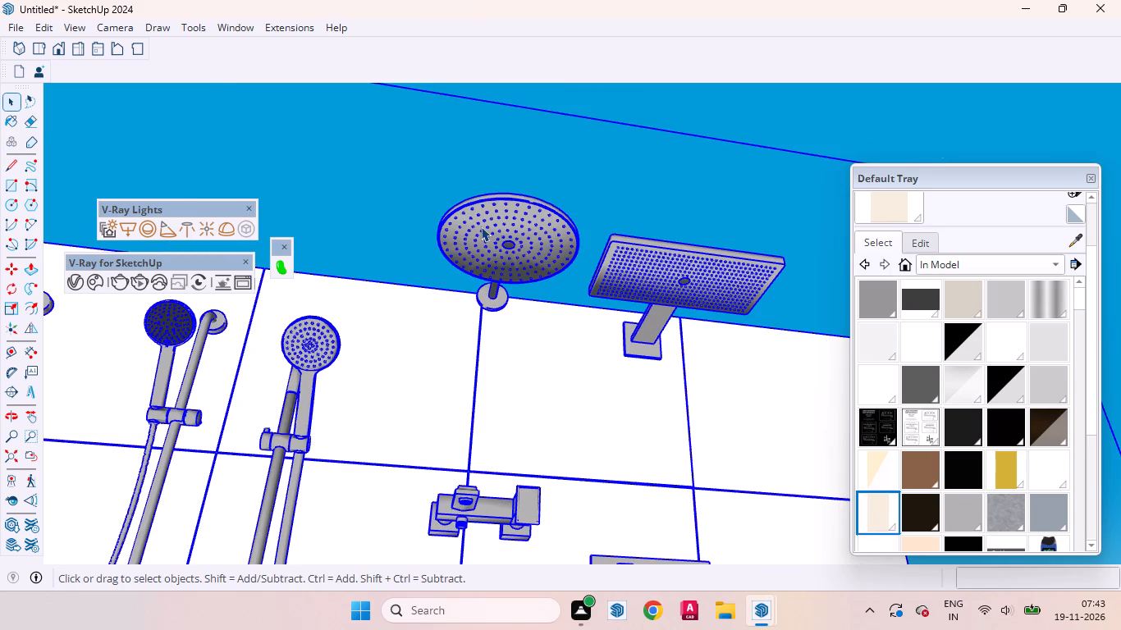
click(467, 212)
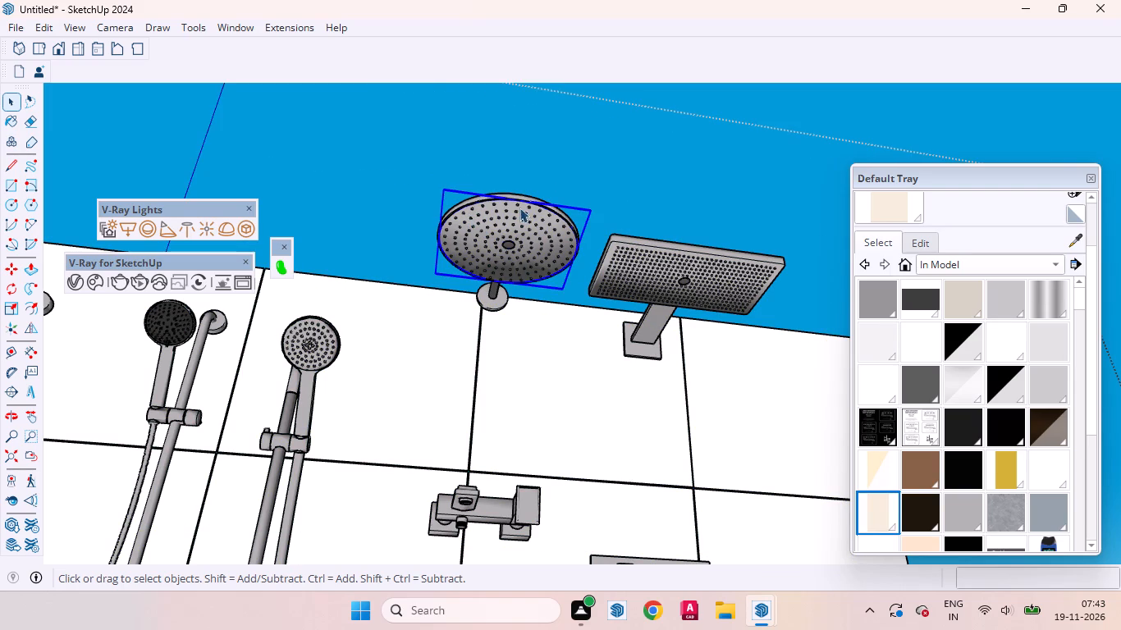
scroll(529, 199, up, 2)
scroll(665, 209, down, 3)
click(726, 200)
Move the rectangular rain shower about 17' 4 7/8" from the display onto the bathroom's shower wall, above the niche beside the glass partition.
click(709, 243)
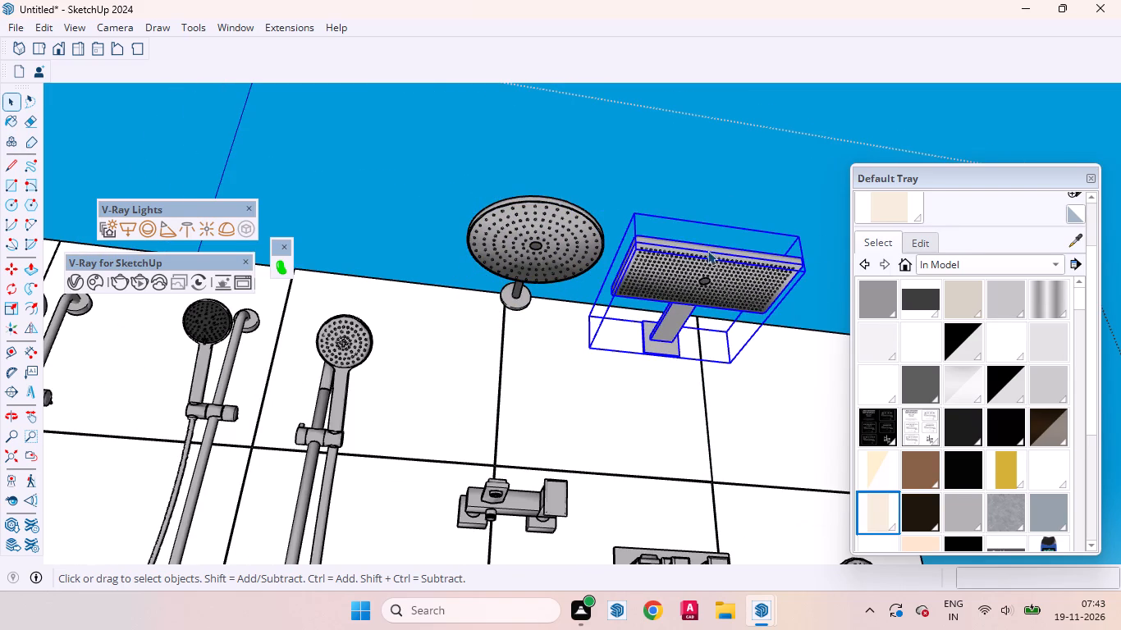
key(m)
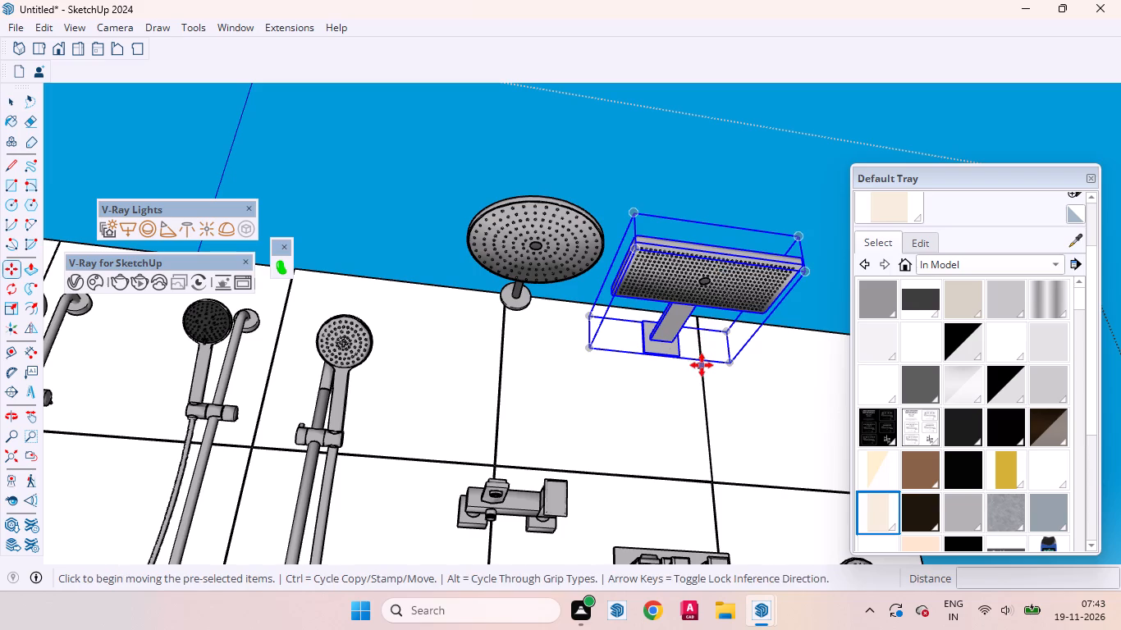
click(702, 365)
scroll(707, 409, down, 19)
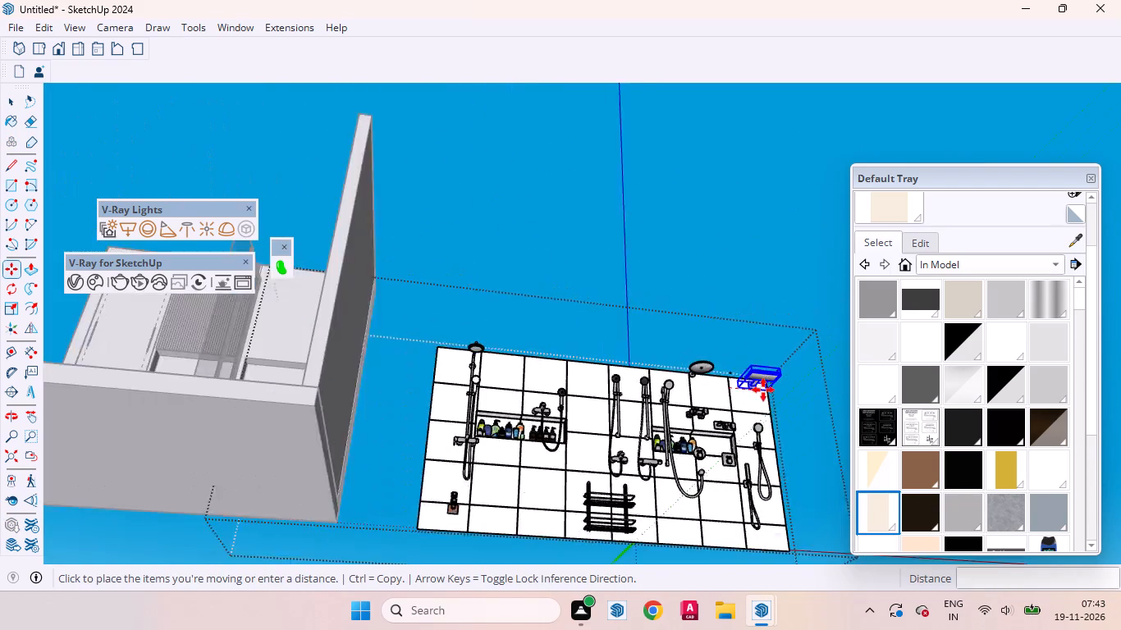
scroll(763, 390, down, 9)
scroll(571, 350, up, 4)
scroll(781, 405, up, 4)
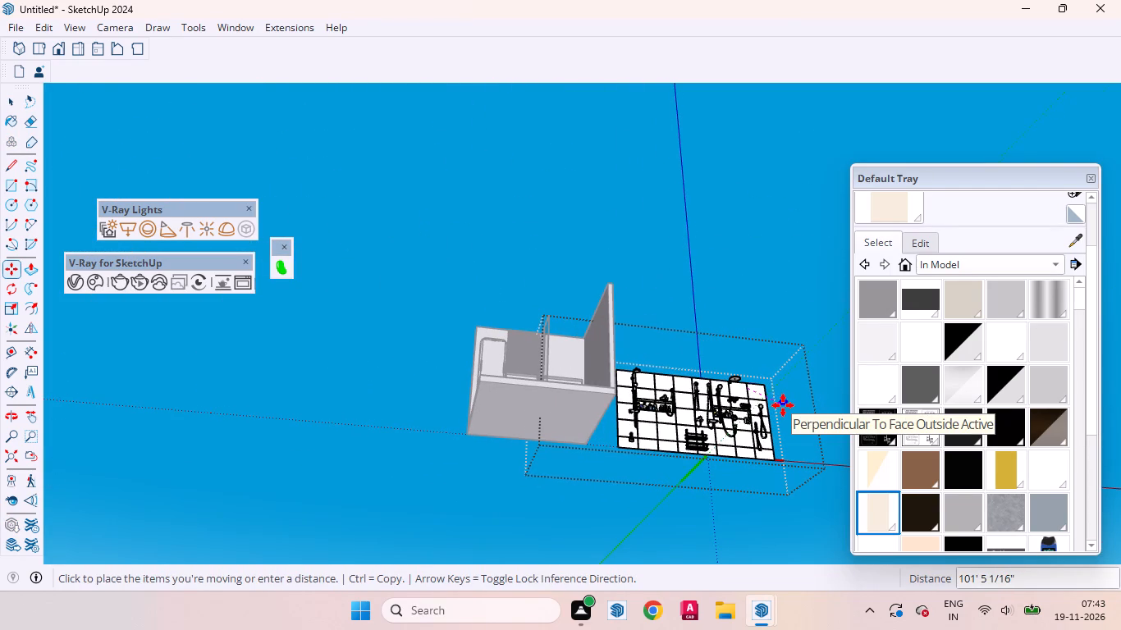
scroll(547, 346, up, 4)
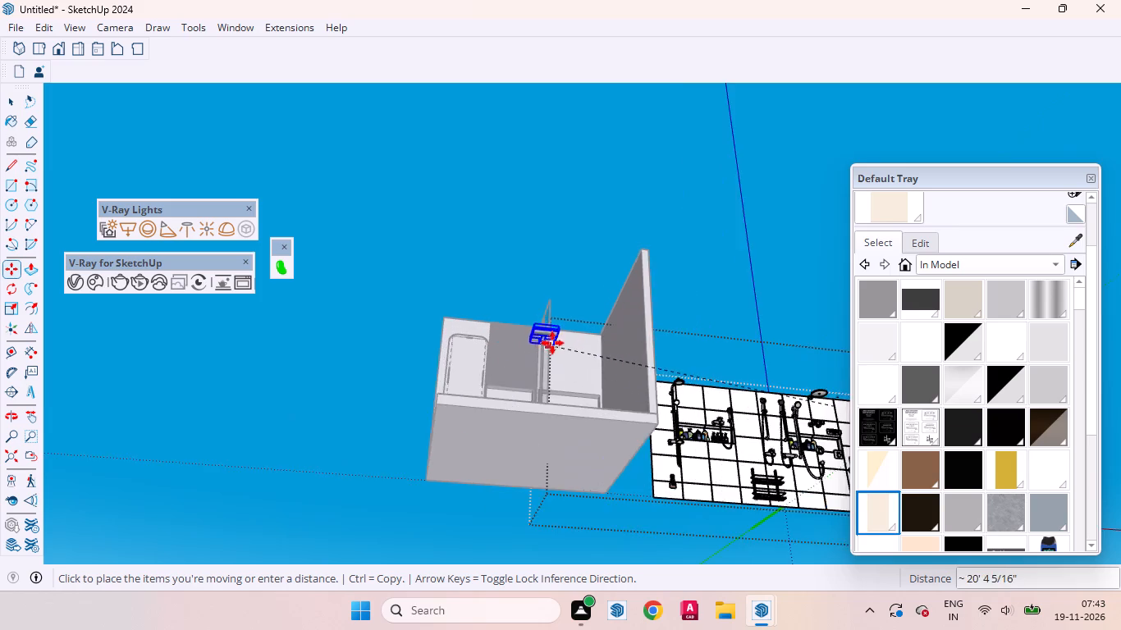
scroll(552, 343, up, 13)
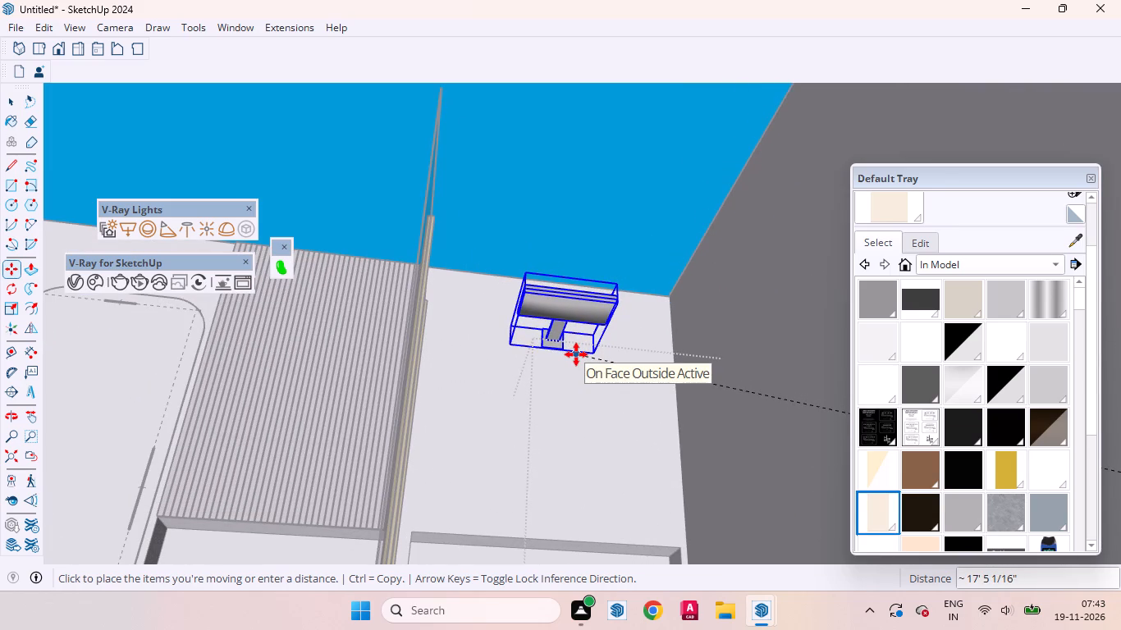
click(576, 364)
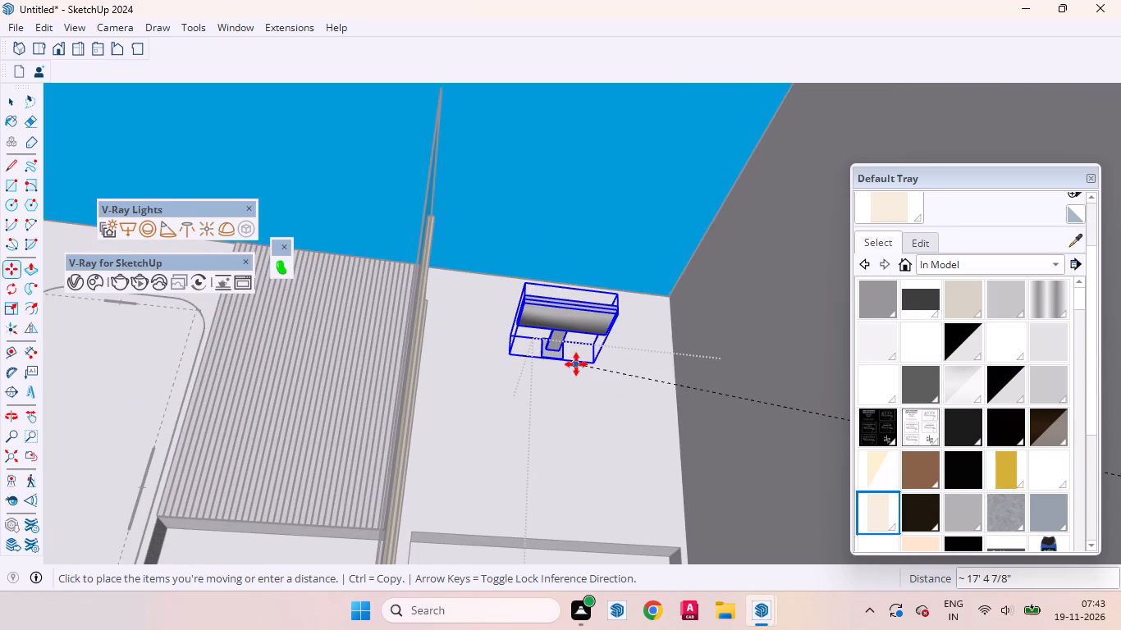
key(space)
Inspect the rain shower's placement on the bathroom's shower wall from several angles.
click(639, 189)
scroll(583, 236, up, 8)
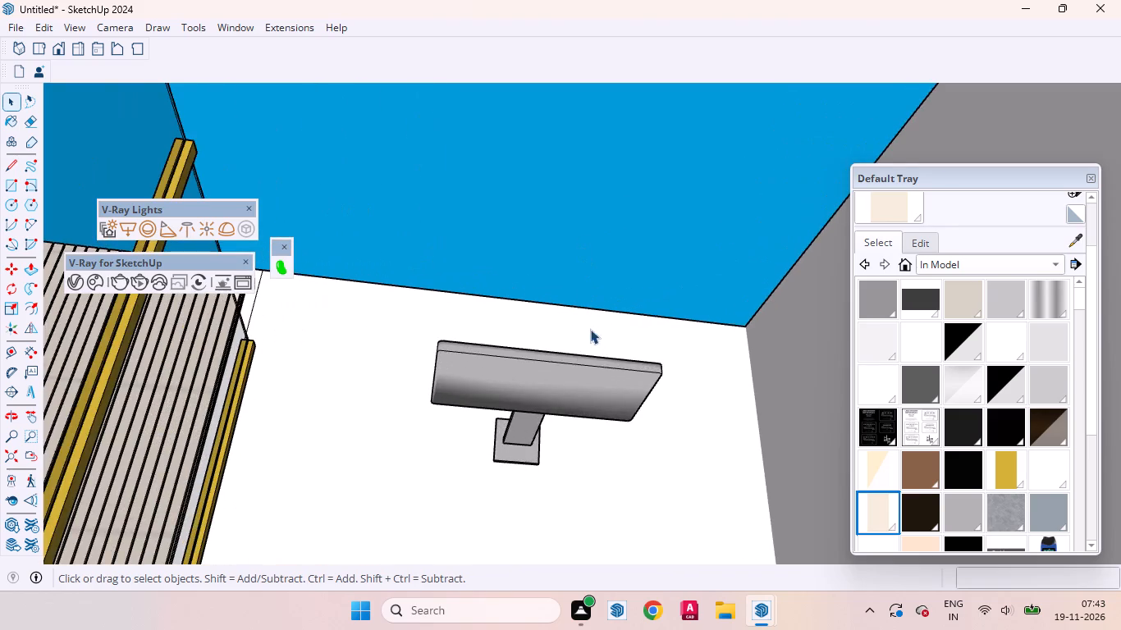
middle_drag(588, 349, 552, 562)
scroll(598, 340, down, 9)
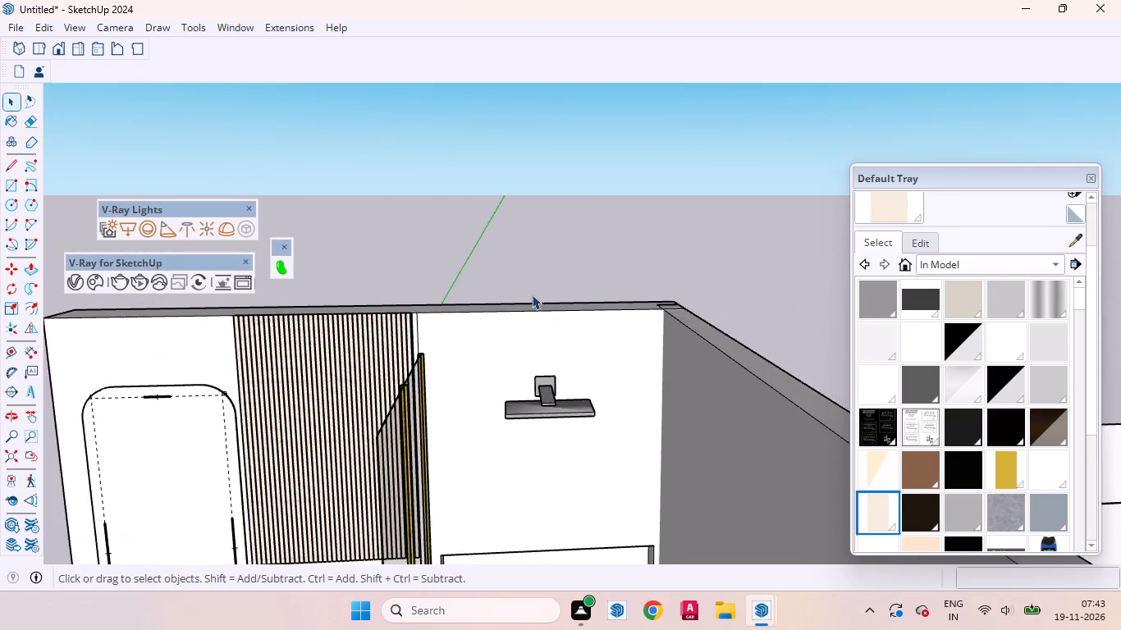
scroll(532, 294, down, 14)
scroll(611, 346, up, 4)
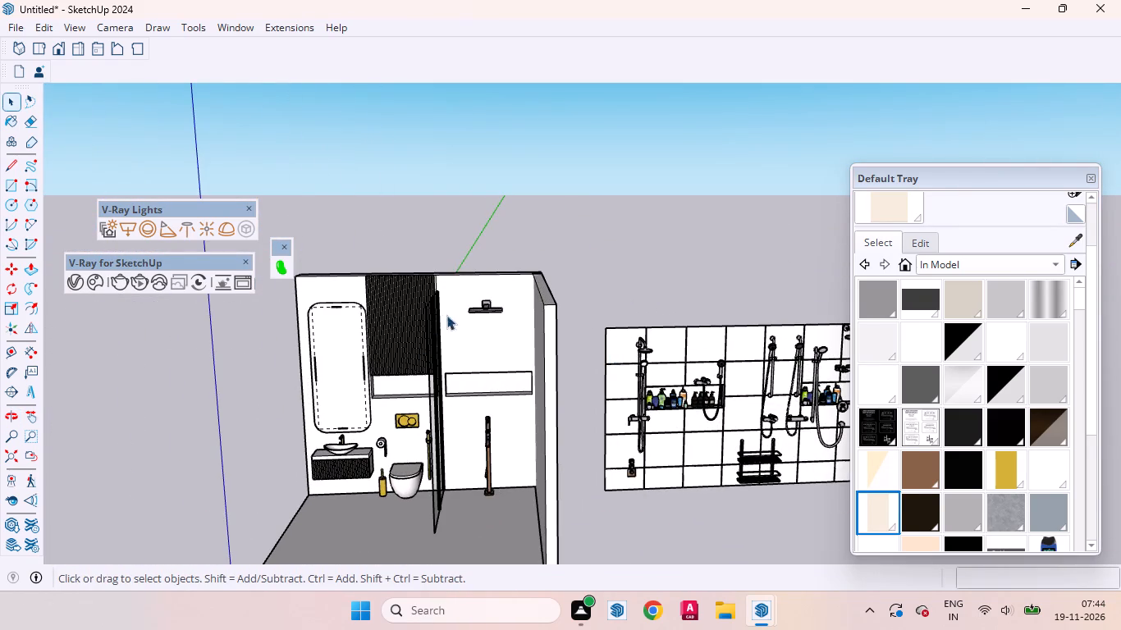
scroll(469, 317, up, 6)
middle_drag(478, 335, 609, 248)
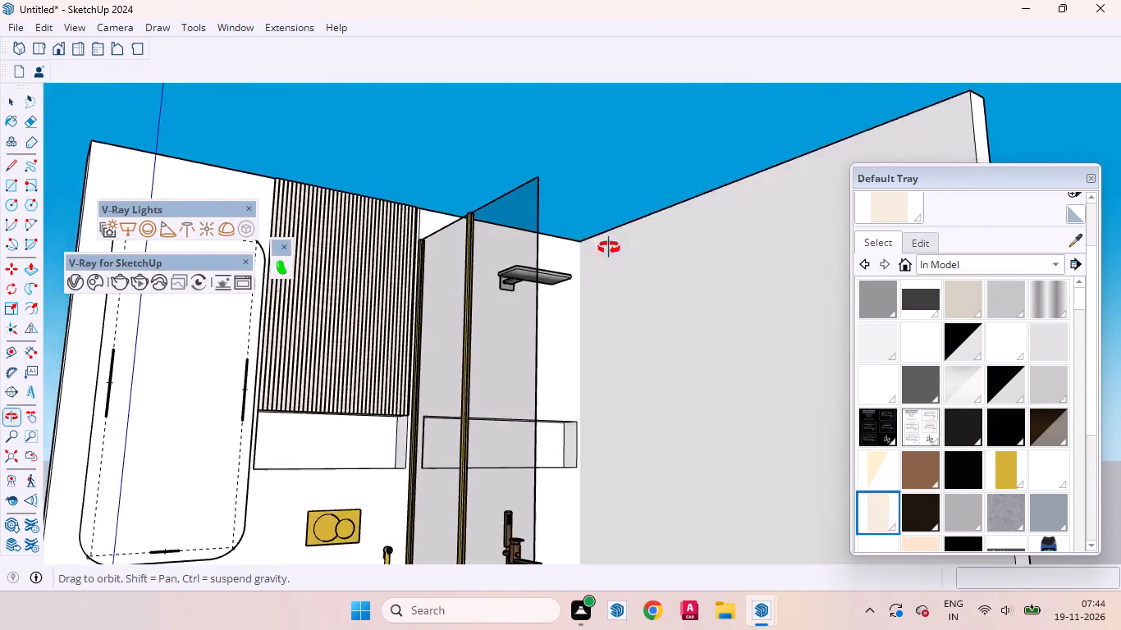
middle_drag(609, 248, 460, 289)
scroll(467, 287, down, 11)
scroll(725, 264, up, 3)
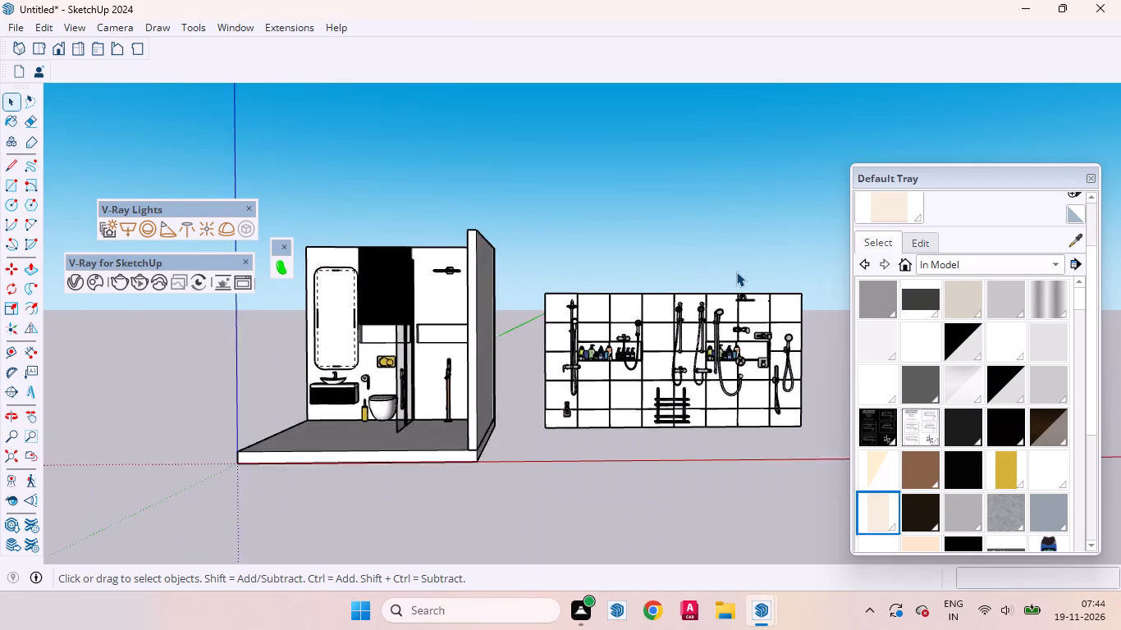
Examine the grouping of the rectangular head's nozzles left in the display beside the round rain shower.
scroll(736, 272, up, 15)
middle_drag(815, 305, 779, 185)
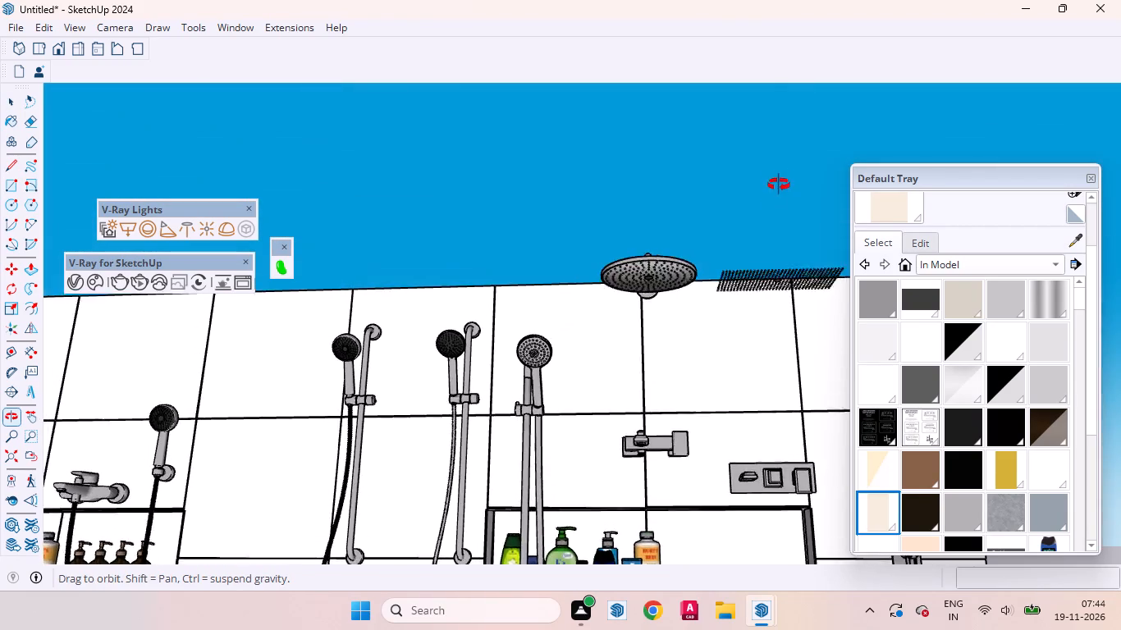
middle_drag(779, 185, 754, 144)
middle_drag(792, 269, 774, 199)
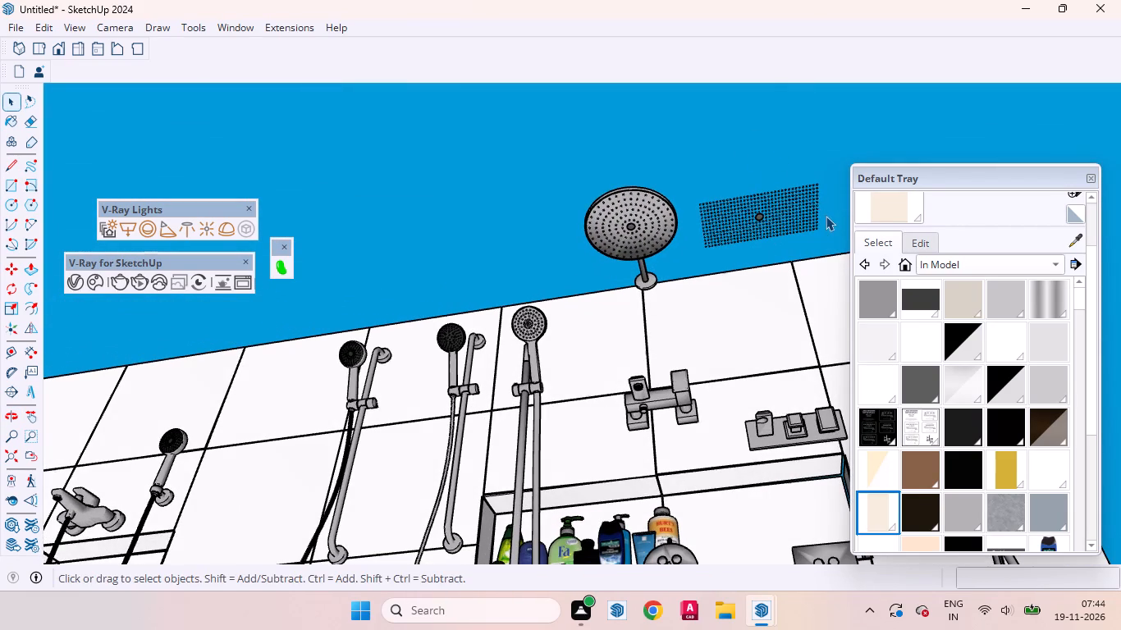
drag(830, 226, 728, 168)
double_click(739, 197)
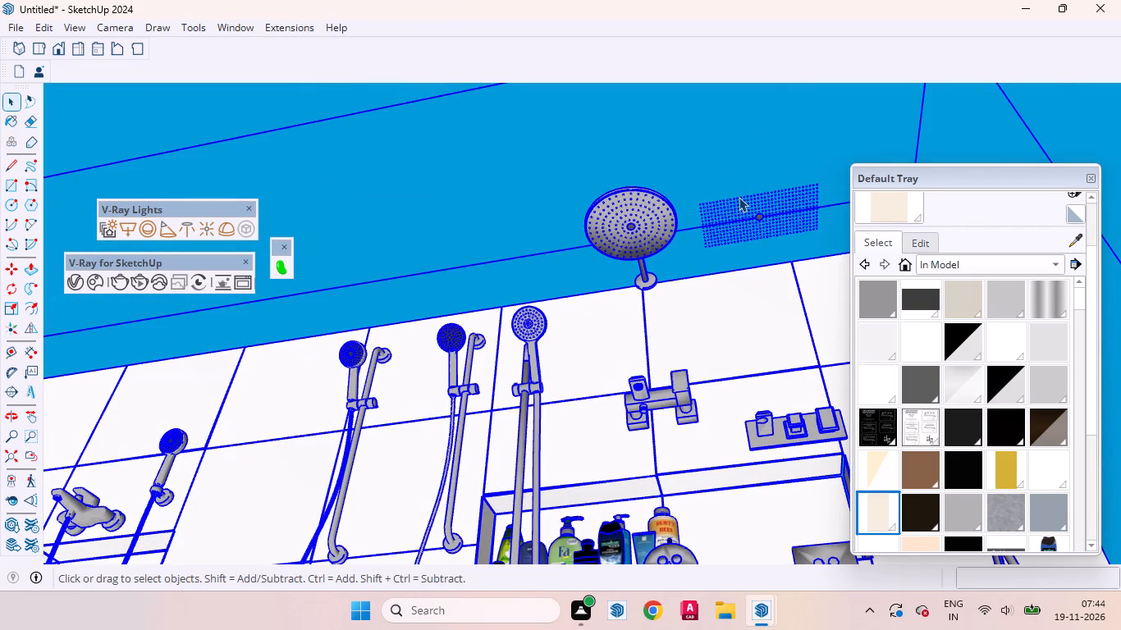
drag(824, 233, 716, 189)
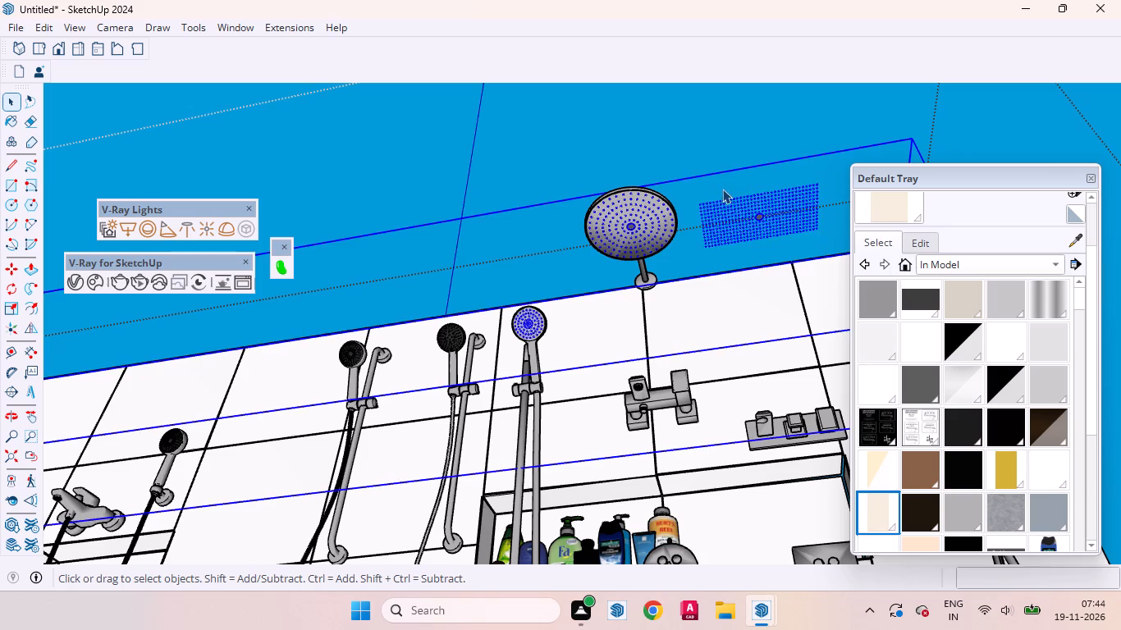
double_click(738, 277)
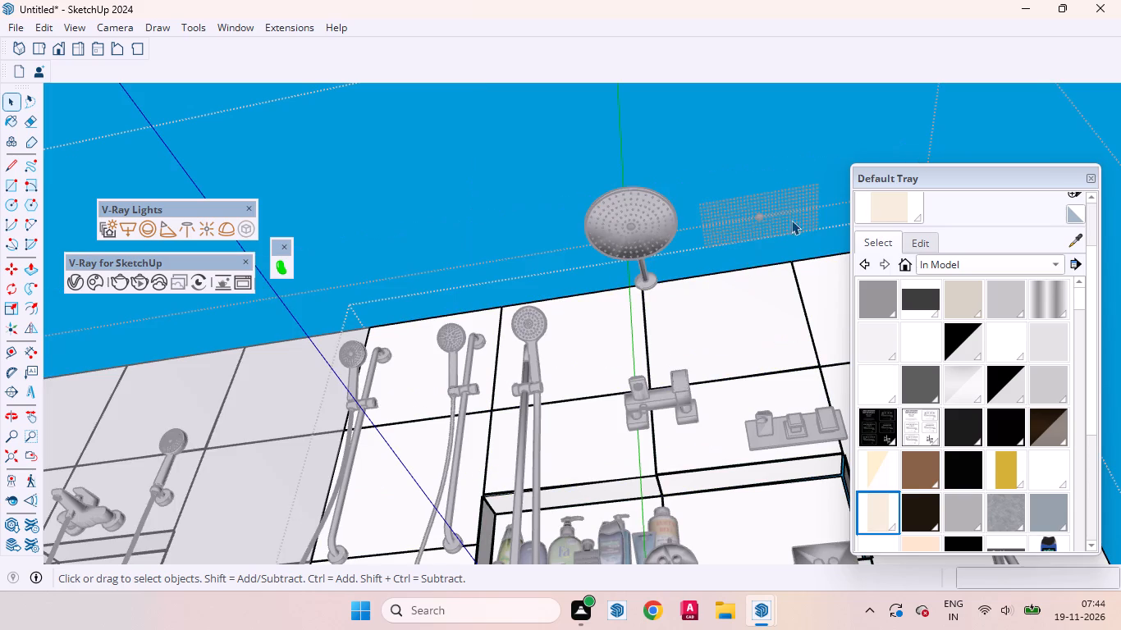
click(753, 214)
click(656, 211)
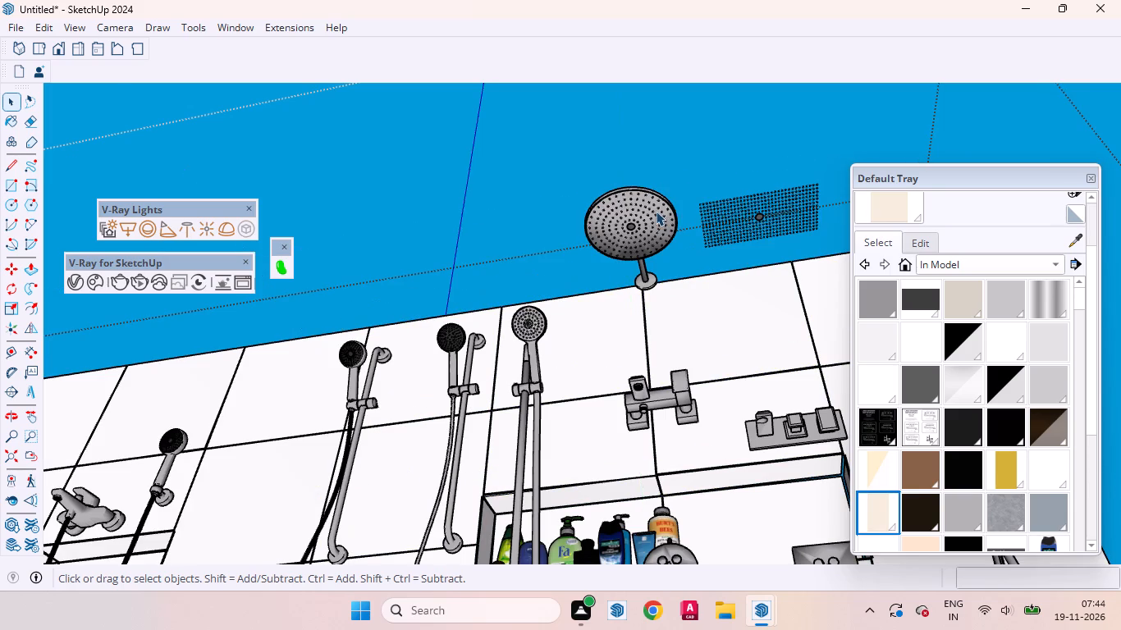
drag(826, 230, 702, 167)
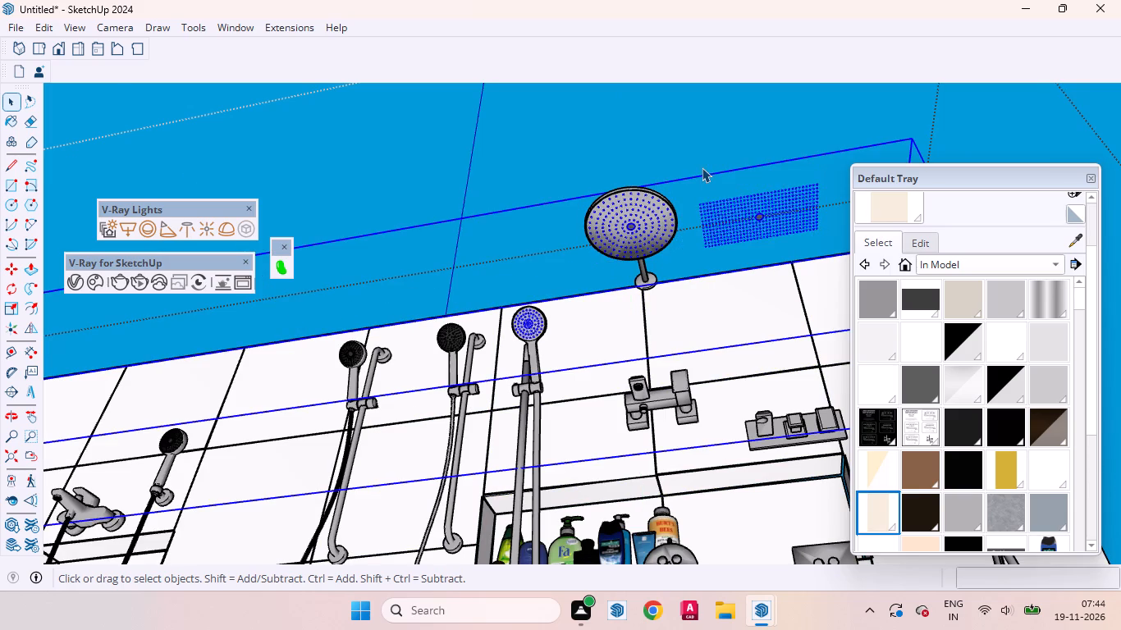
Explode the round rain shower head's group in the display.
right_click(714, 255)
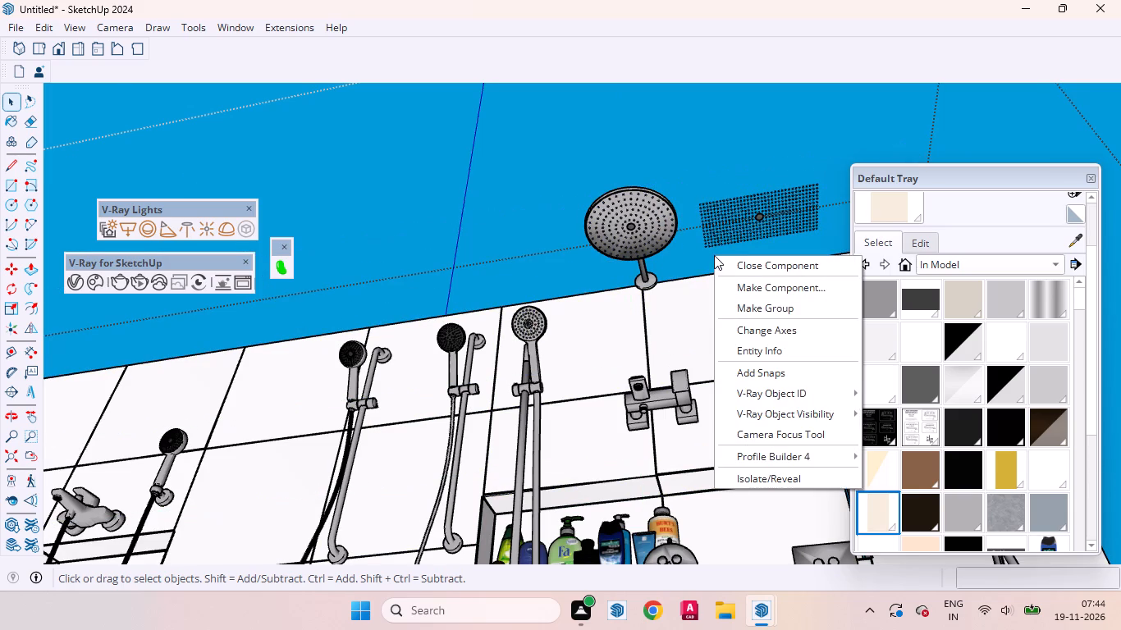
click(685, 319)
right_click(693, 322)
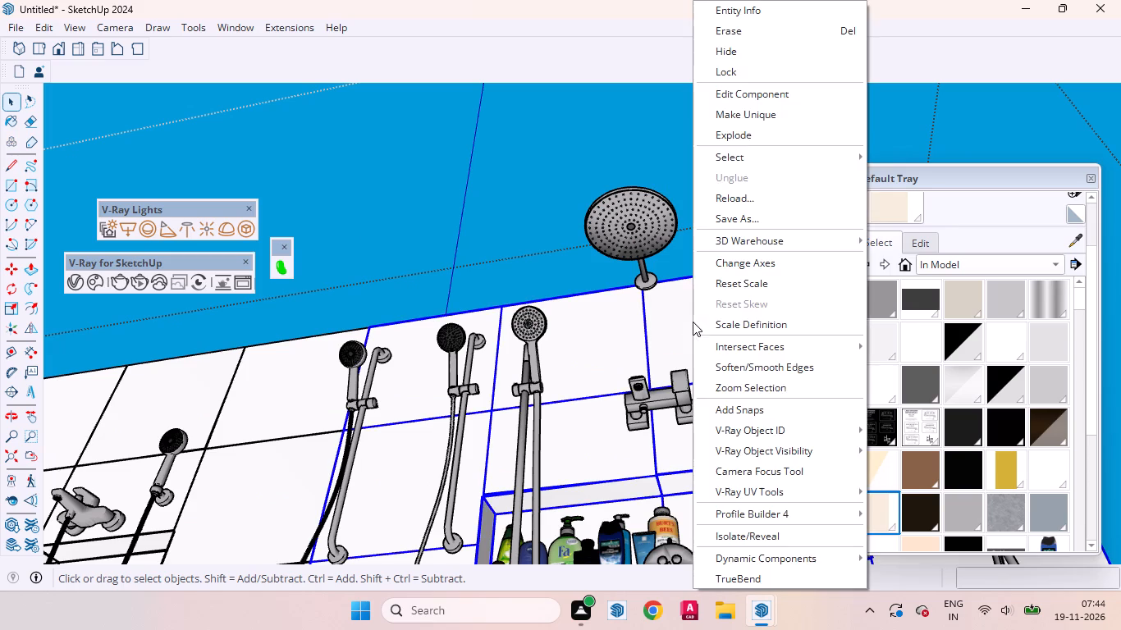
click(632, 229)
right_click(632, 228)
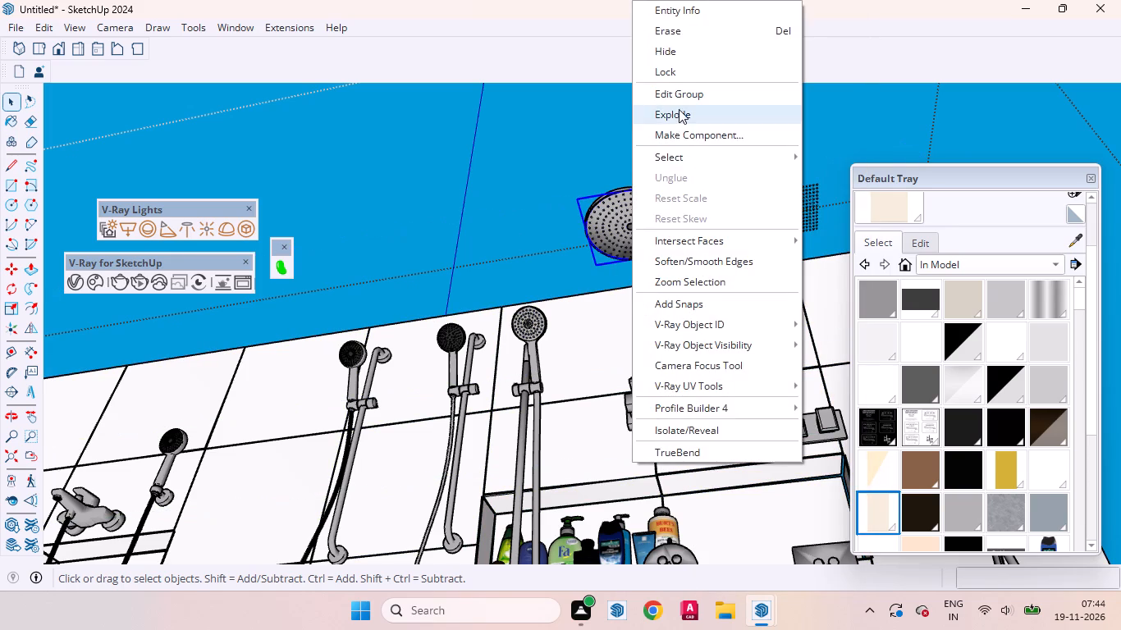
click(679, 109)
click(724, 109)
Explode the nozzle group shared by the round, rectangular and hand shower heads in the display.
drag(822, 231, 724, 171)
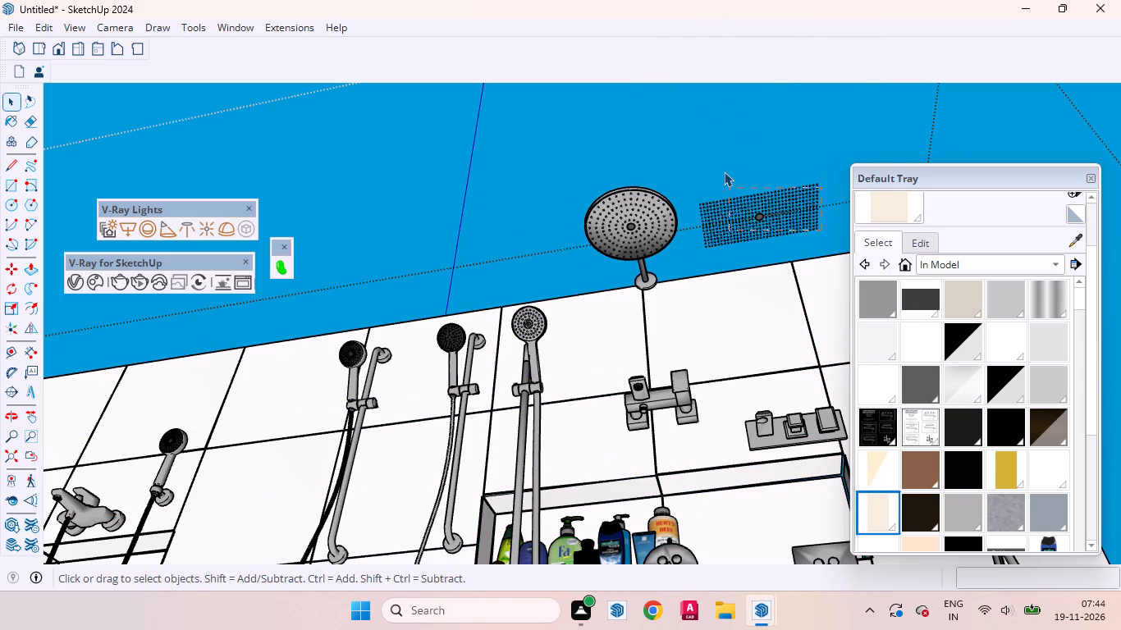
drag(724, 171, 724, 160)
right_click(733, 212)
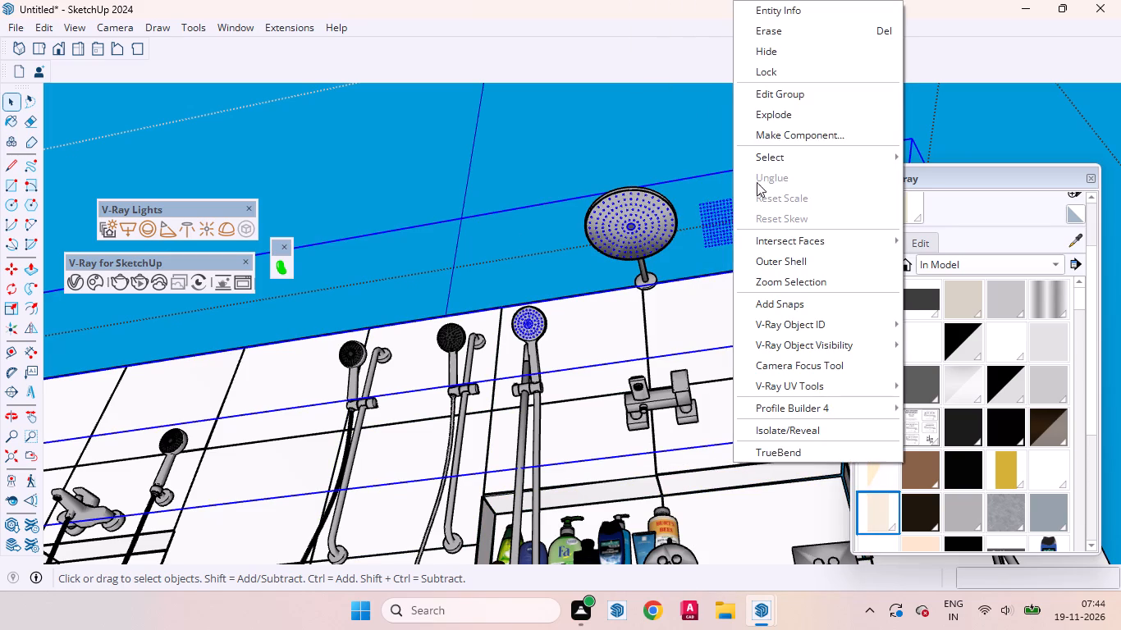
click(767, 113)
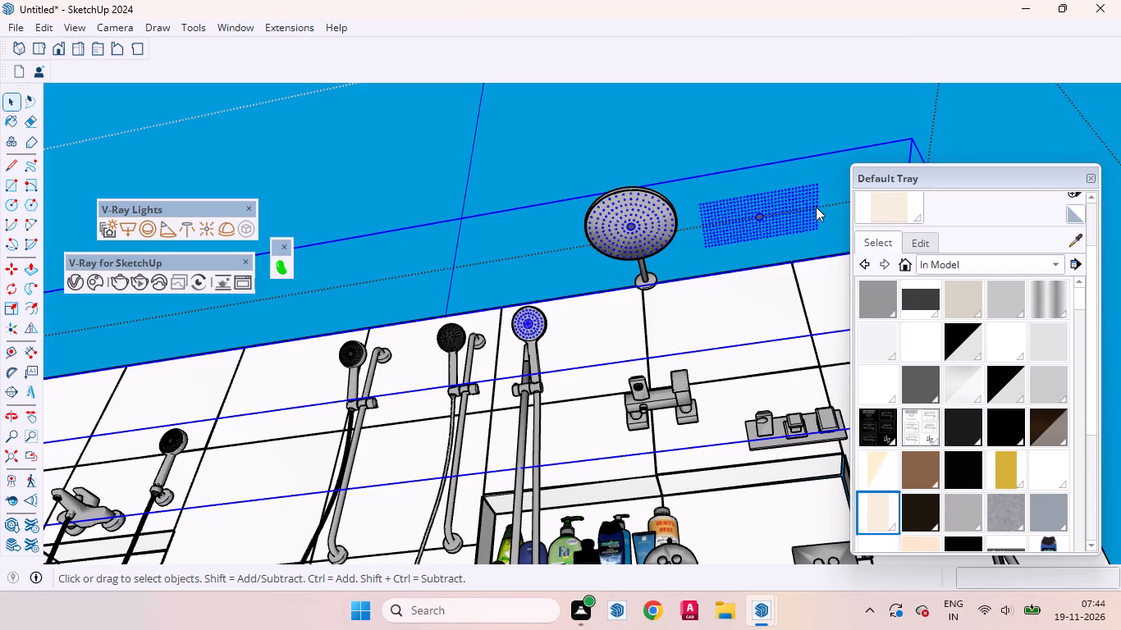
Move the rectangular head's complete nozzle grid from the display to the underside corner of the bathroom's rain shower head.
drag(817, 232, 833, 218)
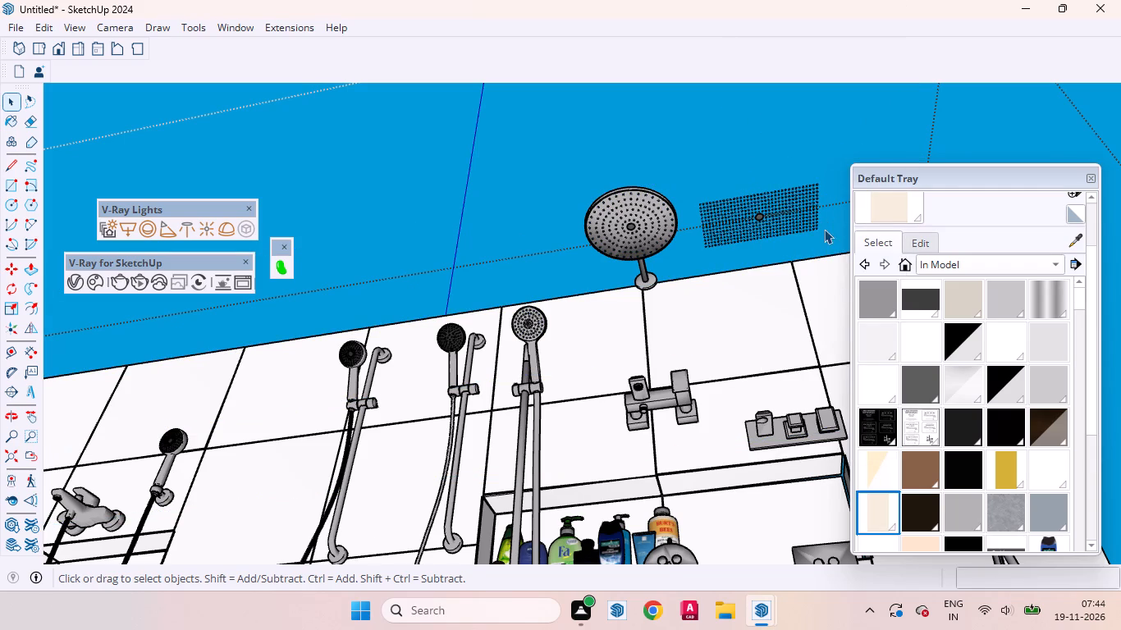
drag(817, 237, 698, 156)
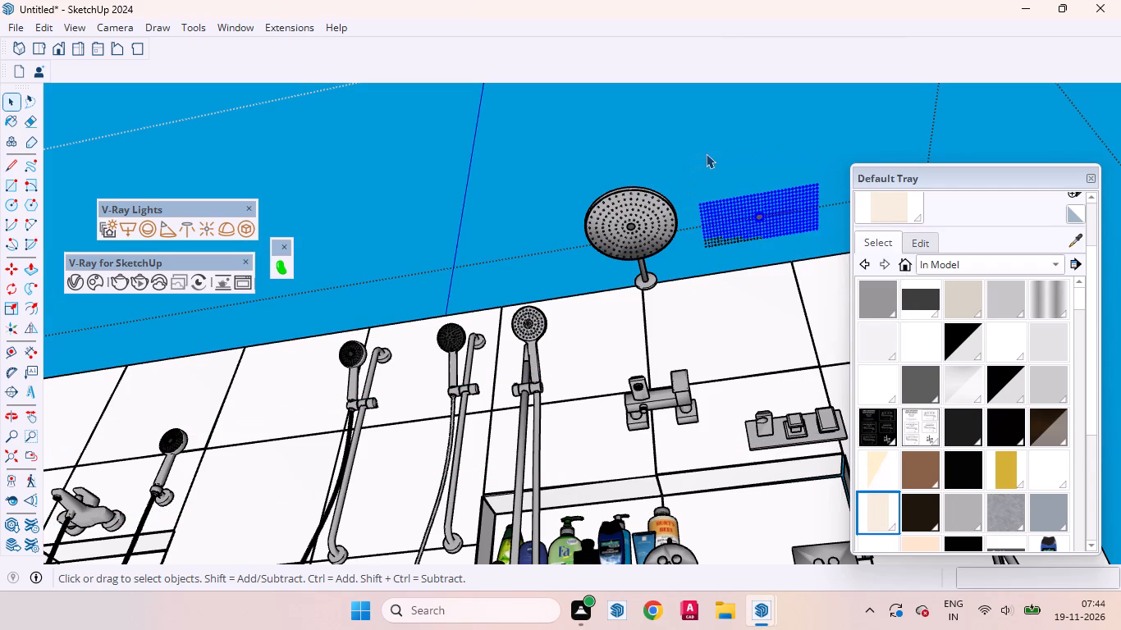
scroll(766, 235, up, 6)
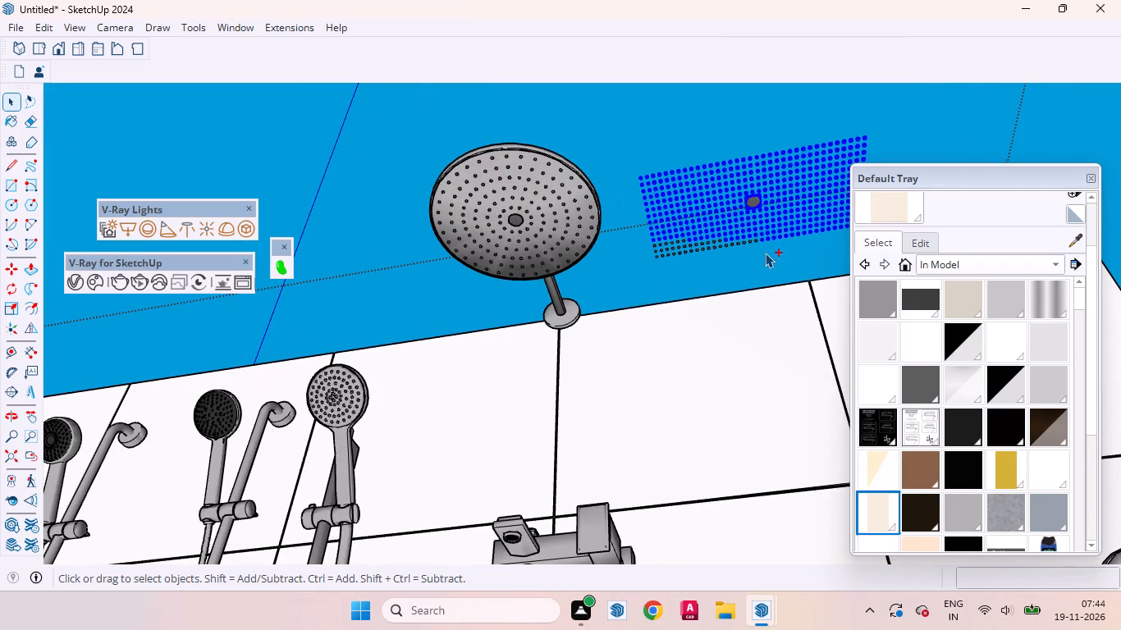
ctrl+drag(766, 253, 637, 208)
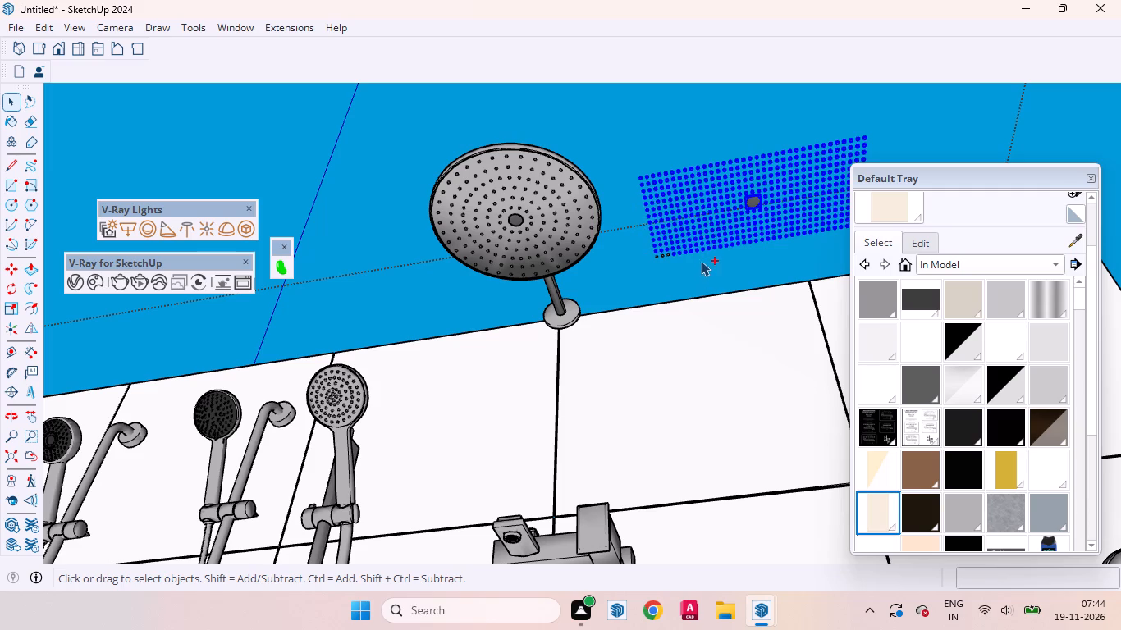
ctrl+drag(689, 269, 649, 226)
ctrl+click(751, 200)
scroll(730, 216, down, 4)
scroll(724, 227, up, 1)
scroll(724, 231, down, 2)
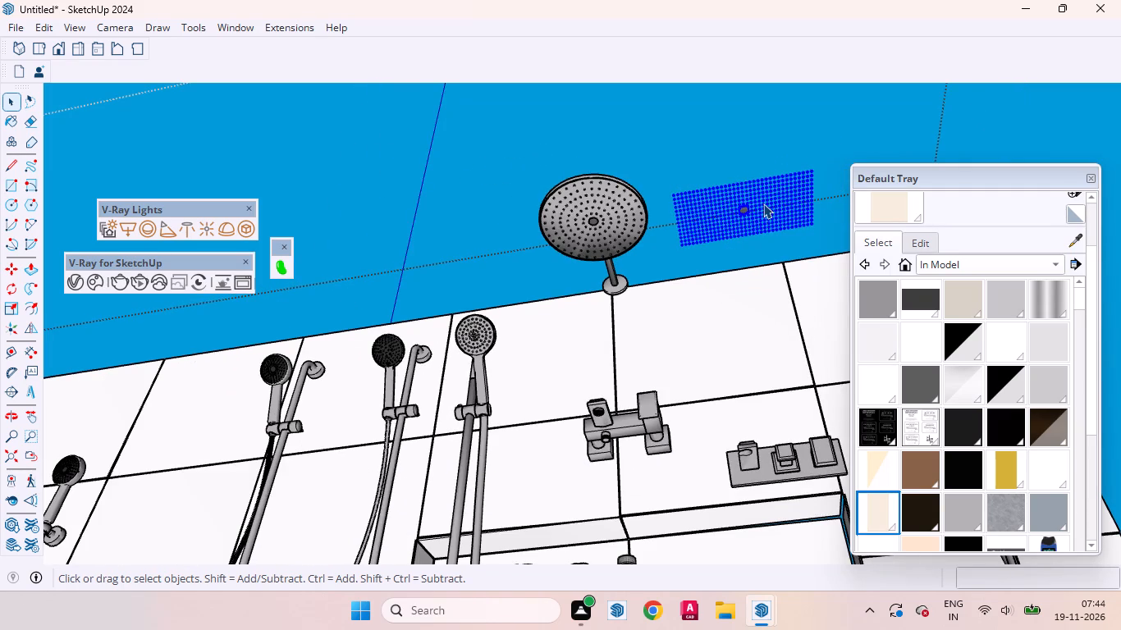
key(m)
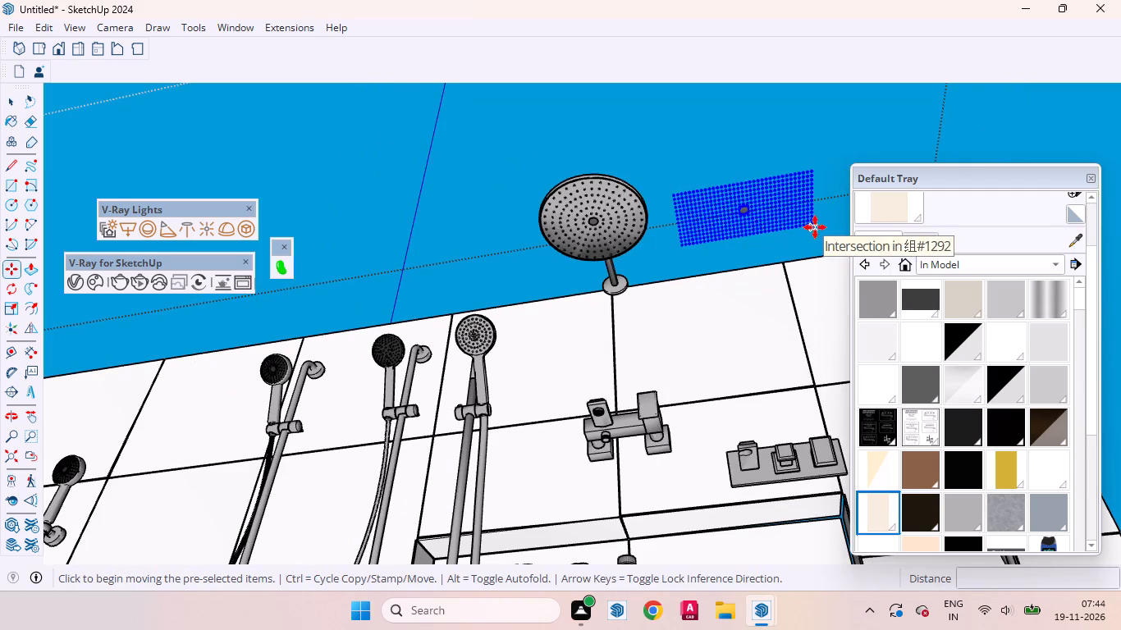
click(815, 227)
scroll(776, 272, down, 13)
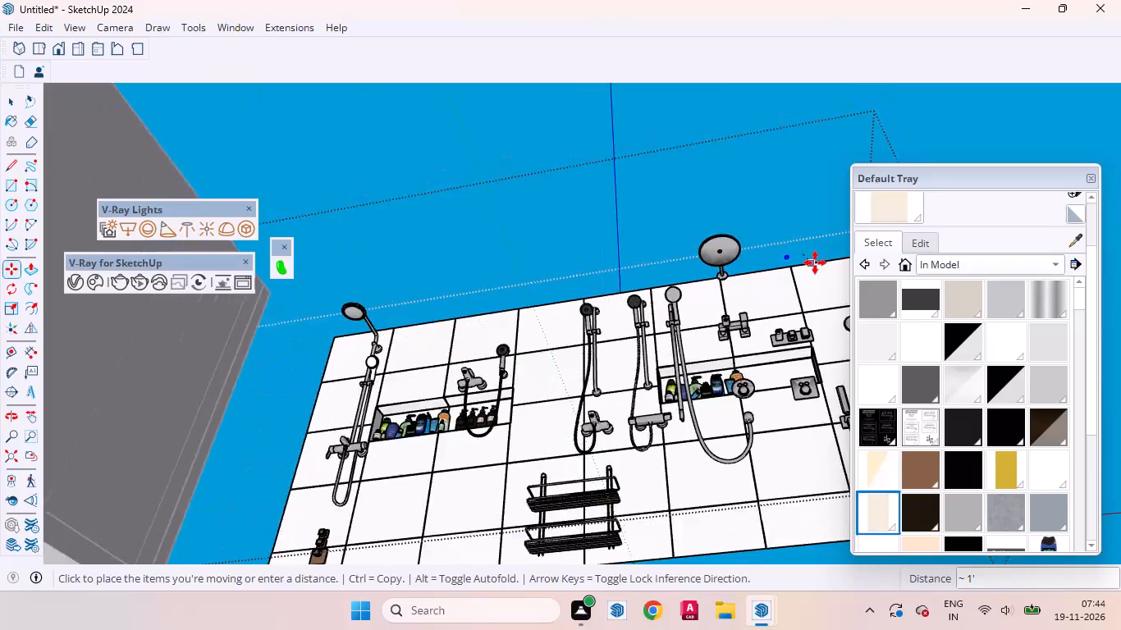
scroll(815, 262, down, 11)
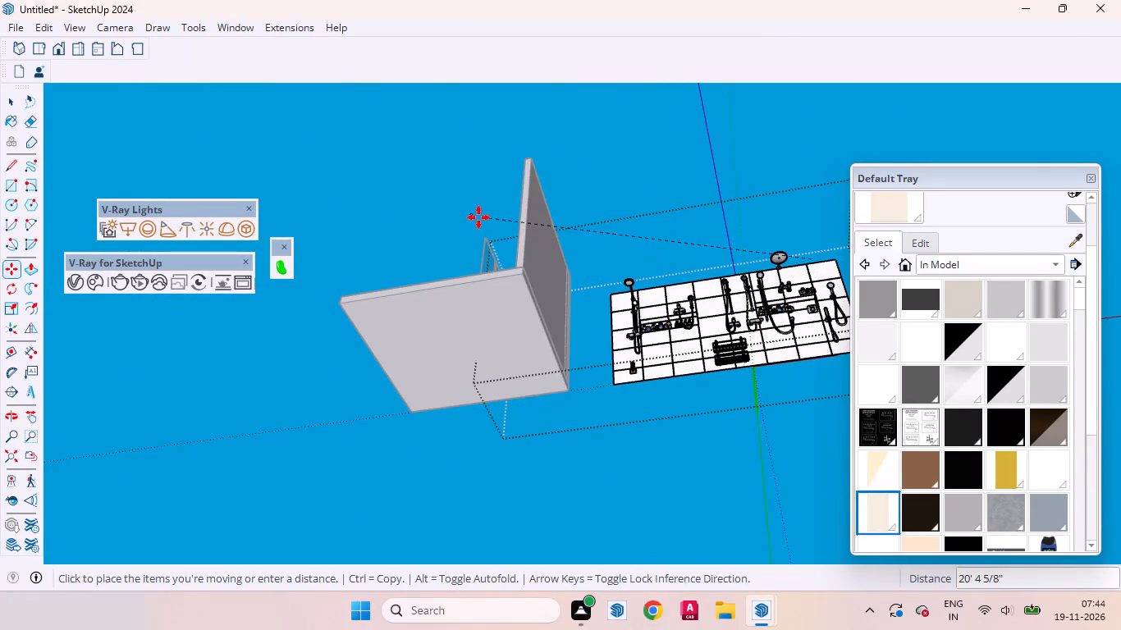
scroll(471, 221, up, 3)
middle_drag(497, 248, 689, 411)
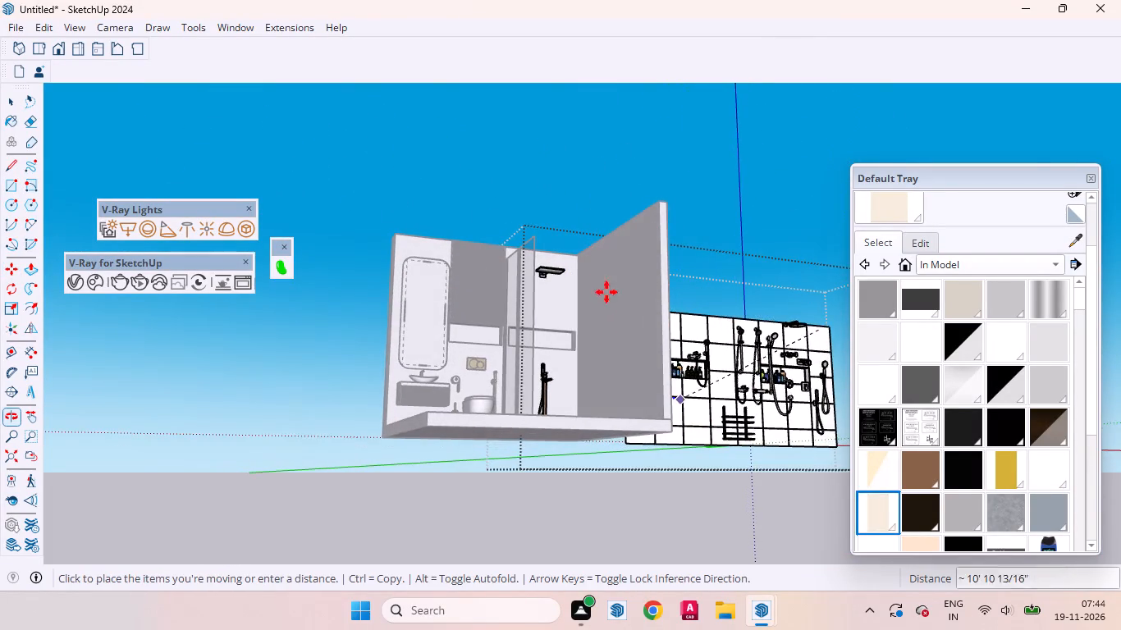
scroll(597, 276, up, 20)
scroll(597, 276, up, 7)
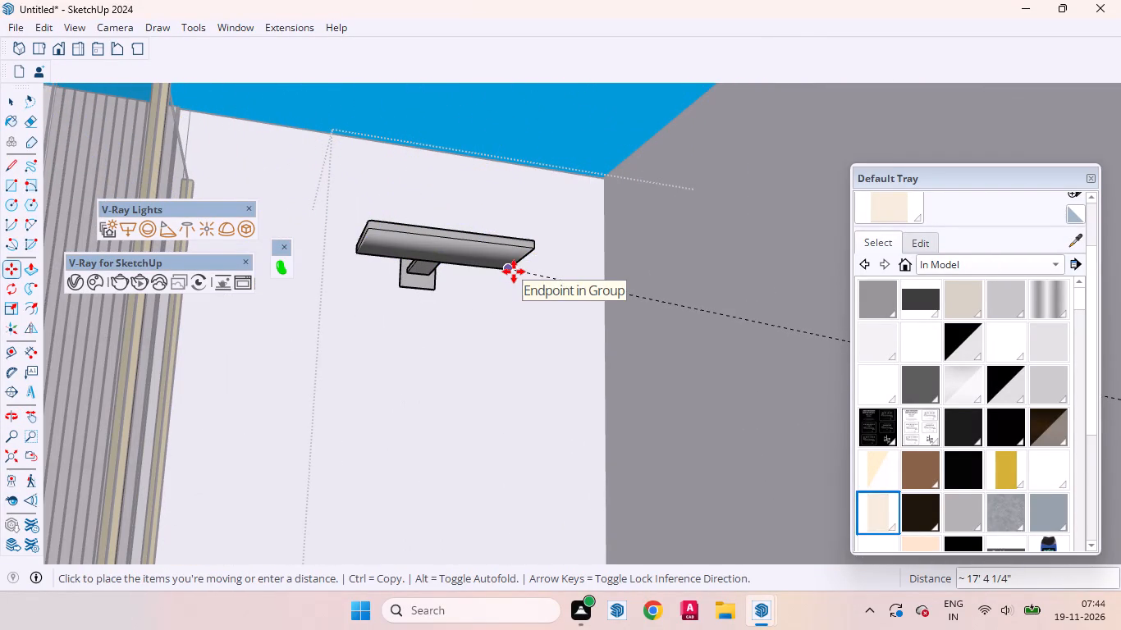
click(512, 278)
Move the nozzle grid about 7 5/16" straight down below the rectangular rain shower head.
scroll(520, 267, up, 4)
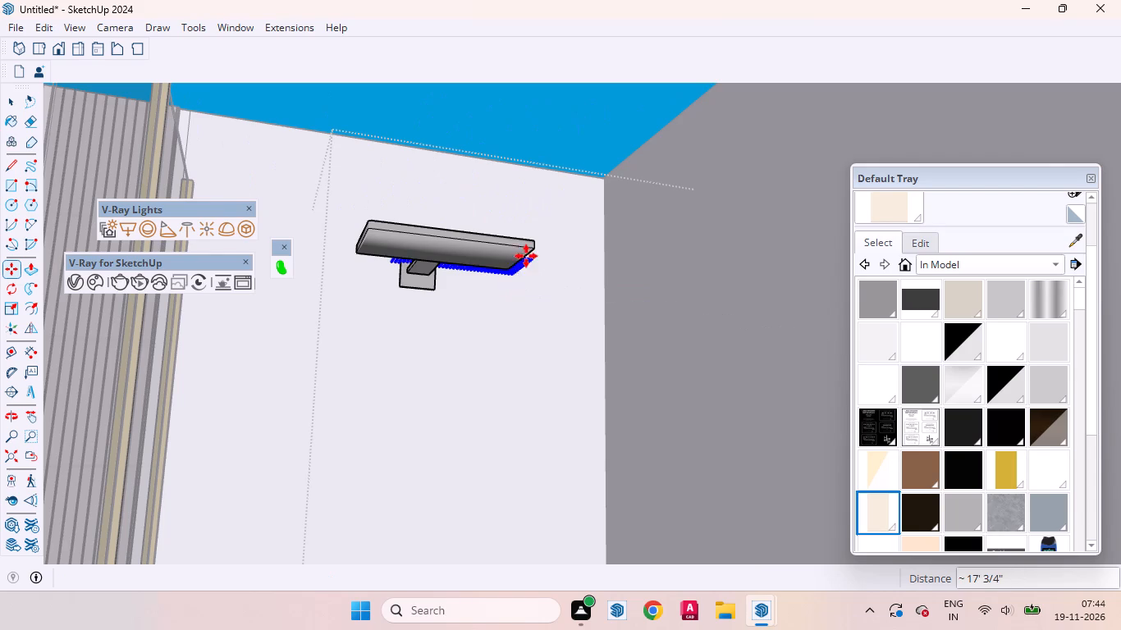
scroll(526, 256, up, 8)
middle_drag(534, 300, 432, 268)
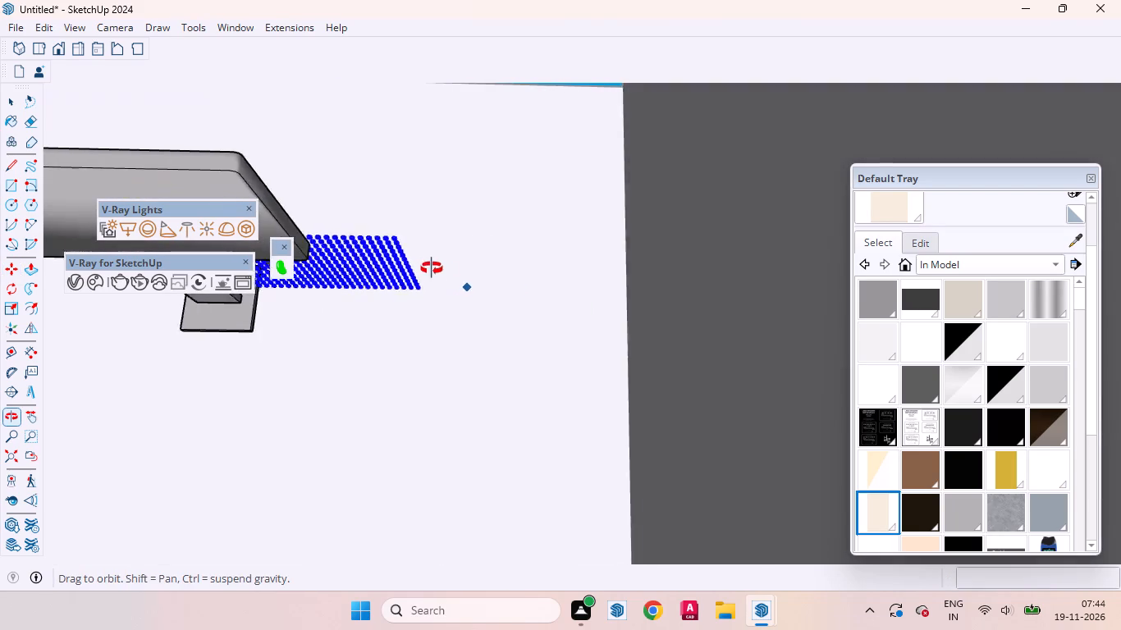
middle_drag(432, 268, 446, 272)
scroll(446, 280, up, 3)
click(427, 295)
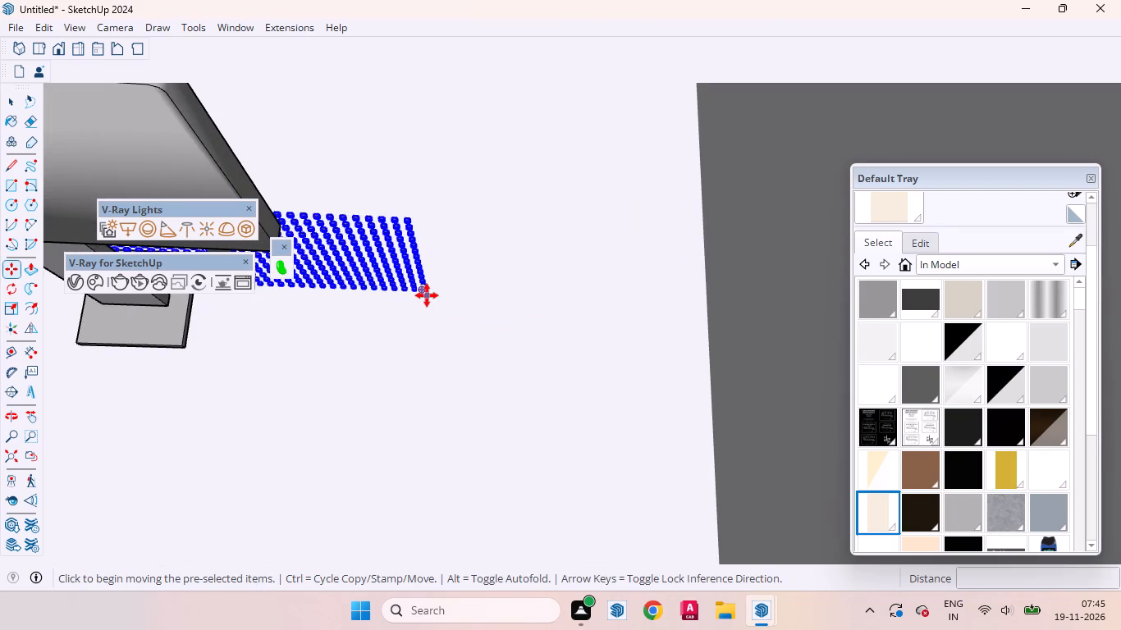
scroll(492, 294, down, 5)
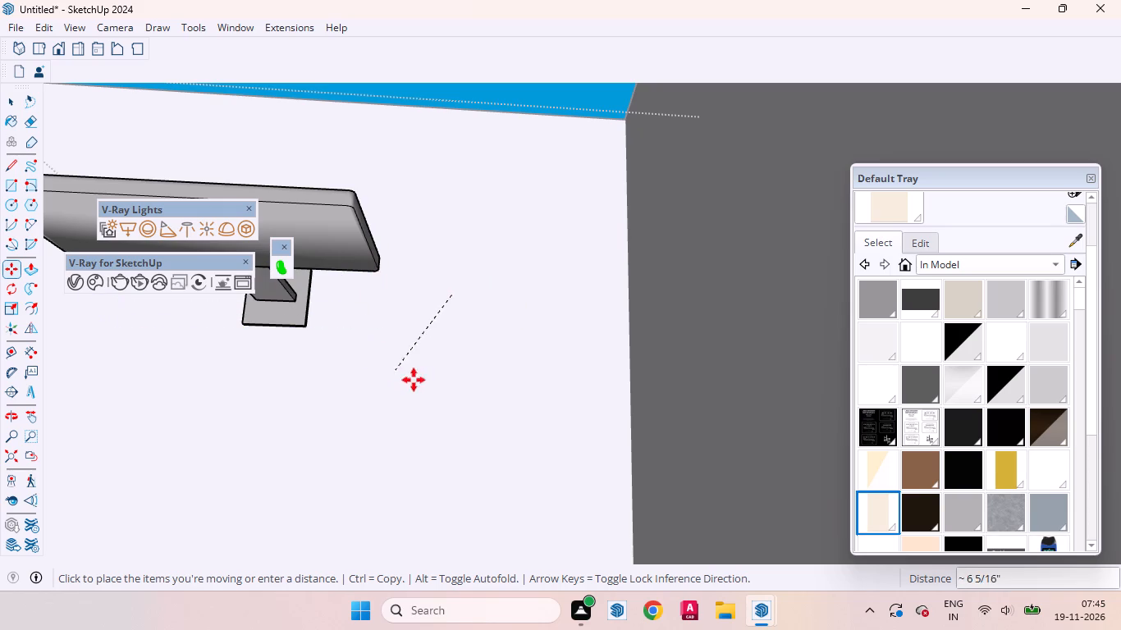
key(Up)
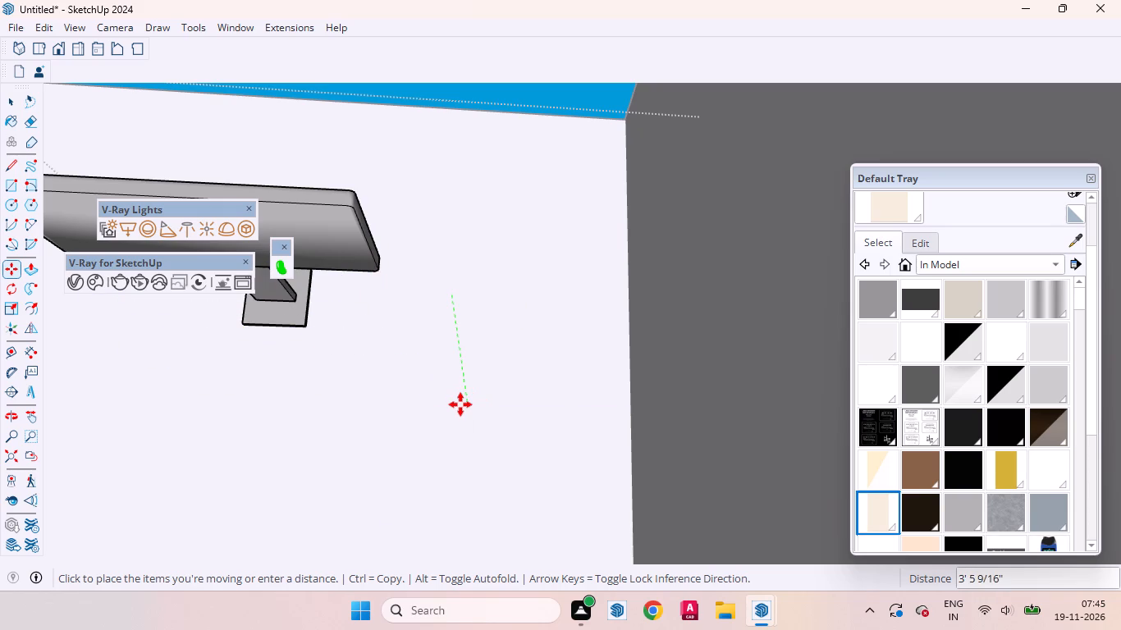
click(460, 400)
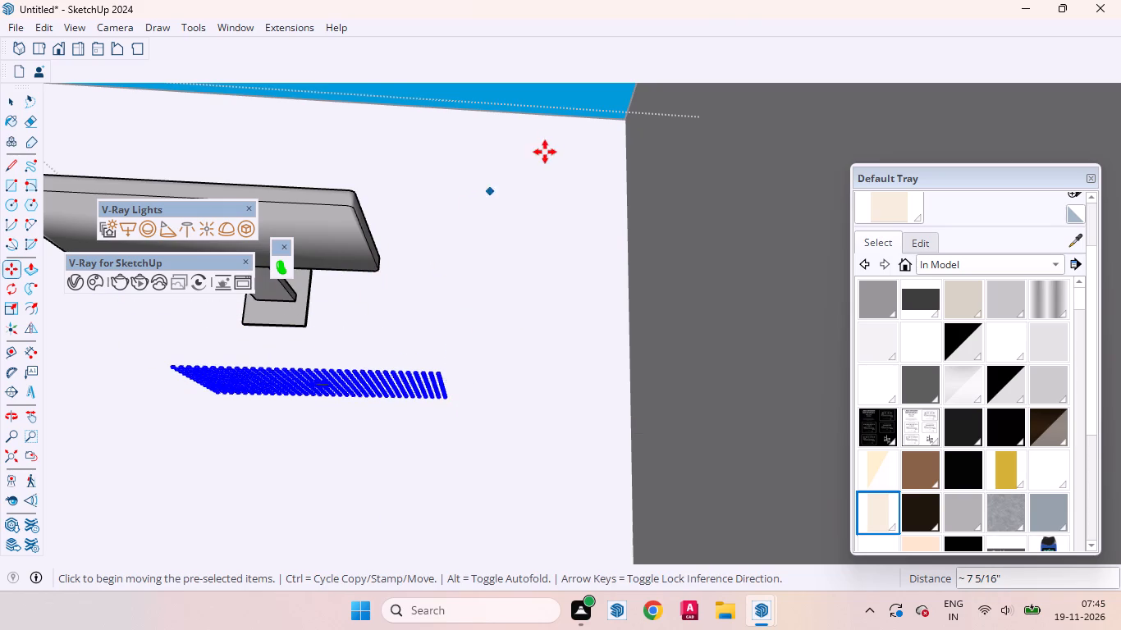
Try to place the nozzle grid on the shower head's underside by moving its corner about 1' 4 1/16" to the head's corner.
scroll(548, 151, down, 6)
middle_drag(515, 300, 774, 478)
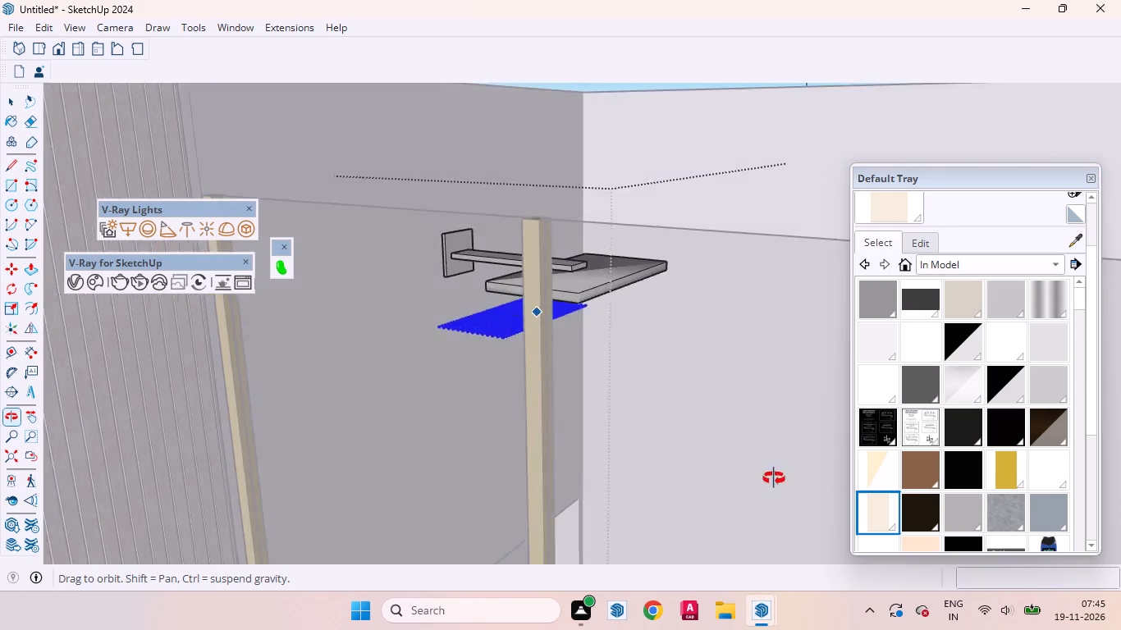
middle_drag(774, 478, 568, 489)
scroll(550, 182, up, 6)
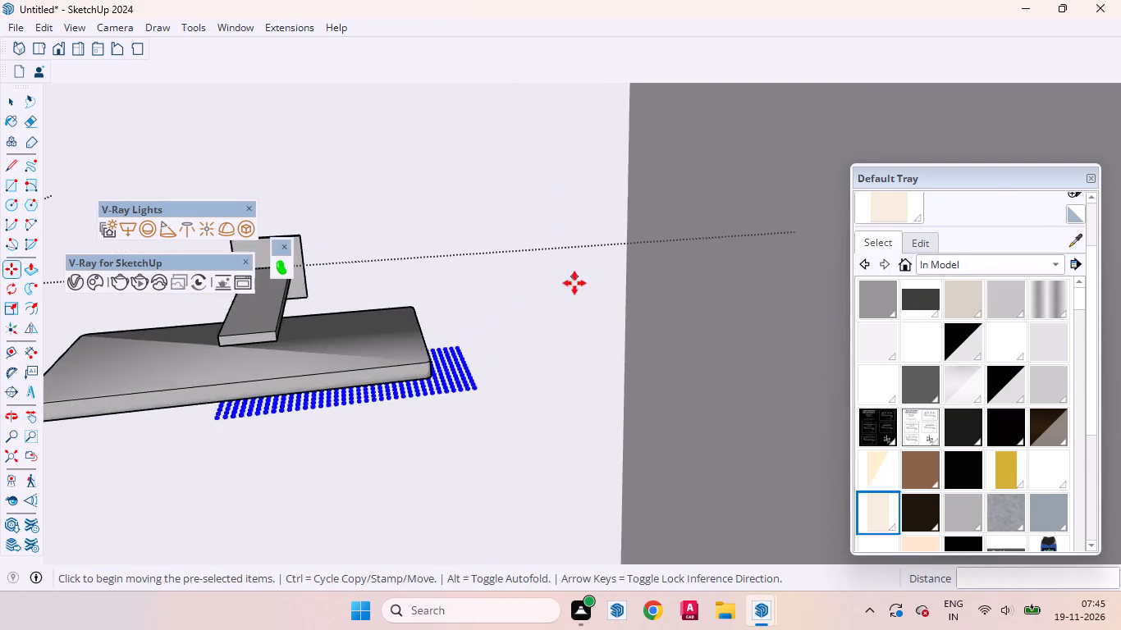
scroll(574, 283, up, 2)
middle_drag(506, 343, 414, 107)
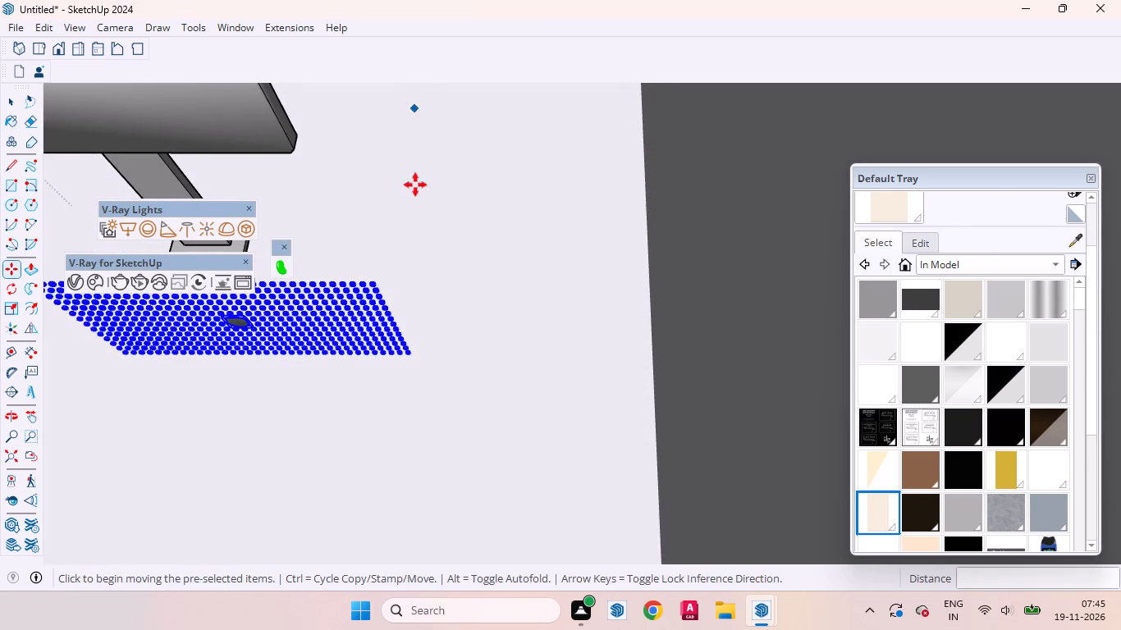
click(414, 356)
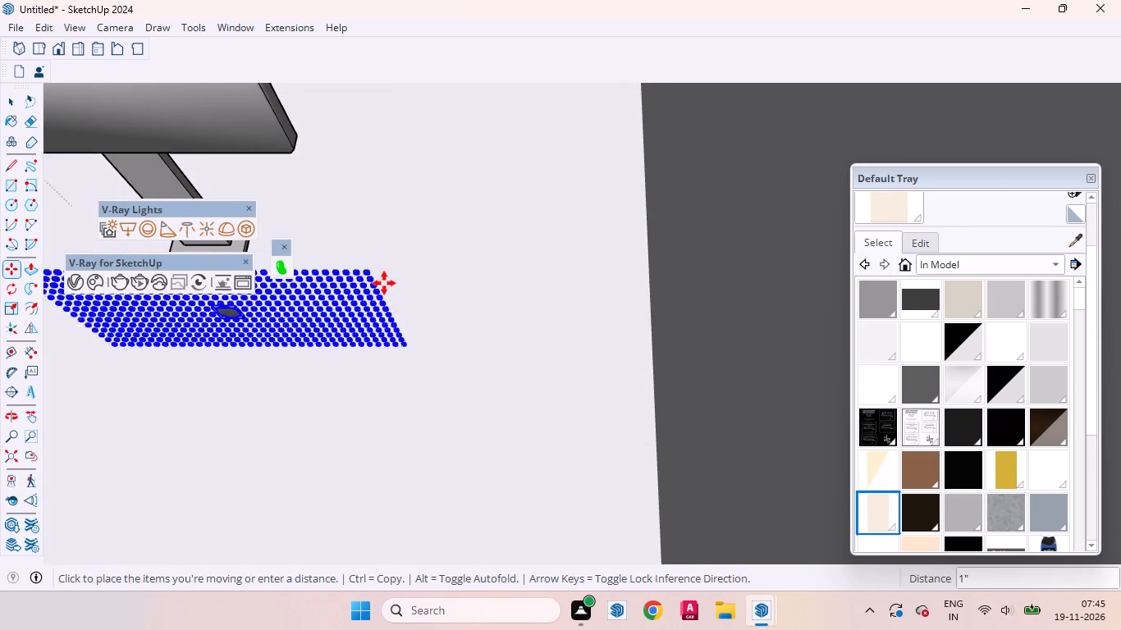
click(281, 148)
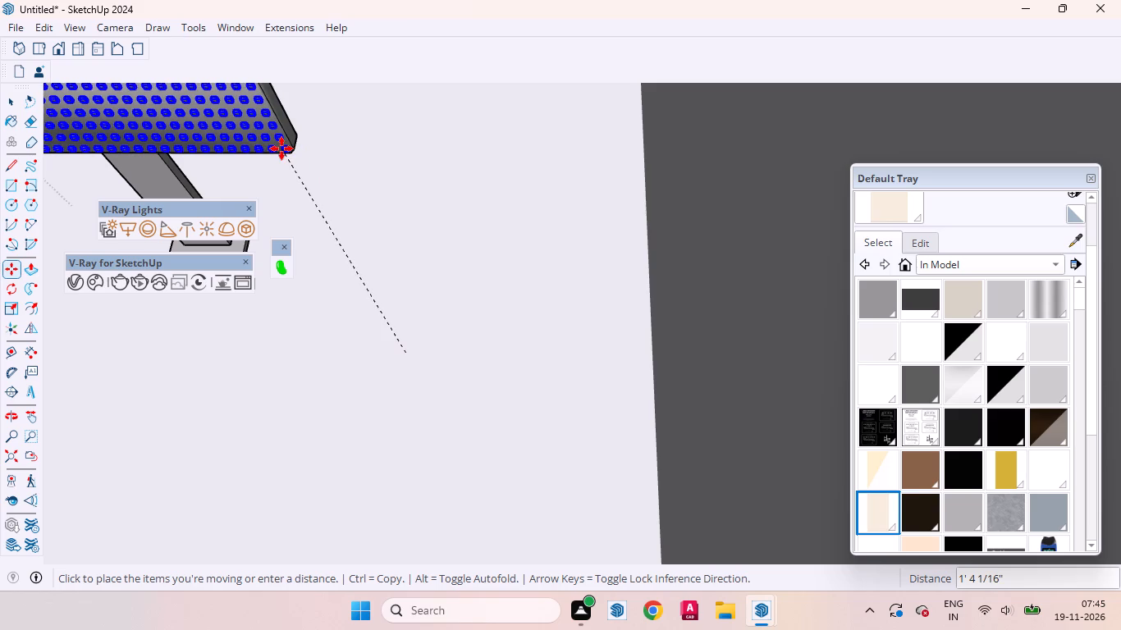
key(space)
Inspect the nozzle grid's position relative to the rain shower head from below, the front and above.
scroll(525, 157, down, 11)
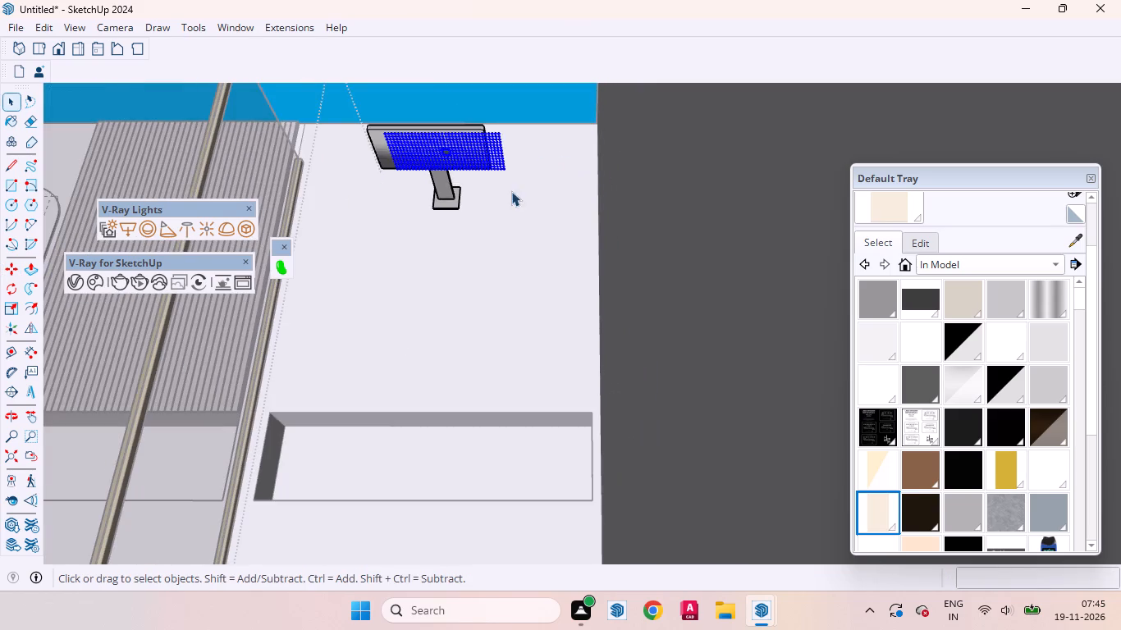
middle_drag(507, 184, 517, 107)
middle_drag(517, 118, 618, 406)
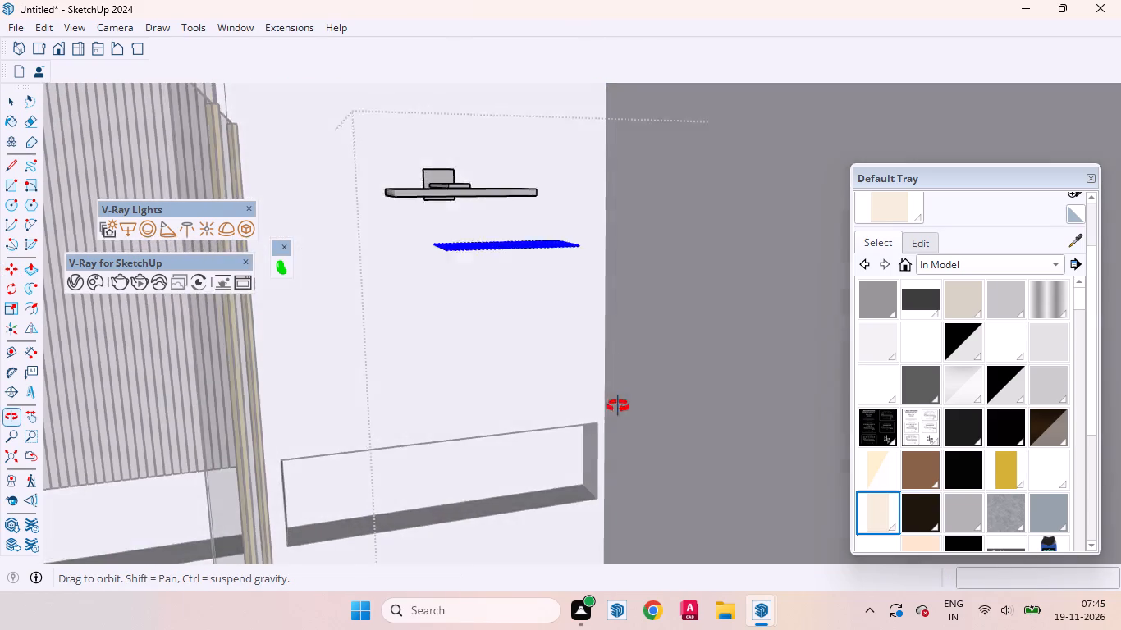
middle_drag(618, 406, 849, 558)
scroll(731, 454, up, 8)
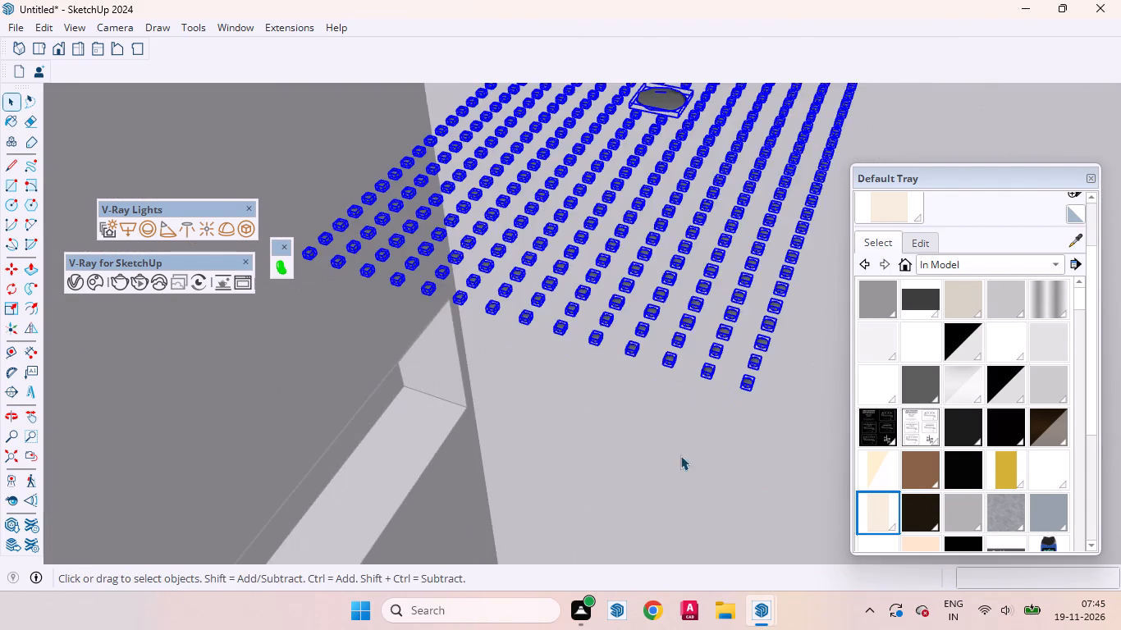
middle_drag(599, 402, 455, 455)
scroll(605, 327, down, 8)
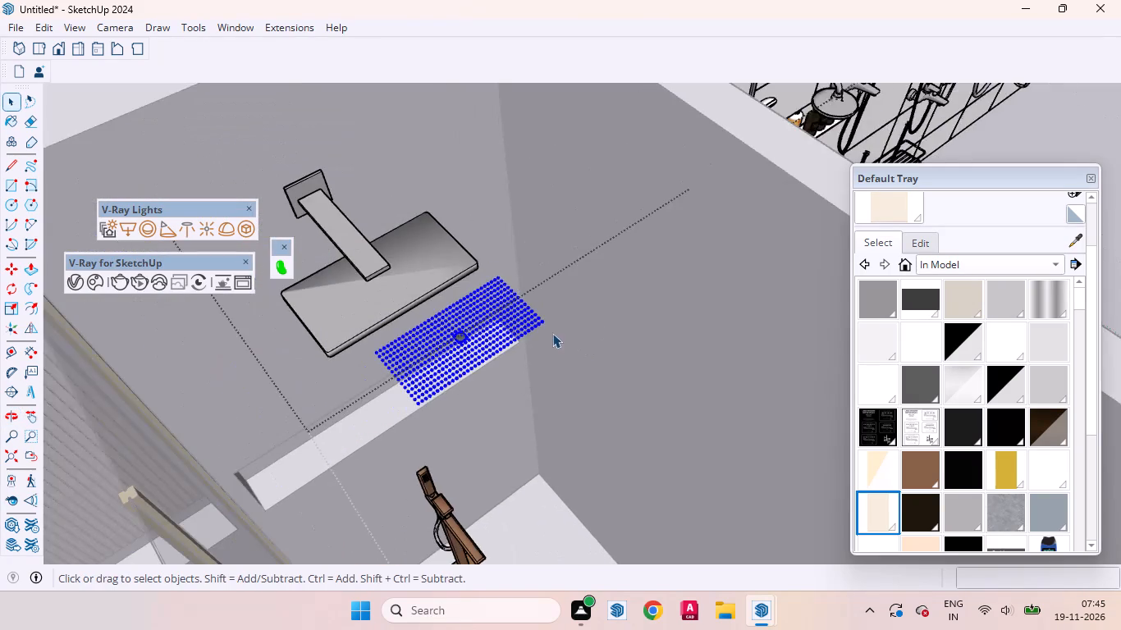
middle_drag(522, 342, 240, 377)
scroll(247, 229, up, 4)
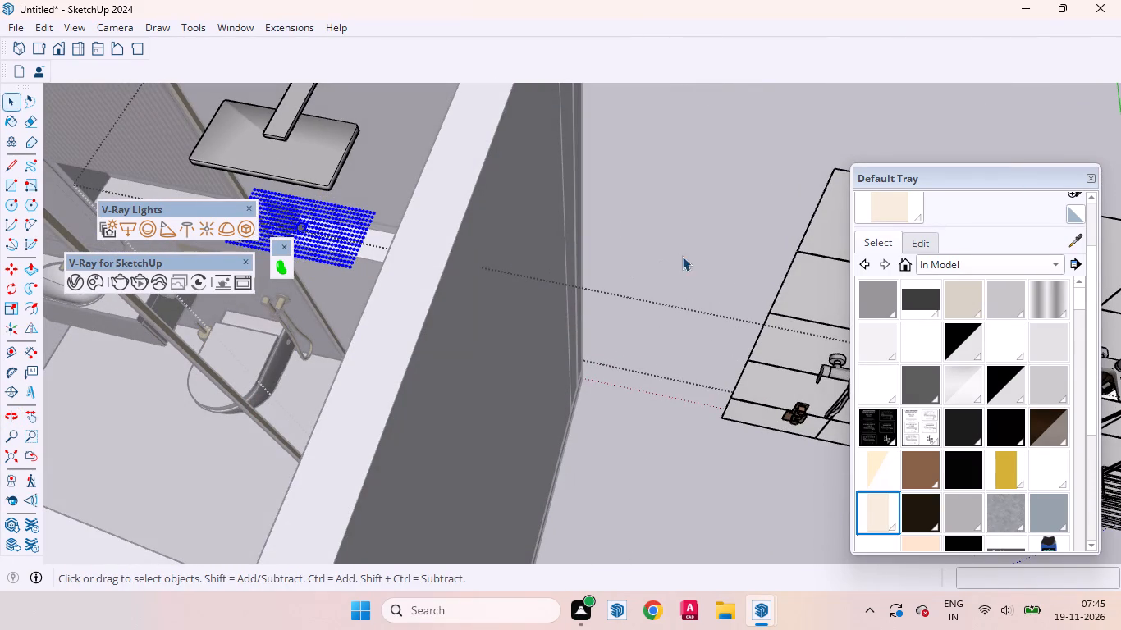
Leave the display group's editing and hide the bathroom's side wall beside the shower.
key(space)
click(733, 207)
click(722, 226)
scroll(724, 213, down, 8)
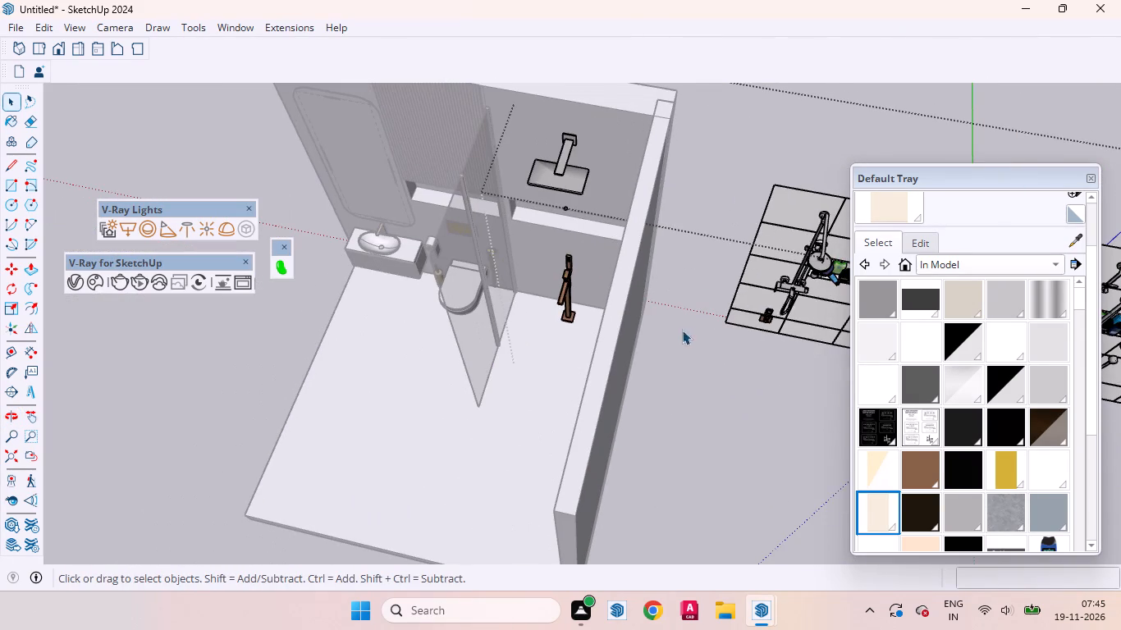
click(622, 336)
scroll(588, 205, down, 9)
double_click(689, 390)
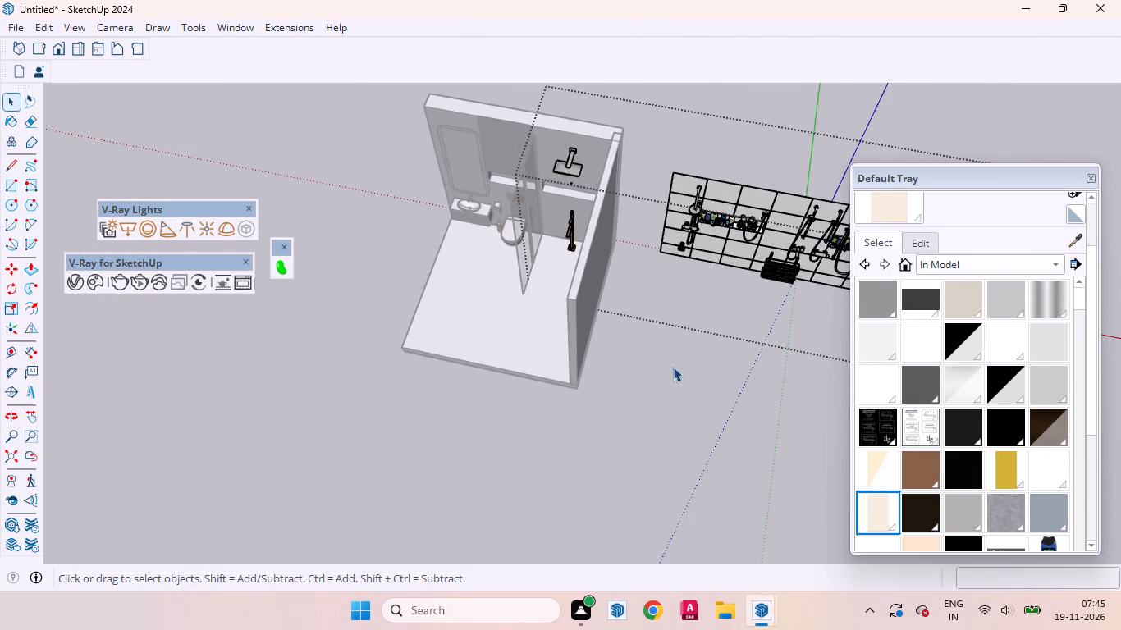
click(722, 426)
click(589, 273)
right_click(589, 273)
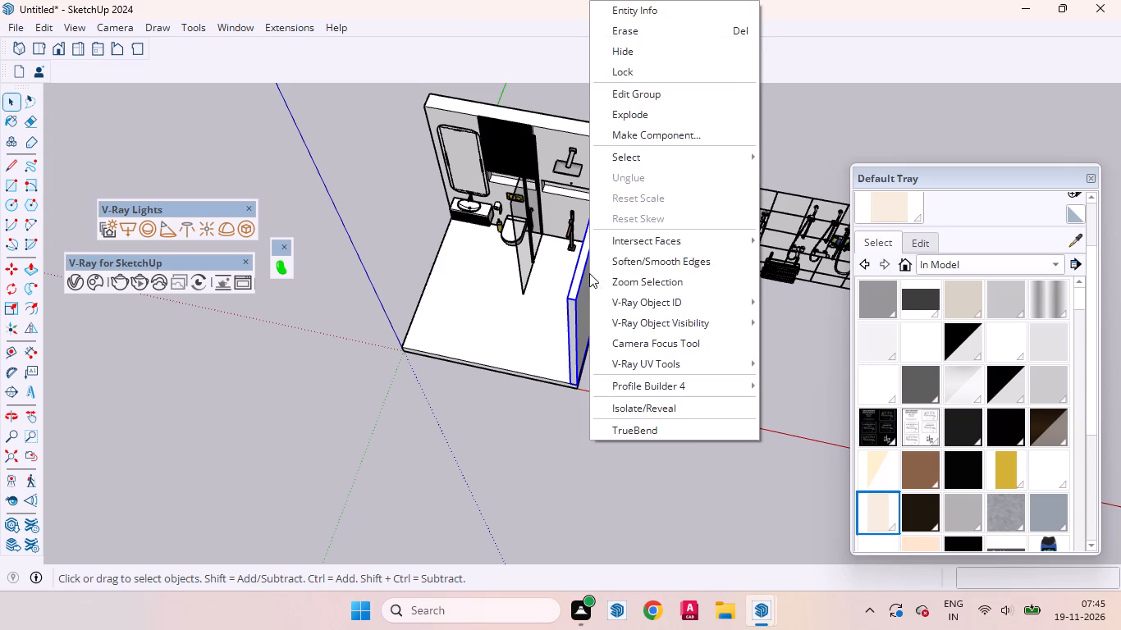
click(627, 52)
Open the shower group for editing and make all nozzles of the grid below the rain shower head one group.
click(565, 170)
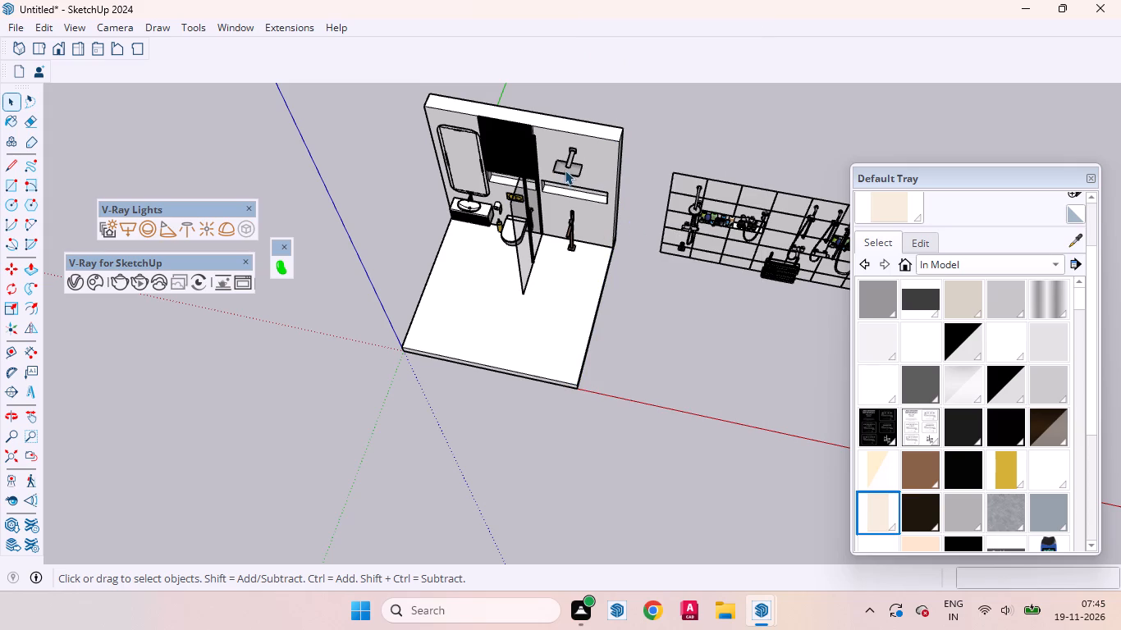
double_click(574, 167)
scroll(591, 156, up, 2)
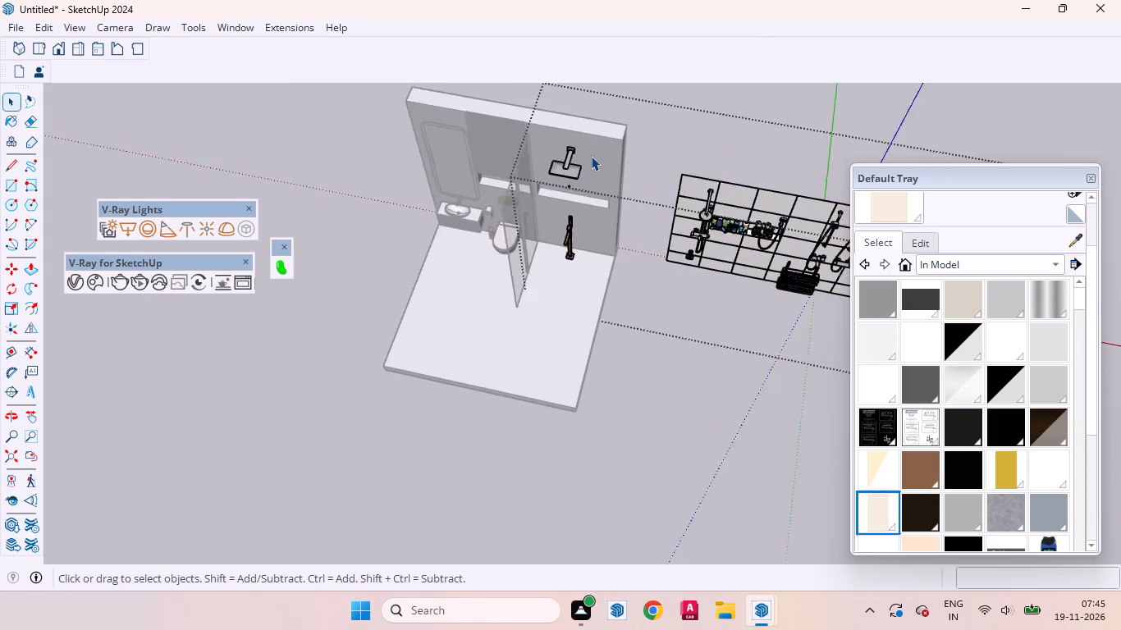
scroll(591, 156, up, 6)
middle_drag(550, 222, 496, 20)
scroll(515, 89, up, 9)
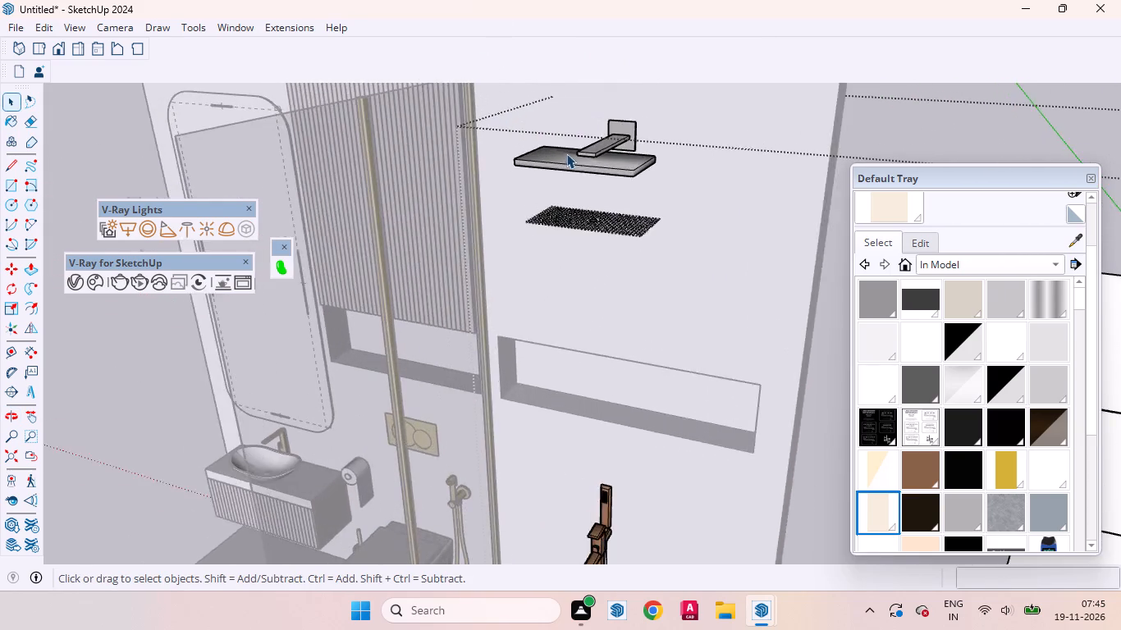
scroll(566, 153, up, 3)
middle_drag(615, 239, 515, 211)
click(455, 191)
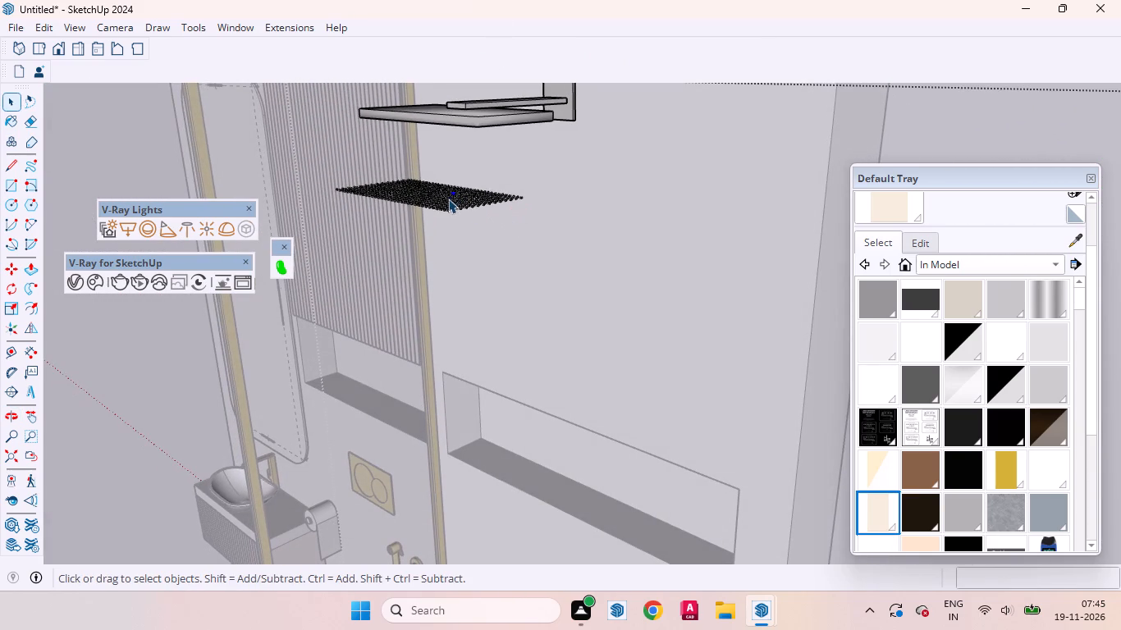
middle_drag(404, 197, 501, 275)
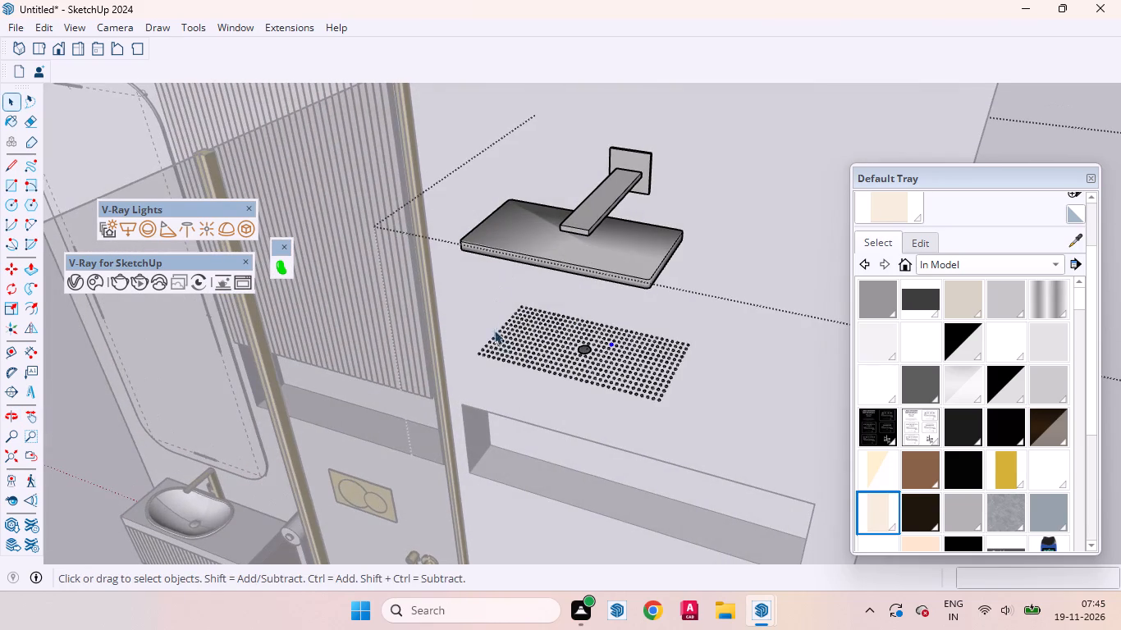
drag(477, 295, 693, 427)
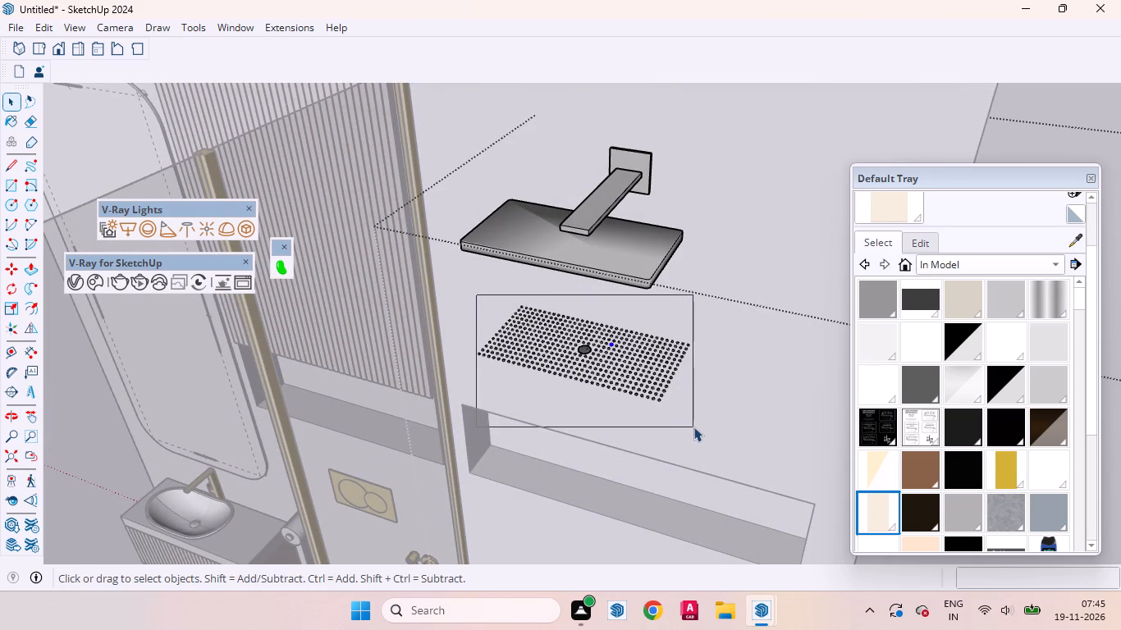
middle_drag(670, 411, 612, 391)
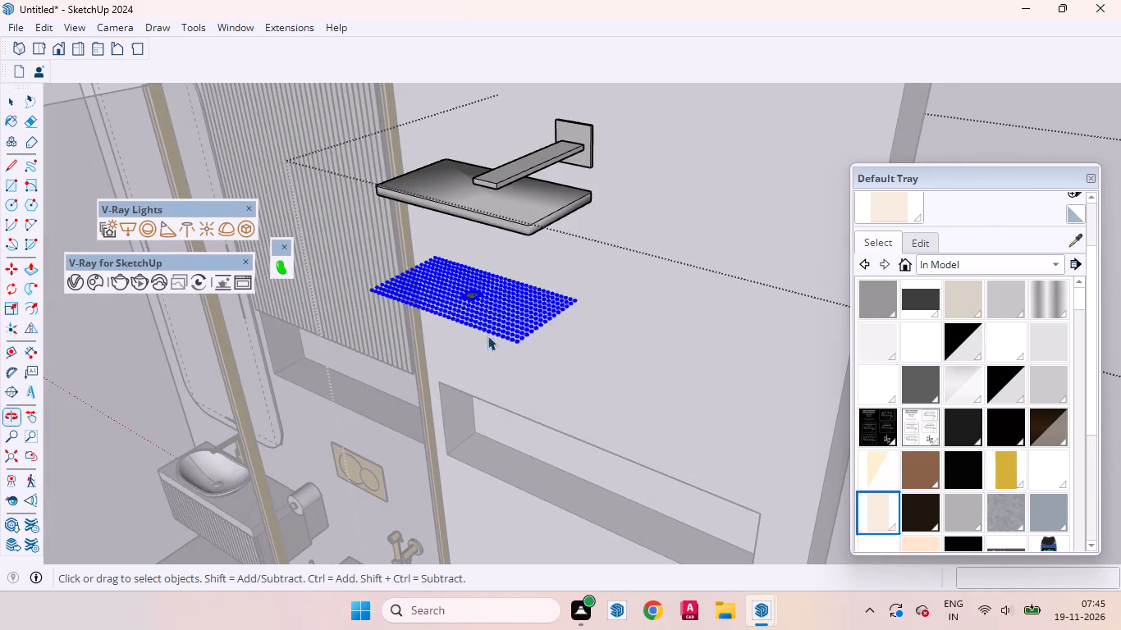
right_click(484, 297)
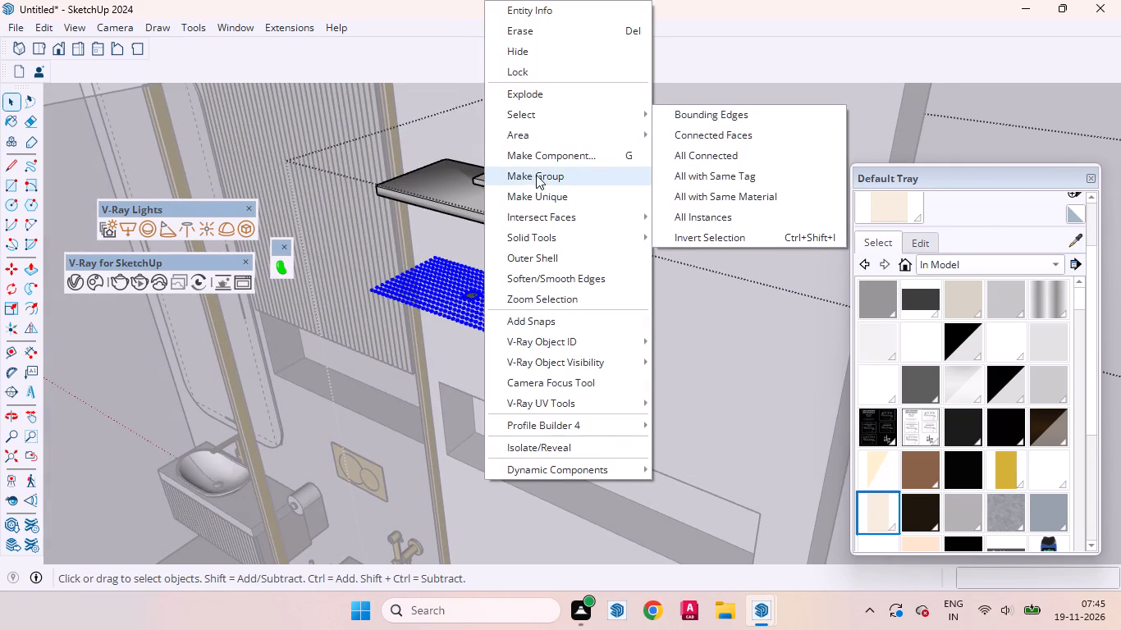
click(536, 174)
Move the nozzle group up to the rain shower head's underside in two moves of about 5 1/2" and 5 1/4".
middle_drag(525, 329, 474, 250)
drag(478, 238, 480, 228)
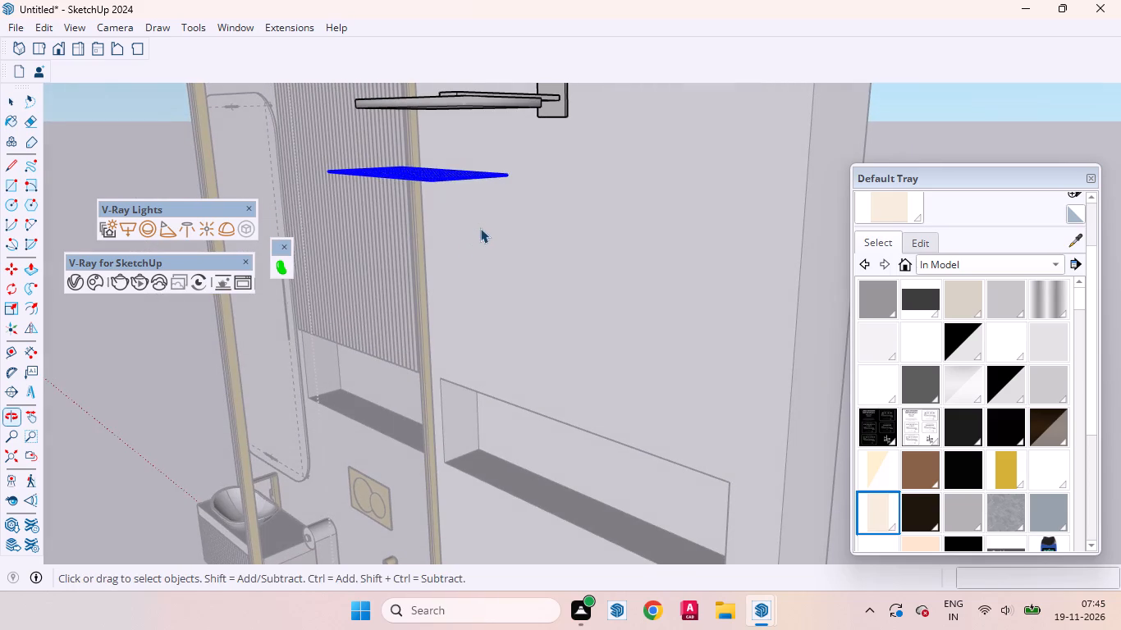
drag(480, 228, 478, 218)
key(m)
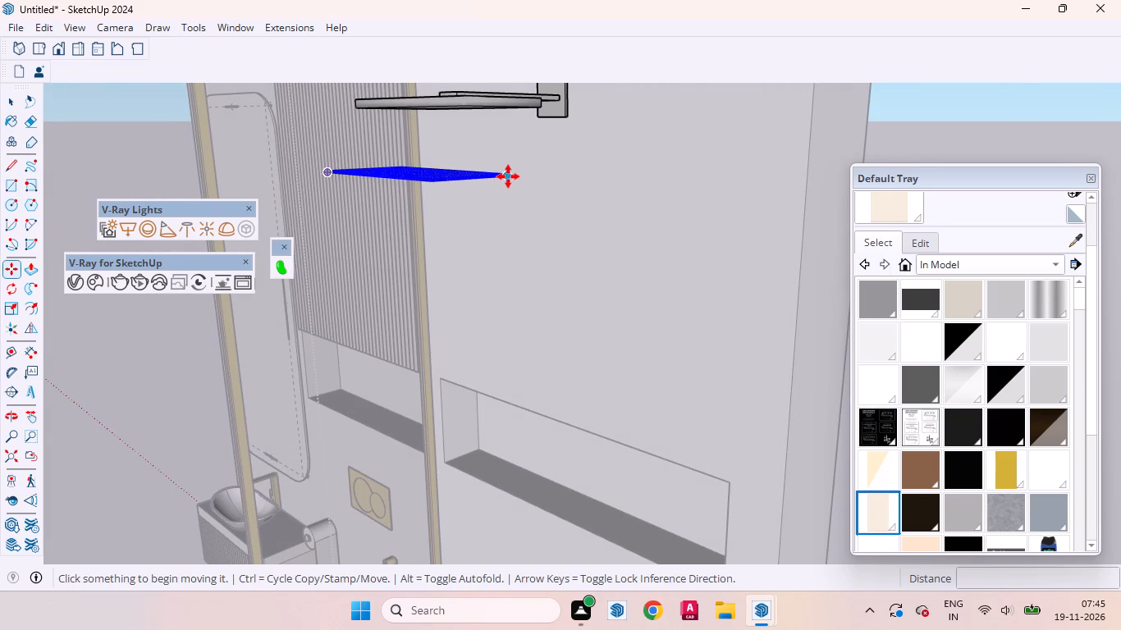
click(508, 176)
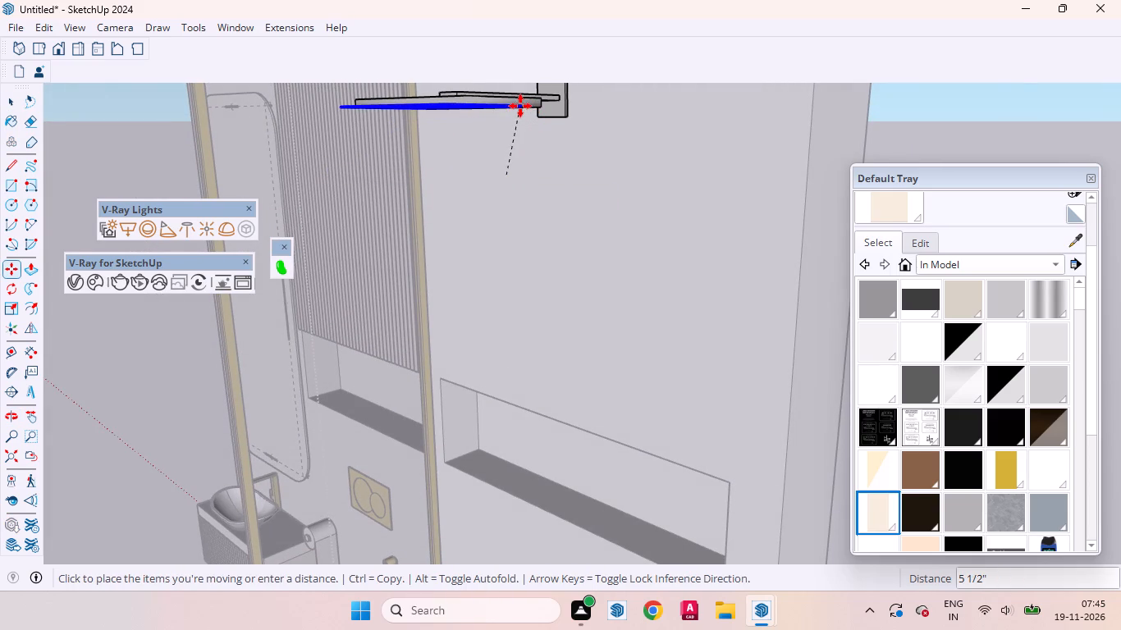
click(520, 106)
middle_drag(528, 155, 500, 244)
click(452, 344)
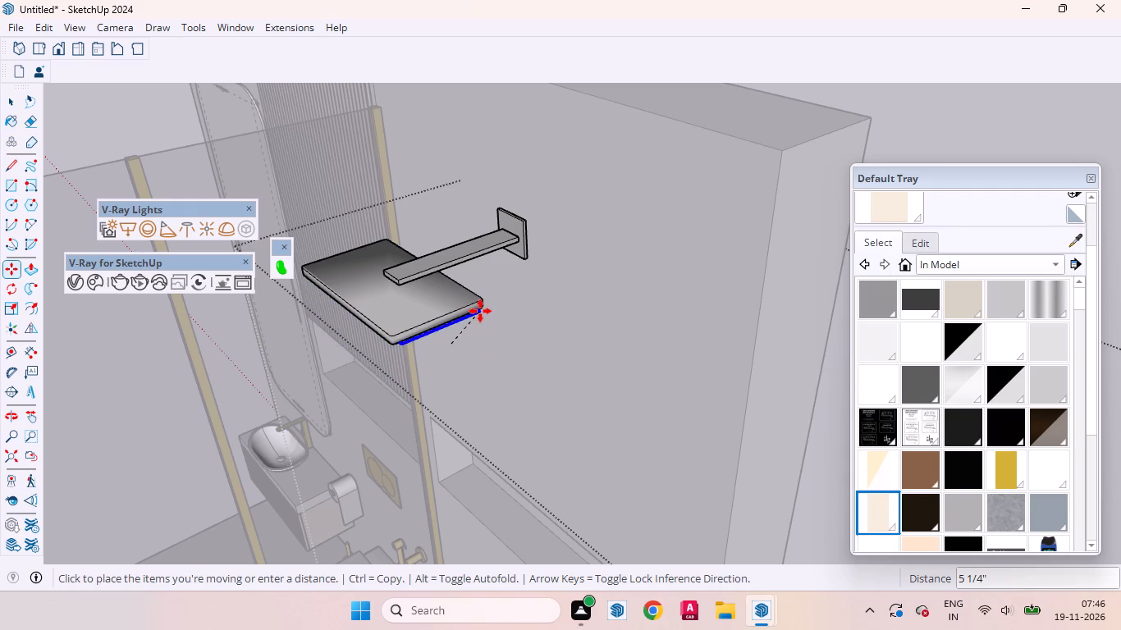
click(480, 311)
middle_drag(420, 347, 545, 167)
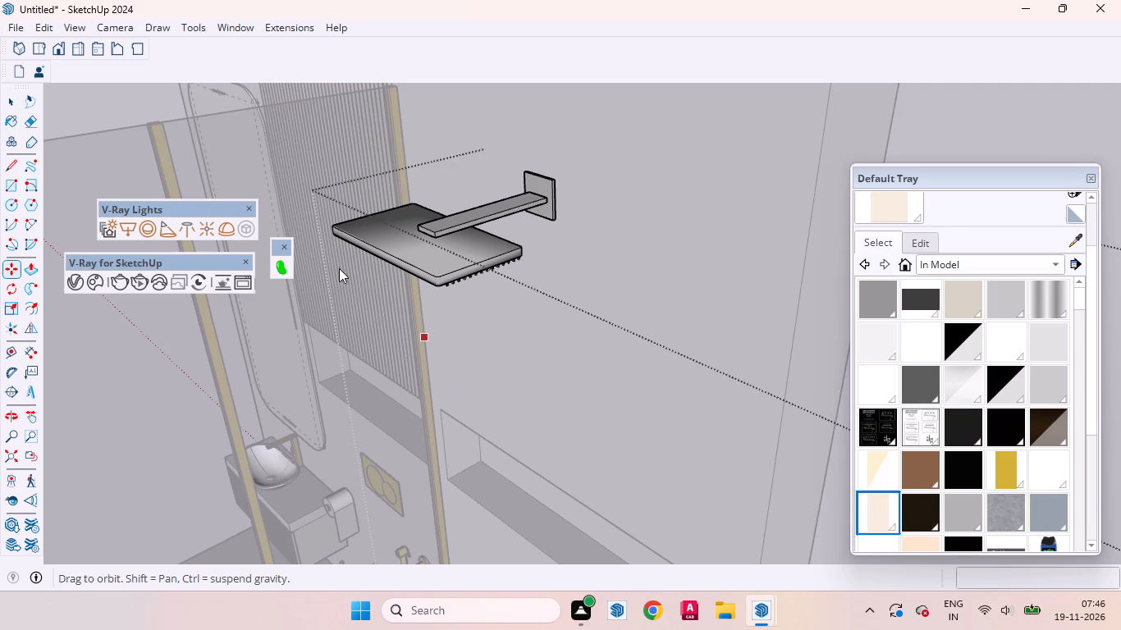
Move the nozzle group about 1 1/4" along the red axis to centre it under the shower head, and leave group editing.
click(9, 102)
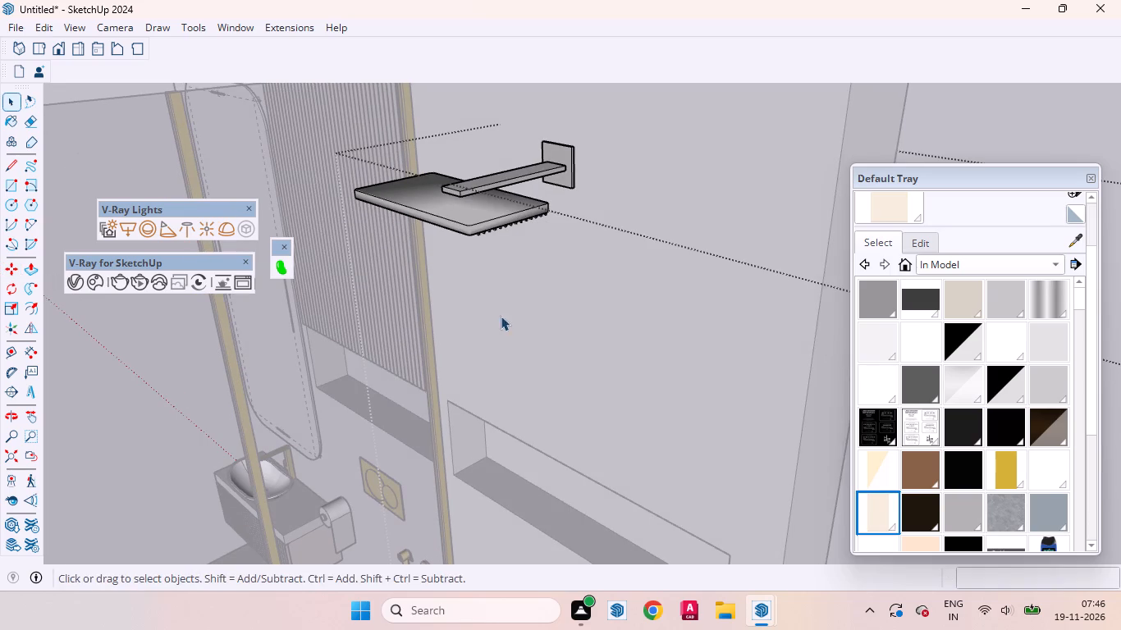
scroll(469, 197, up, 8)
middle_drag(476, 252, 549, 116)
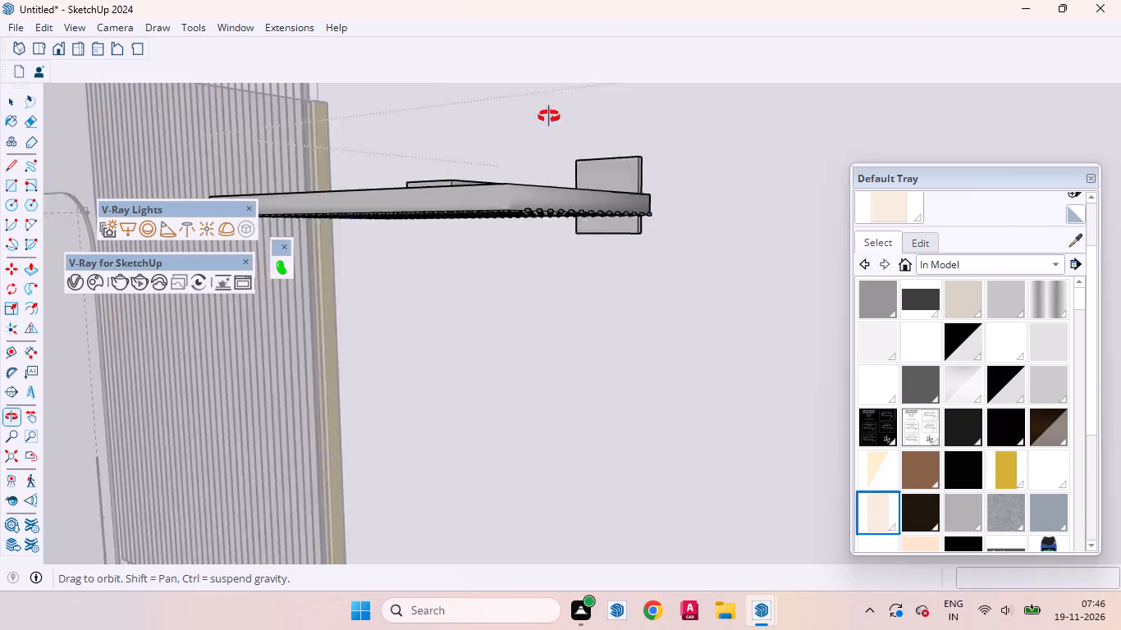
middle_drag(549, 116, 757, 0)
scroll(608, 317, down, 2)
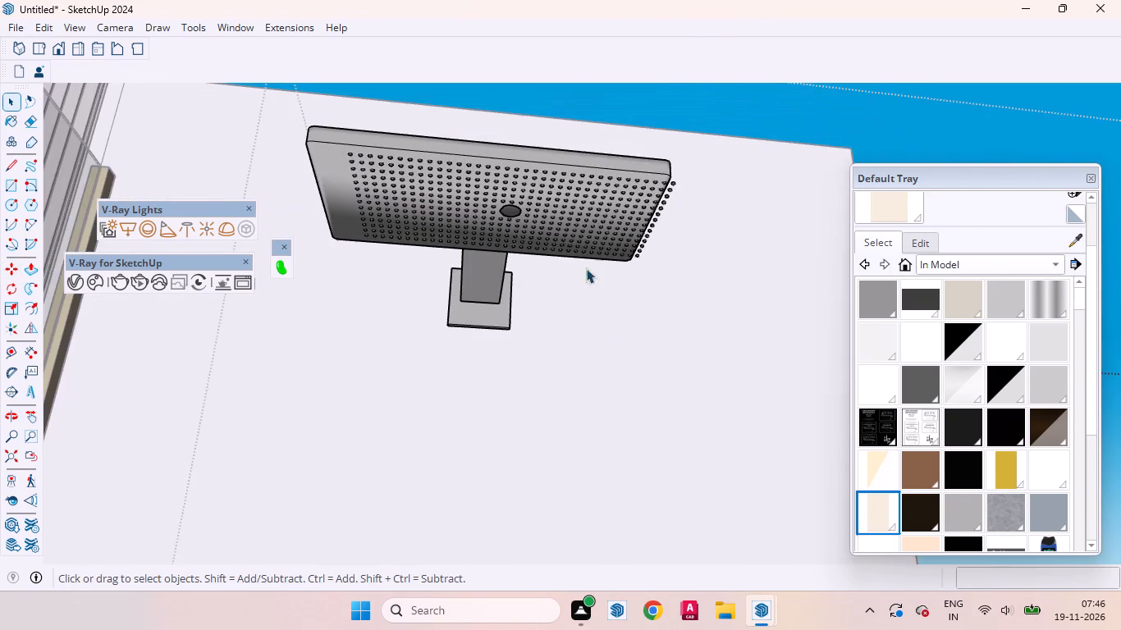
scroll(545, 180, up, 3)
click(538, 189)
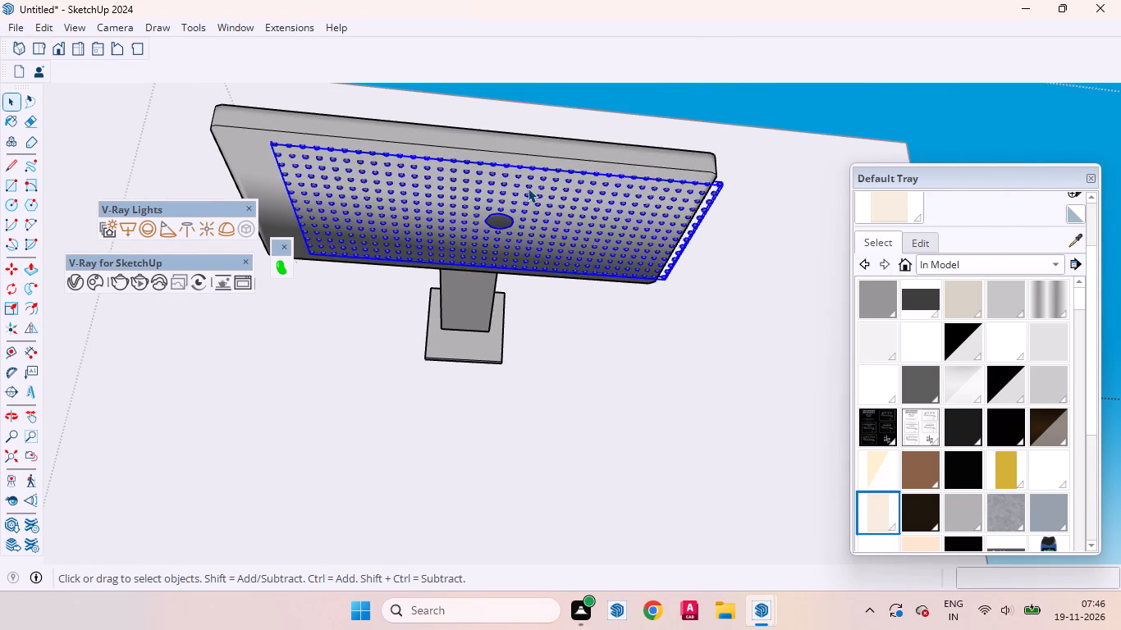
key(m)
drag(532, 181, 523, 181)
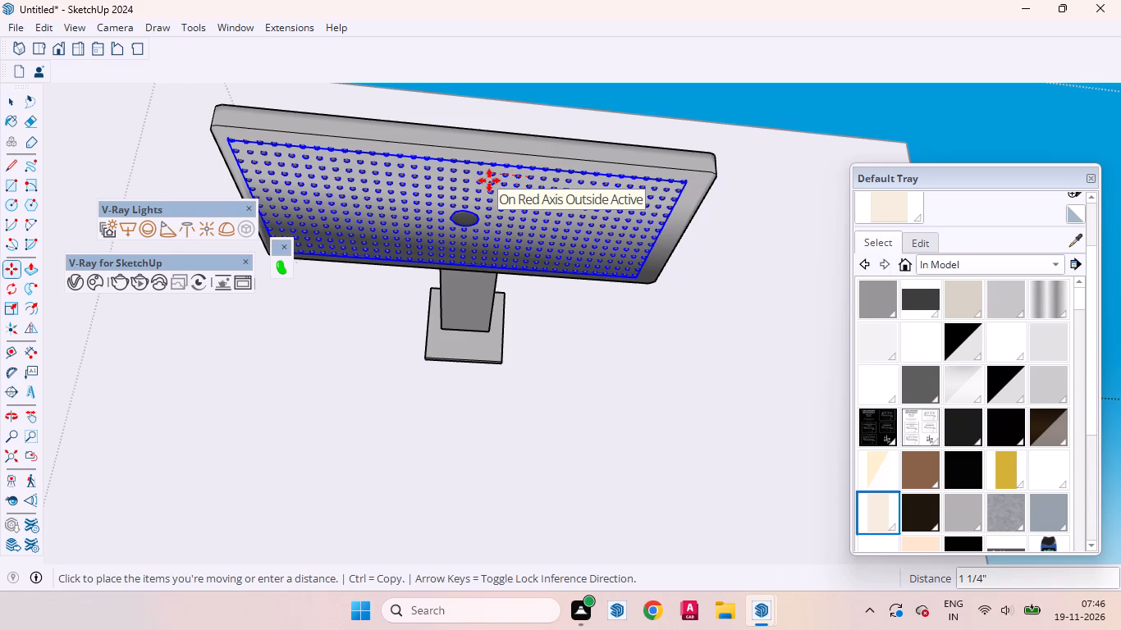
click(489, 180)
middle_drag(519, 255, 527, 177)
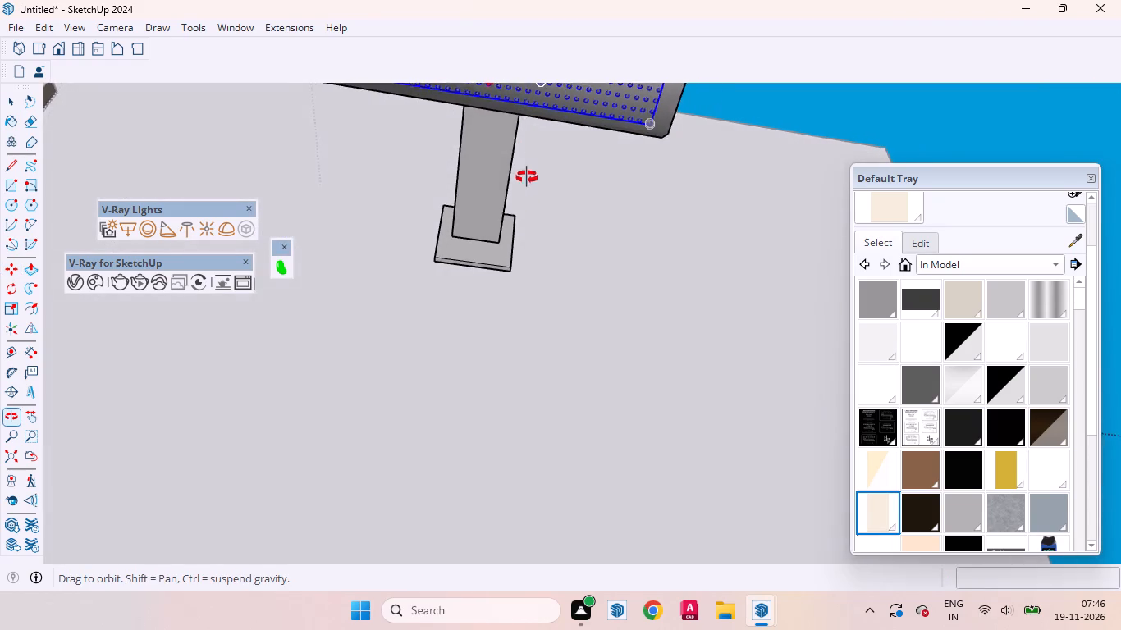
middle_drag(527, 177, 505, 285)
key(space)
click(632, 85)
Examine the rain shower head with its nozzles in the bathroom from below, the front and above.
scroll(578, 283, down, 5)
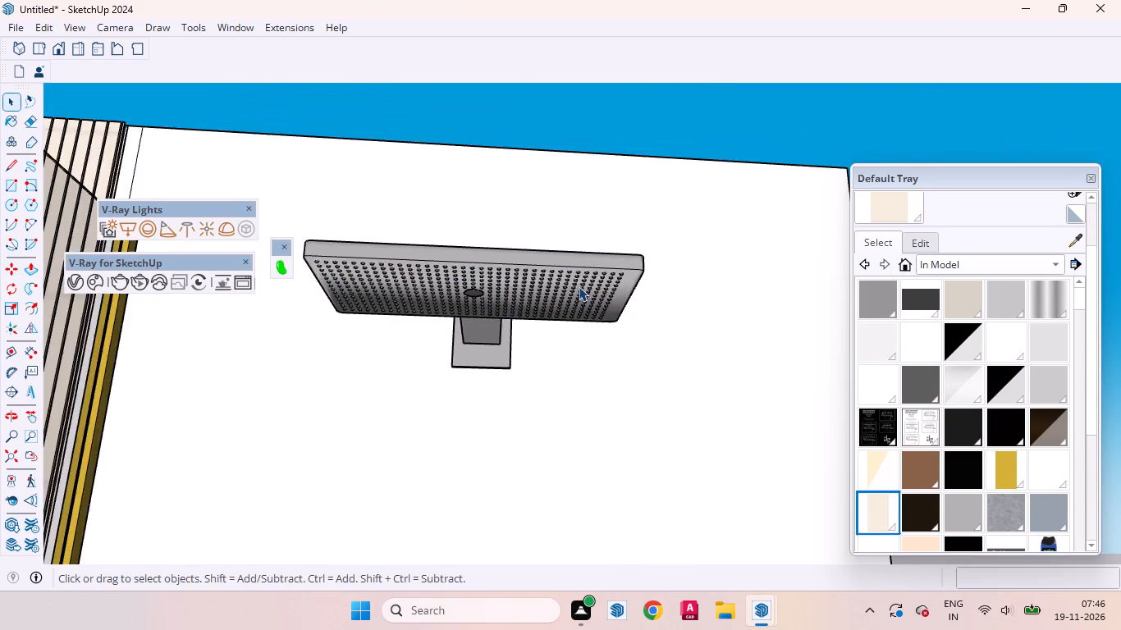
scroll(579, 286, down, 15)
scroll(523, 312, up, 1)
scroll(523, 311, down, 4)
scroll(513, 301, up, 4)
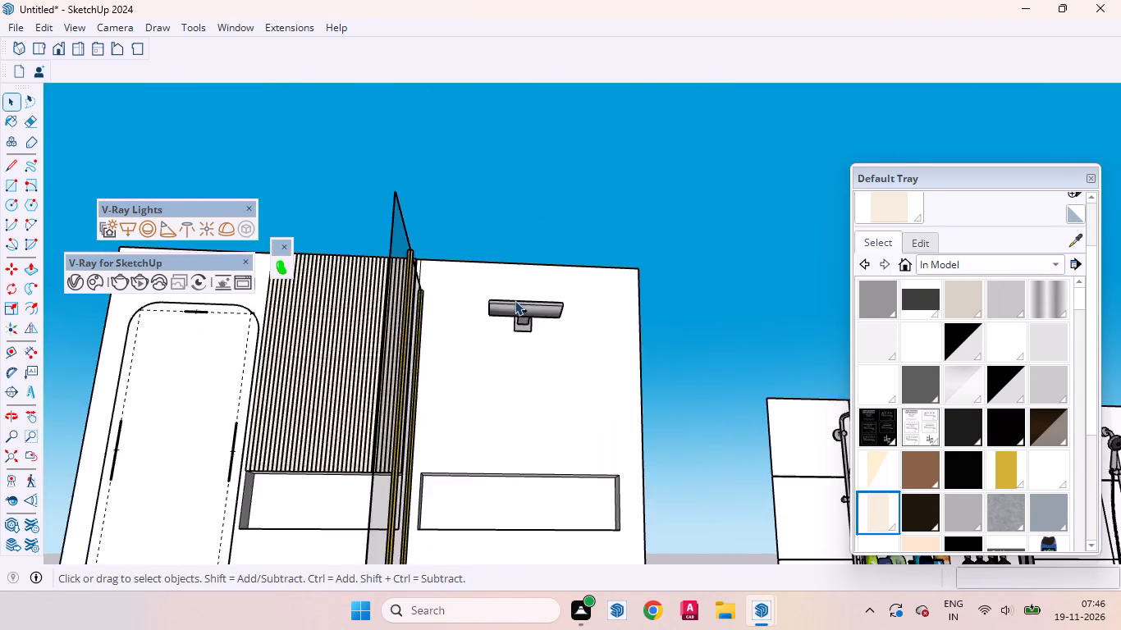
scroll(515, 300, up, 6)
middle_drag(527, 310, 519, 422)
scroll(525, 264, down, 5)
scroll(529, 258, up, 1)
scroll(529, 258, down, 5)
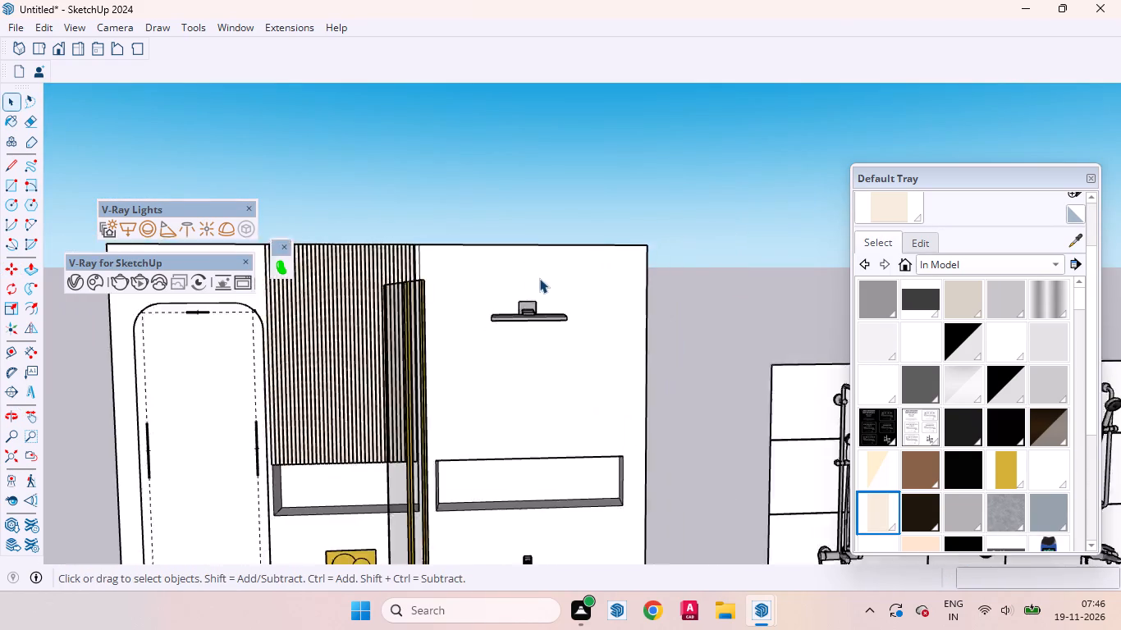
scroll(539, 278, down, 9)
middle_drag(556, 332, 546, 513)
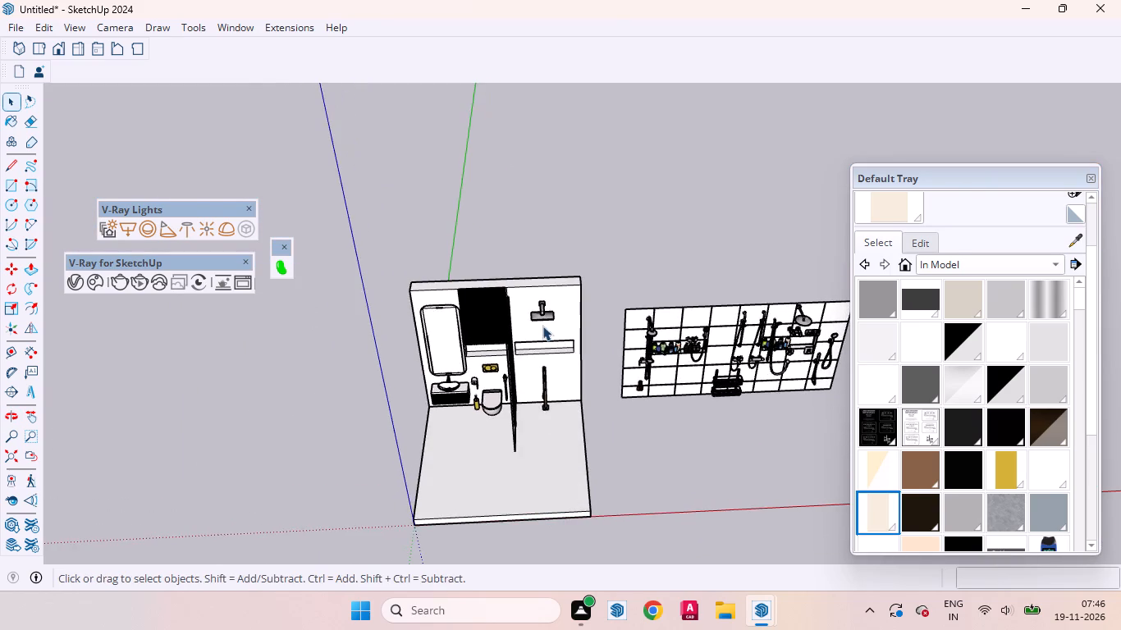
Sample the gold material from the toilet's flush plate and apply it to the rectangular plate of the rain shower head.
scroll(541, 323, up, 7)
click(1073, 244)
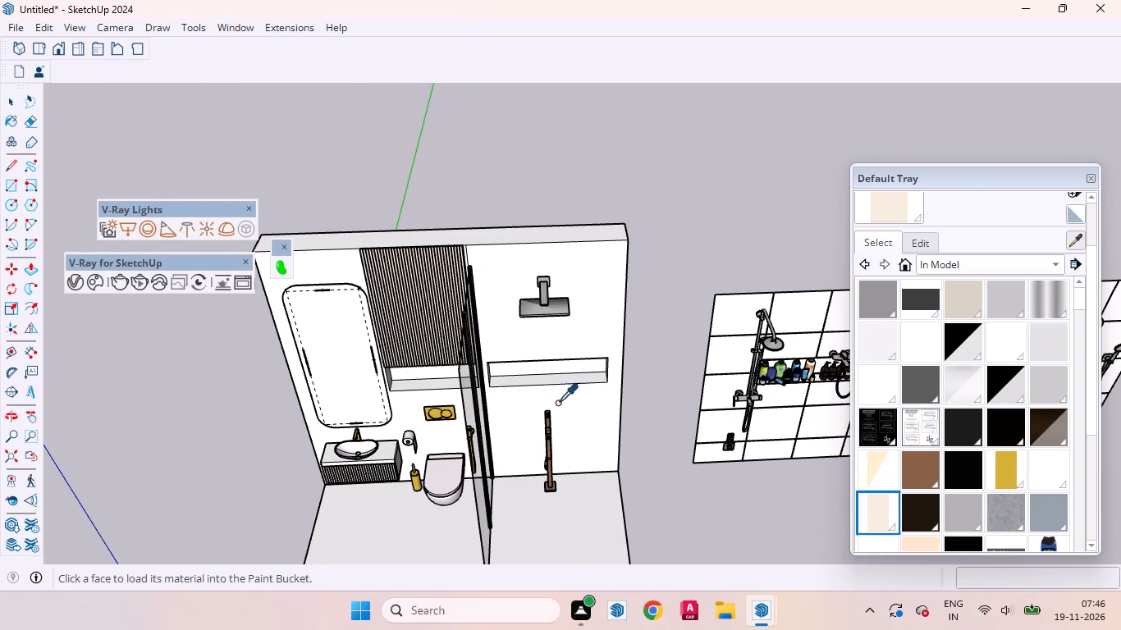
click(432, 414)
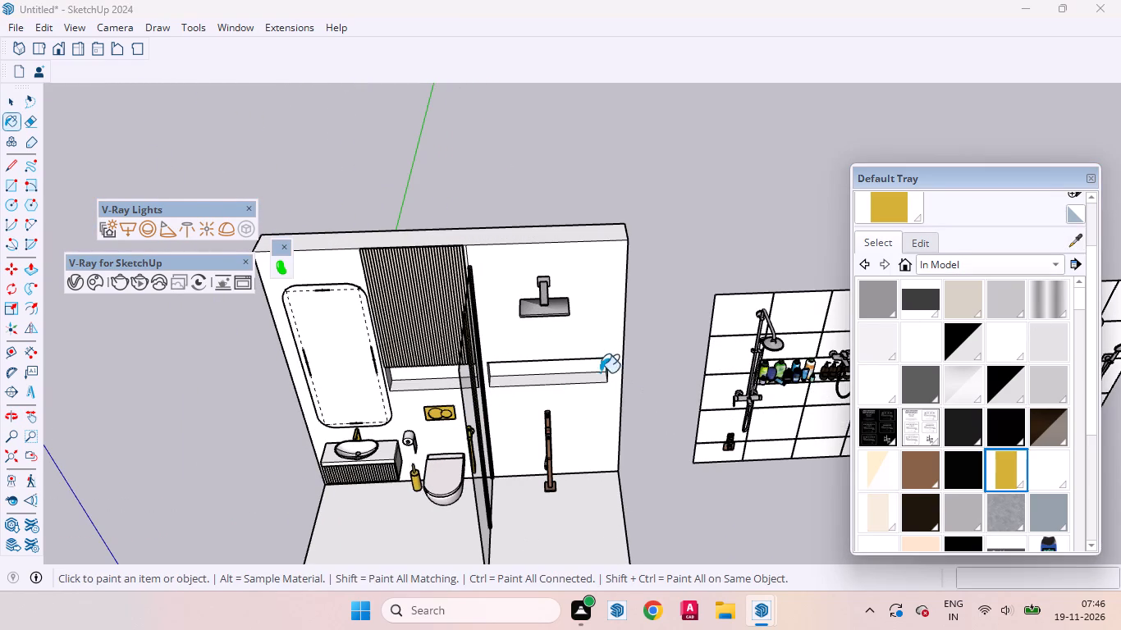
key(space)
scroll(547, 313, up, 11)
middle_drag(551, 349, 551, 399)
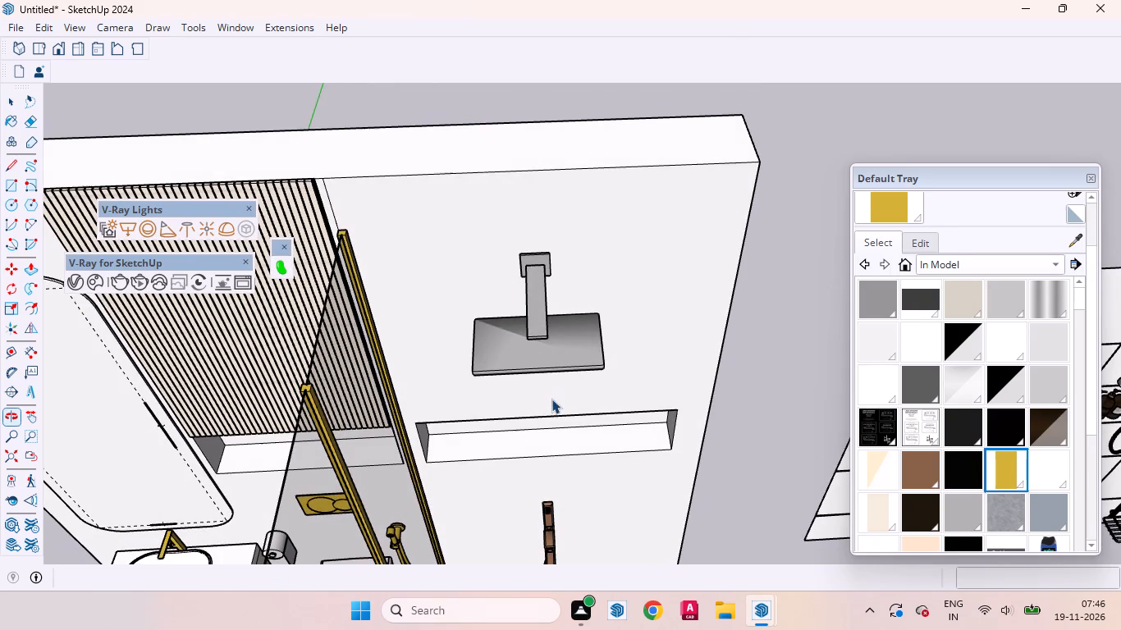
click(521, 355)
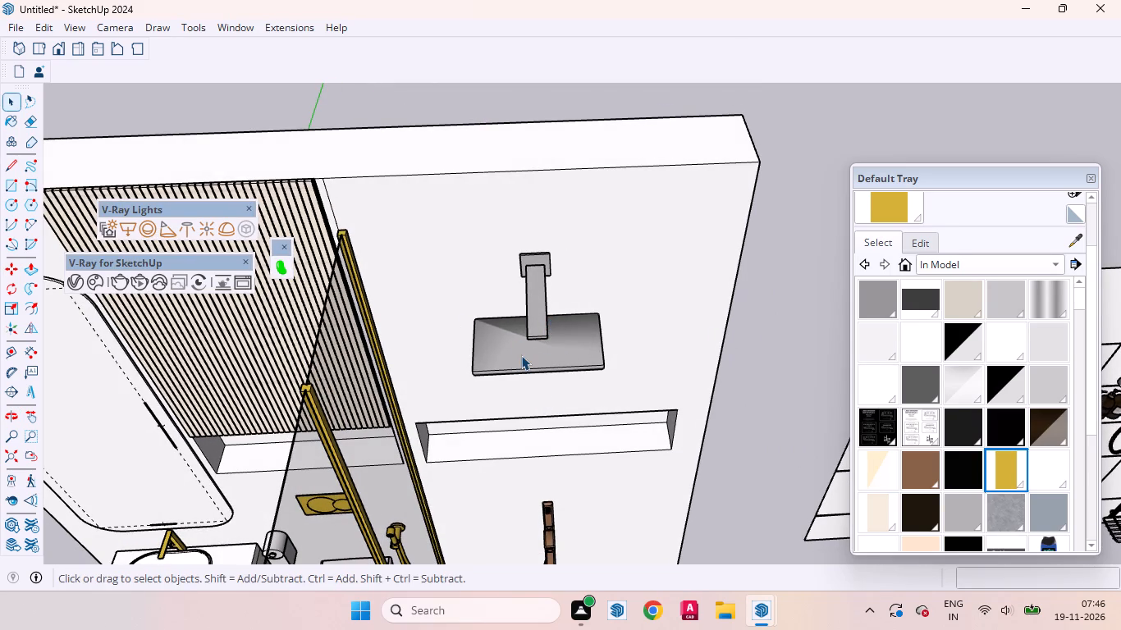
double_click(543, 349)
double_click(550, 345)
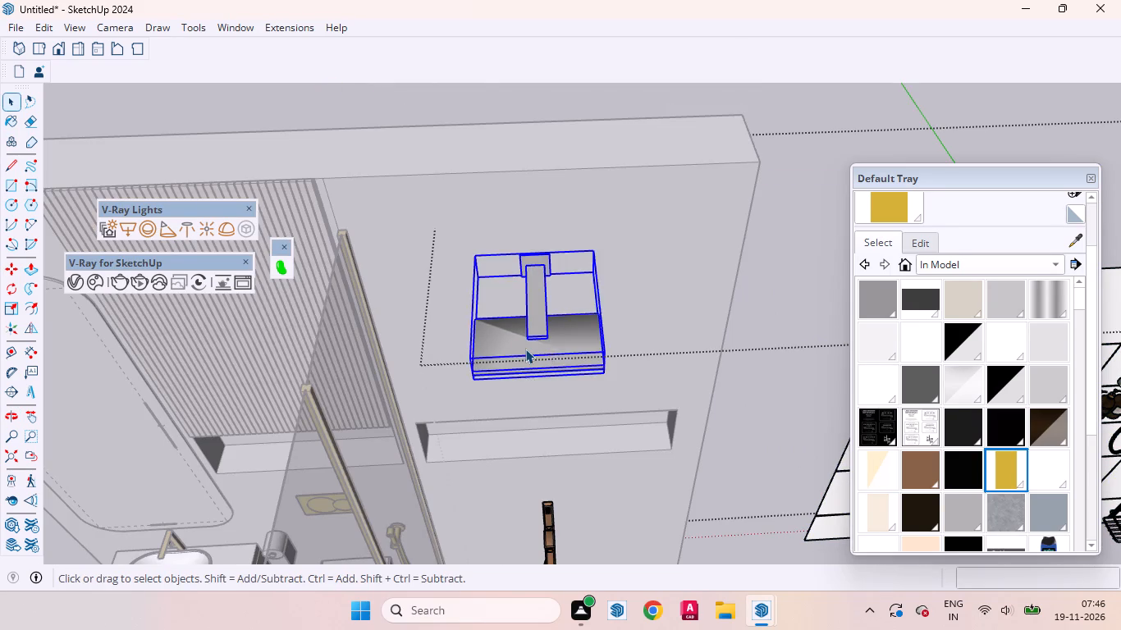
click(524, 349)
double_click(524, 349)
click(524, 349)
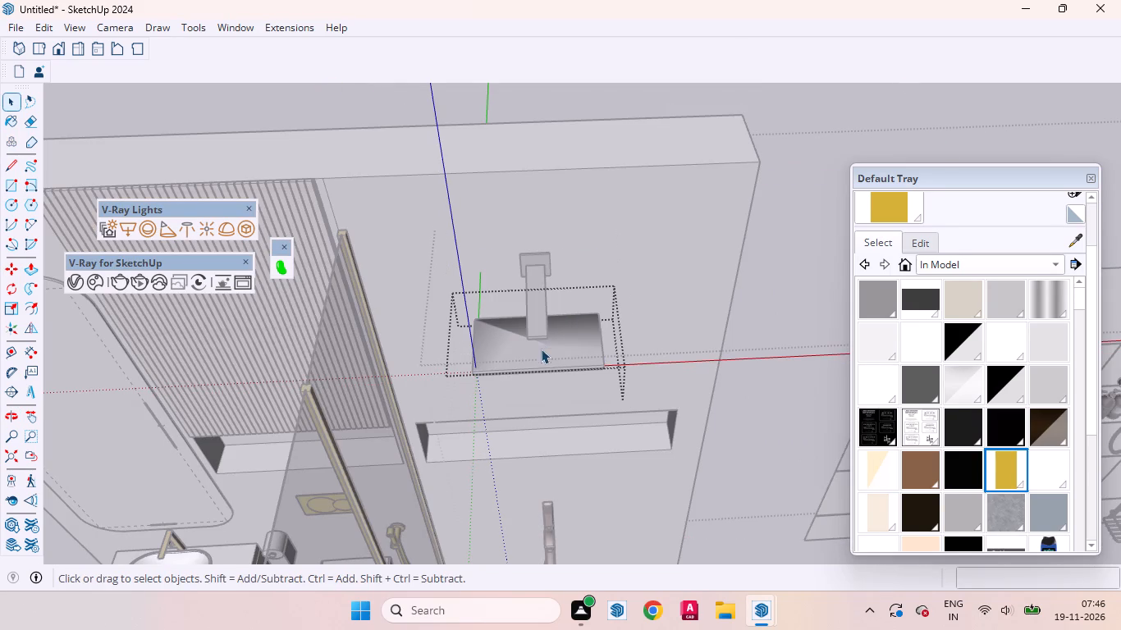
scroll(534, 349, up, 12)
triple_click(529, 366)
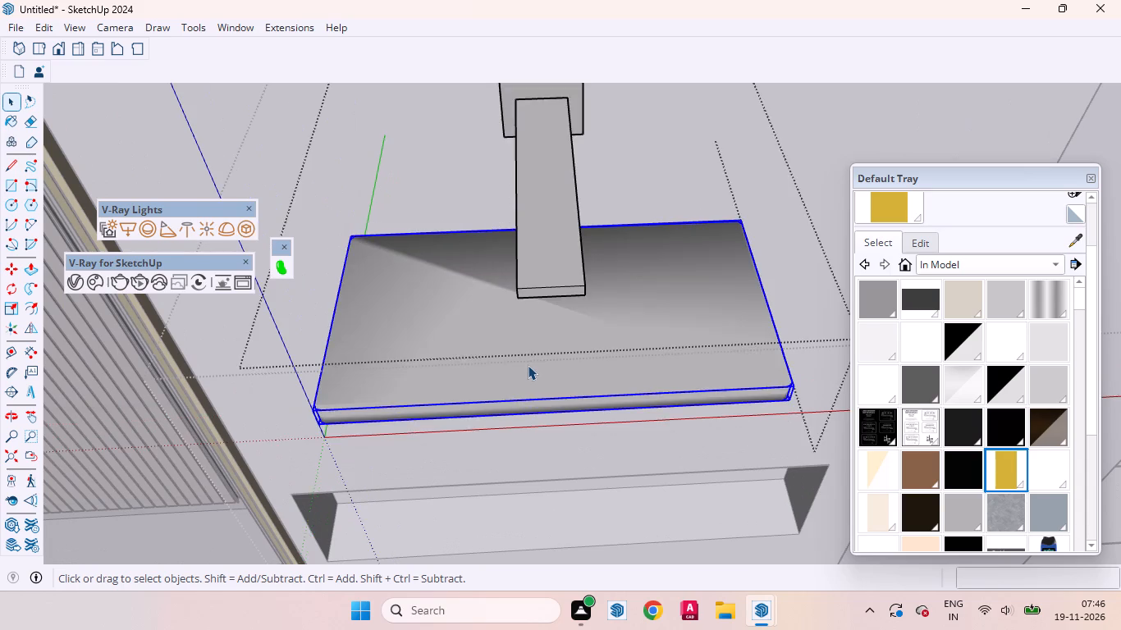
double_click(528, 365)
click(874, 210)
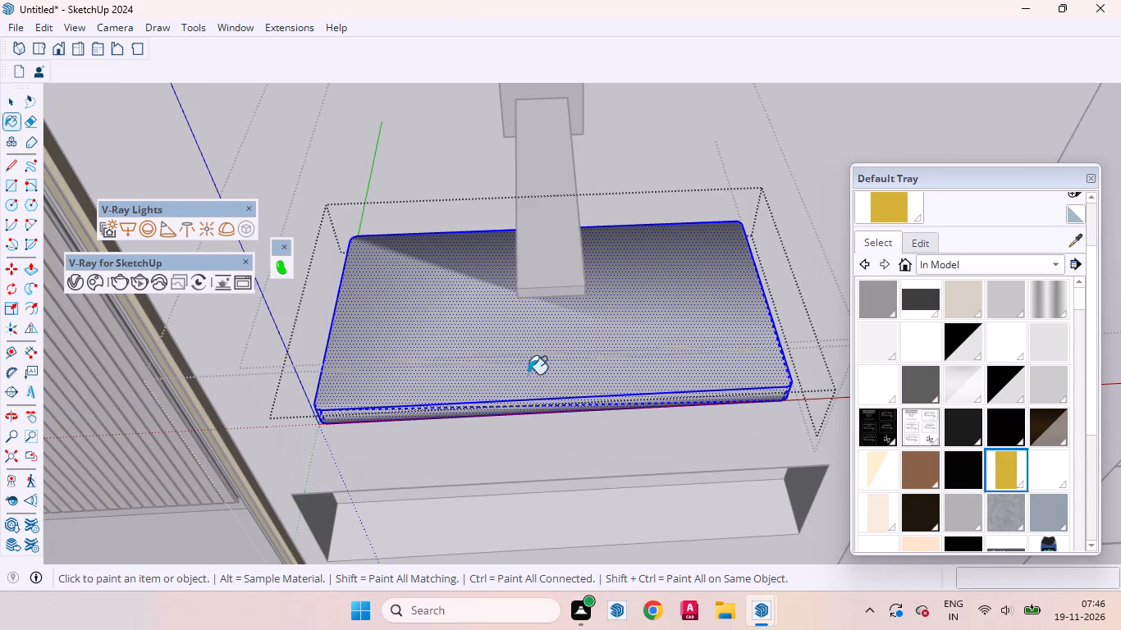
click(528, 375)
key(space)
Apply the gold material to the arm of the rain shower.
double_click(550, 269)
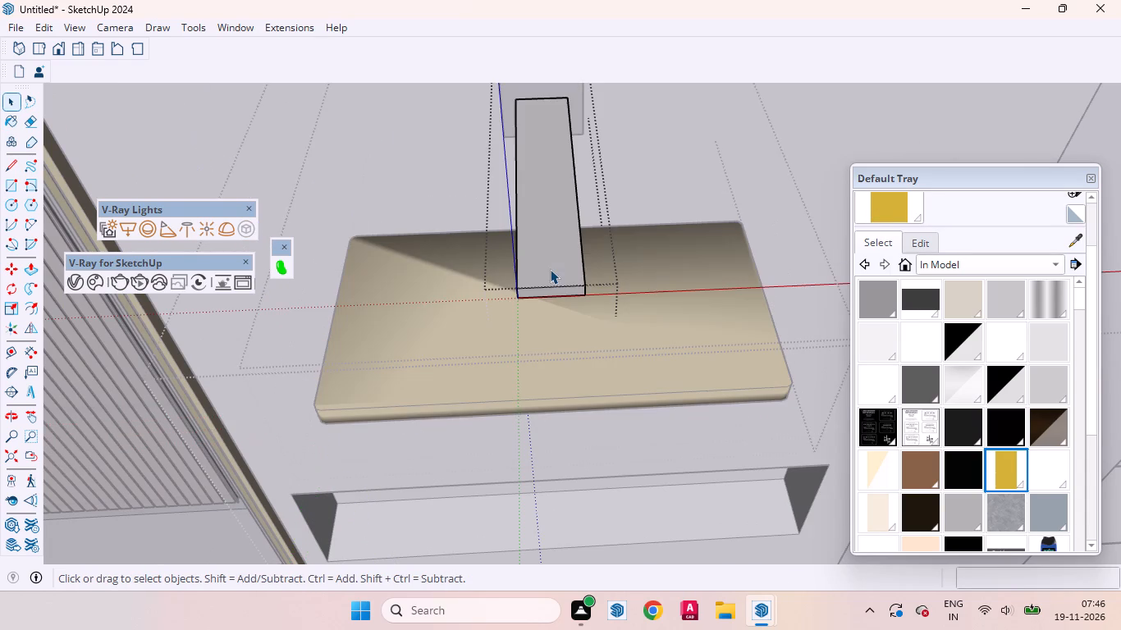
double_click(550, 269)
click(879, 203)
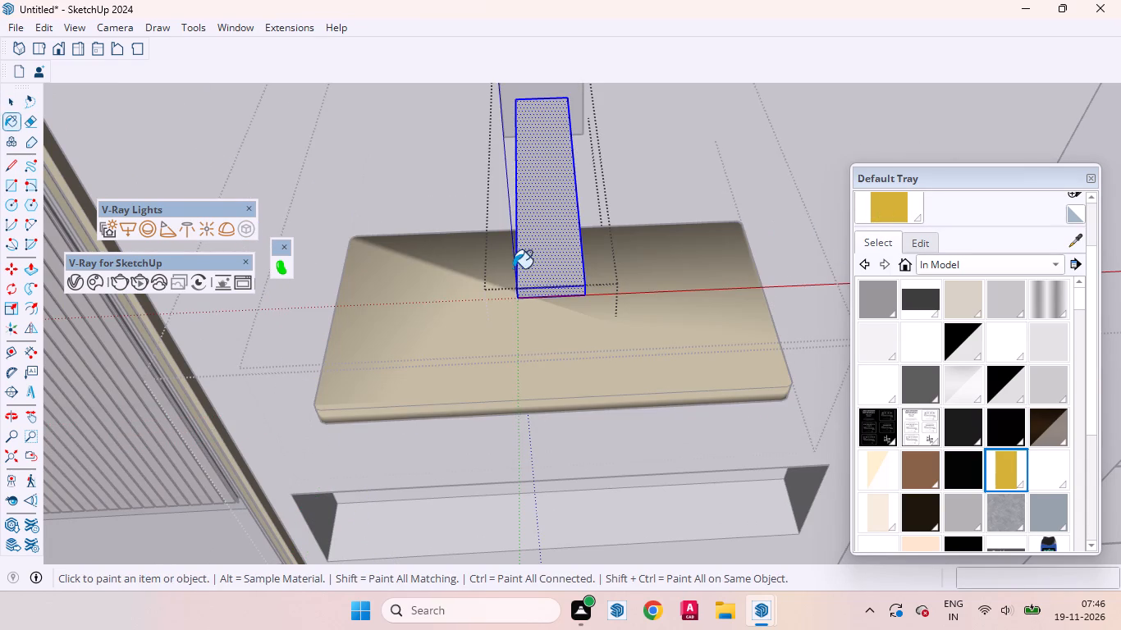
click(519, 267)
key(space)
Apply the gold material to the square wall plate behind the rain shower's arm.
scroll(579, 324, down, 3)
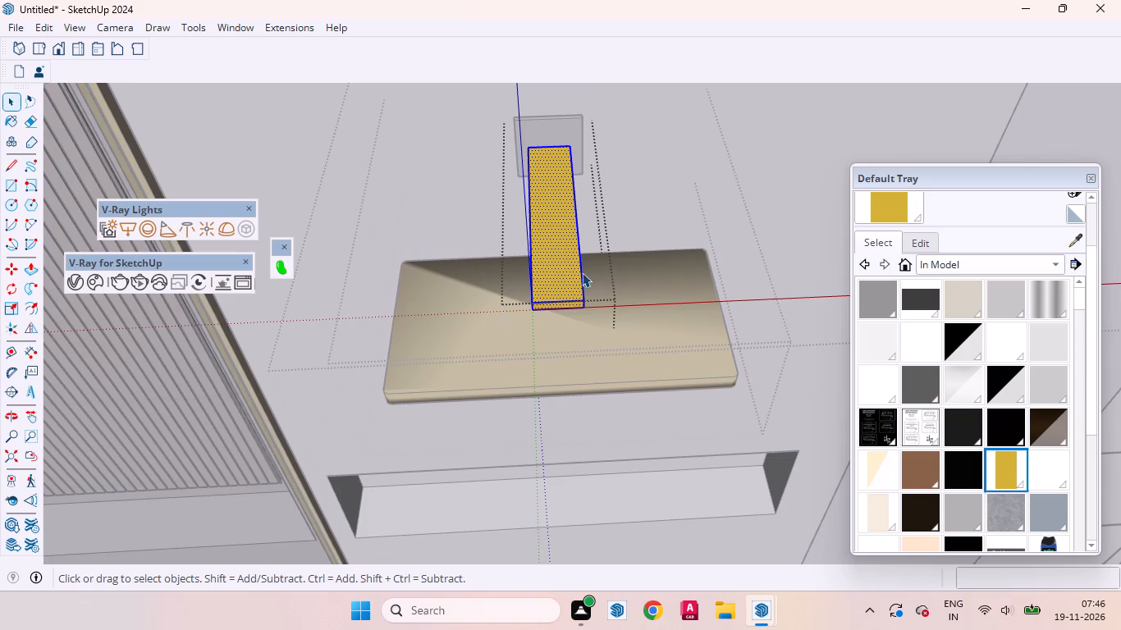
scroll(551, 130, up, 2)
triple_click(541, 120)
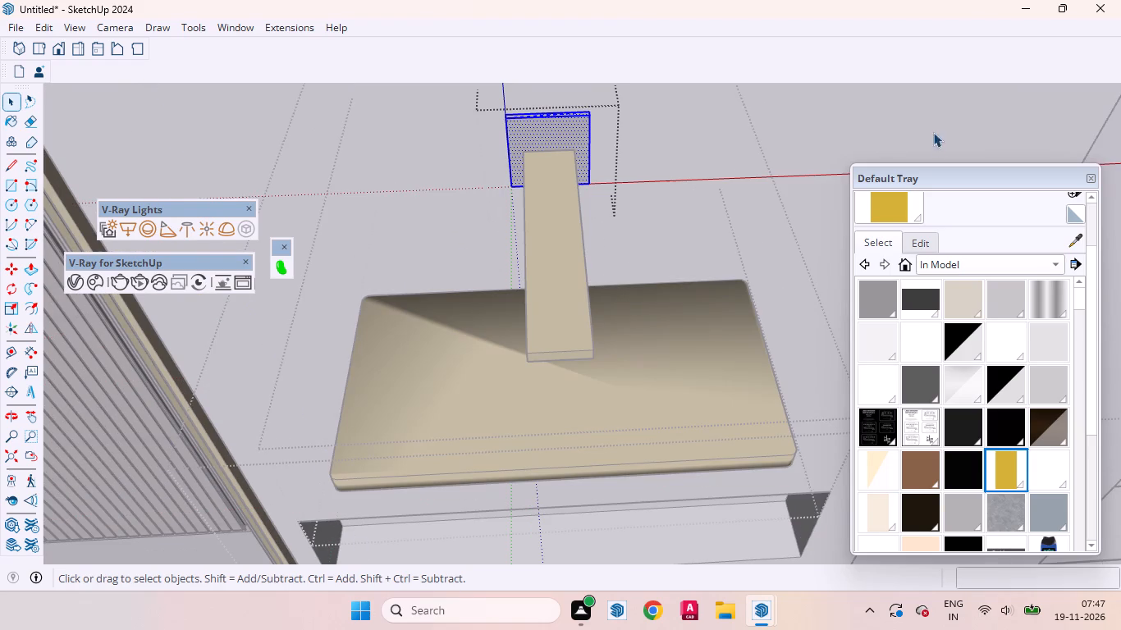
click(885, 203)
click(550, 122)
key(space)
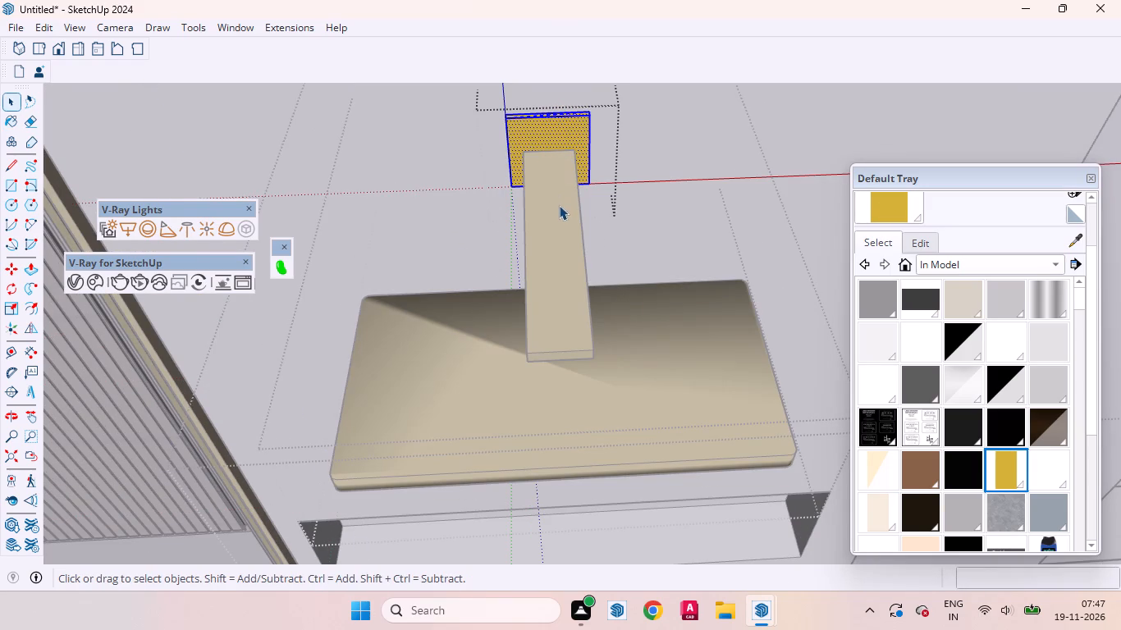
Apply the gold material to the rain shower head's rectangular plate from its underside.
scroll(560, 211, down, 7)
middle_drag(566, 331, 565, 198)
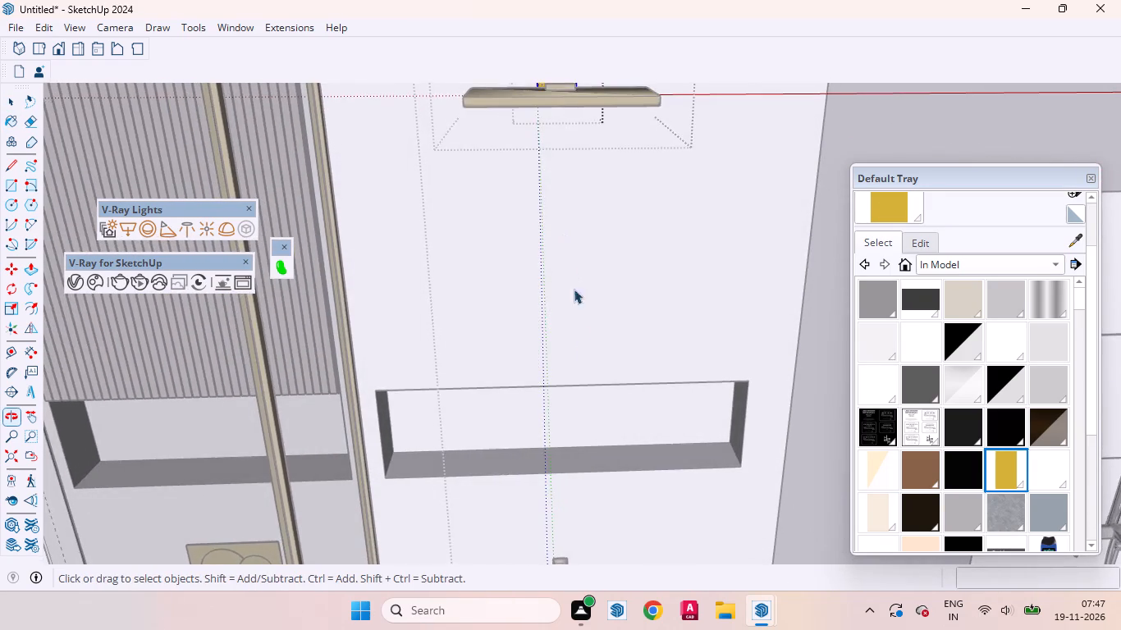
scroll(579, 405, down, 3)
scroll(597, 491, down, 4)
scroll(575, 329, up, 11)
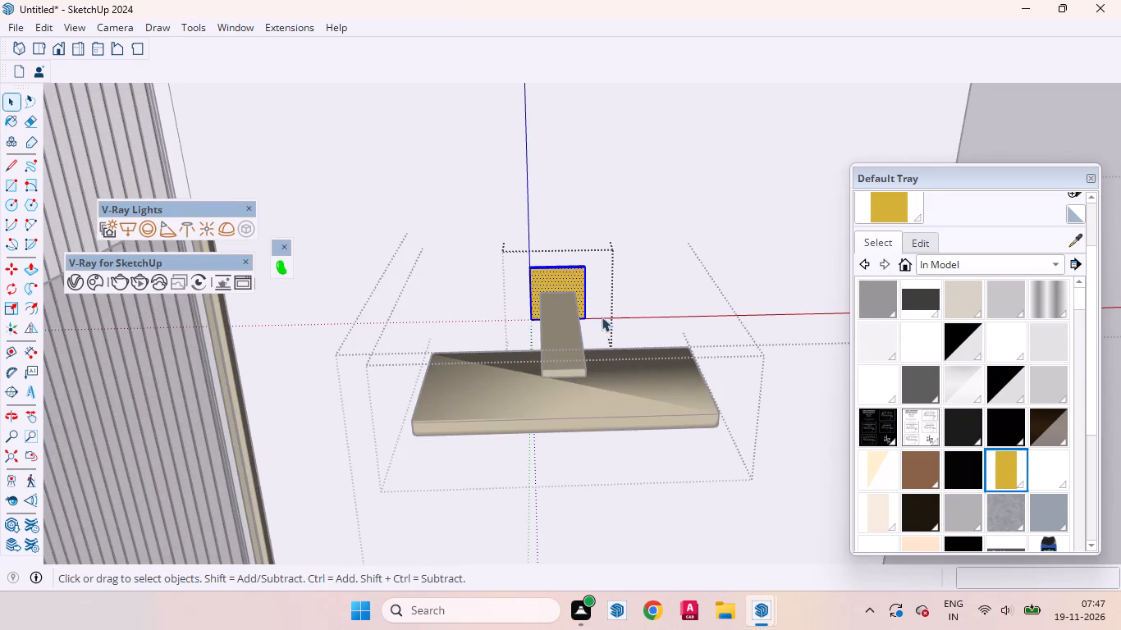
middle_drag(607, 363, 585, 128)
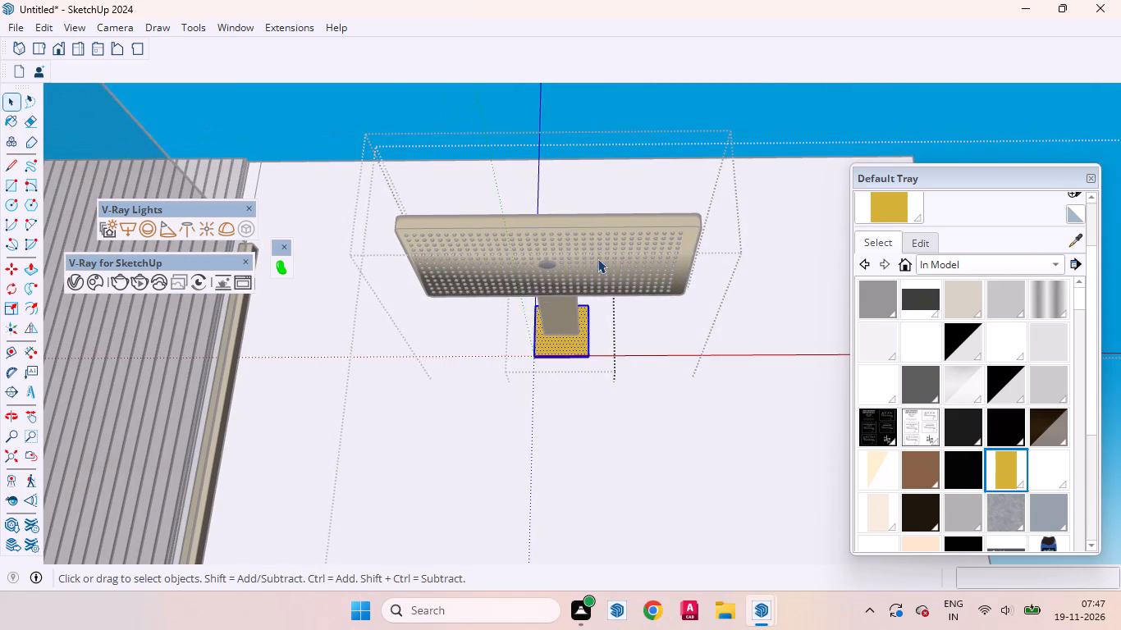
click(598, 259)
click(588, 258)
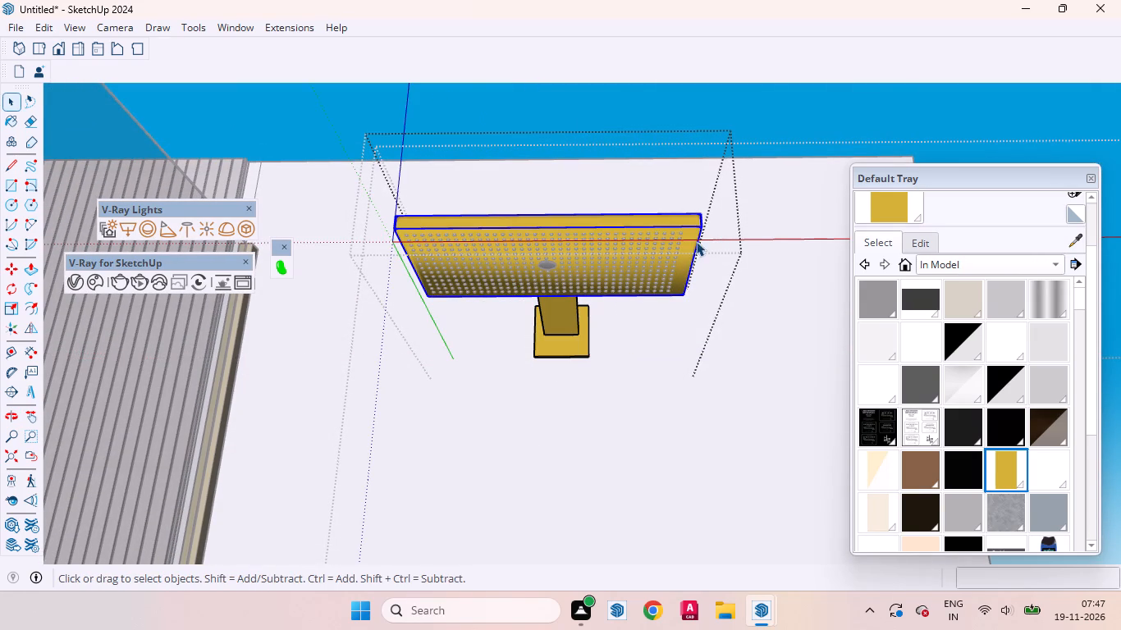
click(895, 204)
click(520, 255)
key(space)
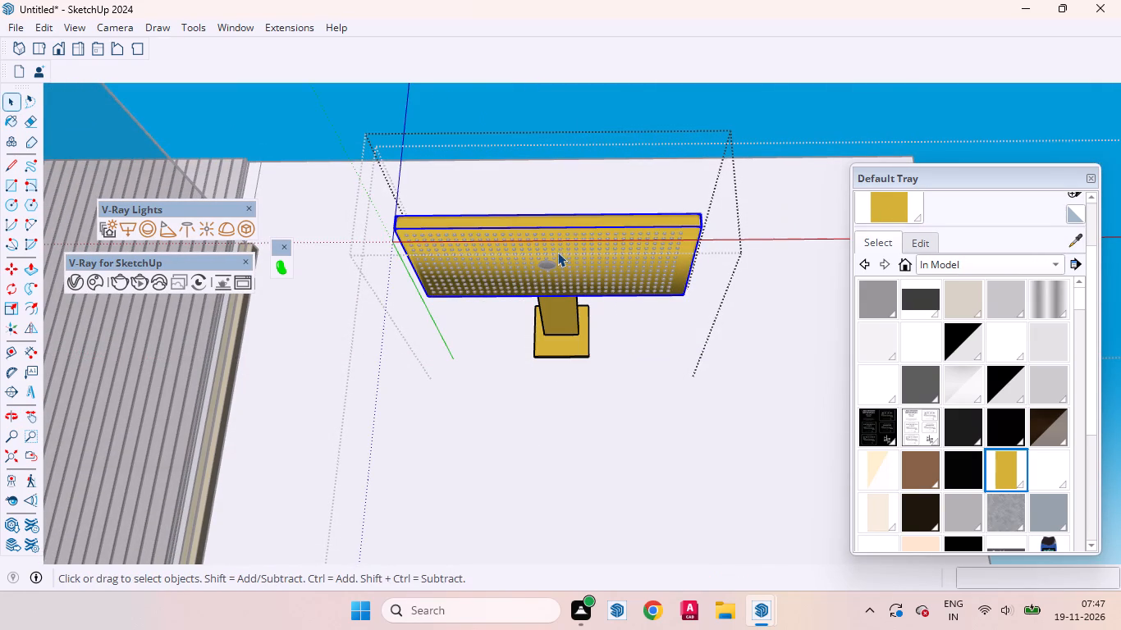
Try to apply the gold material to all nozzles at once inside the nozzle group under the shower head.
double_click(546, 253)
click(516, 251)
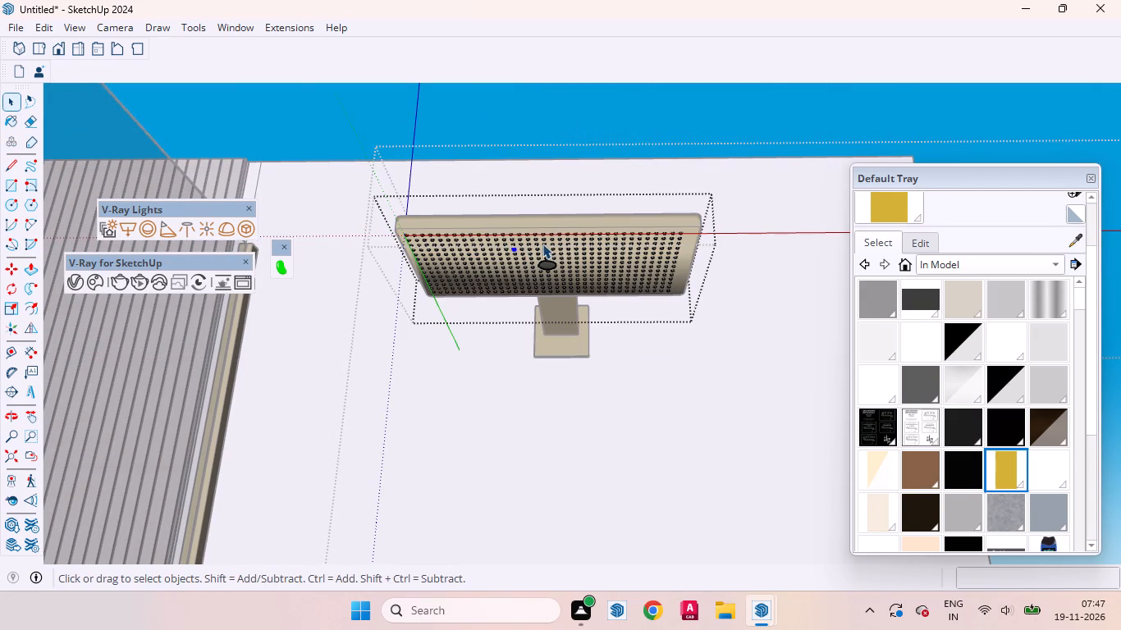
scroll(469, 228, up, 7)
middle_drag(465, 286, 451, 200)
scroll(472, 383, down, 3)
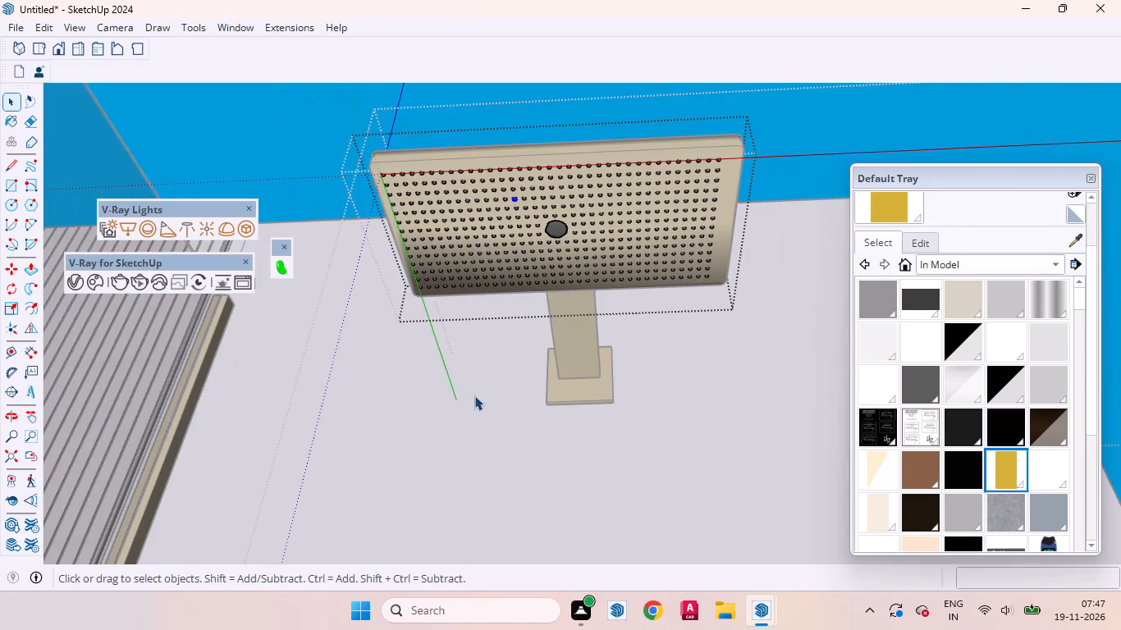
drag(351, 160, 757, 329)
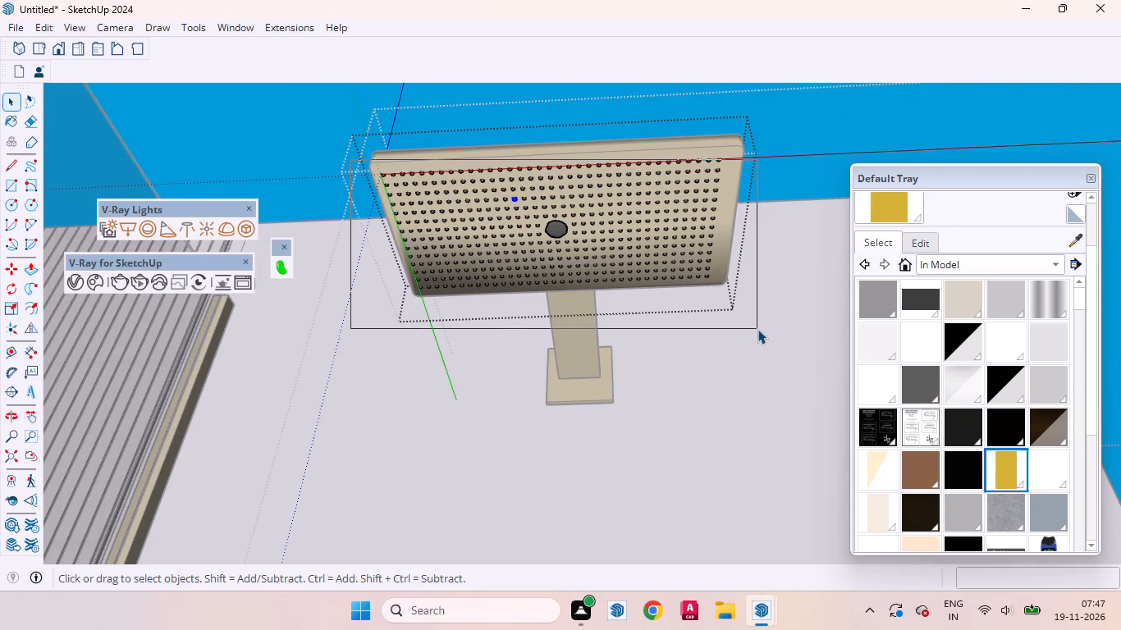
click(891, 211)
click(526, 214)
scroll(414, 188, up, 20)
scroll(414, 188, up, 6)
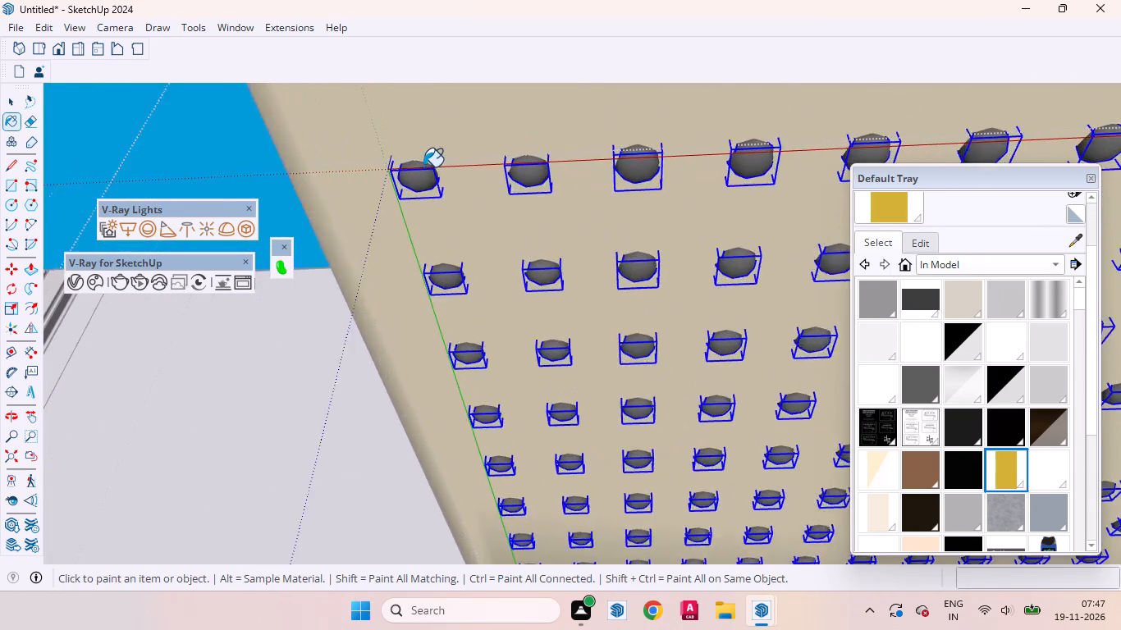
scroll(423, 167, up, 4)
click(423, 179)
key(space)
Apply the gold material to the faces inside the corner nozzle component, and leave the shower's nested group editing.
triple_click(419, 192)
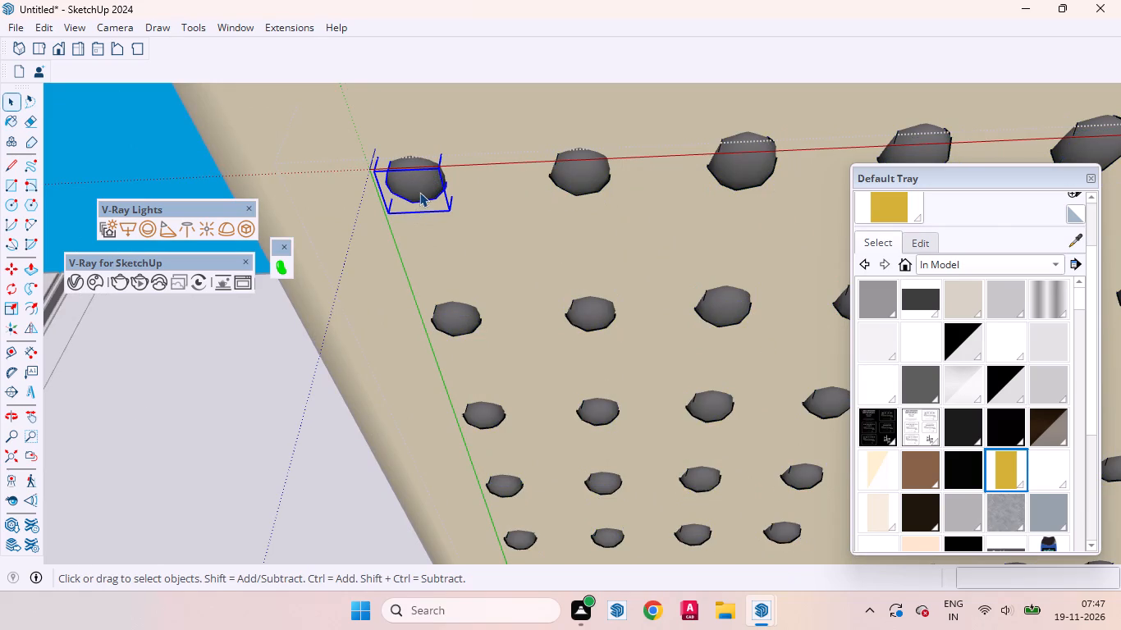
click(419, 190)
click(889, 209)
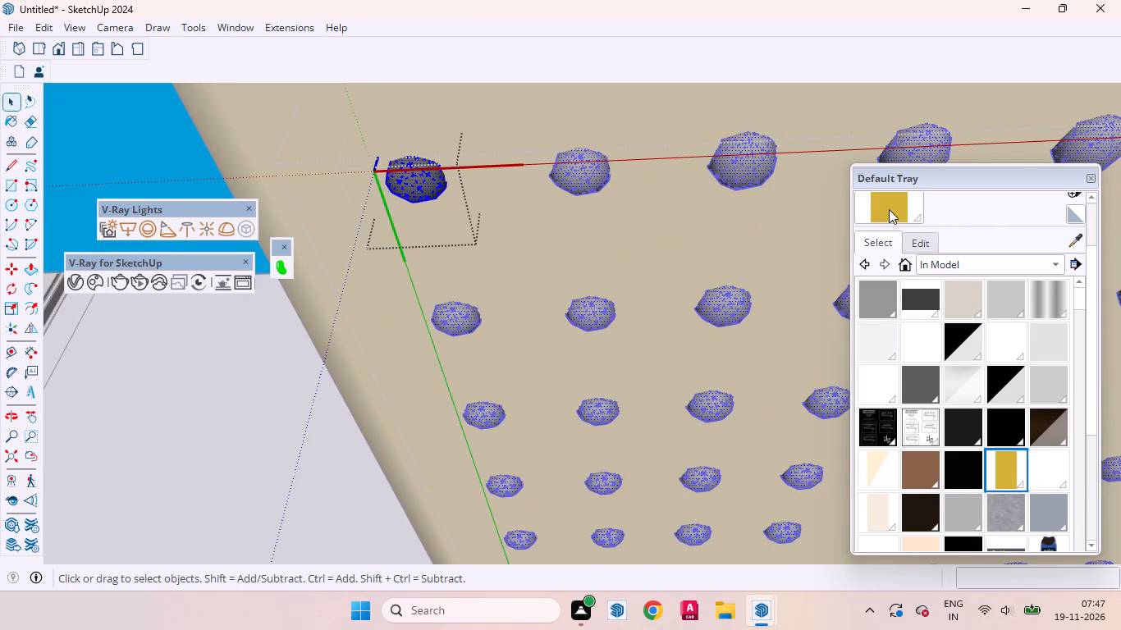
click(417, 188)
key(space)
scroll(457, 268, down, 4)
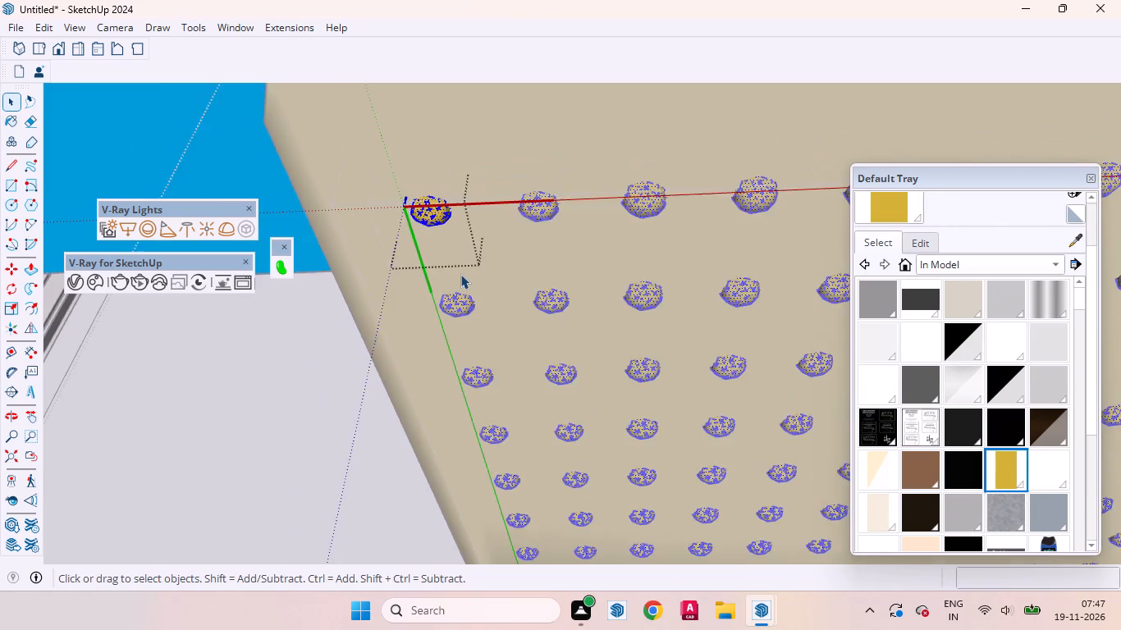
scroll(460, 274, down, 17)
scroll(469, 304, up, 1)
scroll(469, 304, down, 4)
click(533, 162)
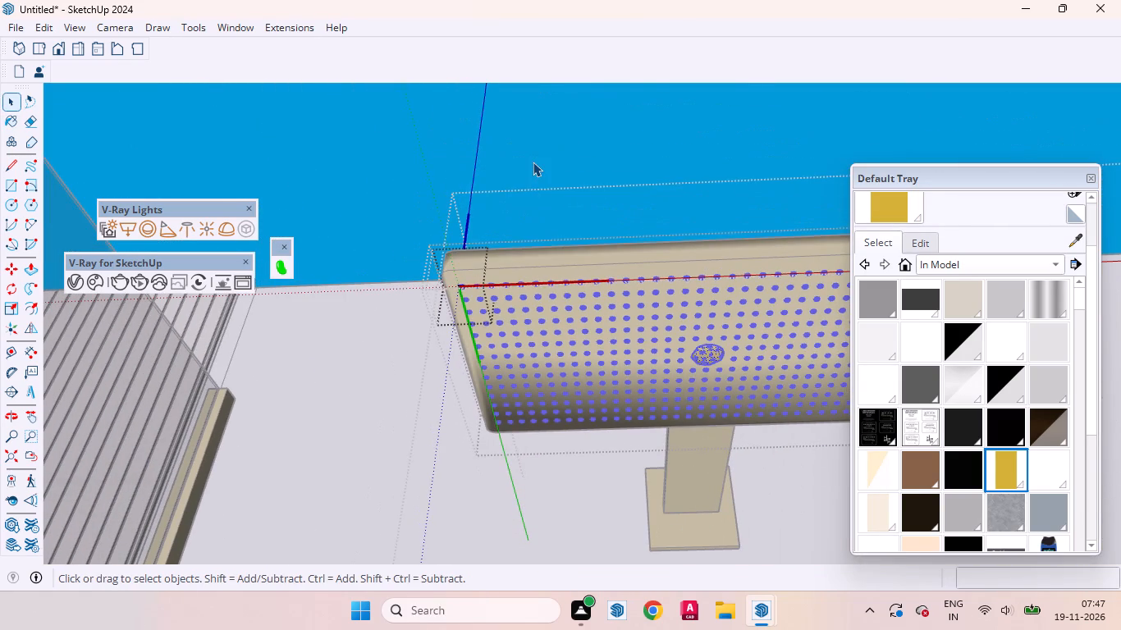
click(533, 162)
middle_drag(570, 201, 573, 391)
scroll(605, 271, down, 12)
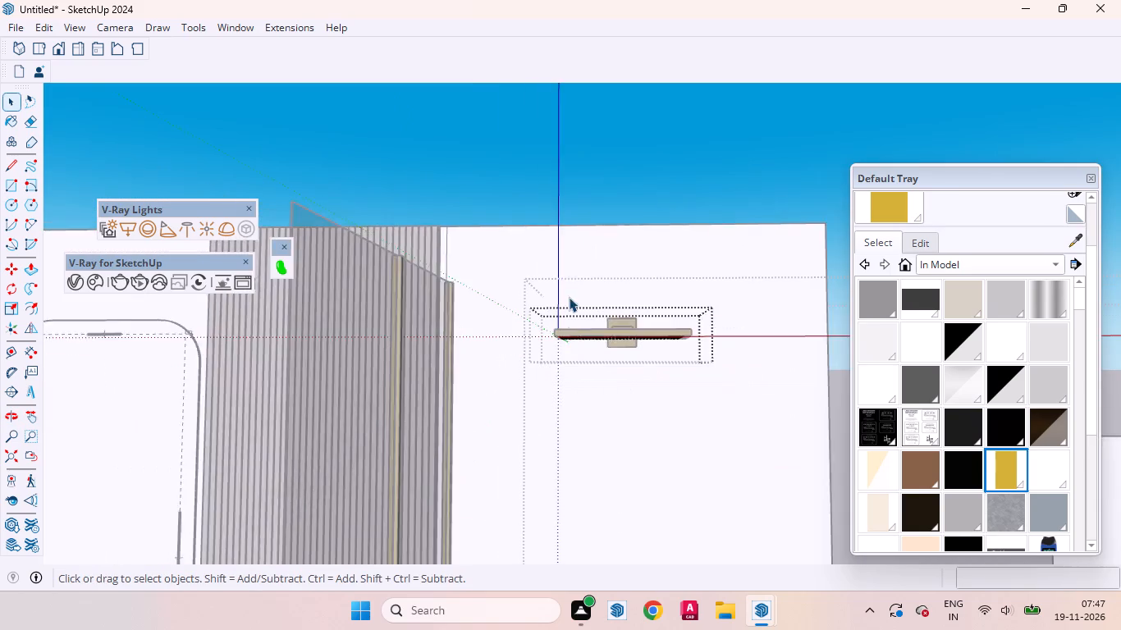
triple_click(817, 157)
scroll(576, 238, down, 6)
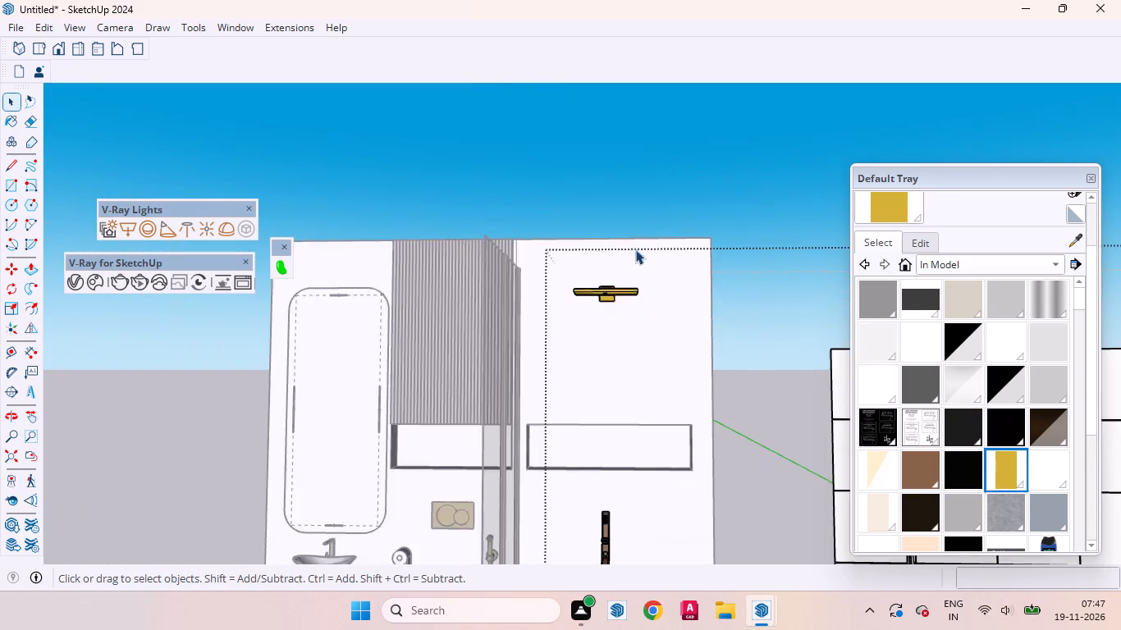
scroll(635, 249, down, 6)
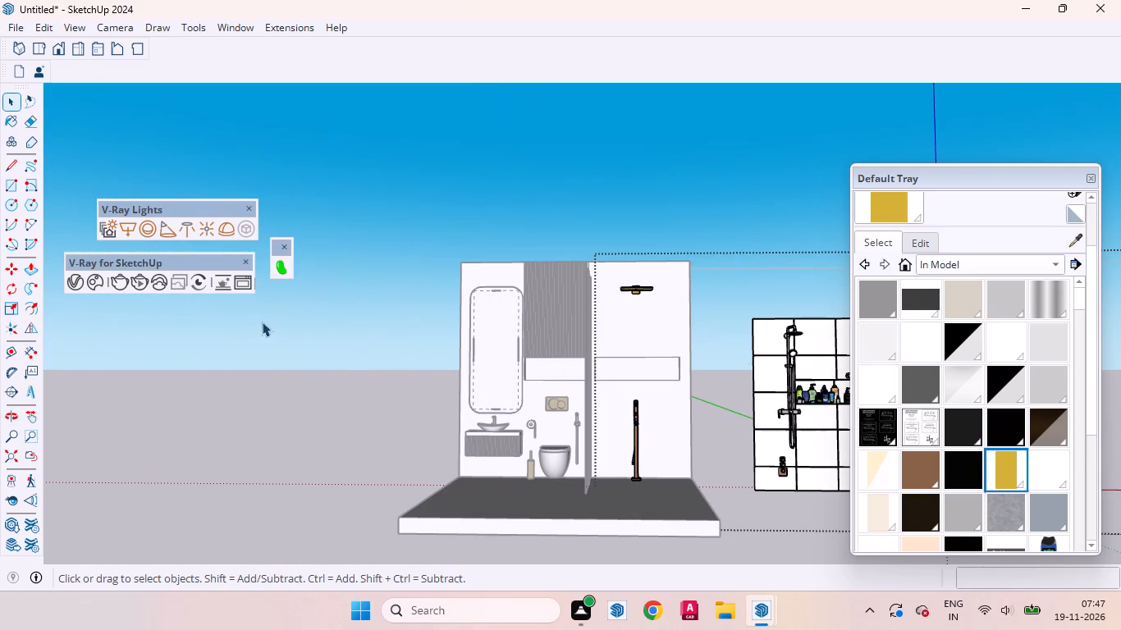
Make the gold Material1 editable in V-Ray and set its reflection surface control to Use Glossiness.
click(73, 281)
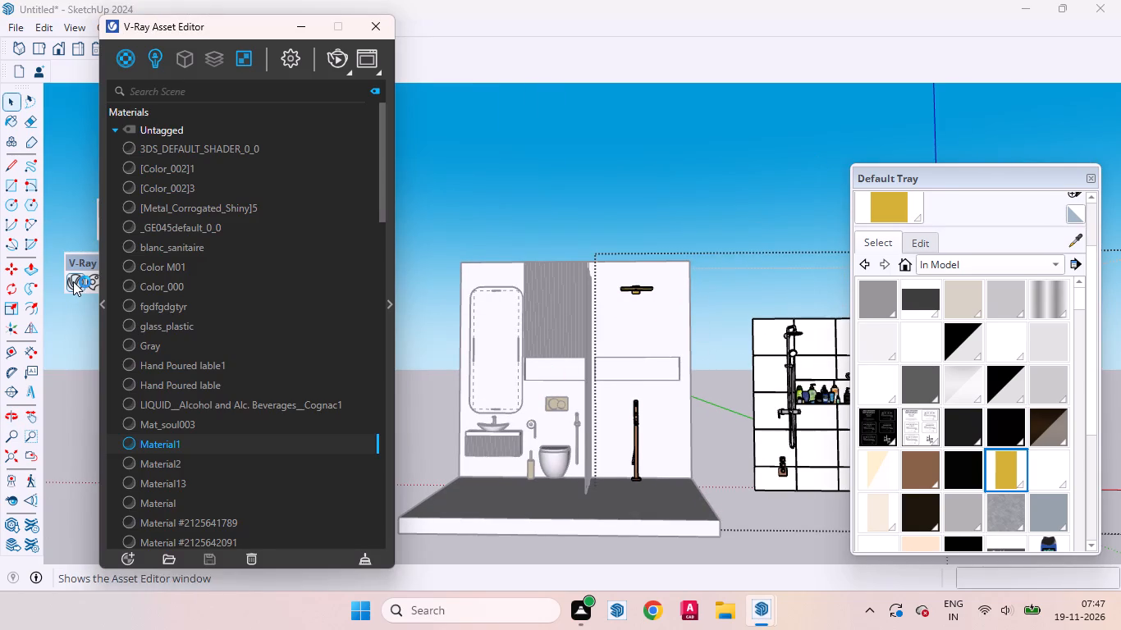
click(387, 308)
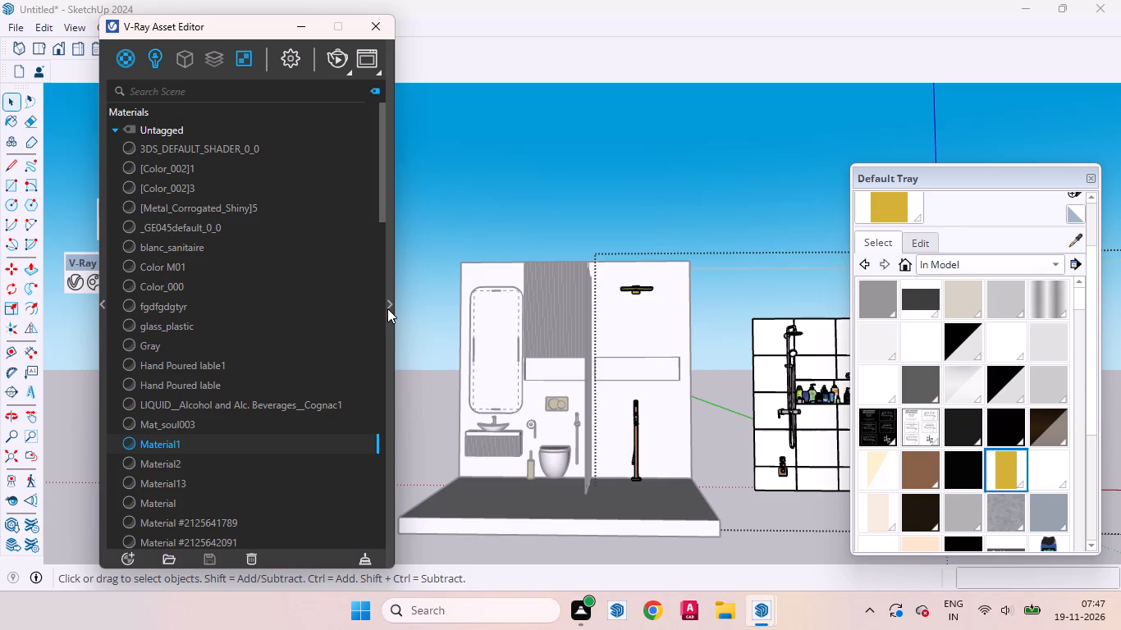
click(522, 364)
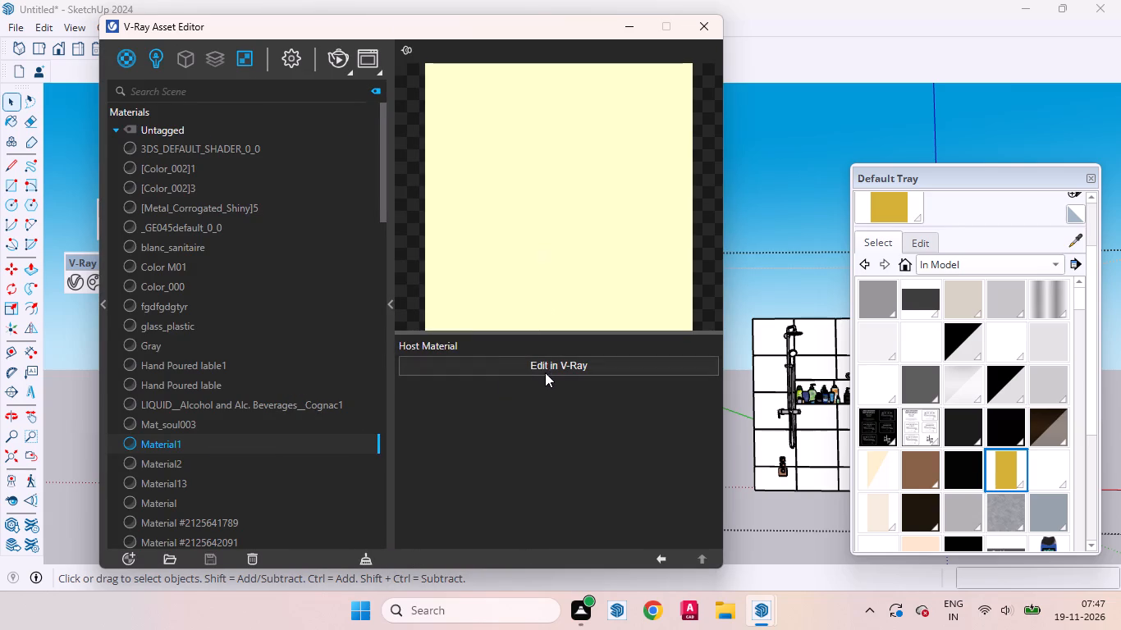
scroll(551, 416, down, 2)
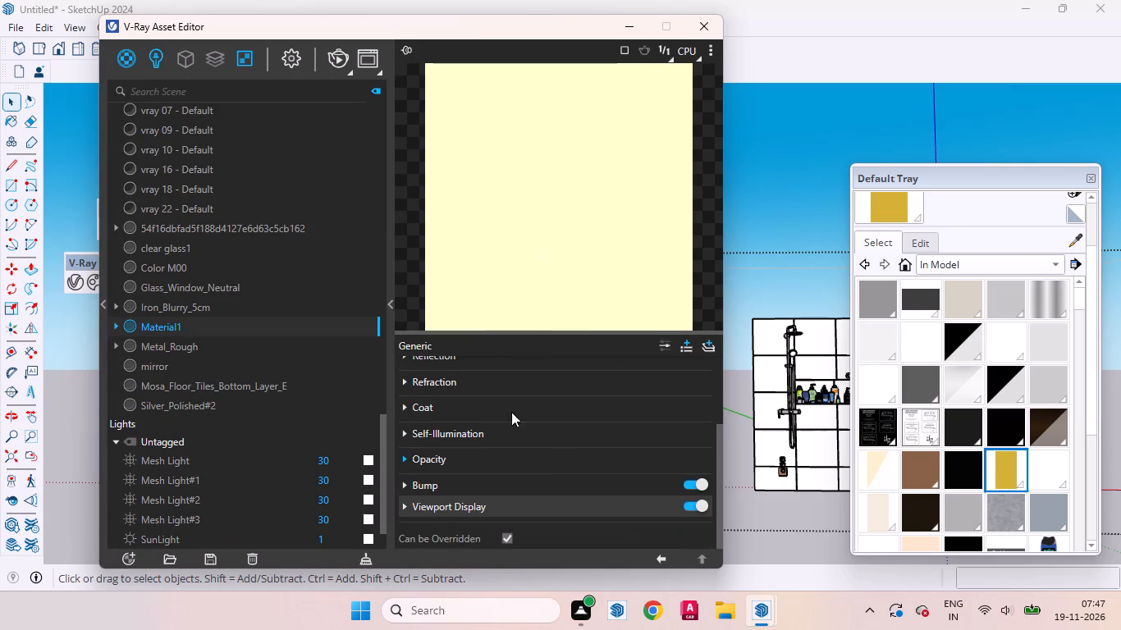
scroll(482, 371, up, 1)
click(470, 438)
scroll(551, 397, down, 1)
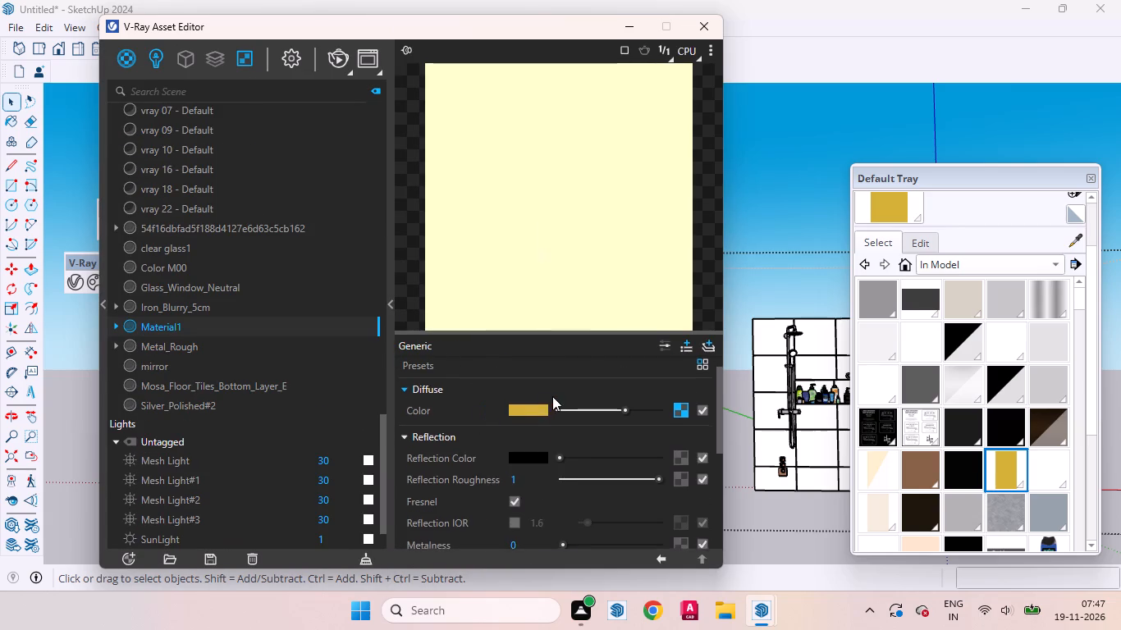
scroll(552, 396, down, 1)
click(691, 404)
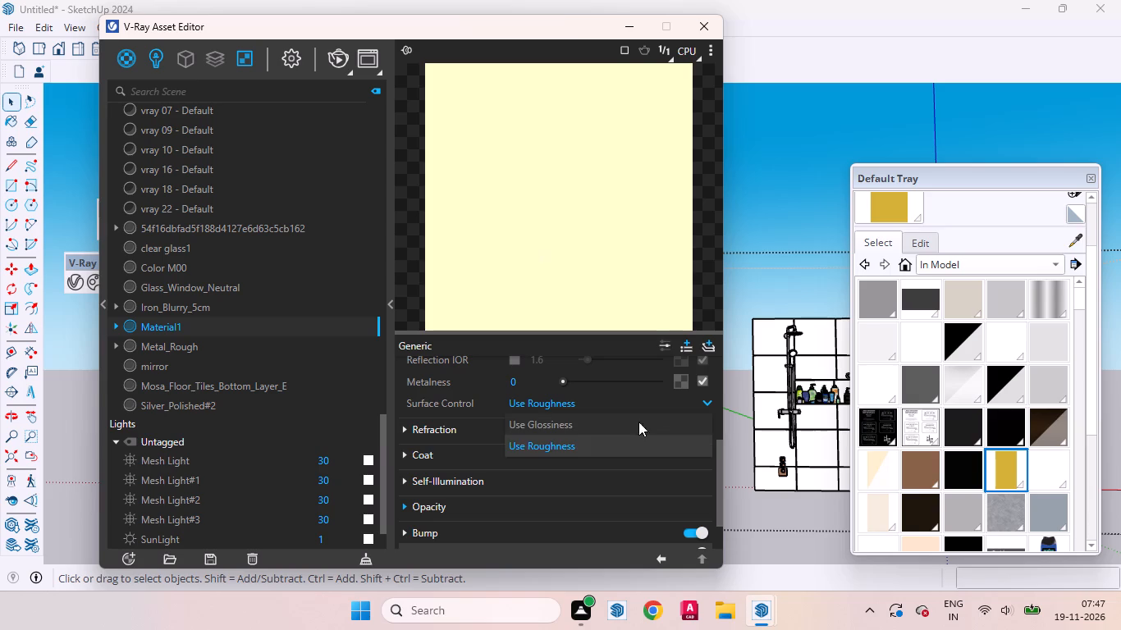
click(607, 423)
Raise Material1's reflection color to light grey and put the V-Ray Asset Editor away.
scroll(524, 420, up, 1)
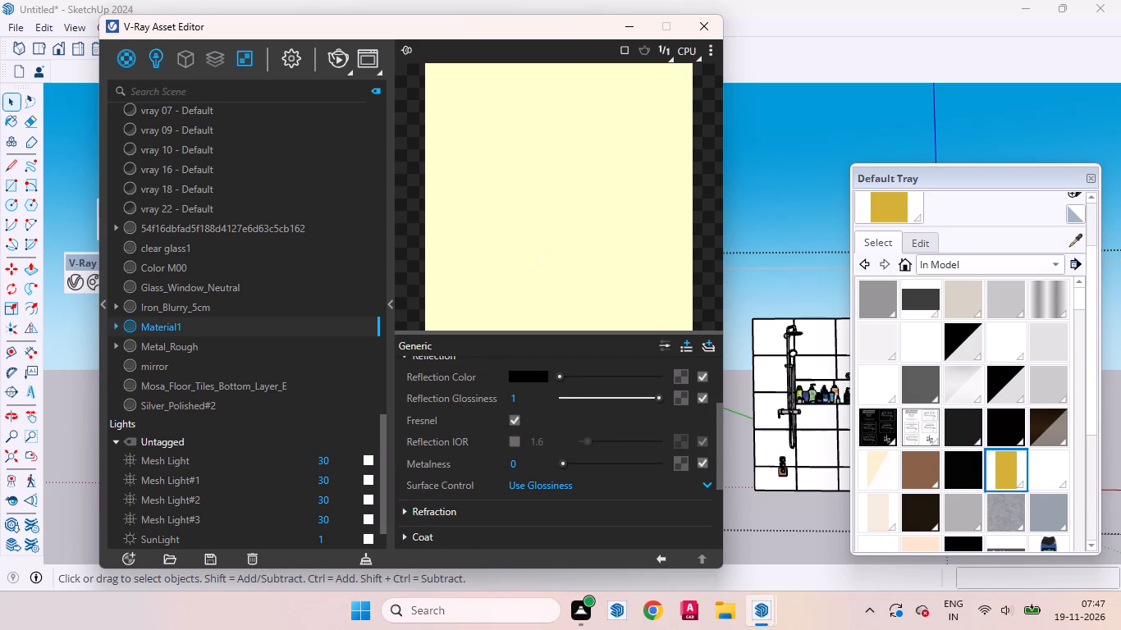
drag(558, 377, 576, 381)
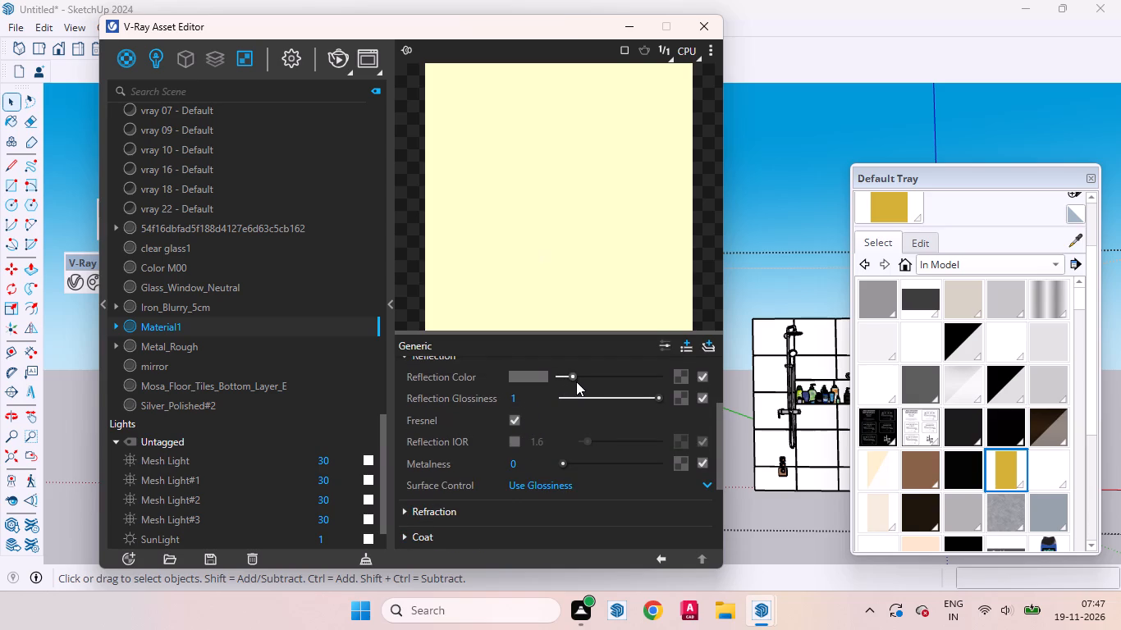
drag(576, 381, 600, 381)
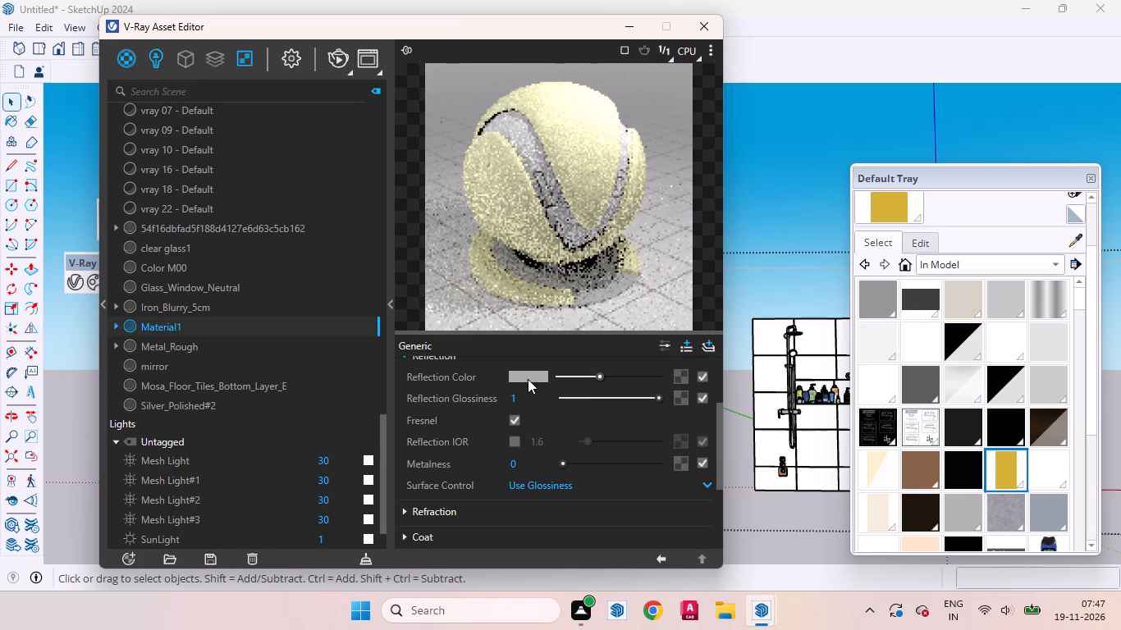
click(387, 302)
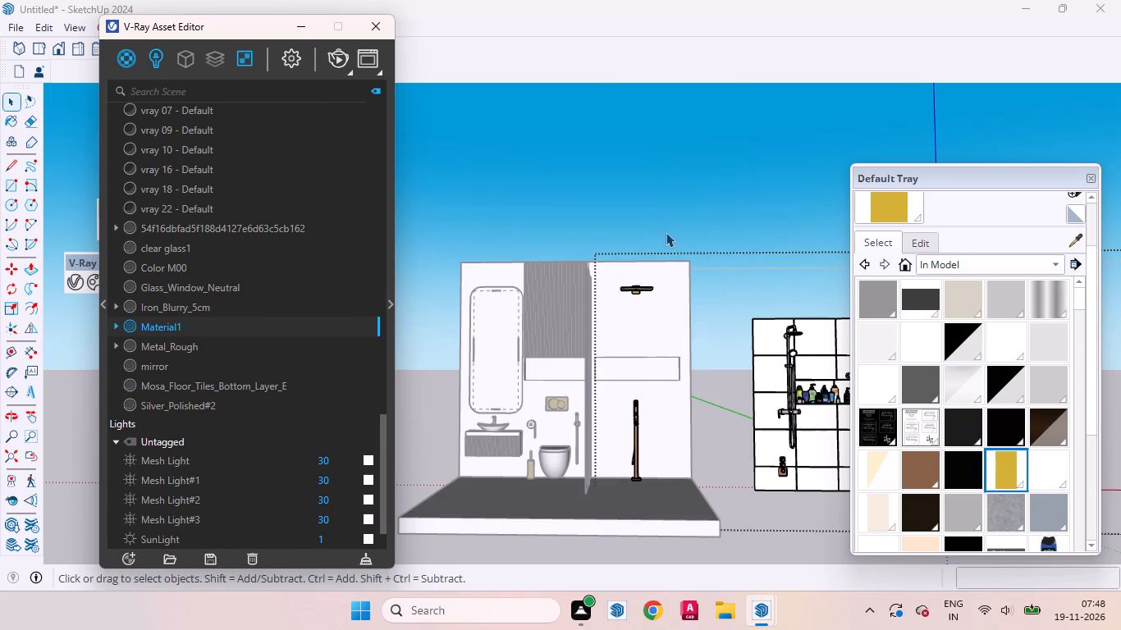
click(292, 25)
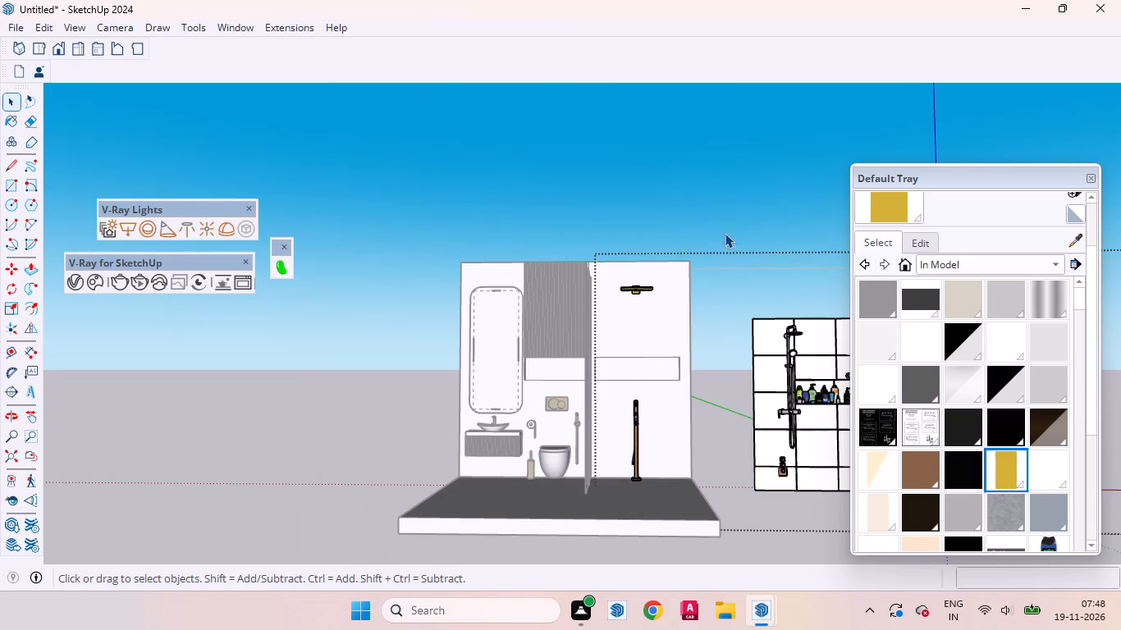
Leave group editing and examine the gold rain shower in the bathroom from the front and from below.
double_click(732, 277)
click(732, 277)
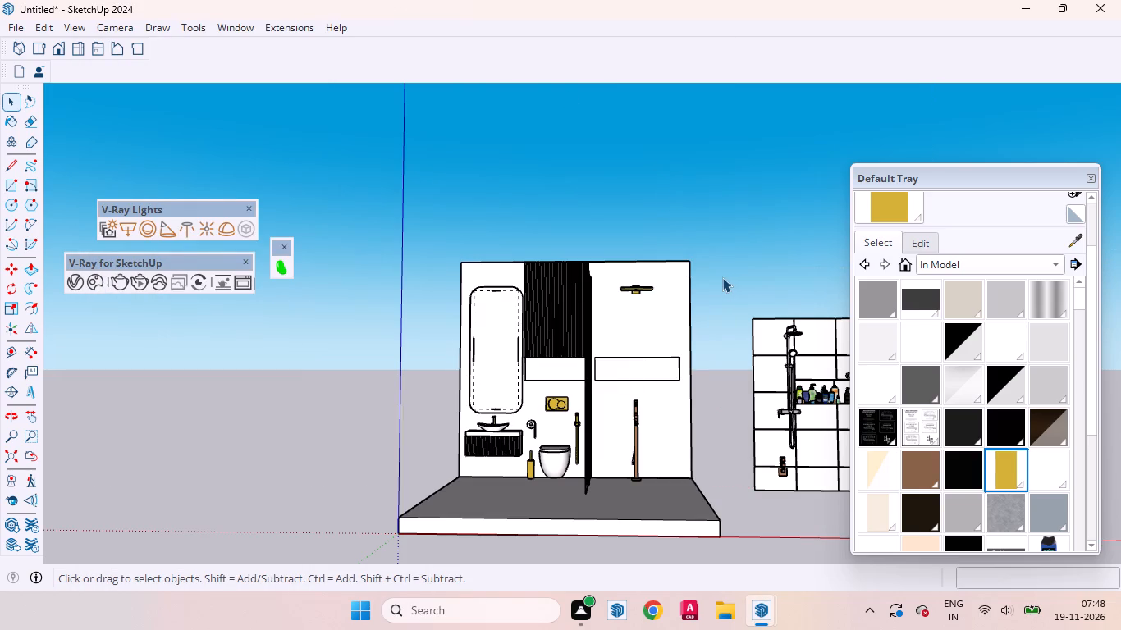
click(722, 277)
middle_drag(569, 354, 670, 293)
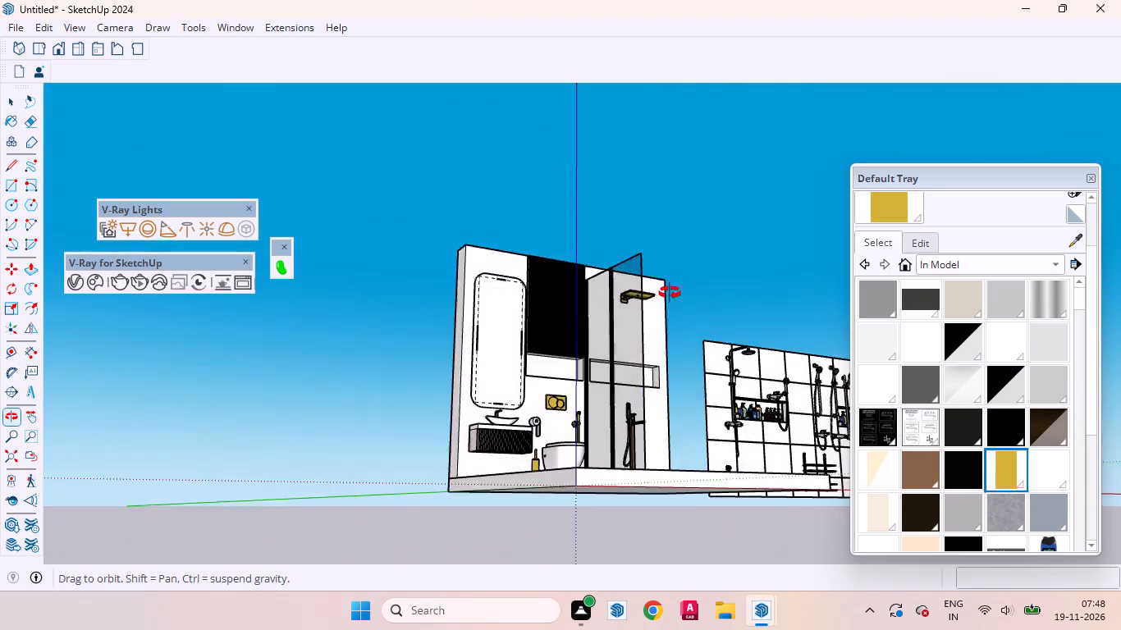
middle_drag(670, 293, 588, 486)
scroll(588, 429, up, 4)
middle_drag(635, 331, 583, 185)
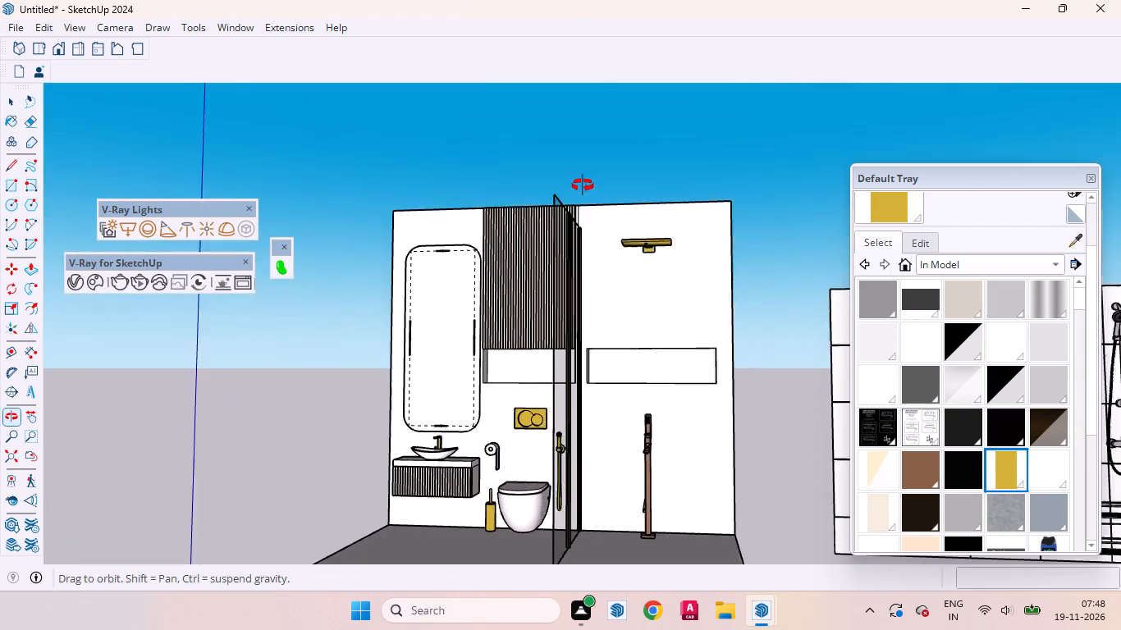
middle_drag(583, 185, 599, 100)
scroll(645, 178, up, 11)
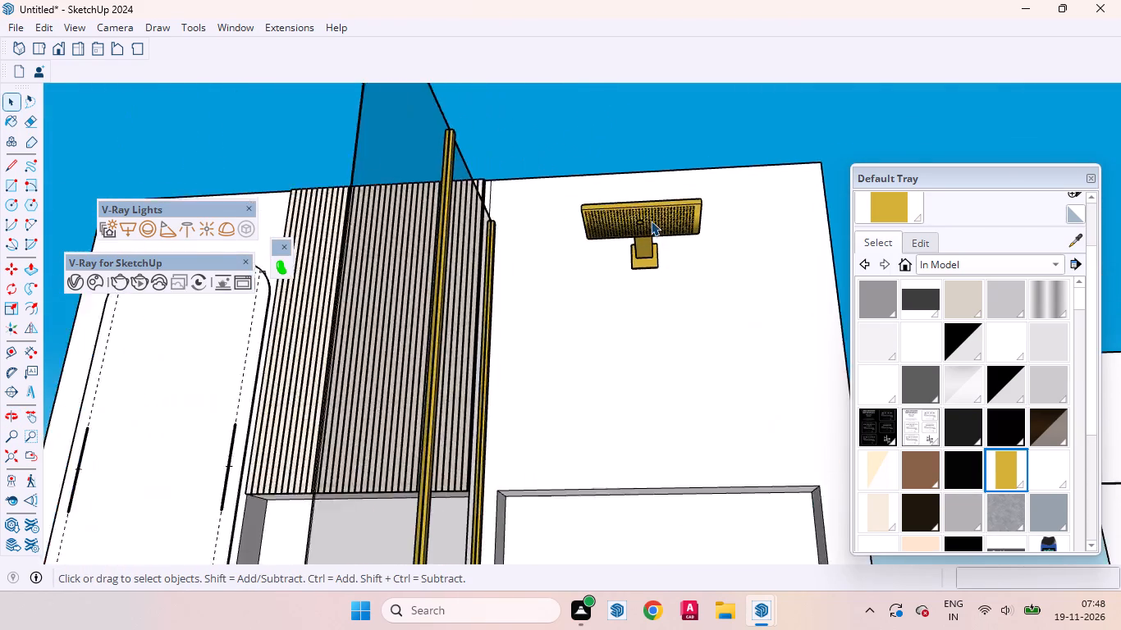
scroll(651, 221, up, 8)
middle_drag(640, 241, 639, 169)
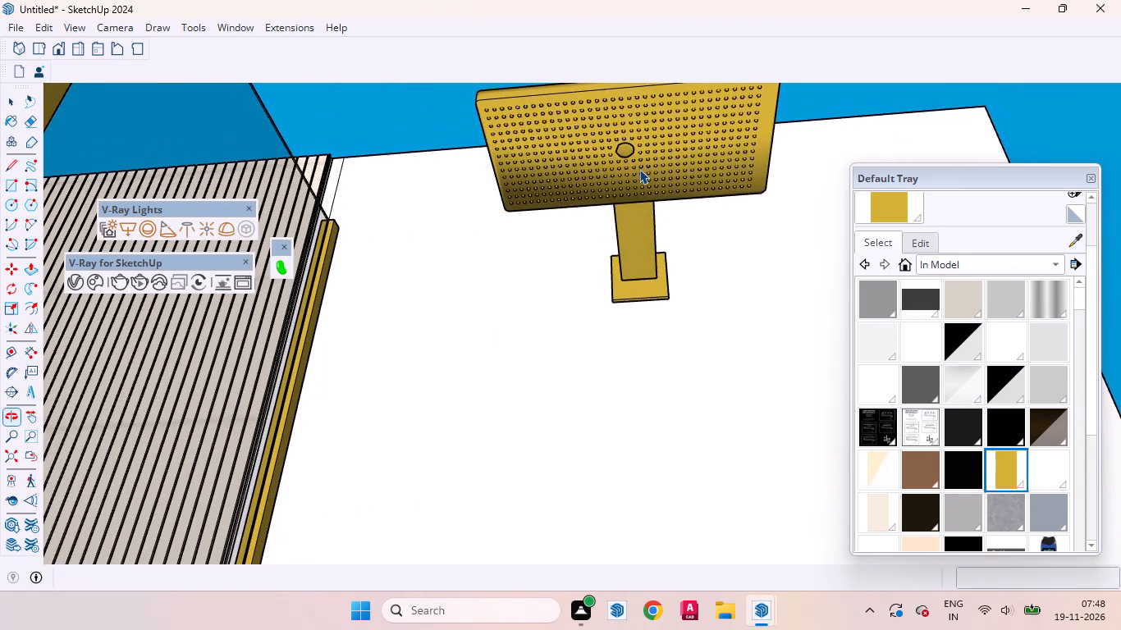
Open the brown freestanding tap for editing in the shower area and apply the gold material to its vertical column.
scroll(695, 363, down, 3)
middle_drag(684, 331, 707, 484)
scroll(705, 436, down, 8)
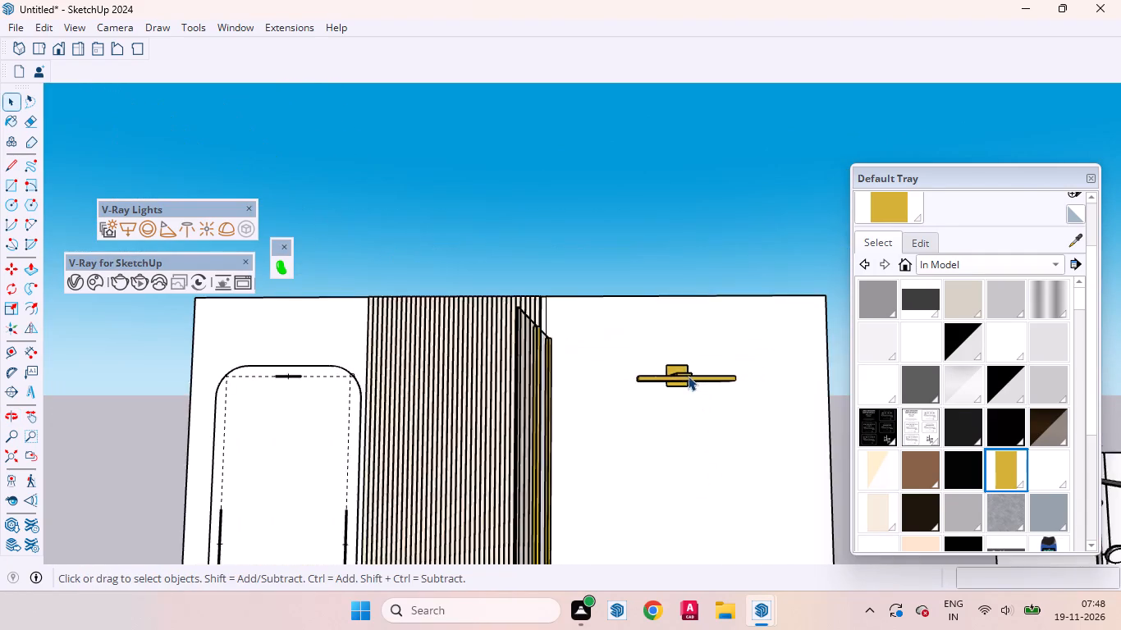
scroll(688, 376, down, 5)
scroll(662, 340, up, 1)
scroll(662, 340, down, 14)
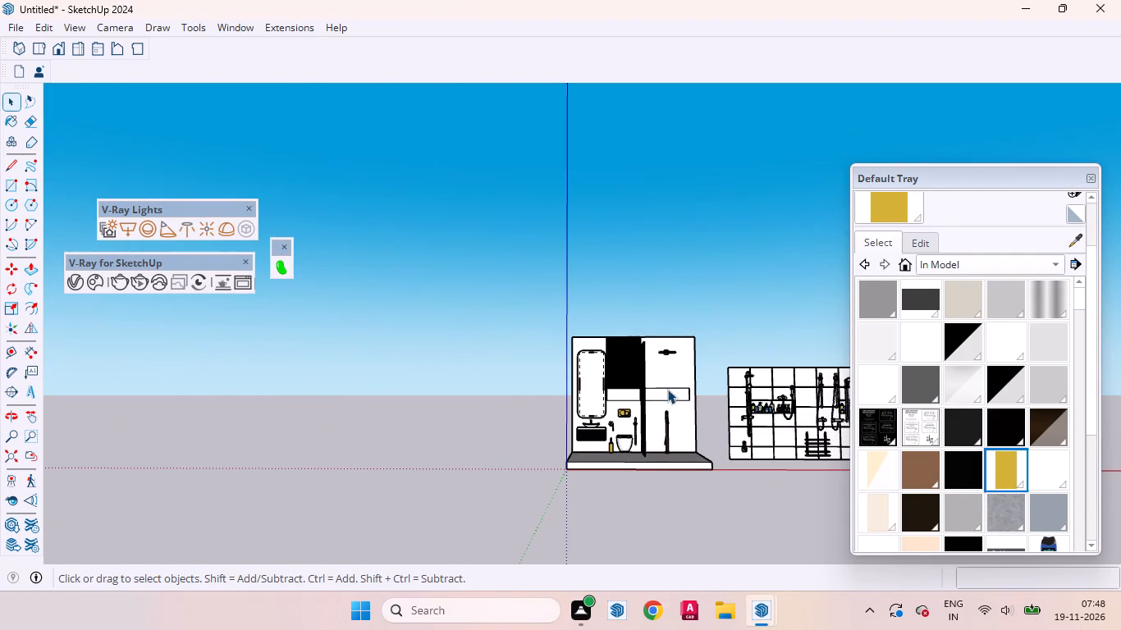
scroll(668, 416, up, 5)
middle_drag(684, 431, 674, 555)
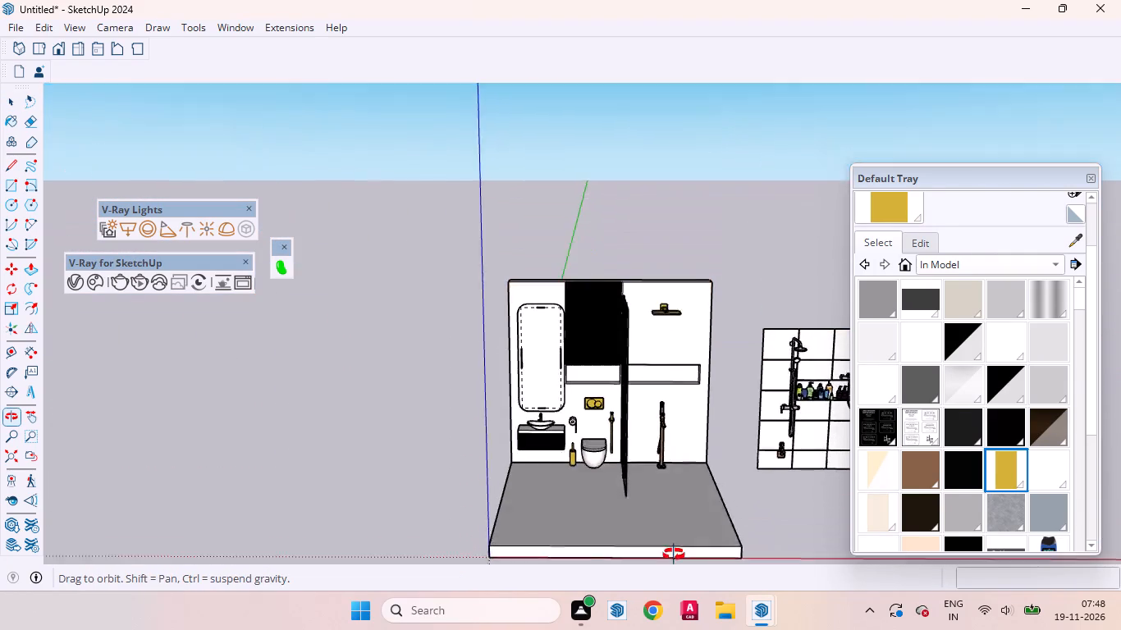
middle_drag(674, 555, 642, 590)
scroll(643, 437, up, 14)
middle_drag(653, 444, 643, 448)
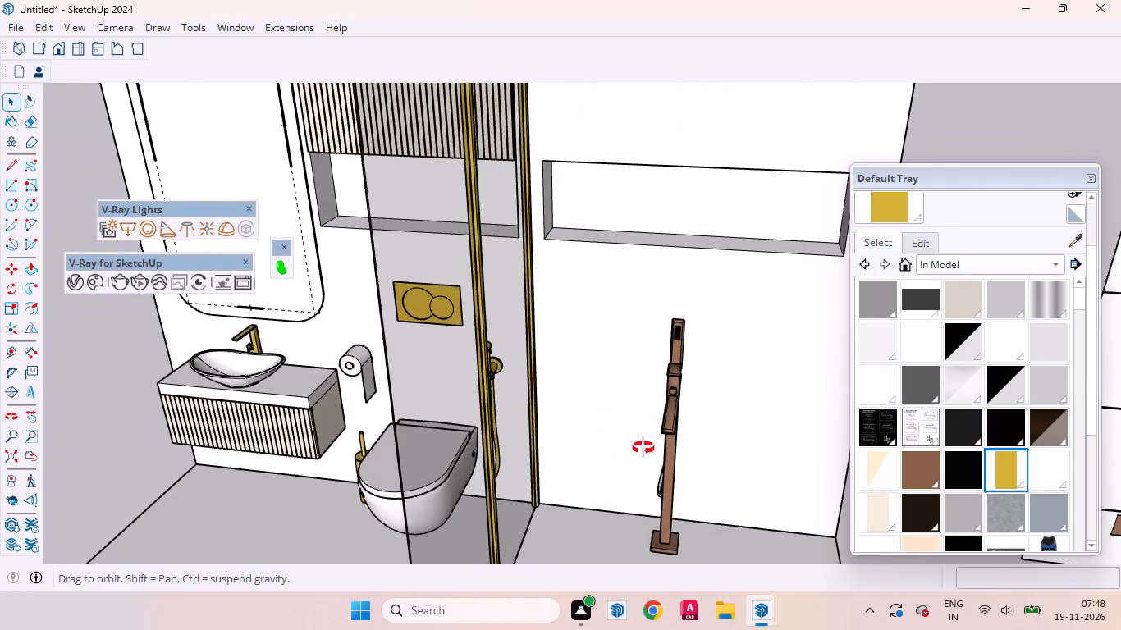
middle_drag(643, 448, 507, 418)
scroll(582, 450, up, 7)
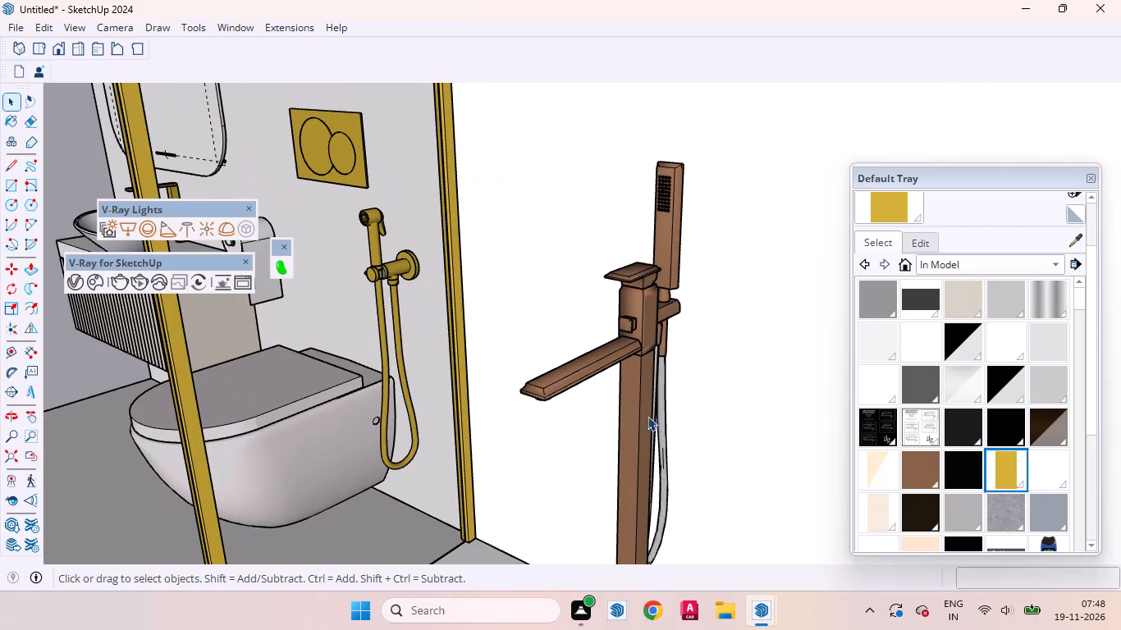
scroll(642, 416, up, 6)
middle_drag(630, 427, 577, 396)
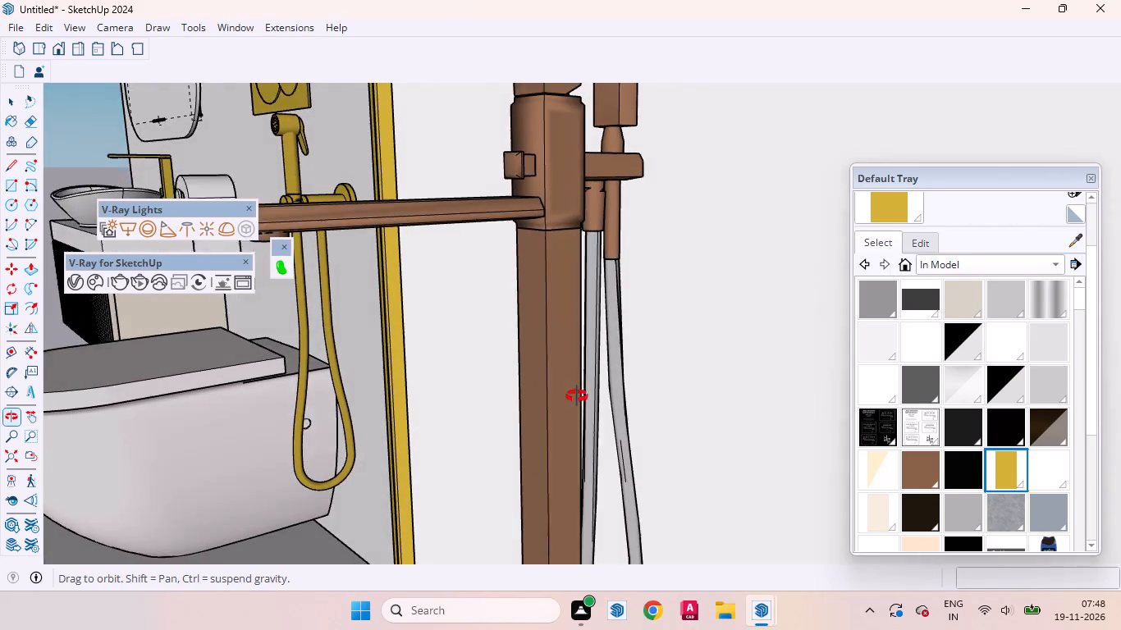
middle_drag(577, 396, 577, 397)
triple_click(575, 349)
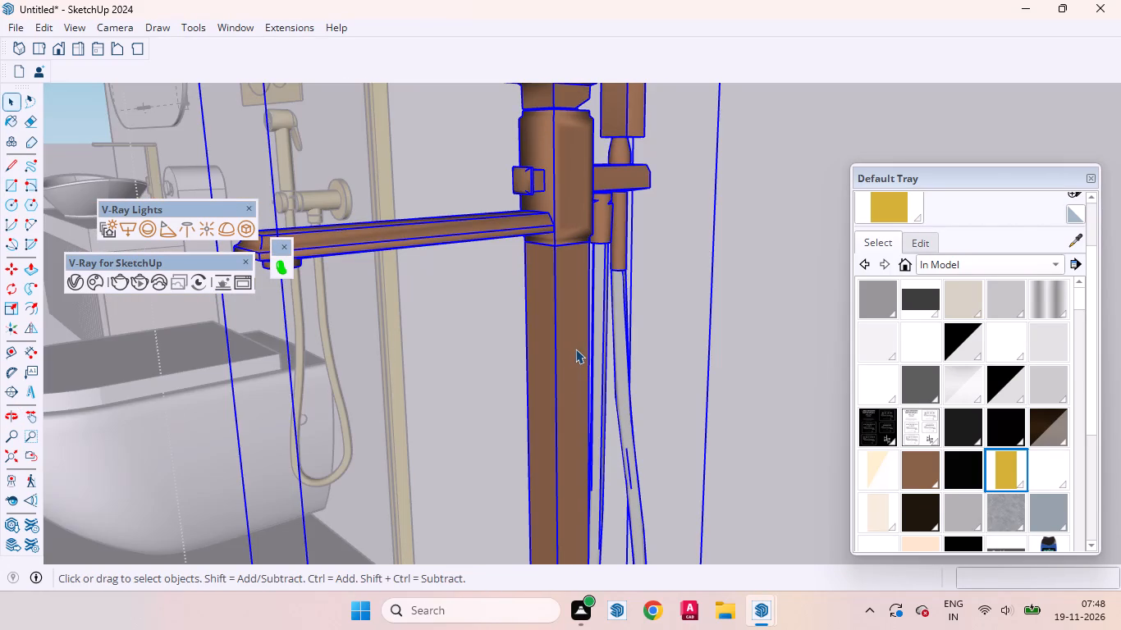
triple_click(575, 349)
click(887, 208)
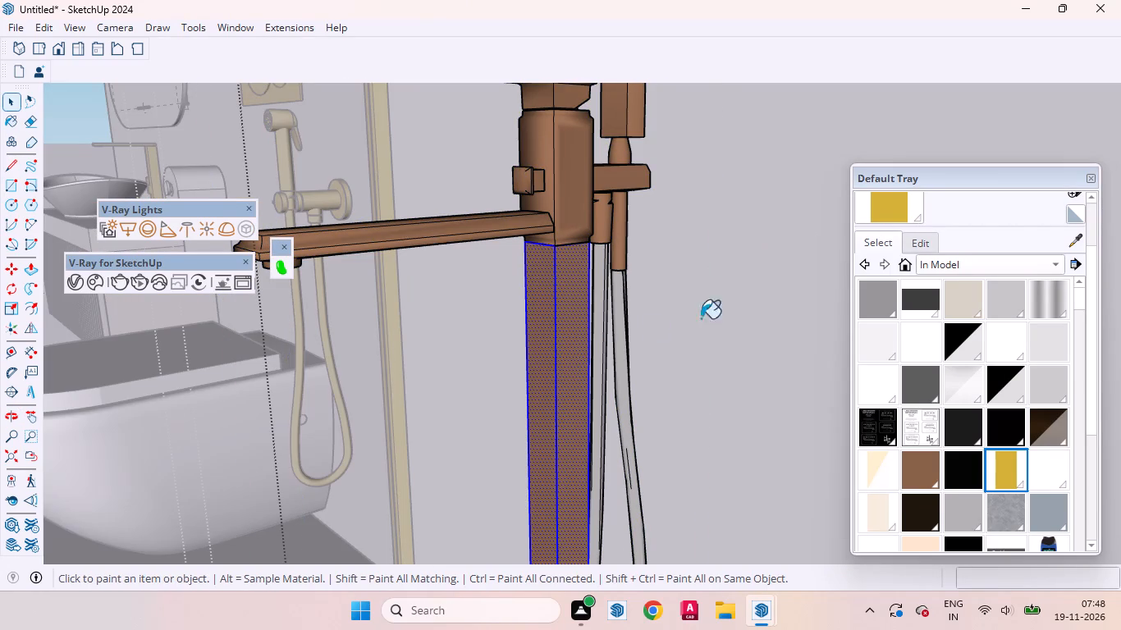
click(565, 364)
Apply the gold material to all faces of the tap's valve body and its long horizontal spout.
click(562, 213)
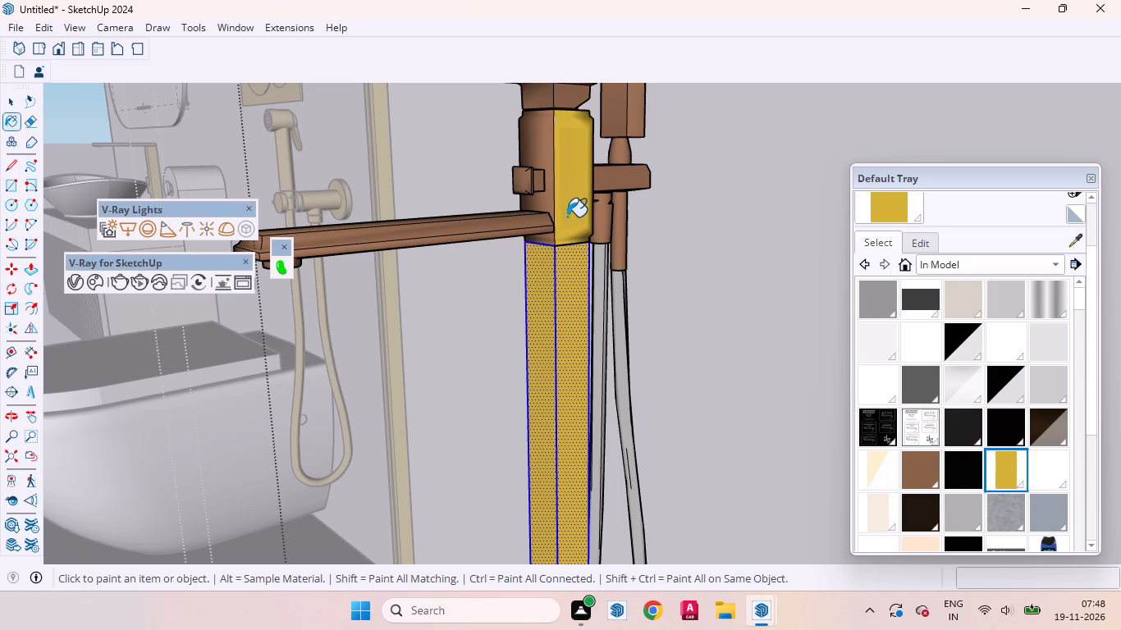
key(space)
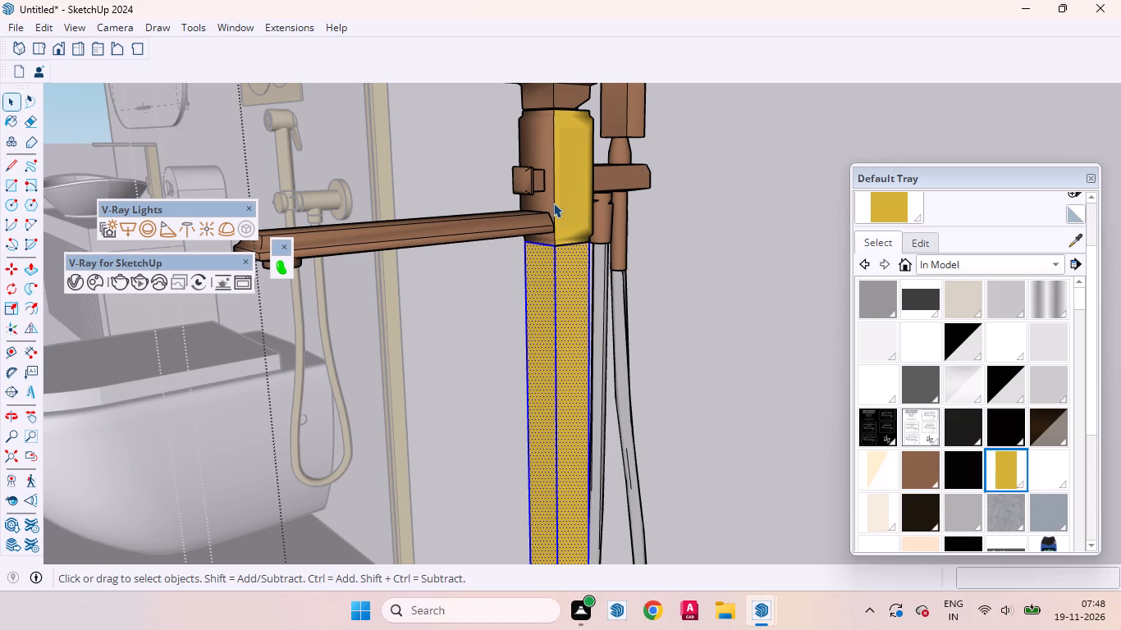
triple_click(553, 203)
click(893, 205)
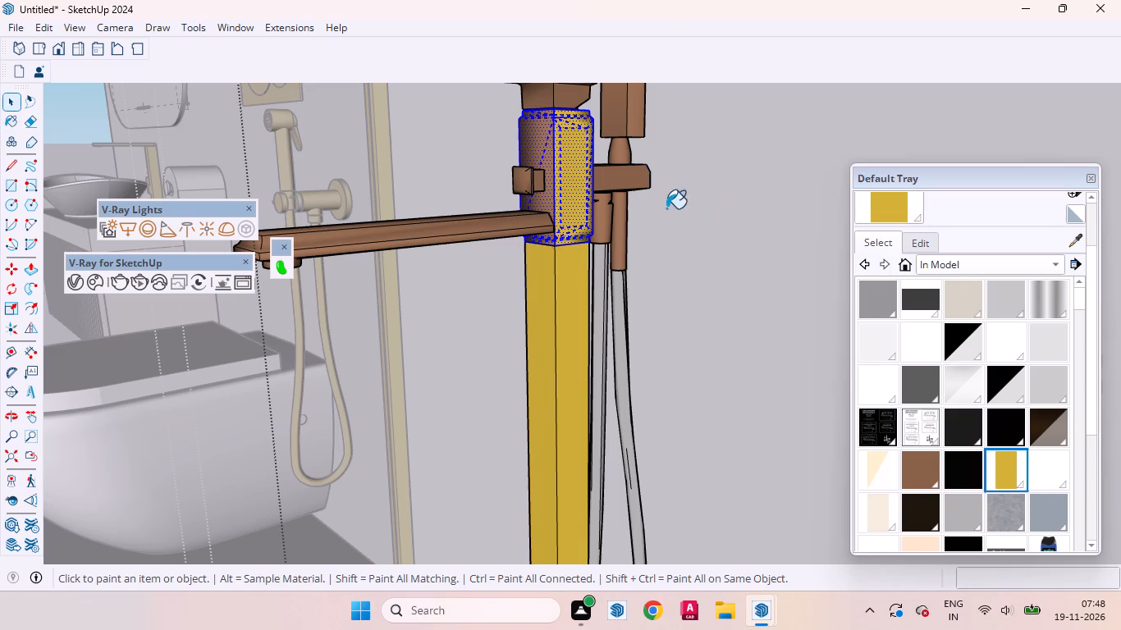
click(547, 196)
key(space)
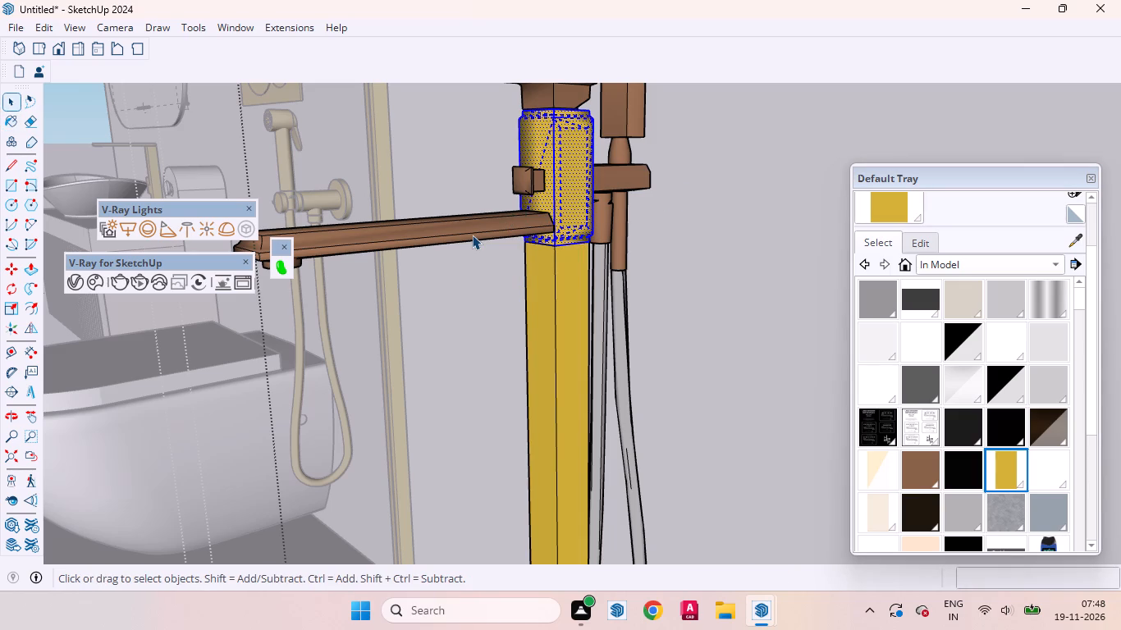
triple_click(472, 235)
click(903, 210)
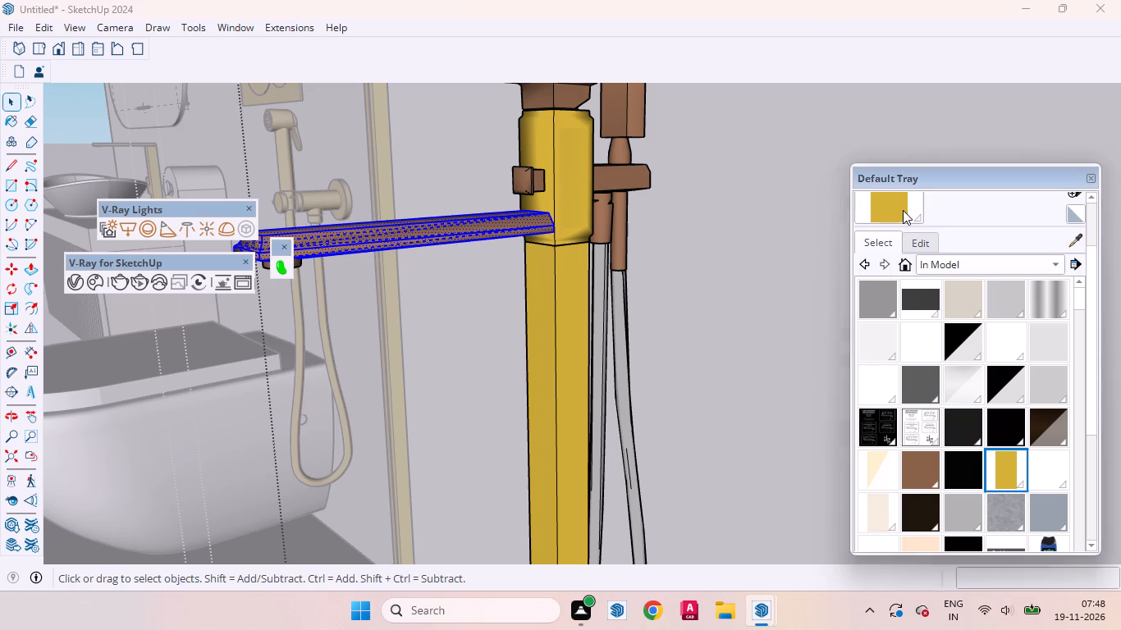
click(410, 235)
key(space)
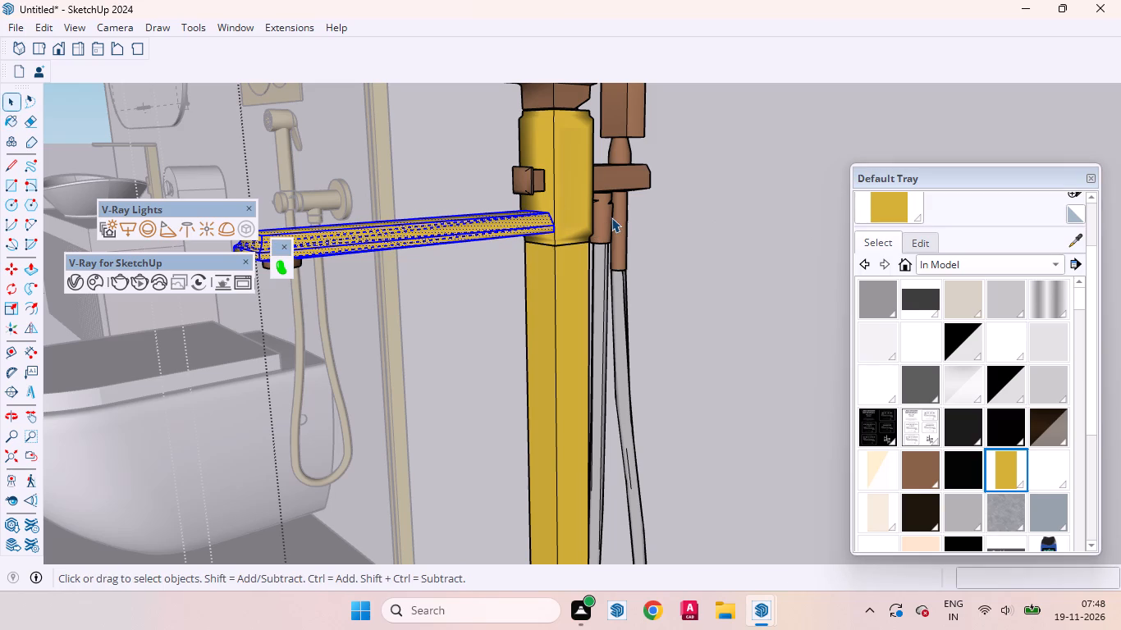
Apply the gold material to the tap's two hose connectors and the hand shower's holder bracket.
double_click(611, 217)
click(882, 207)
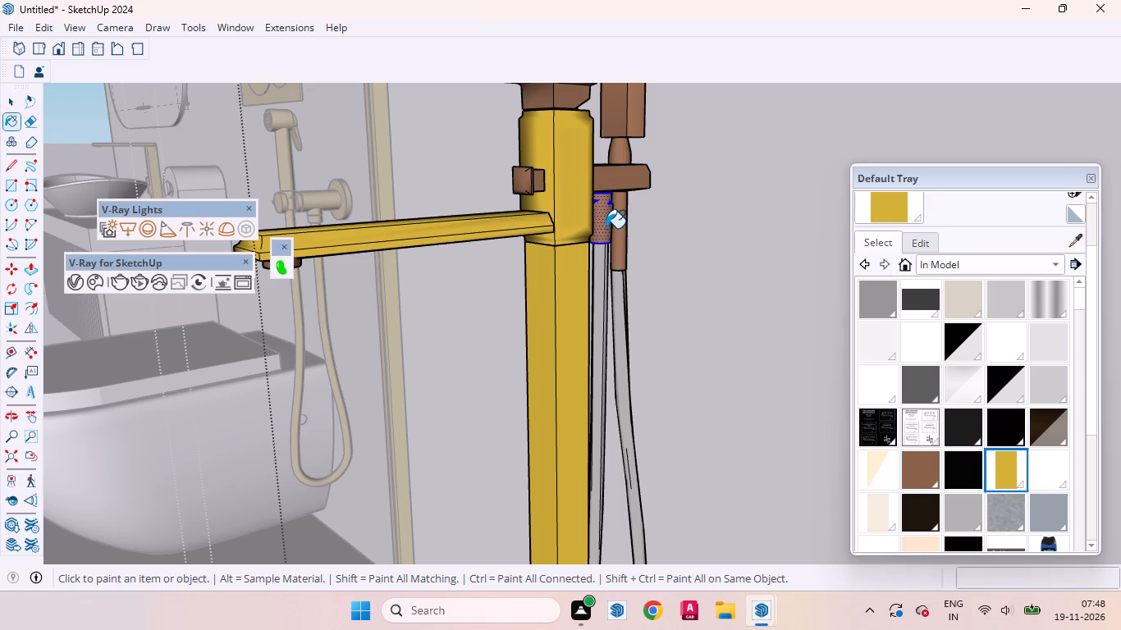
click(606, 228)
key(space)
double_click(618, 223)
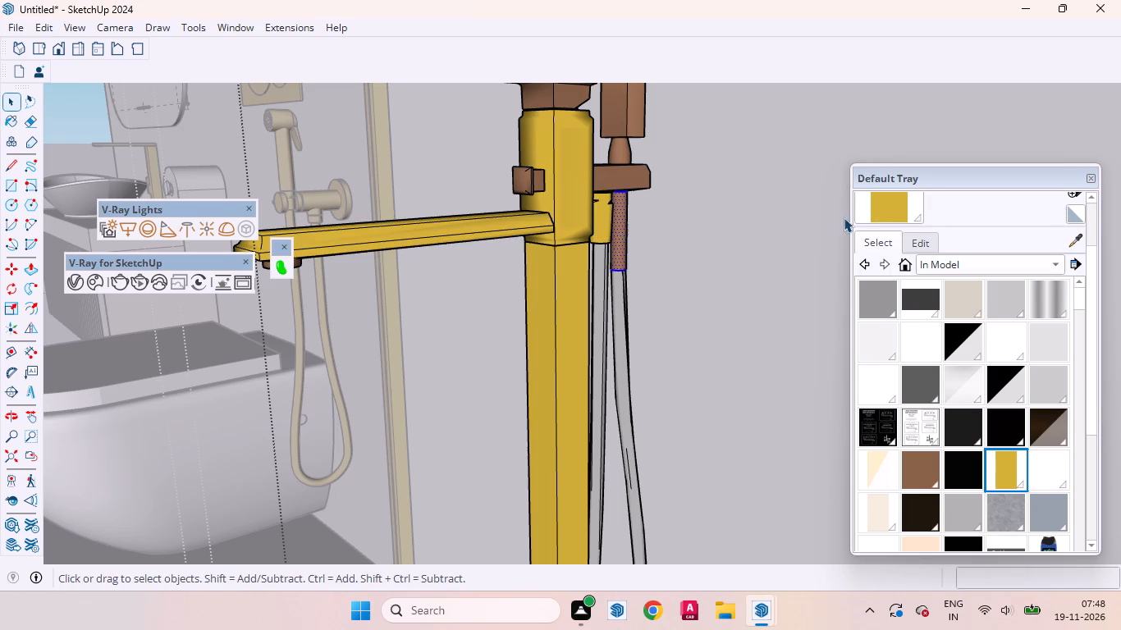
click(901, 203)
click(625, 236)
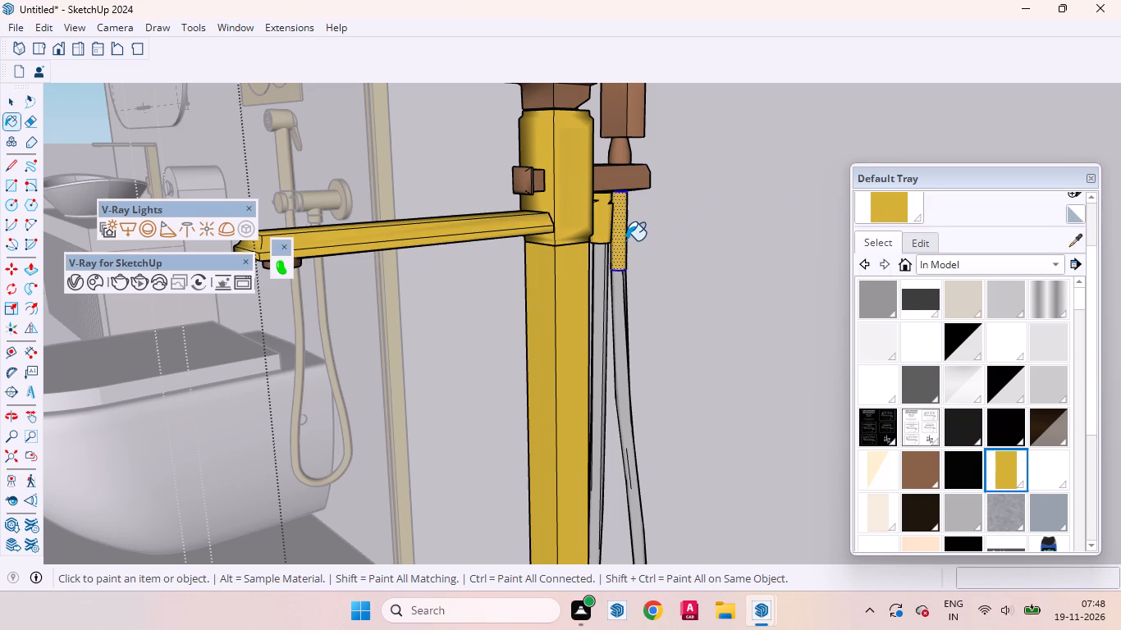
key(space)
triple_click(620, 182)
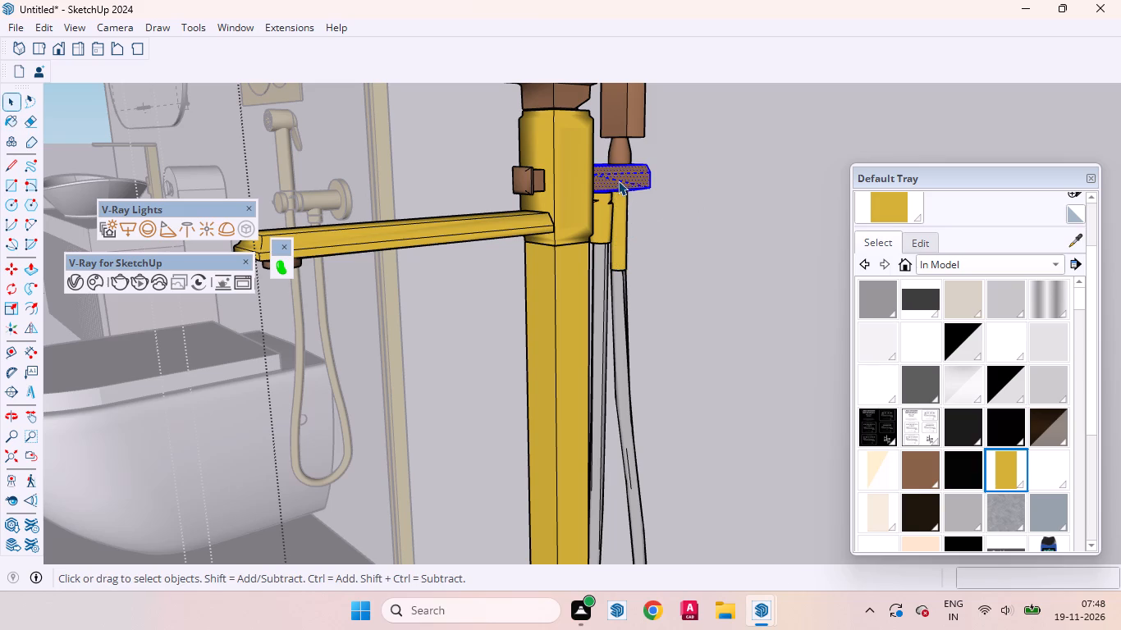
click(899, 203)
click(609, 184)
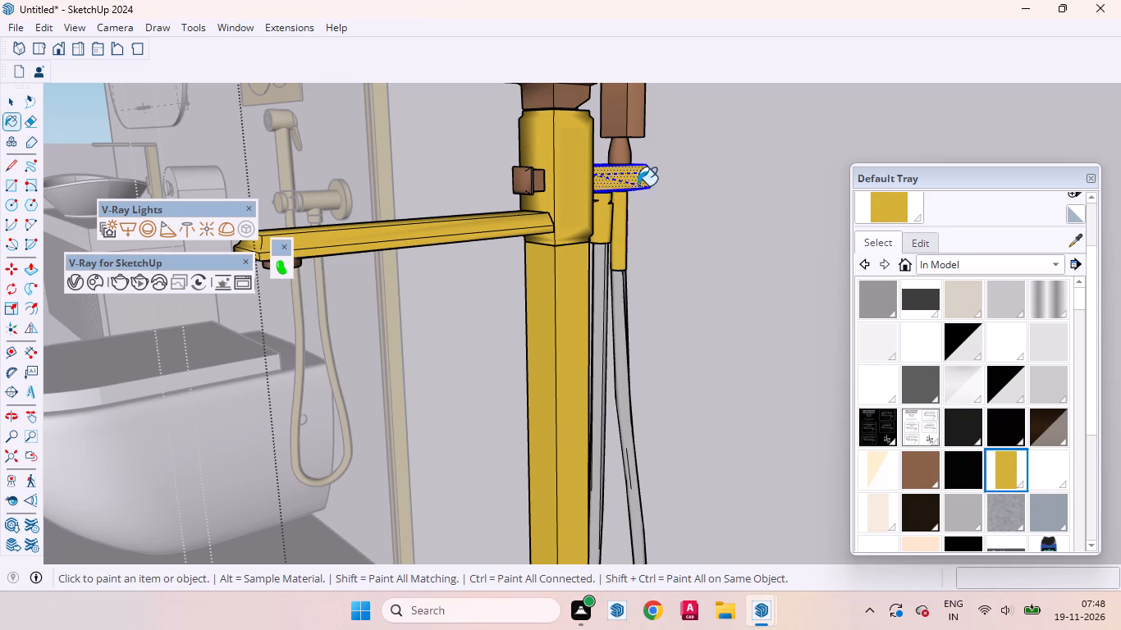
key(space)
Apply the gold material to all faces of the small square knob on the side of the valve body.
double_click(521, 182)
click(521, 182)
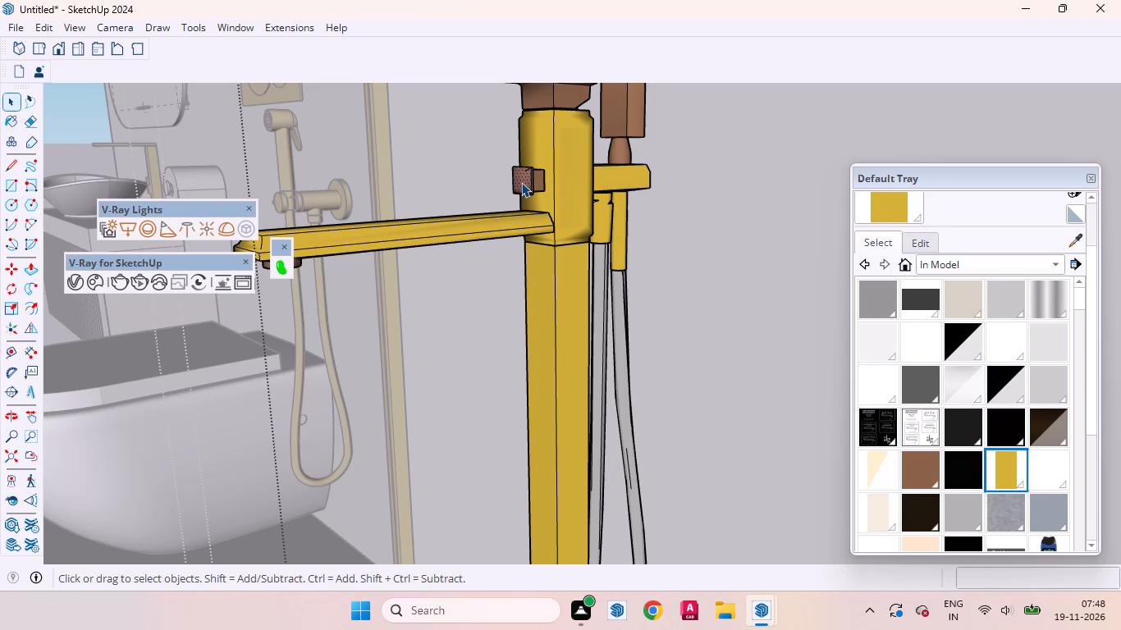
triple_click(521, 182)
drag(892, 200, 880, 202)
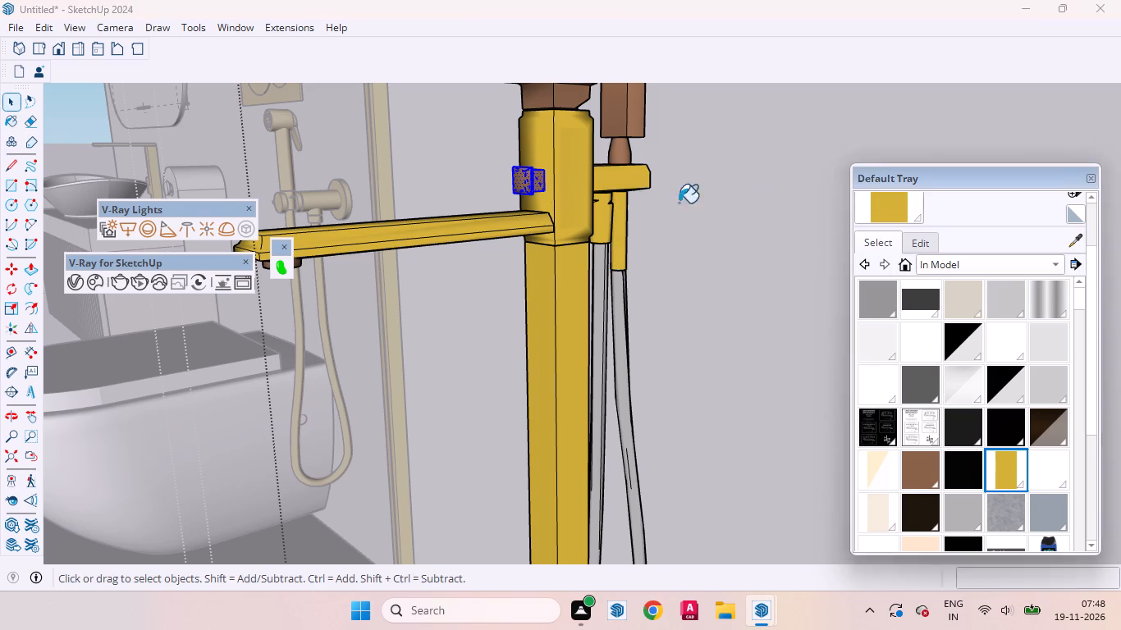
click(521, 185)
scroll(553, 454, down, 5)
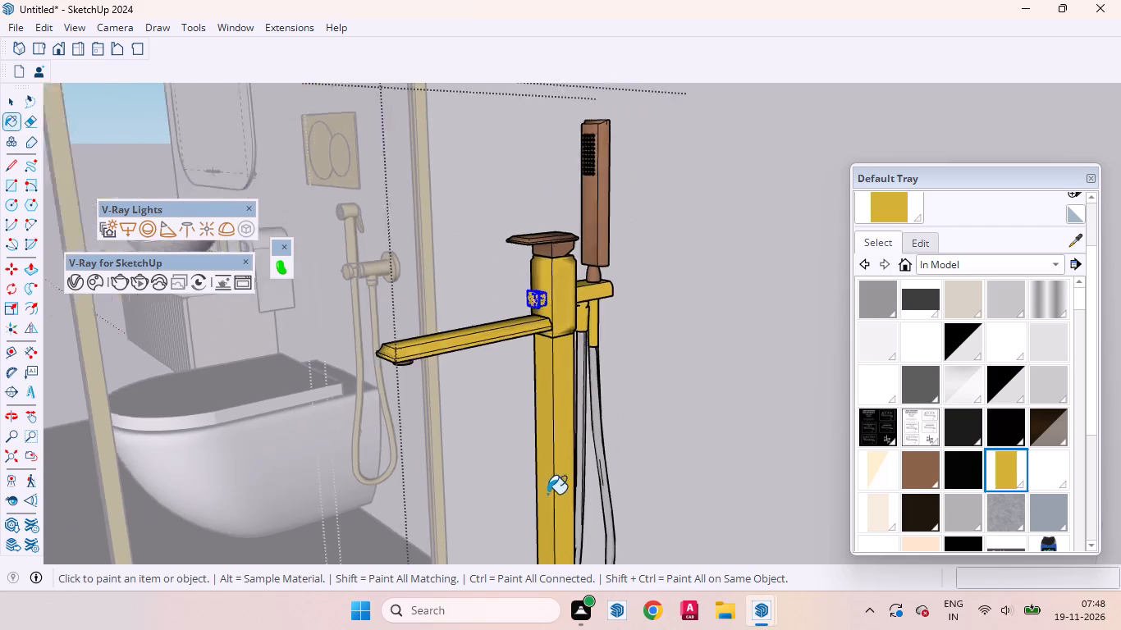
scroll(547, 494, down, 1)
key(space)
Apply the gold material to the tap's hand shower and the tapered neck beneath it.
scroll(589, 251, up, 3)
triple_click(598, 268)
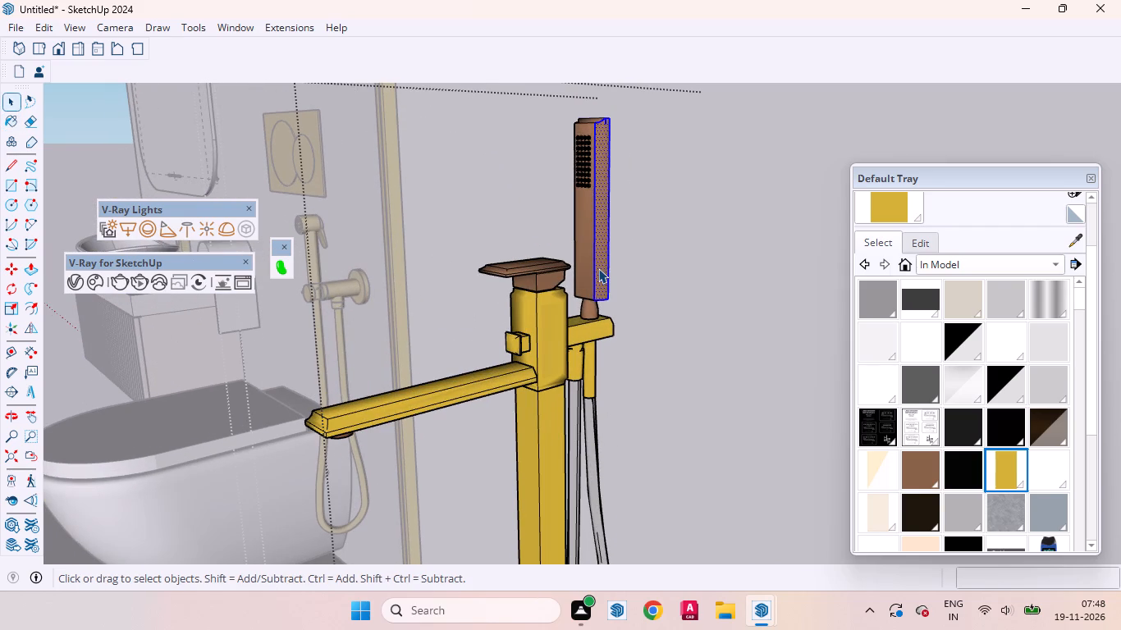
click(911, 209)
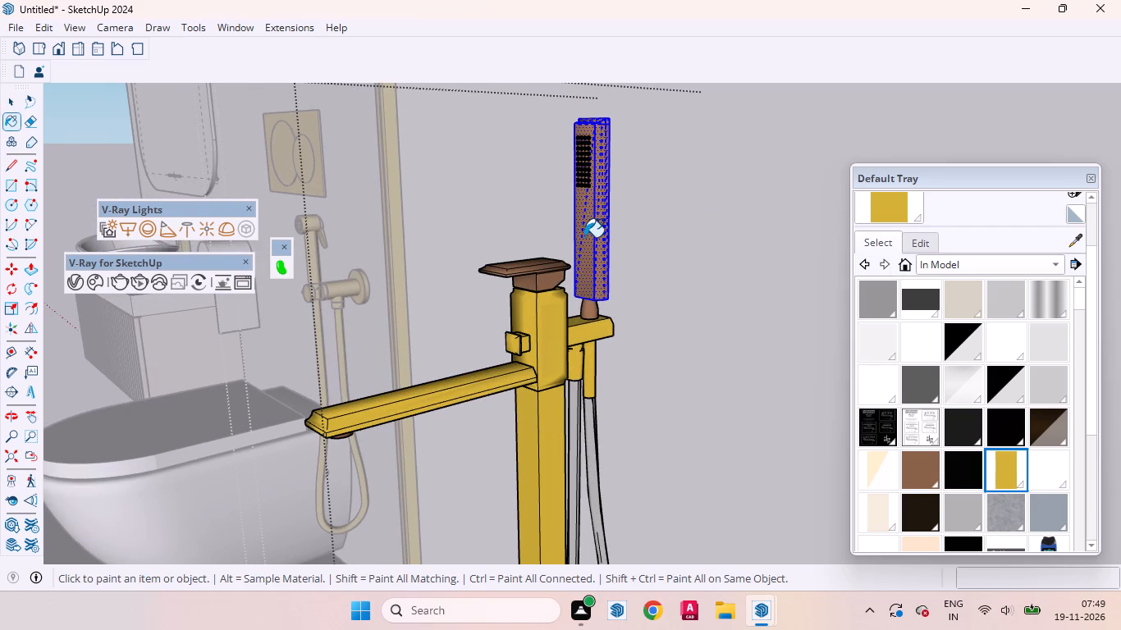
click(593, 234)
key(space)
scroll(593, 298, up, 9)
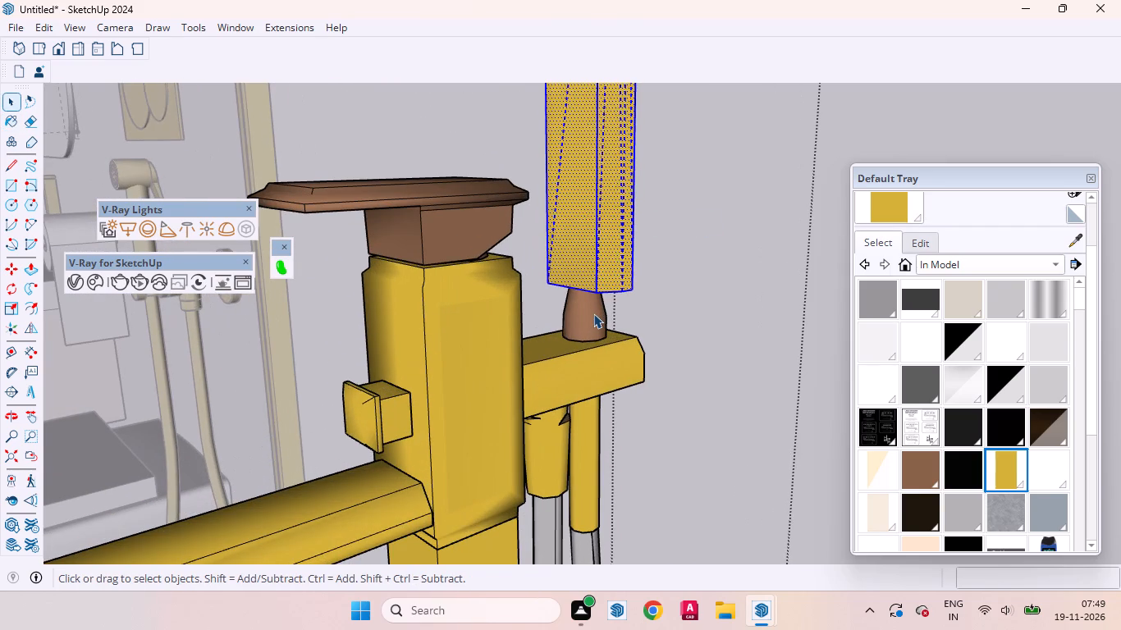
double_click(593, 313)
click(593, 313)
click(898, 213)
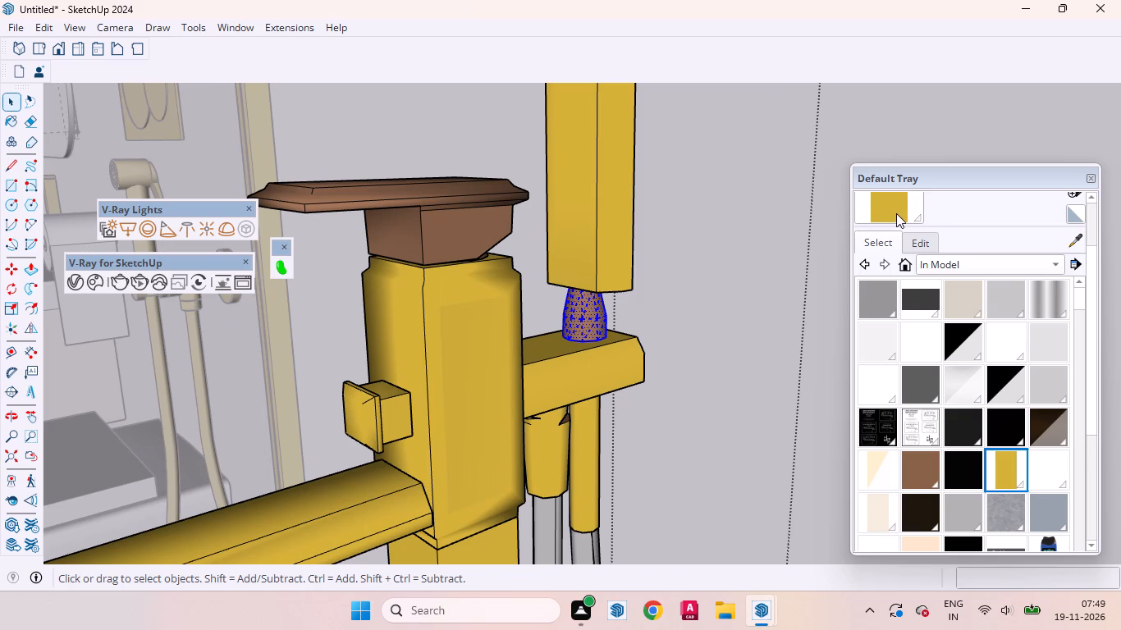
click(595, 332)
key(space)
Apply the gold material to the flat top handle and its base above the valve body.
double_click(438, 248)
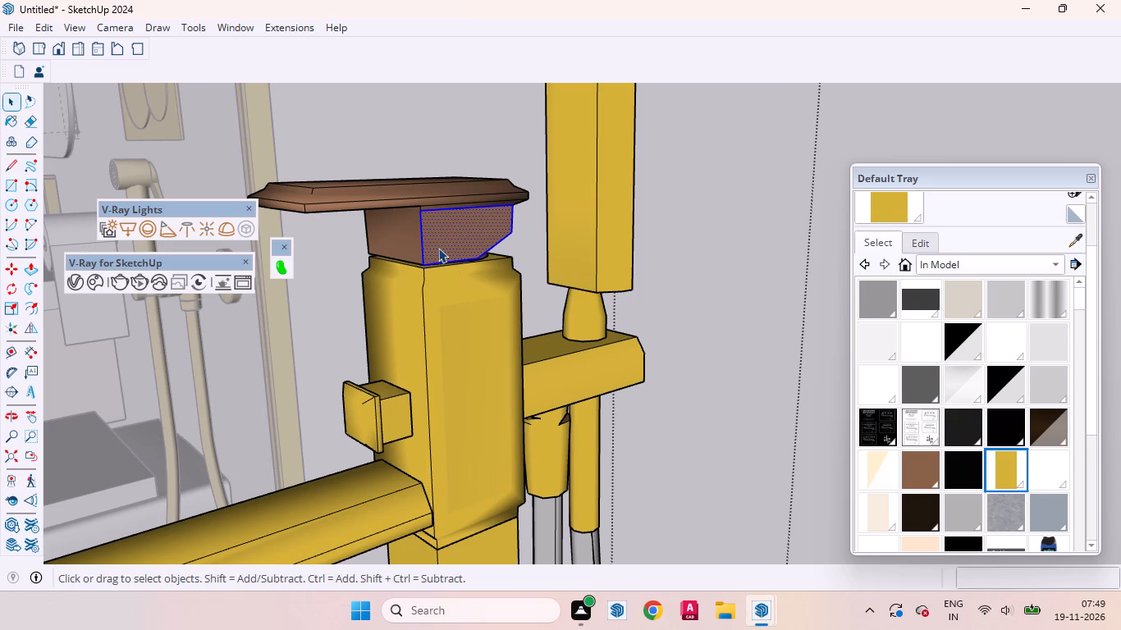
double_click(438, 247)
click(891, 203)
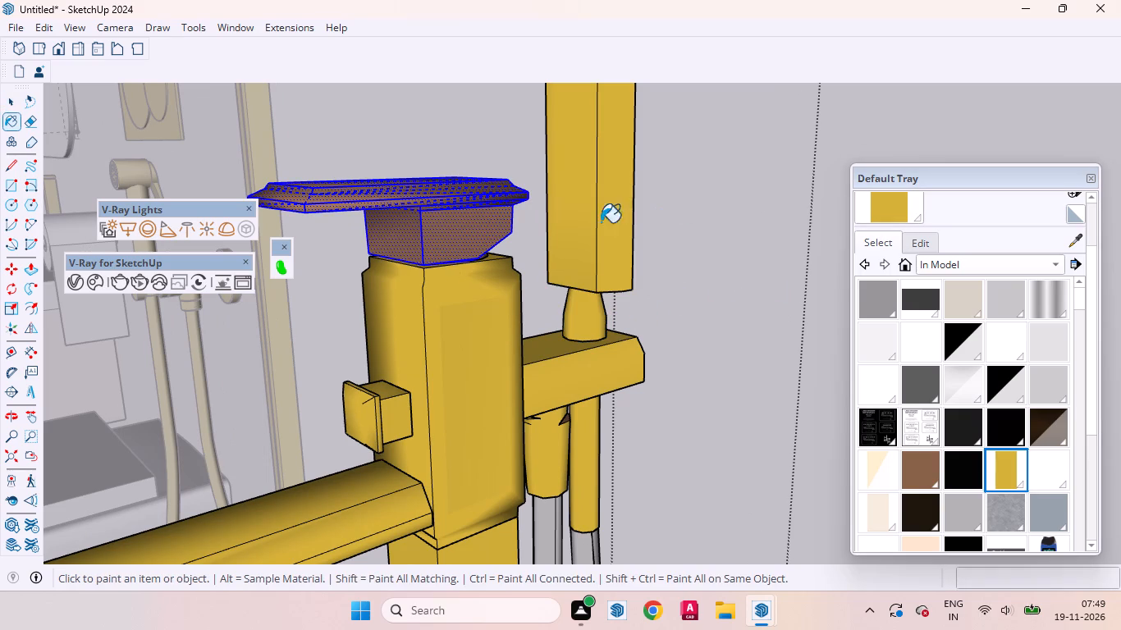
click(478, 225)
key(space)
Examine the joint between the top handle and the valve body for unpainted faces.
scroll(442, 260, up, 8)
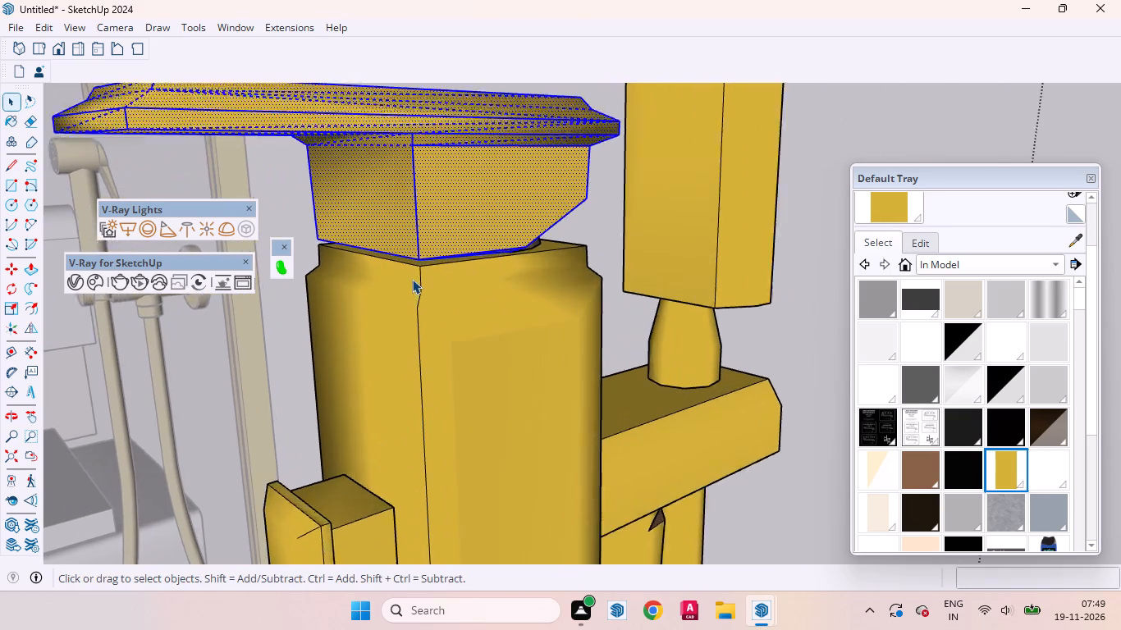
scroll(412, 279, up, 13)
middle_drag(442, 250, 467, 214)
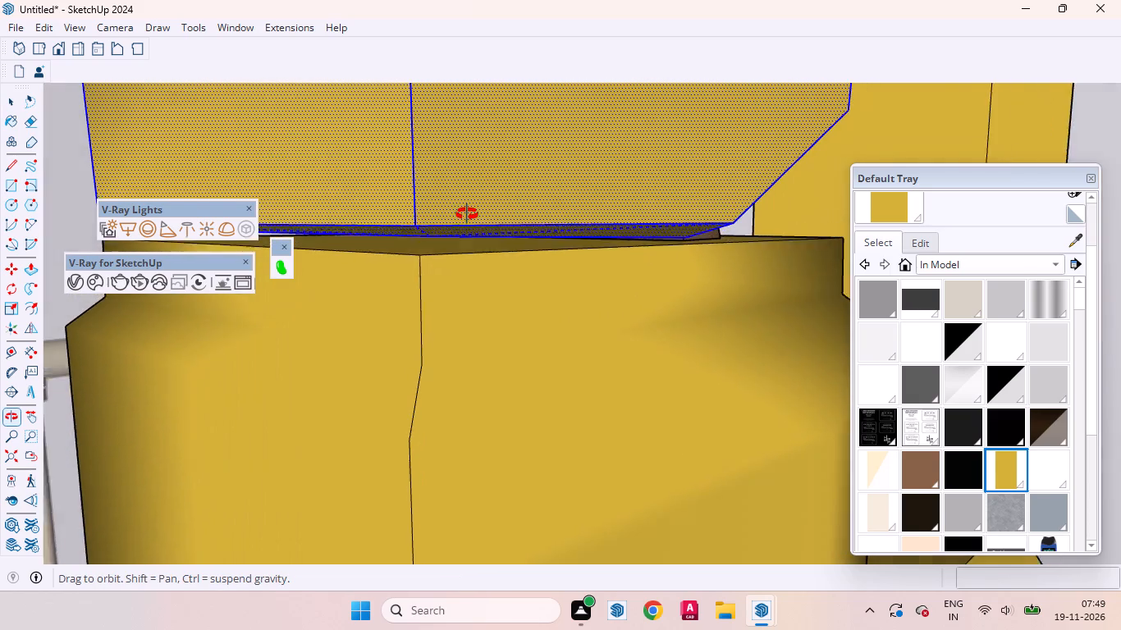
middle_drag(467, 214, 468, 213)
middle_drag(504, 271, 502, 338)
scroll(528, 285, down, 2)
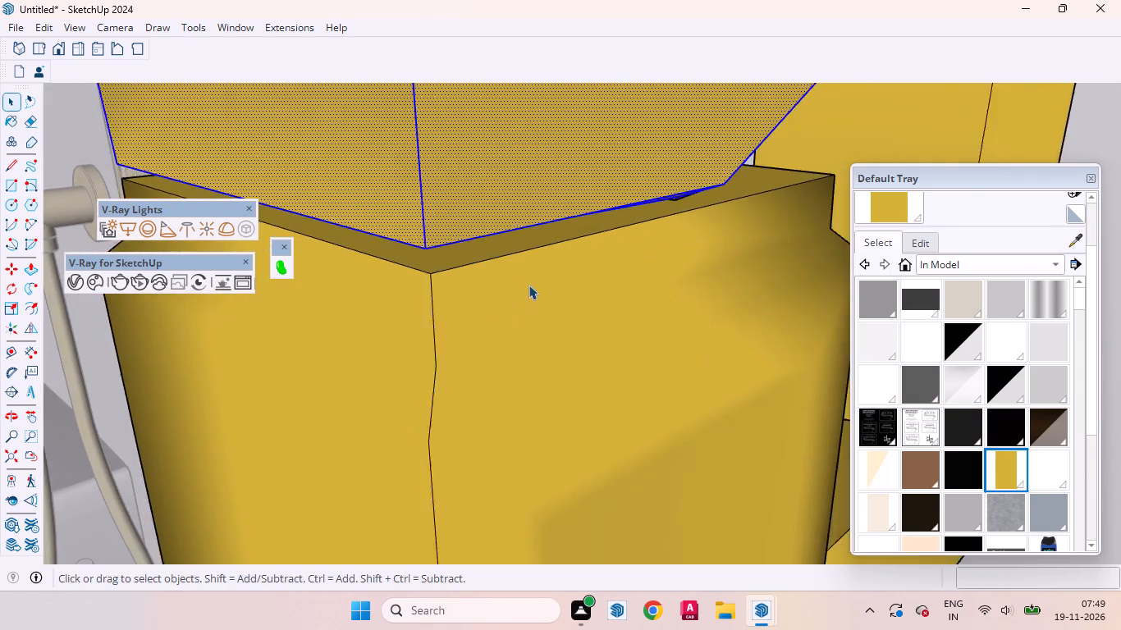
scroll(528, 285, down, 18)
scroll(511, 292, up, 1)
scroll(511, 292, down, 11)
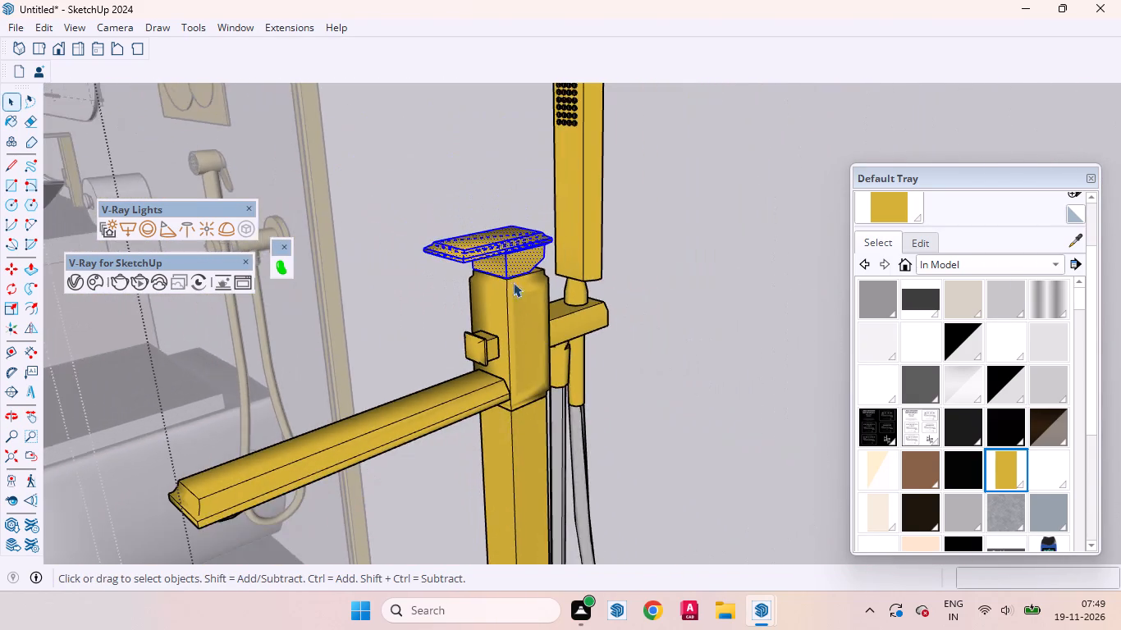
Apply the gold material to the grey shower hose hanging below the connectors.
scroll(551, 419, up, 6)
click(563, 408)
triple_click(563, 408)
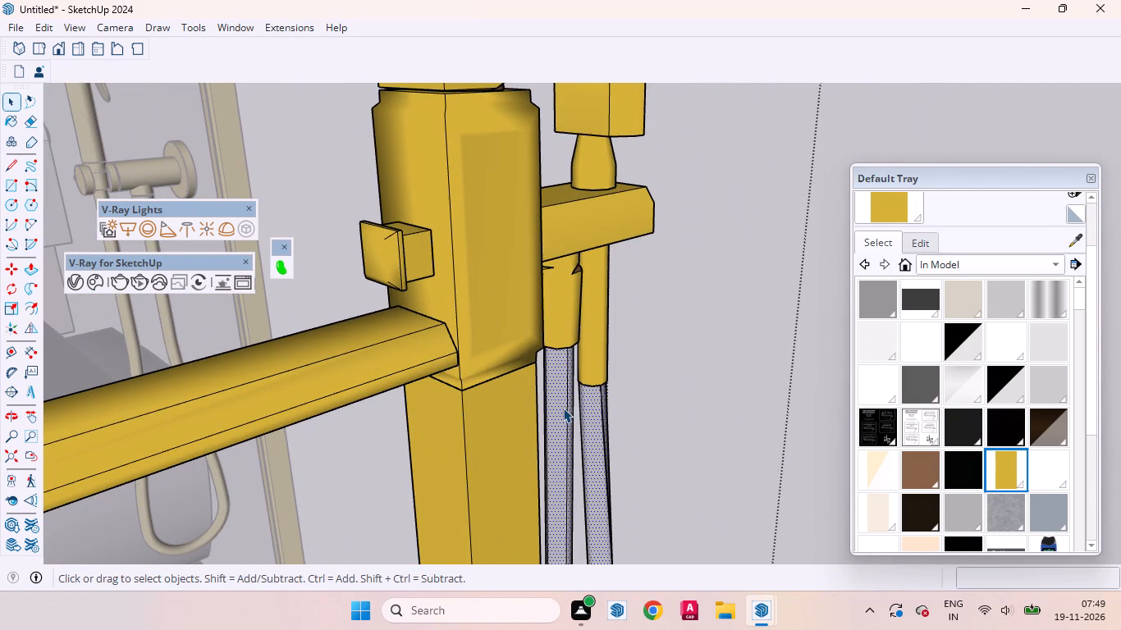
click(885, 208)
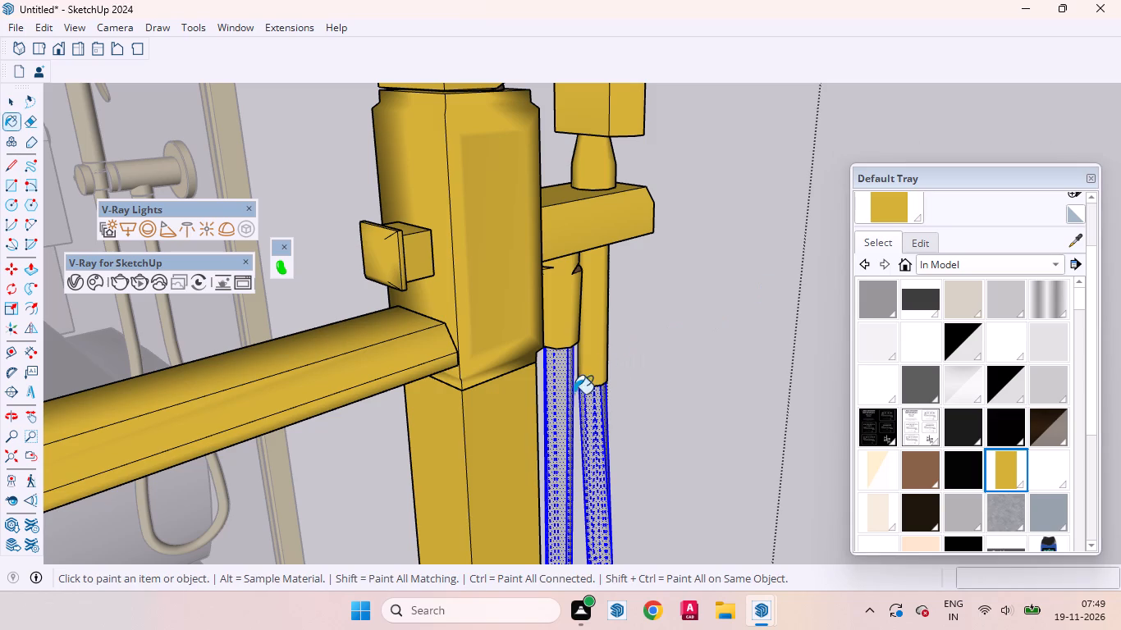
click(565, 407)
scroll(605, 274, down, 8)
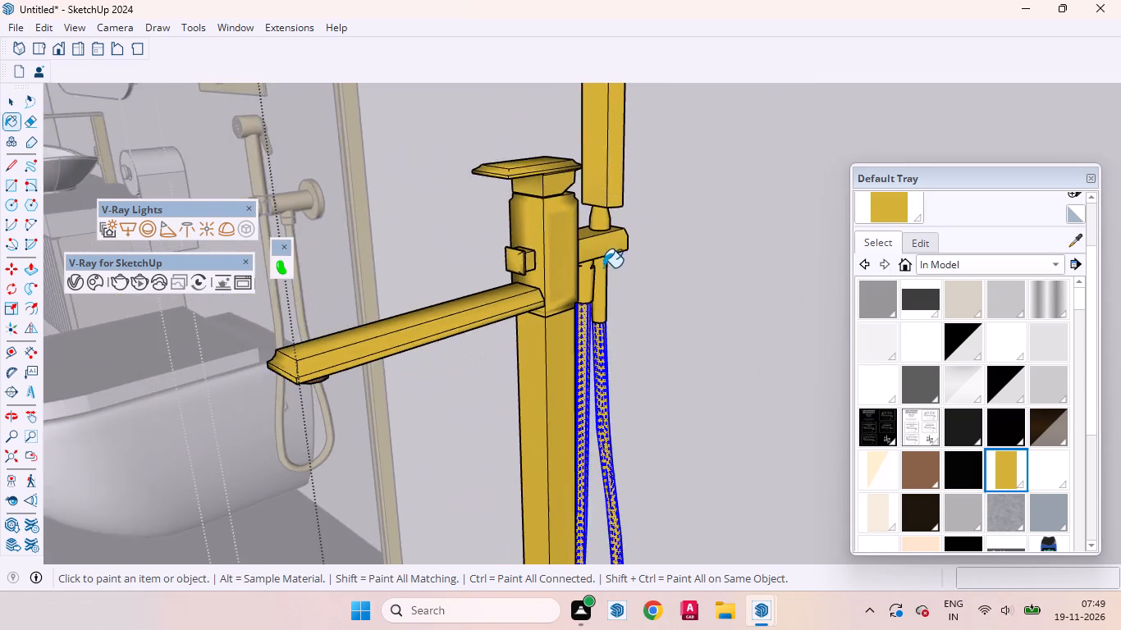
Apply the gold material to the brown square base plate at the foot of the freestanding tap.
scroll(603, 267, down, 10)
scroll(606, 330, up, 1)
scroll(607, 335, down, 1)
key(space)
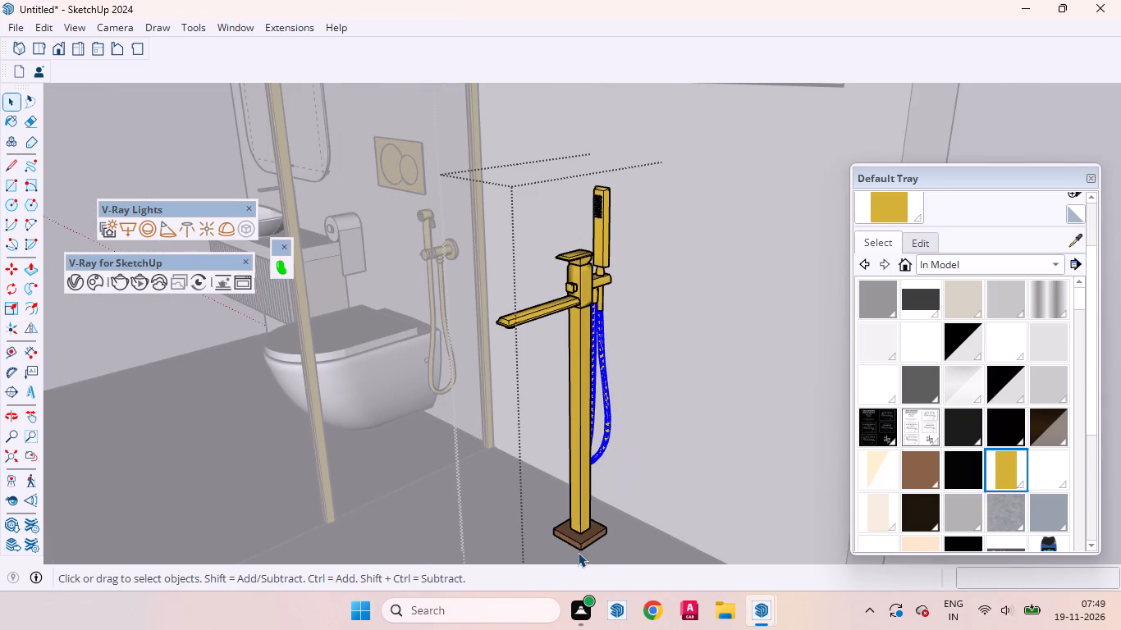
triple_click(578, 543)
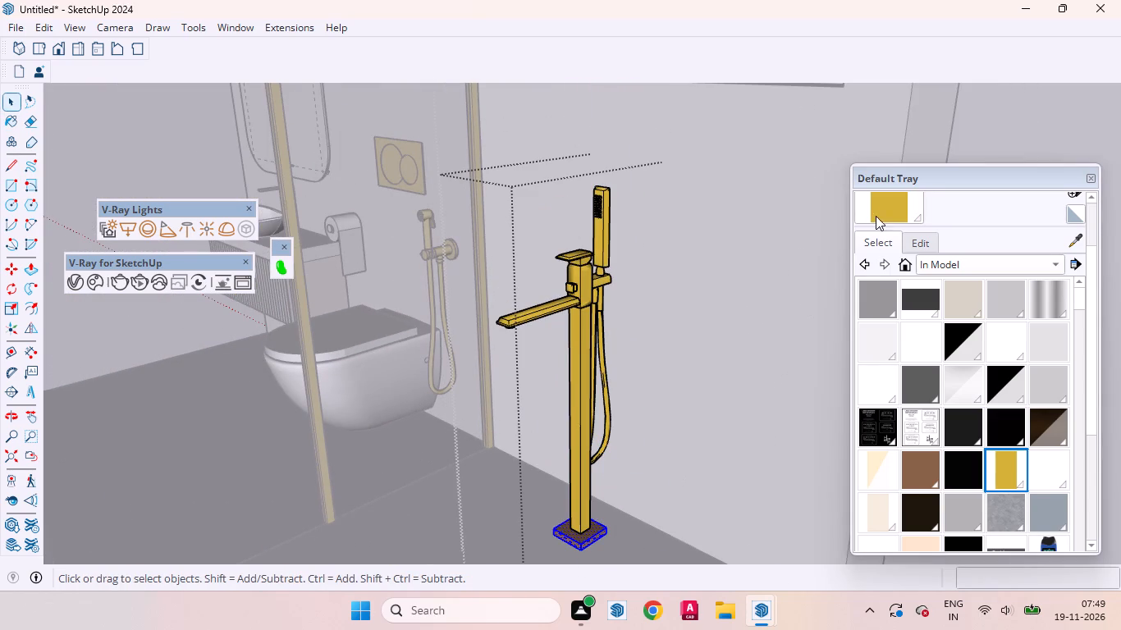
click(876, 212)
click(583, 539)
key(space)
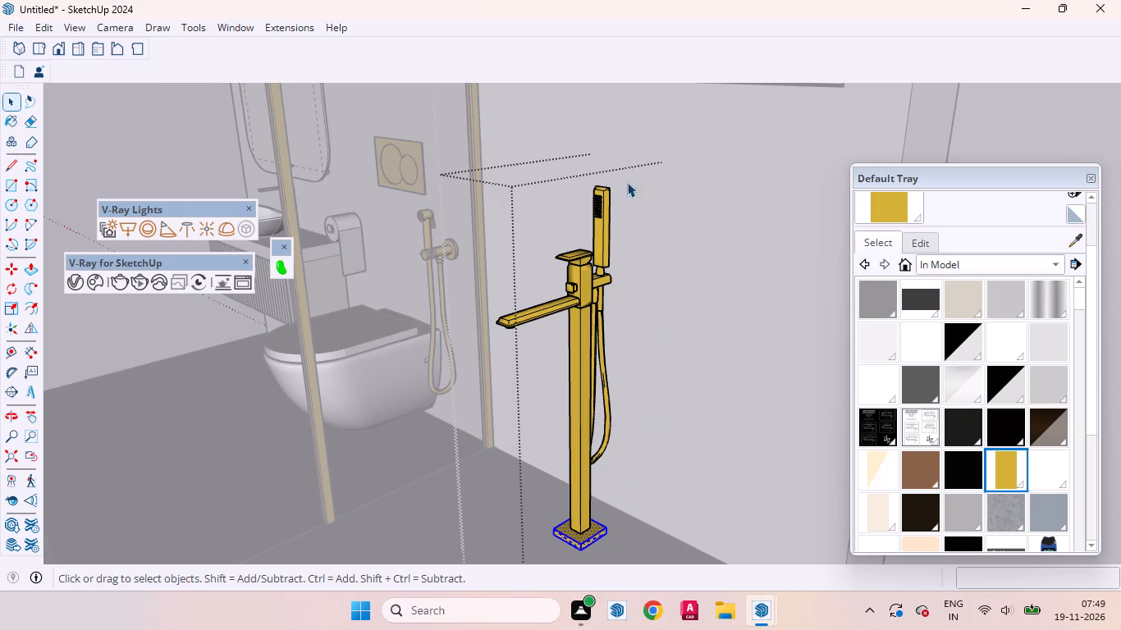
Apply the gold material to the grid of spray nozzles on the hand shower's face and leave the tap group.
scroll(591, 160, up, 17)
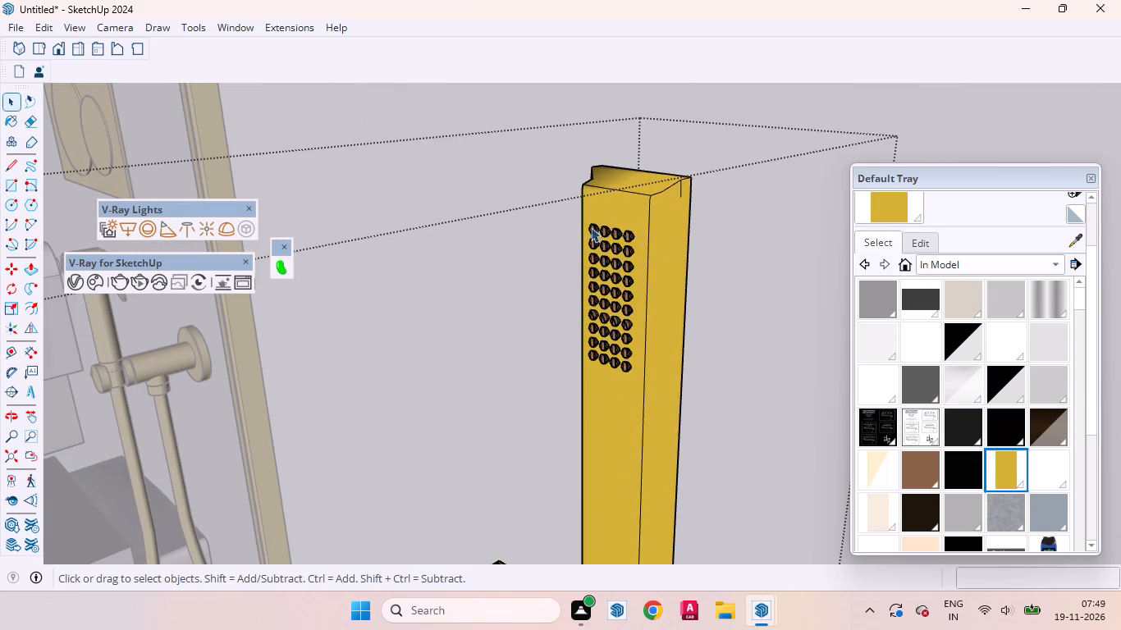
drag(578, 217, 639, 399)
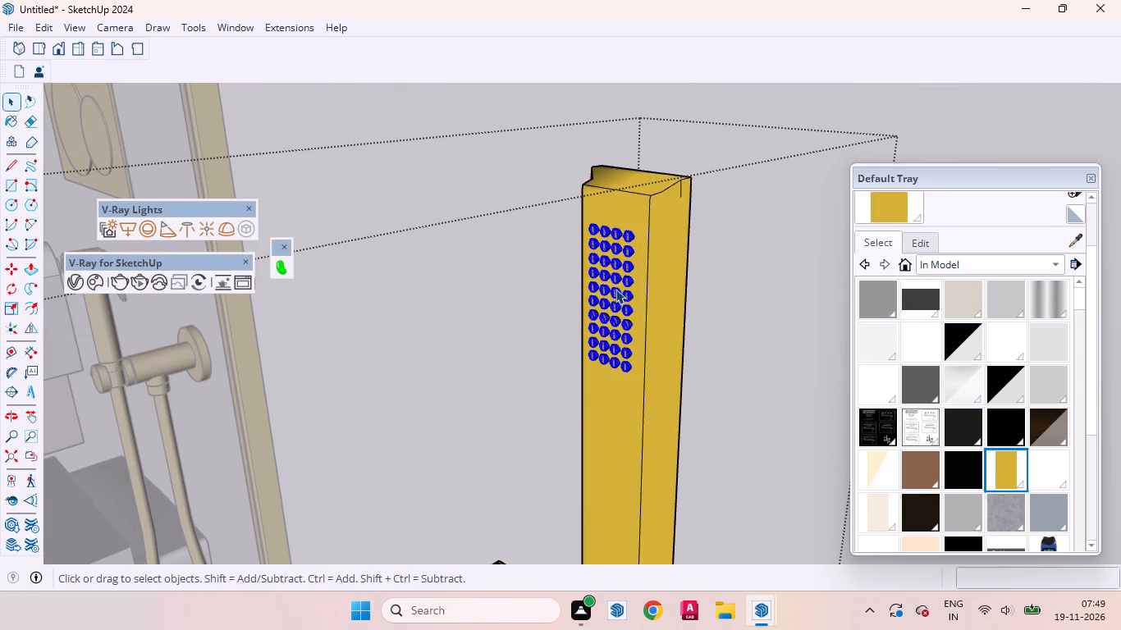
scroll(590, 242, up, 13)
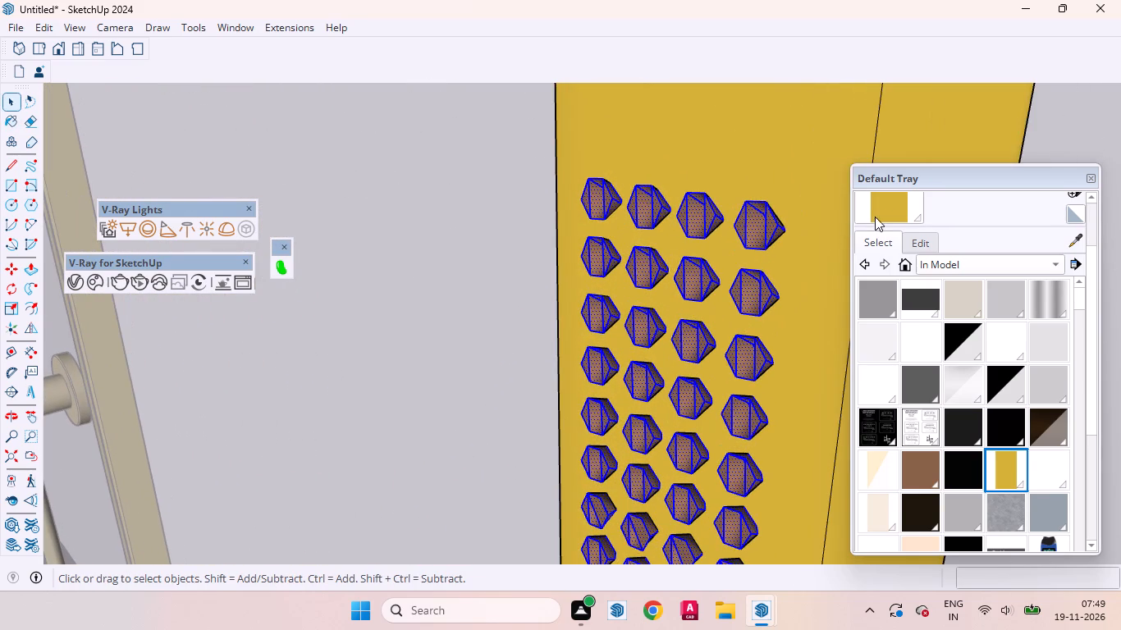
click(895, 209)
click(602, 206)
scroll(594, 203, up, 3)
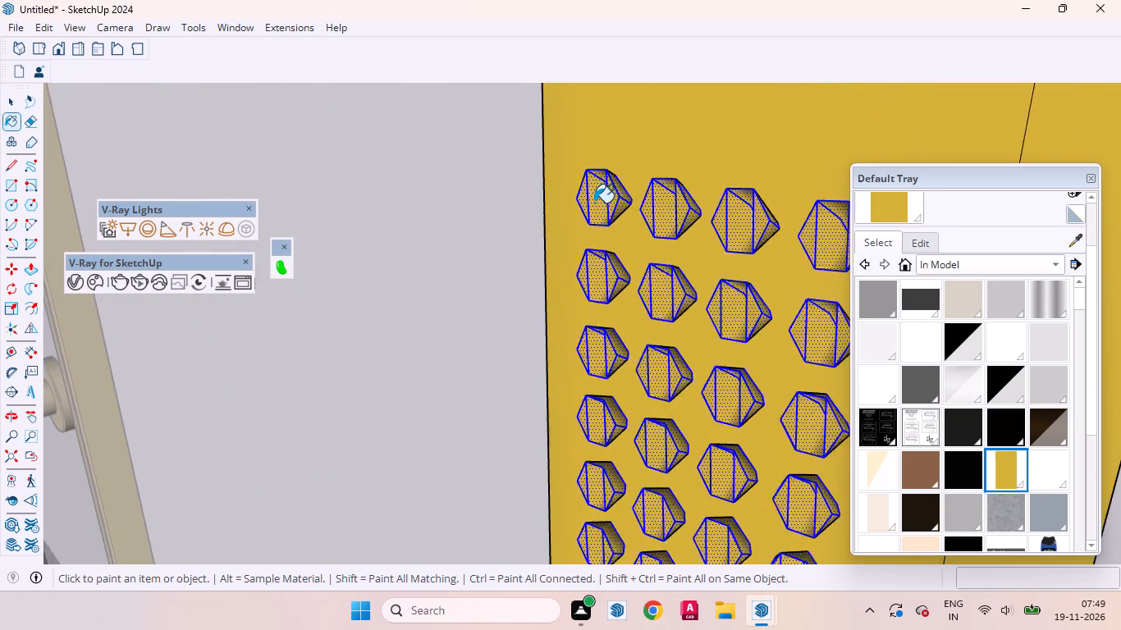
scroll(594, 203, up, 4)
key(space)
scroll(579, 281, down, 11)
scroll(580, 324, up, 1)
scroll(580, 324, down, 1)
scroll(580, 325, up, 1)
scroll(580, 326, down, 10)
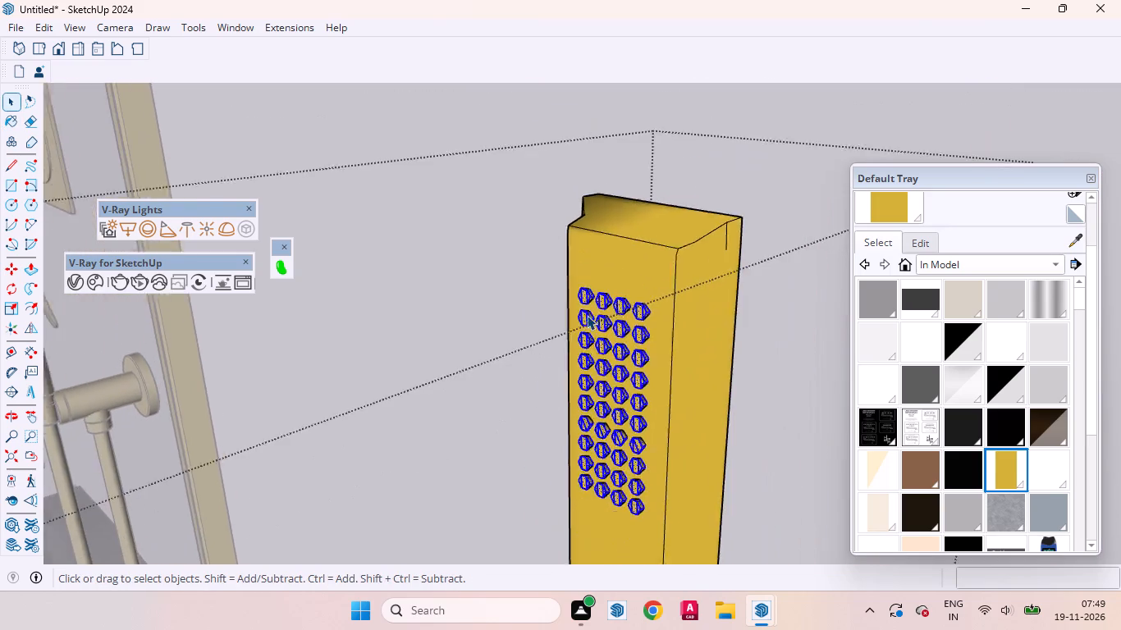
scroll(587, 315, down, 11)
scroll(597, 267, up, 1)
scroll(597, 267, down, 5)
middle_drag(603, 327, 771, 285)
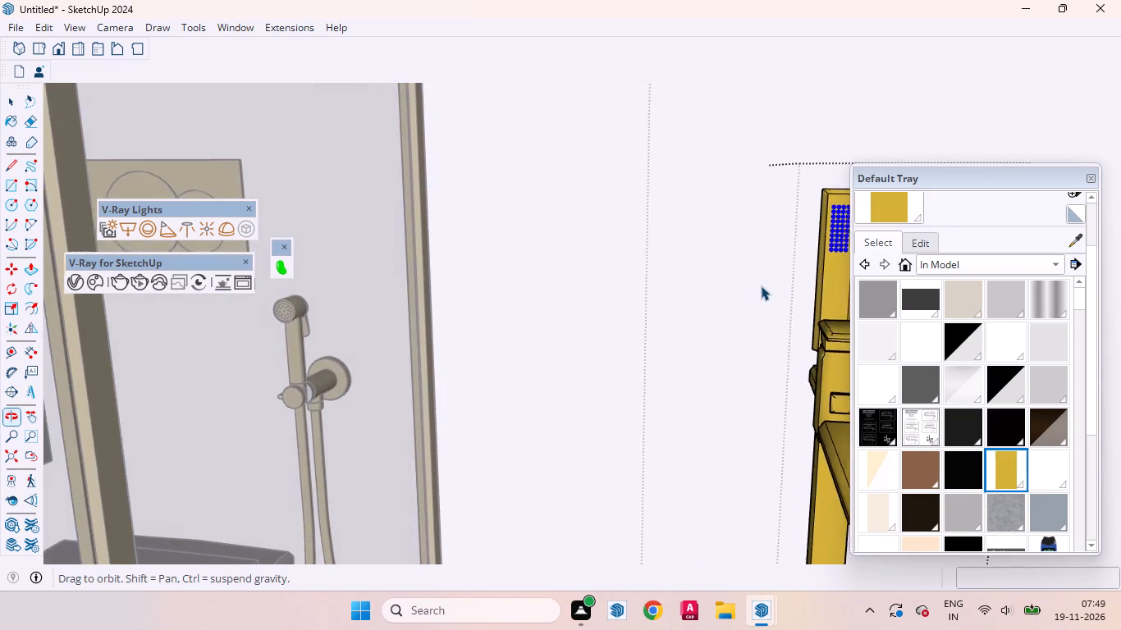
scroll(697, 286, down, 16)
click(855, 136)
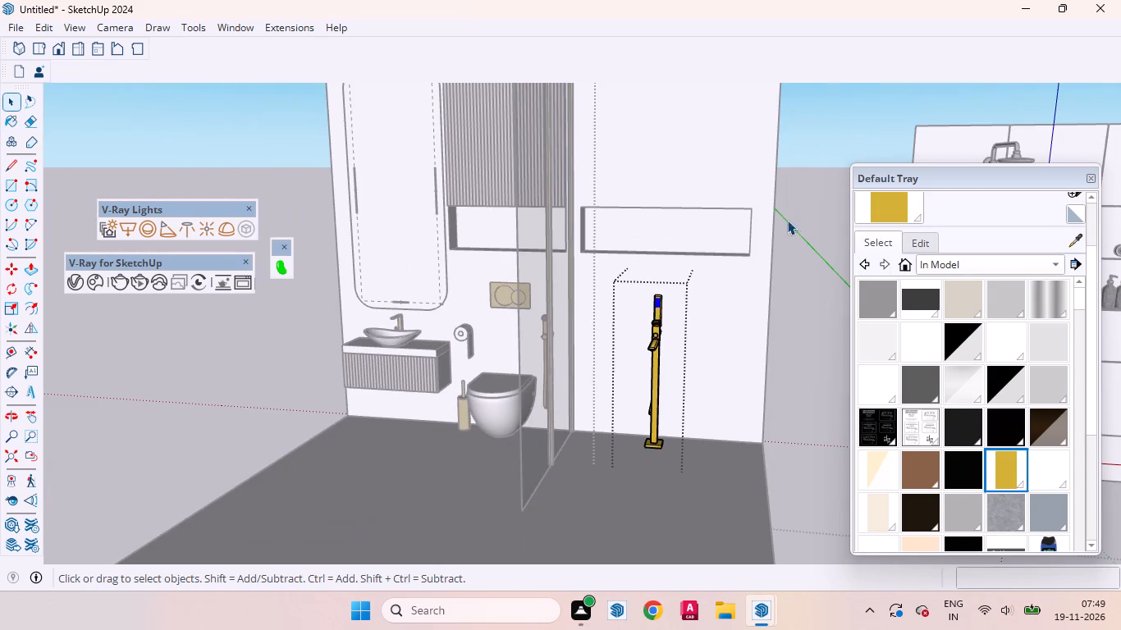
Unhide the last hidden bathroom side wall and leave the bathroom group.
click(43, 30)
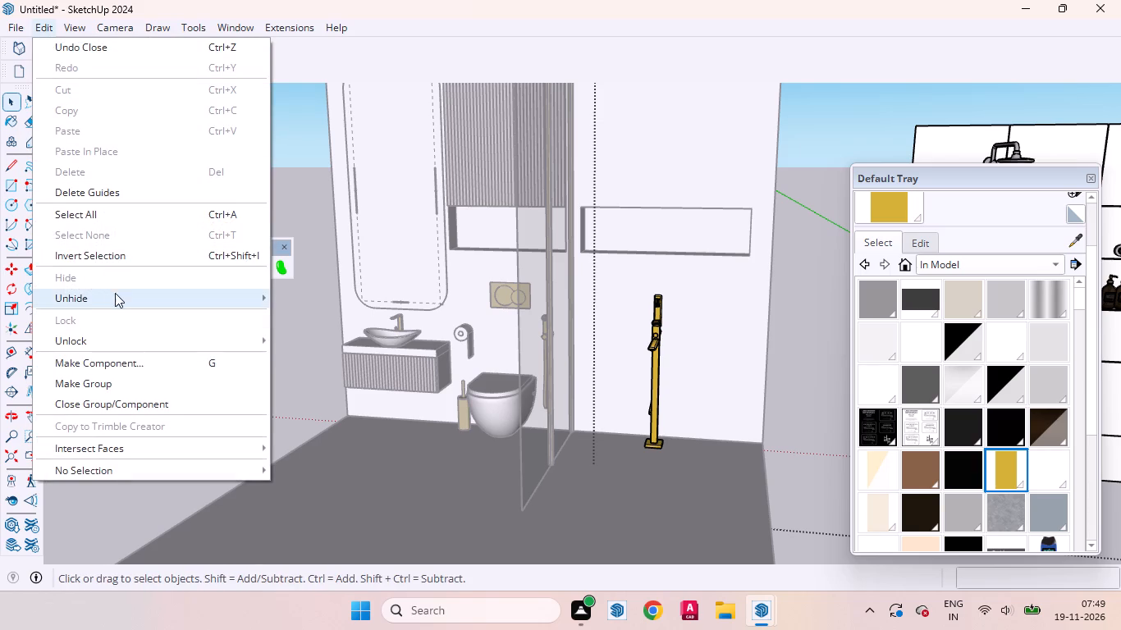
click(308, 316)
middle_drag(501, 313, 550, 315)
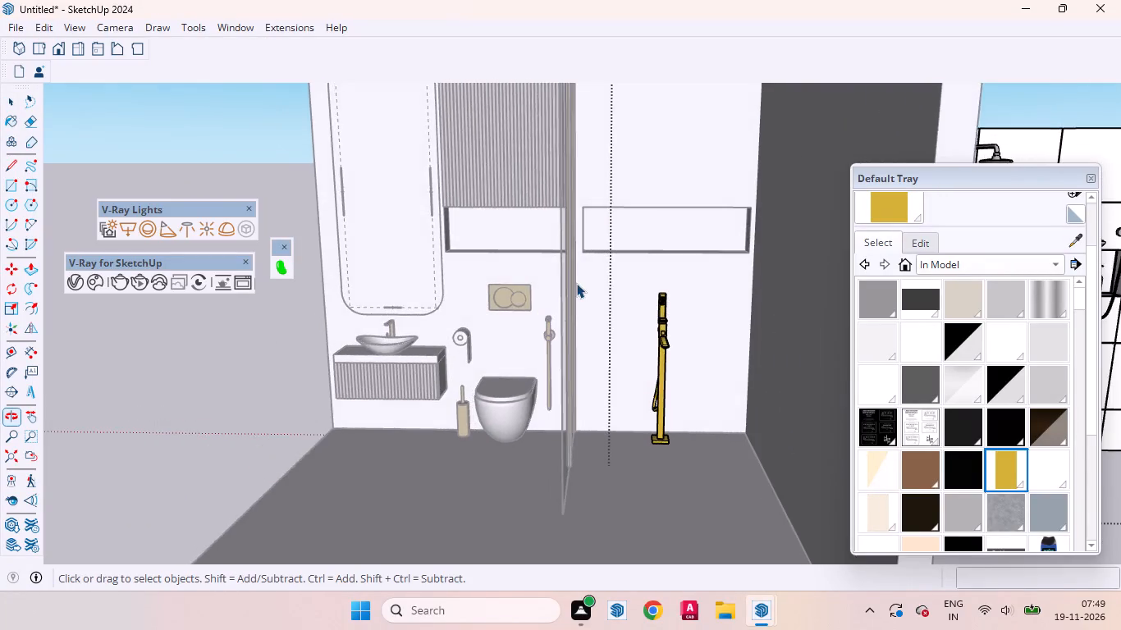
scroll(576, 283, down, 11)
triple_click(387, 345)
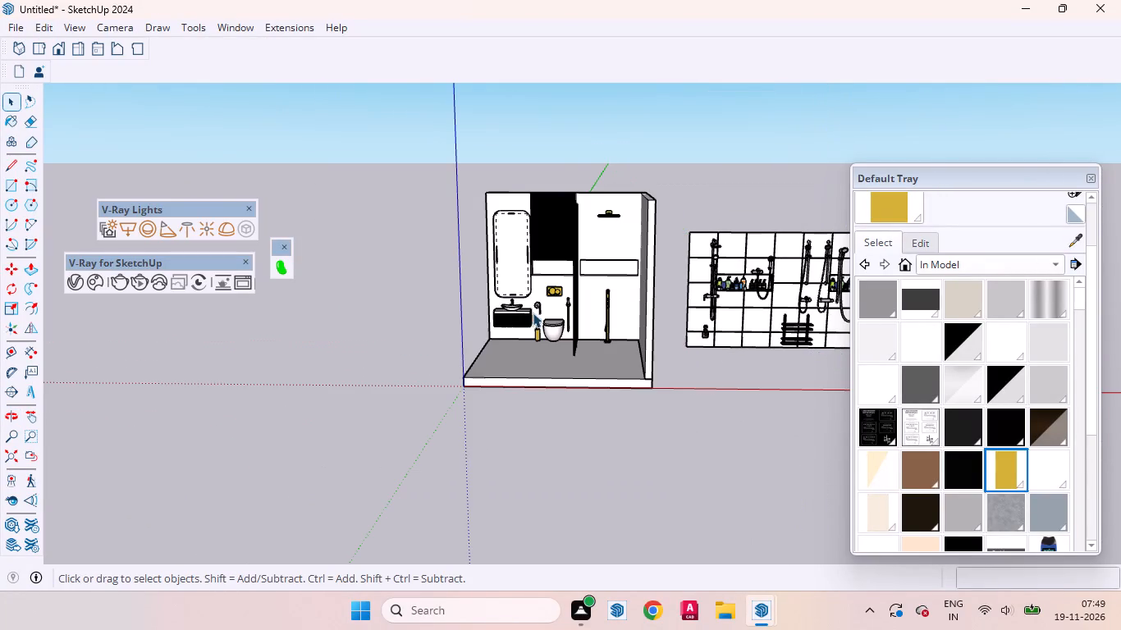
Move a Body Wash pump bottle from the tiled display wall's shelf into the far corner of the bathroom's shower niche, beside the side wall.
scroll(570, 299, up, 14)
scroll(568, 361, down, 4)
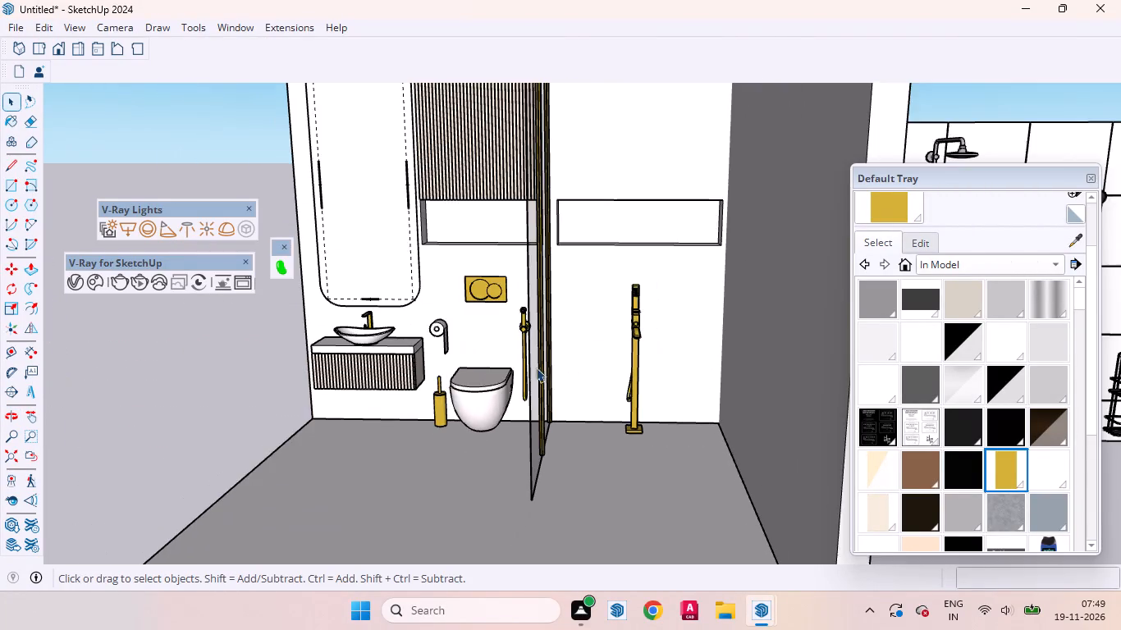
scroll(536, 367, down, 1)
scroll(518, 375, up, 1)
scroll(515, 375, down, 10)
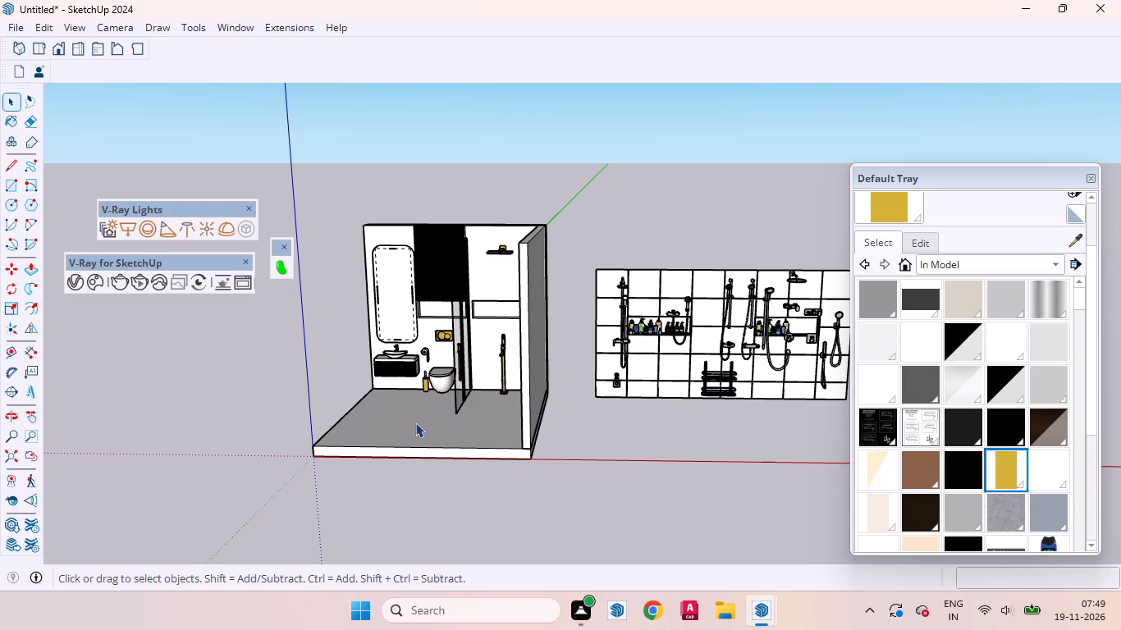
scroll(711, 314, up, 11)
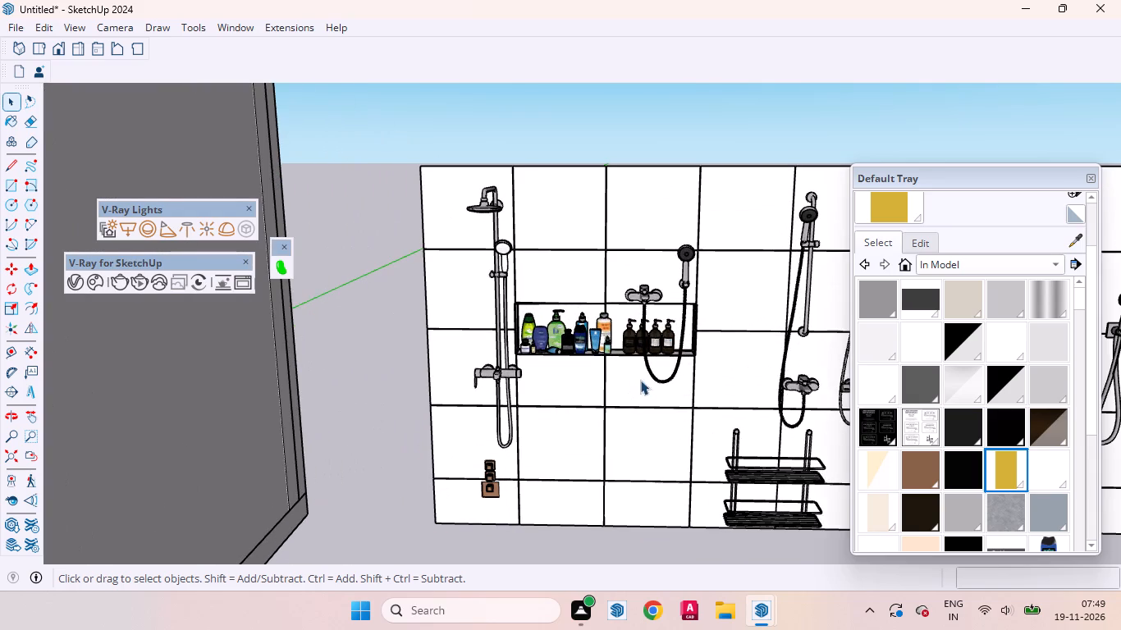
scroll(550, 343, up, 14)
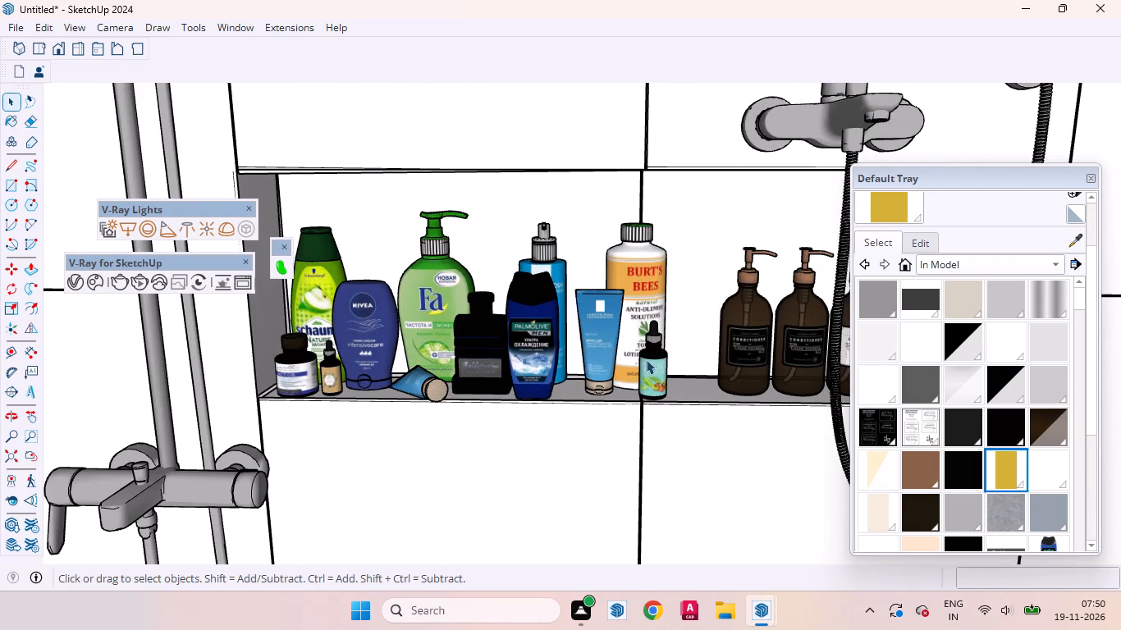
scroll(487, 362, down, 3)
scroll(808, 368, up, 9)
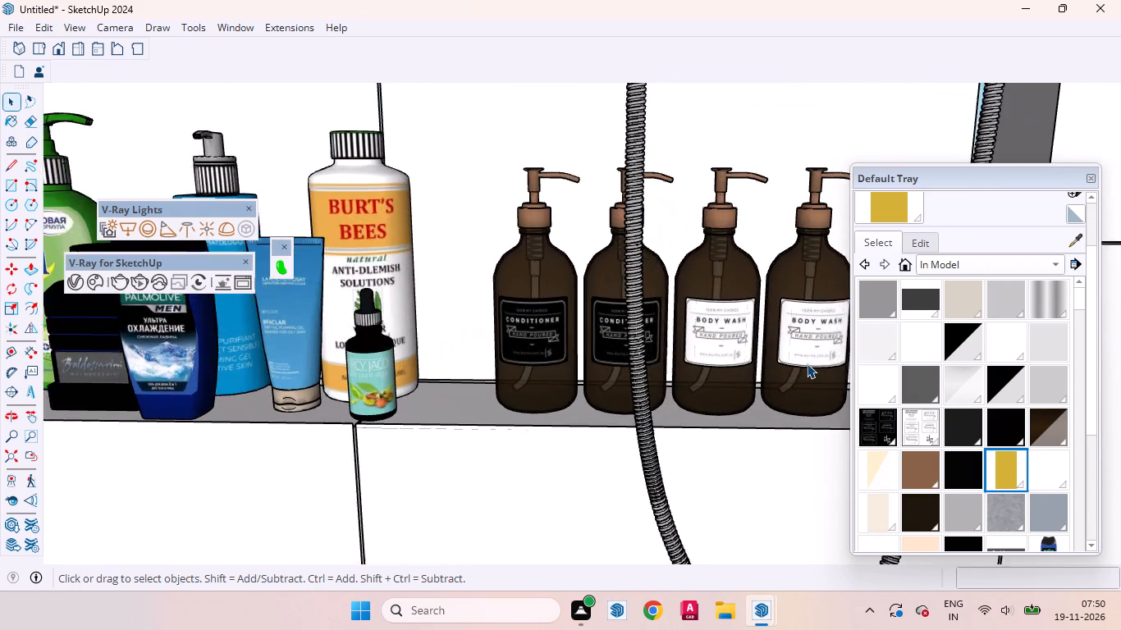
click(719, 344)
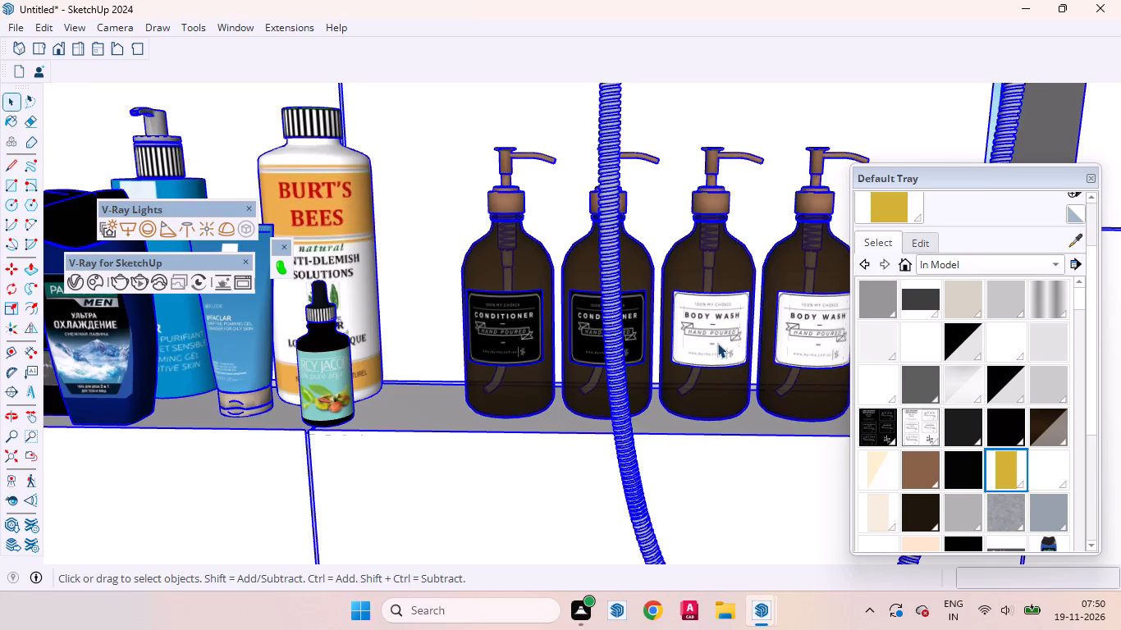
double_click(717, 343)
click(744, 332)
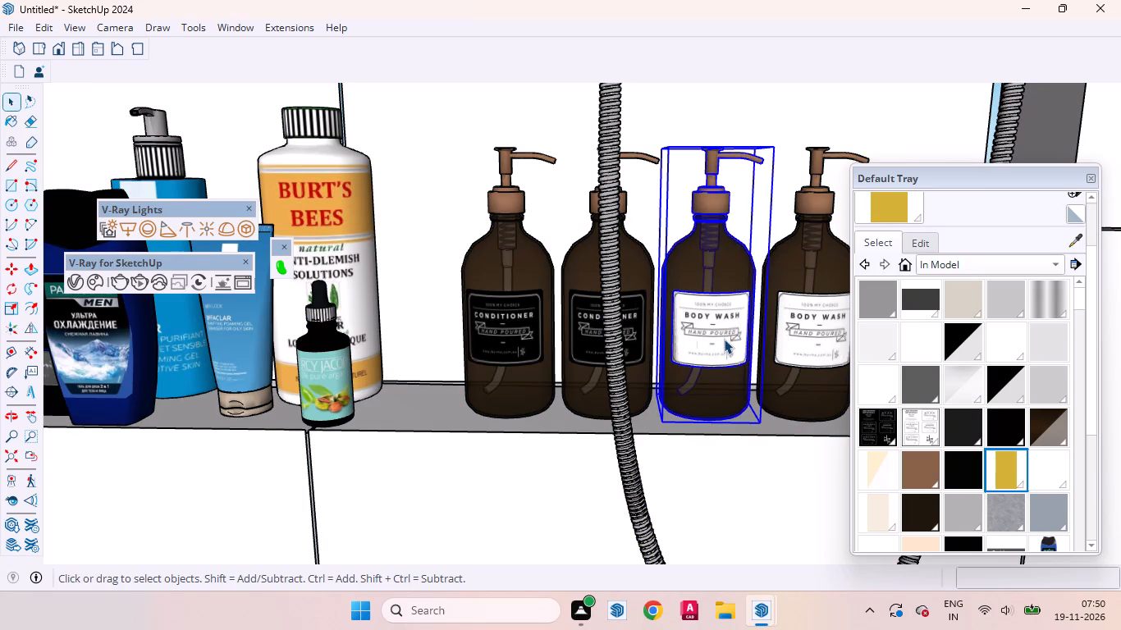
key(m)
click(765, 422)
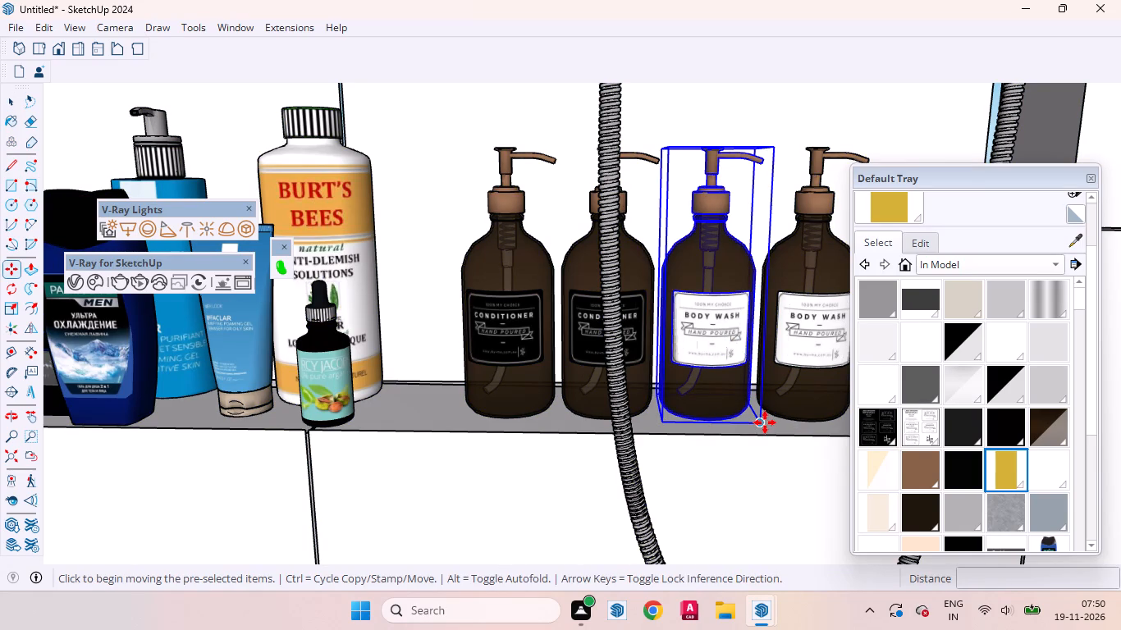
scroll(786, 442, down, 18)
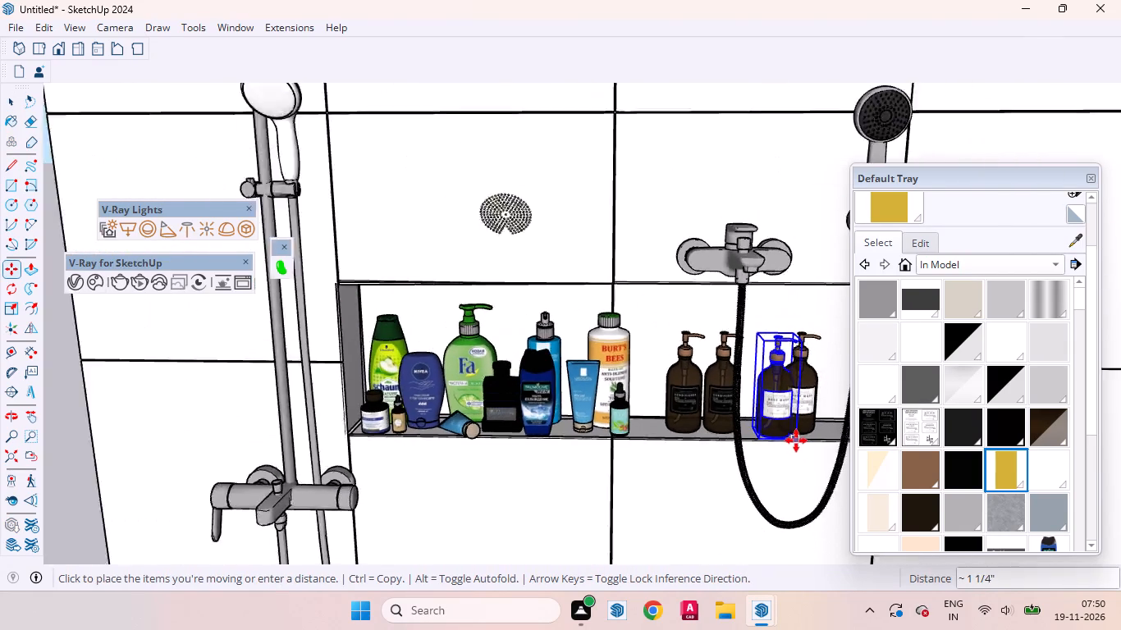
scroll(796, 441, down, 4)
scroll(797, 437, up, 1)
scroll(797, 438, down, 20)
scroll(797, 438, down, 1)
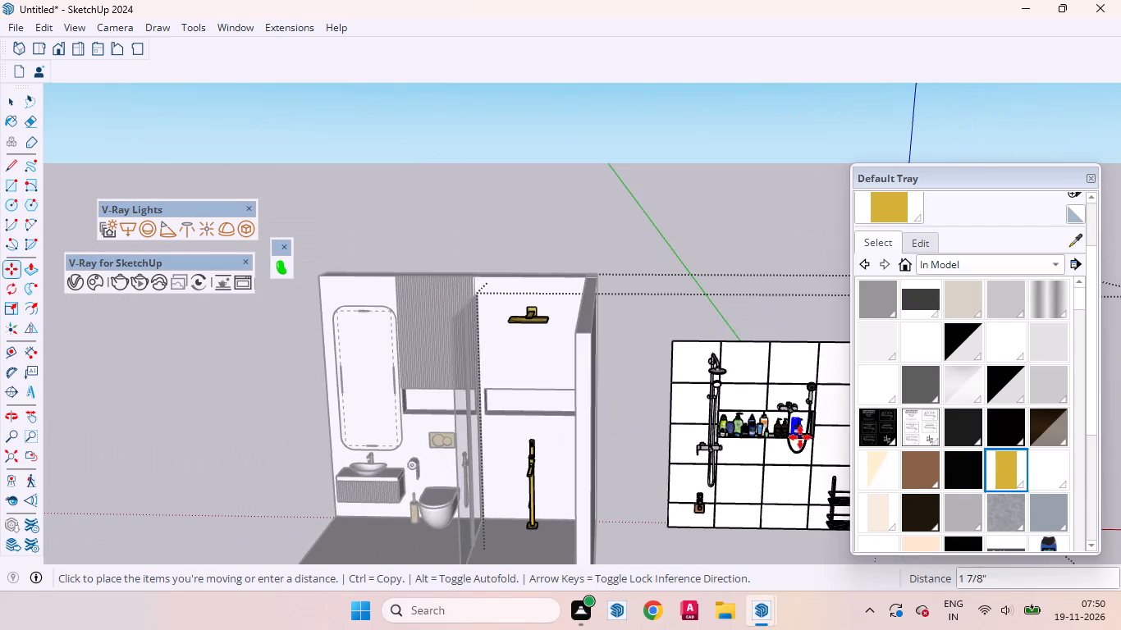
scroll(503, 417, up, 11)
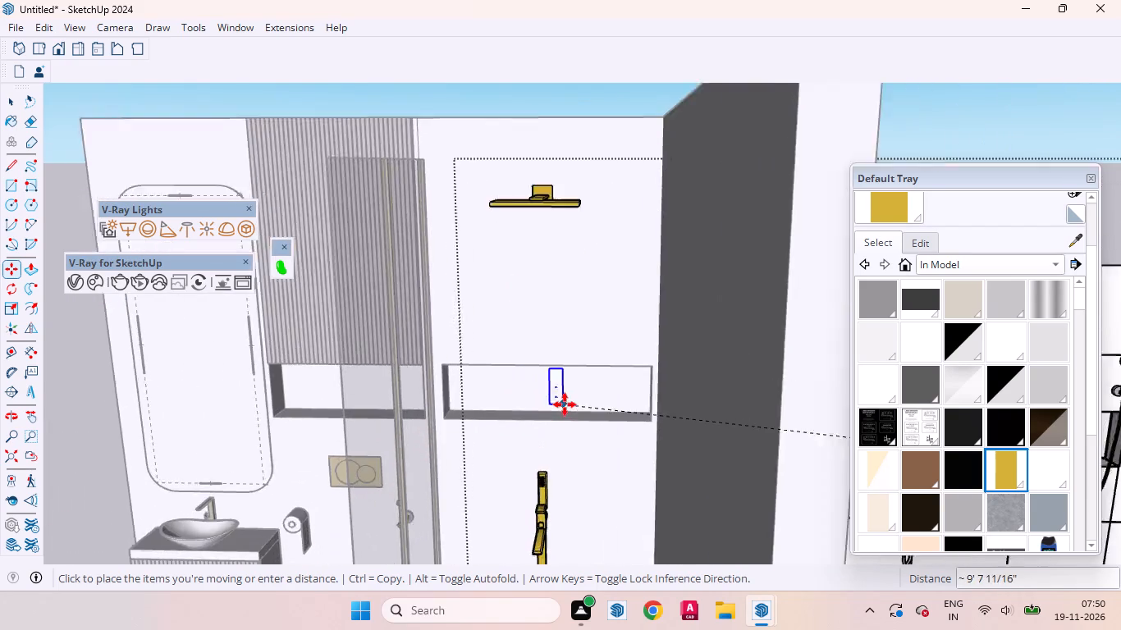
scroll(565, 404, up, 8)
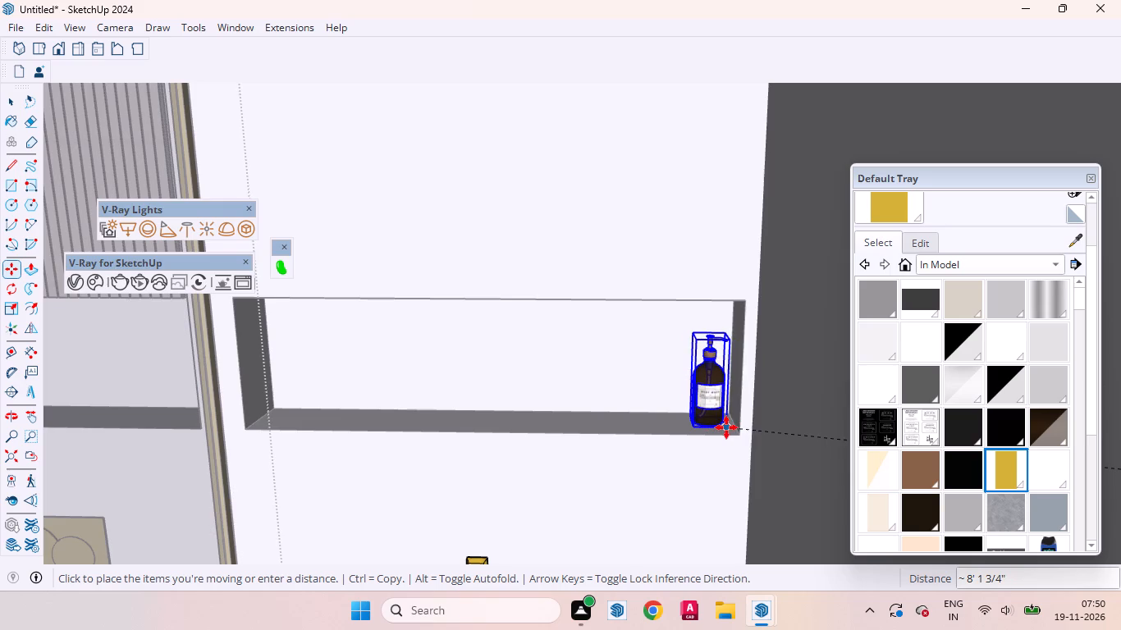
scroll(726, 427, up, 8)
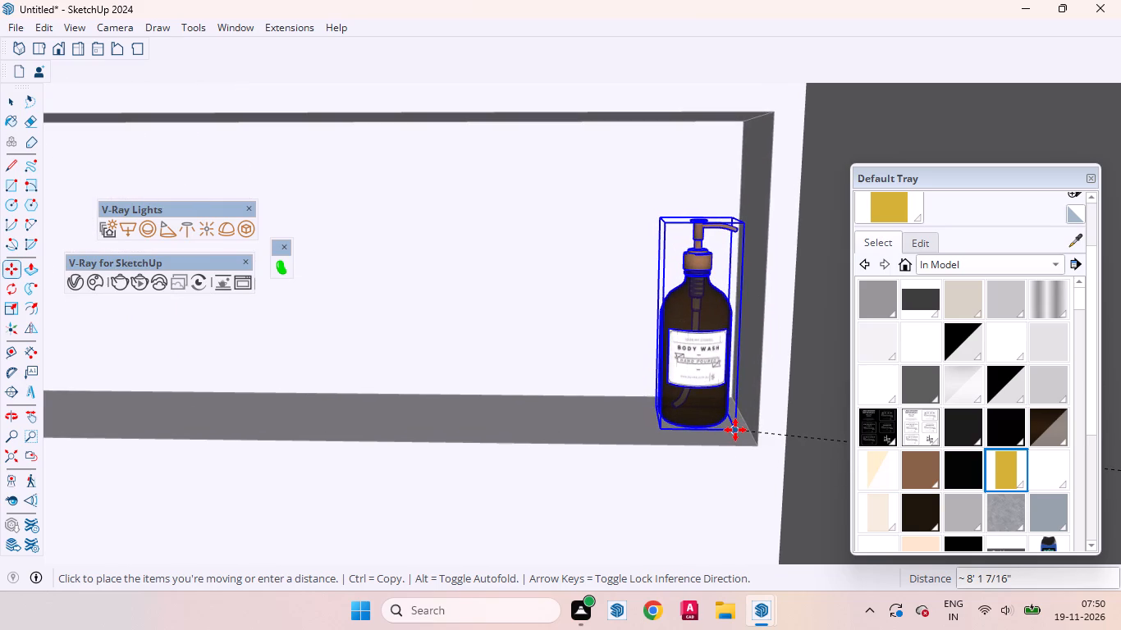
click(735, 430)
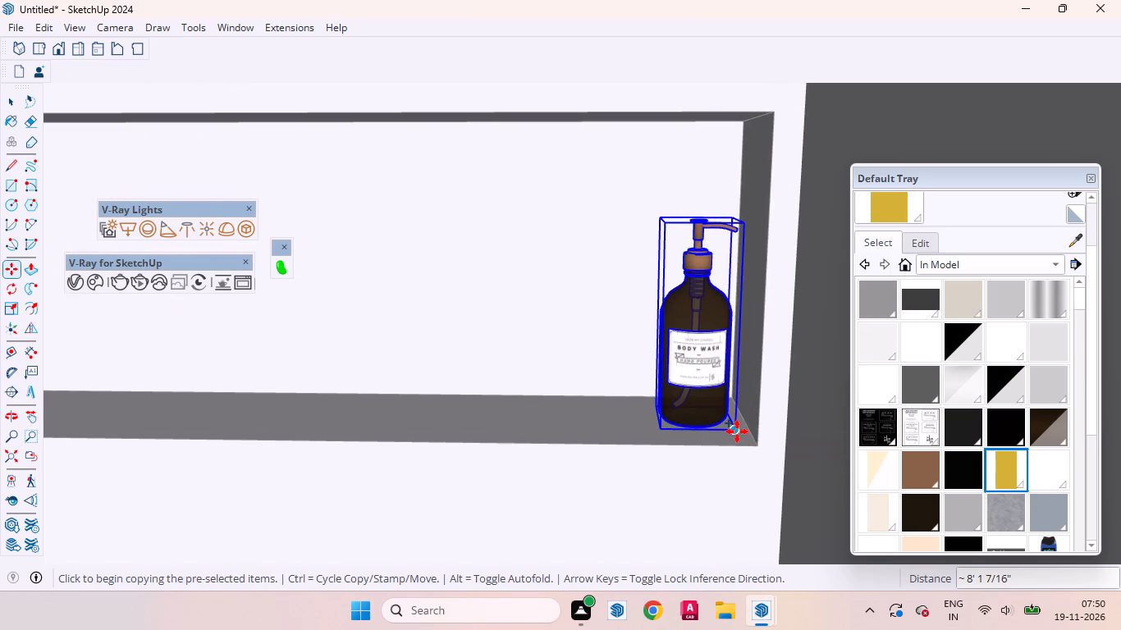
Copy the Body Wash bottle about 3 1/2" along the shower niche, away from the side wall.
click(737, 431)
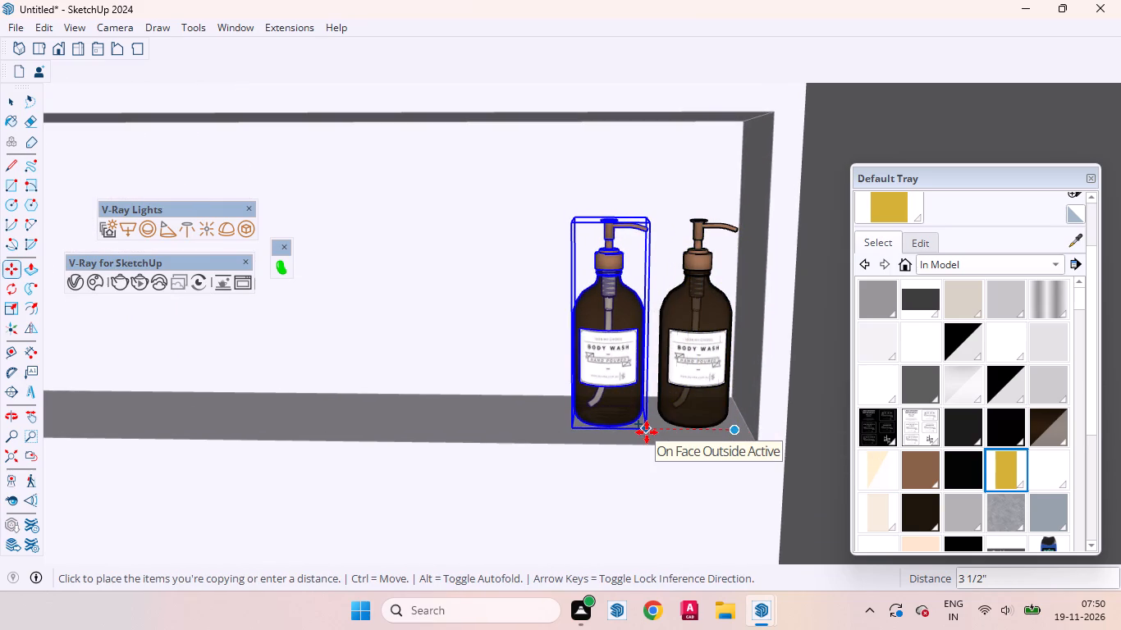
key(space)
Move the blue La Roche-Posay Effaclar tube from the tiled display wall's shelf to just in front of the shower niche's Body Wash bottles.
scroll(592, 336, down, 14)
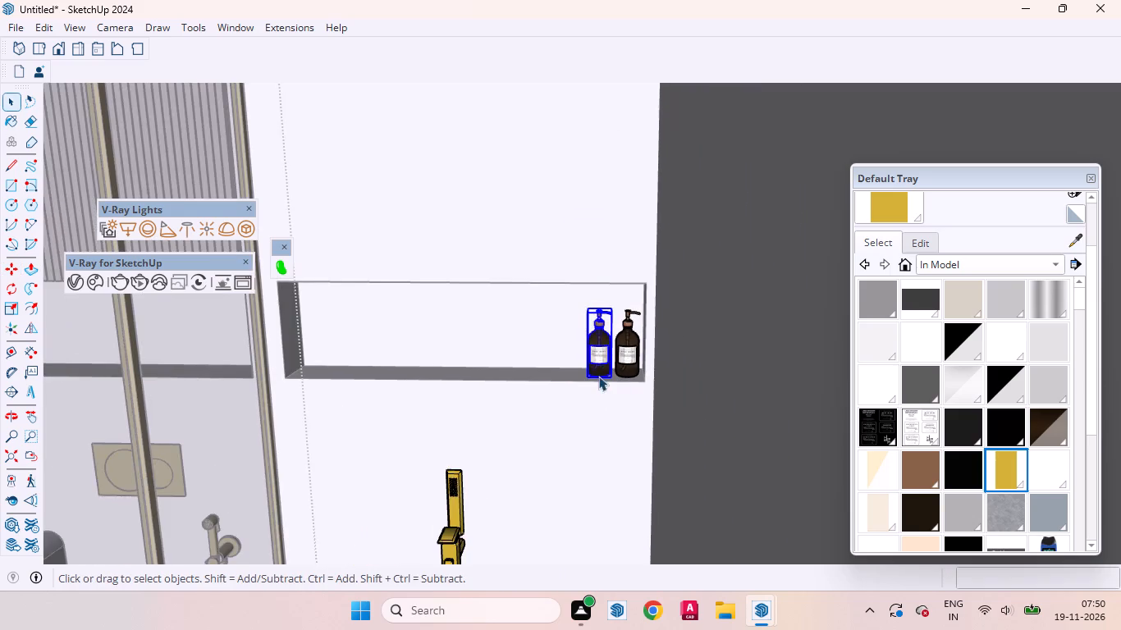
middle_drag(598, 376, 616, 398)
scroll(601, 342, down, 7)
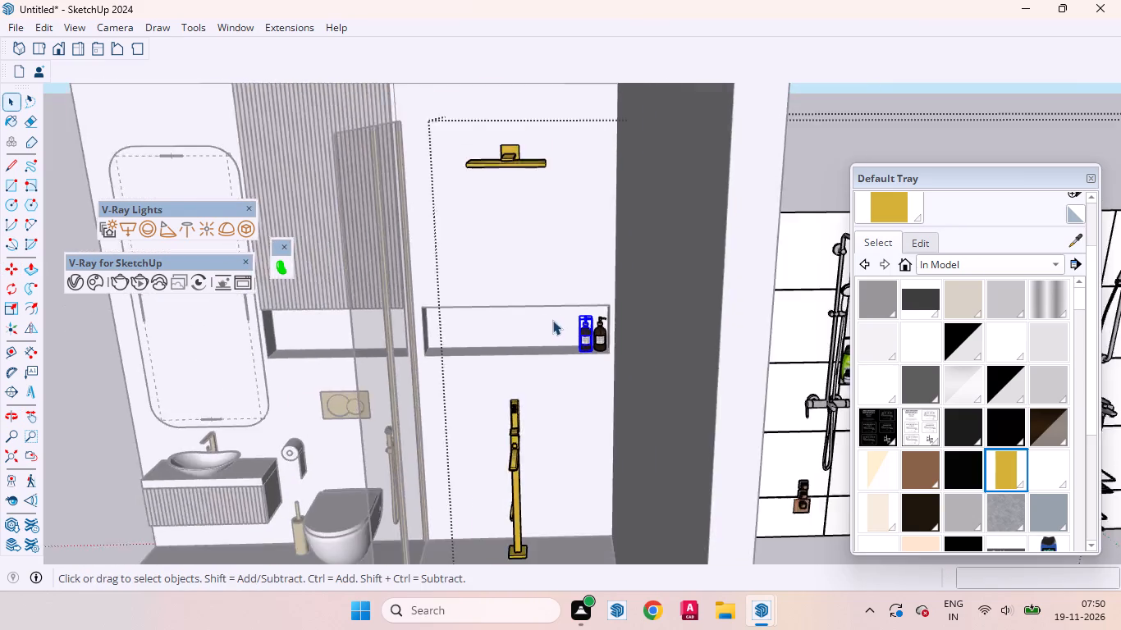
scroll(552, 320, down, 4)
scroll(456, 349, down, 2)
scroll(437, 351, up, 1)
scroll(432, 351, down, 9)
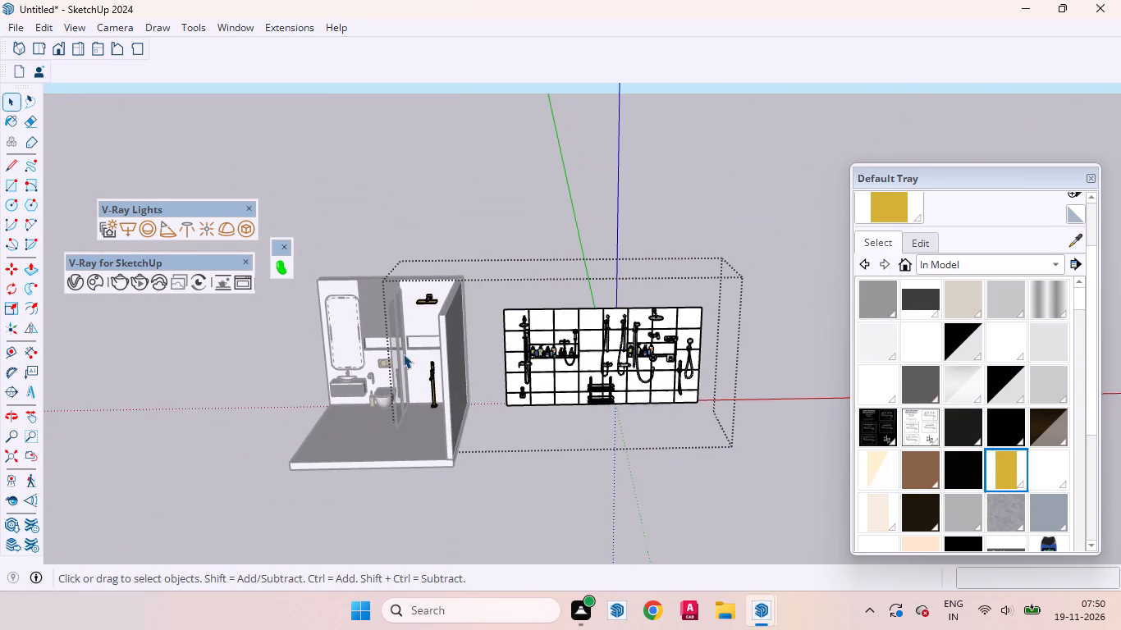
scroll(542, 323, up, 13)
scroll(608, 372, up, 10)
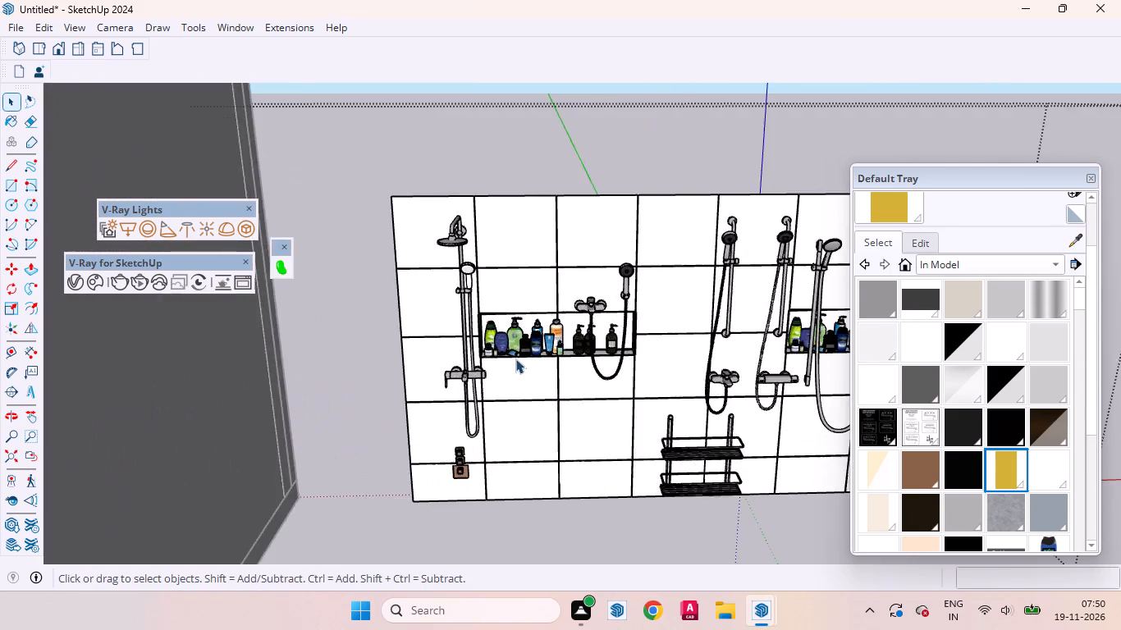
scroll(515, 358, up, 20)
scroll(515, 358, up, 3)
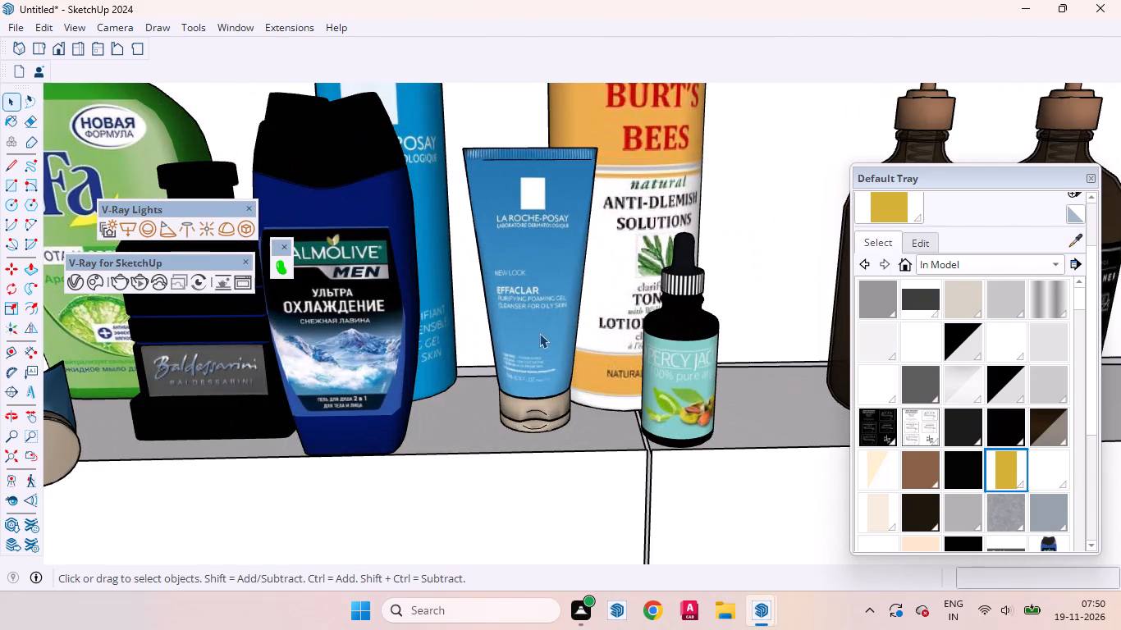
click(539, 333)
key(m)
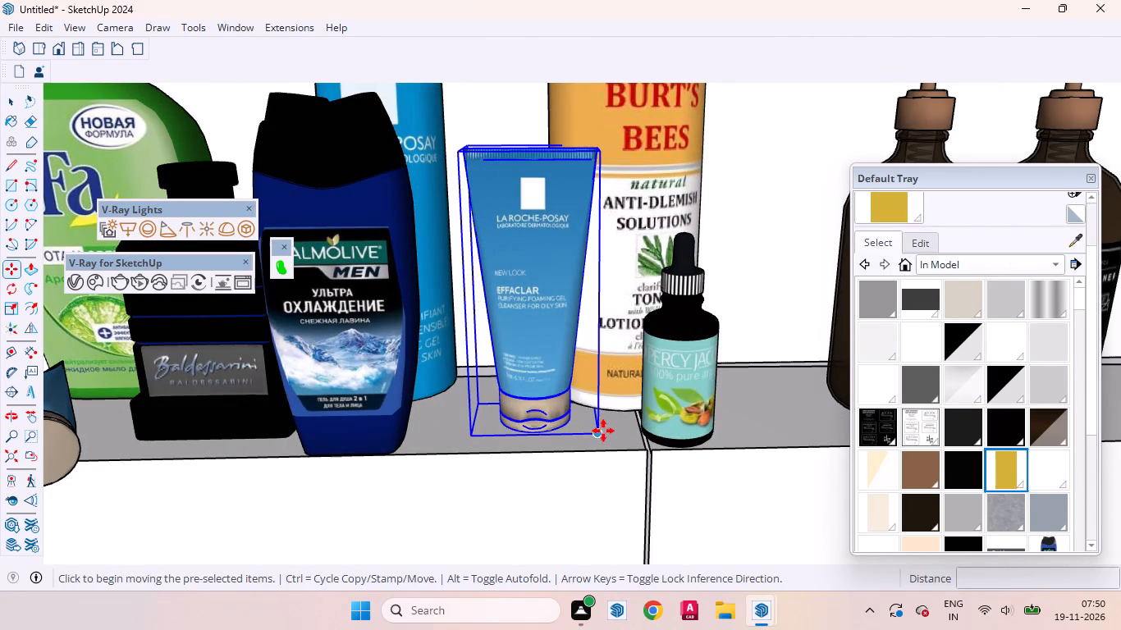
click(600, 436)
scroll(624, 446, down, 10)
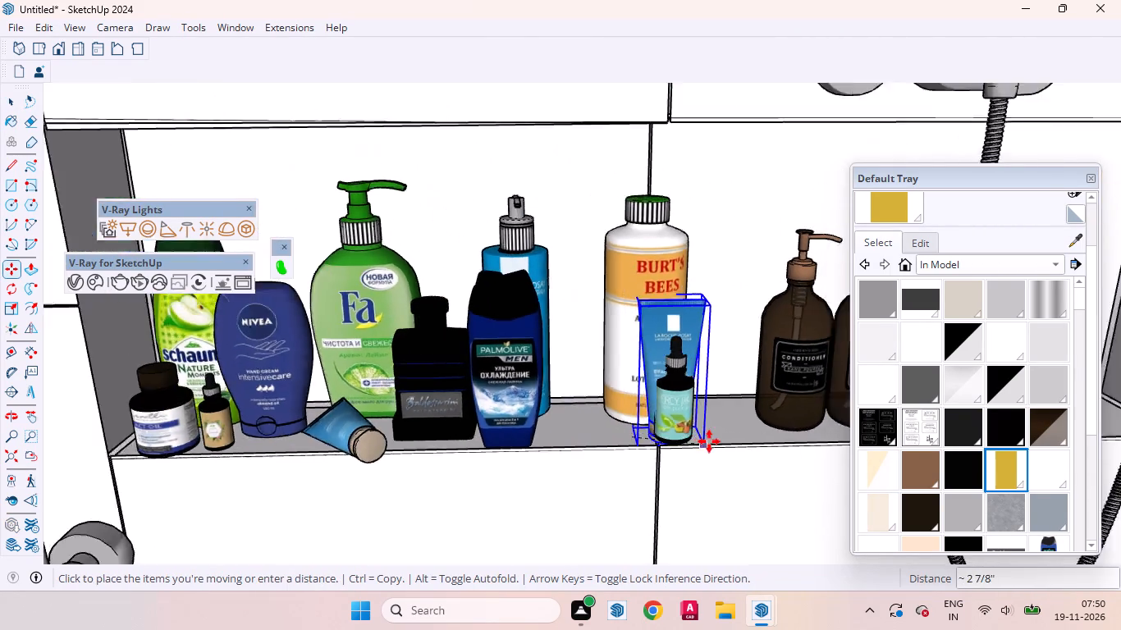
scroll(709, 441, down, 4)
scroll(719, 444, up, 1)
scroll(726, 444, down, 20)
scroll(726, 444, down, 3)
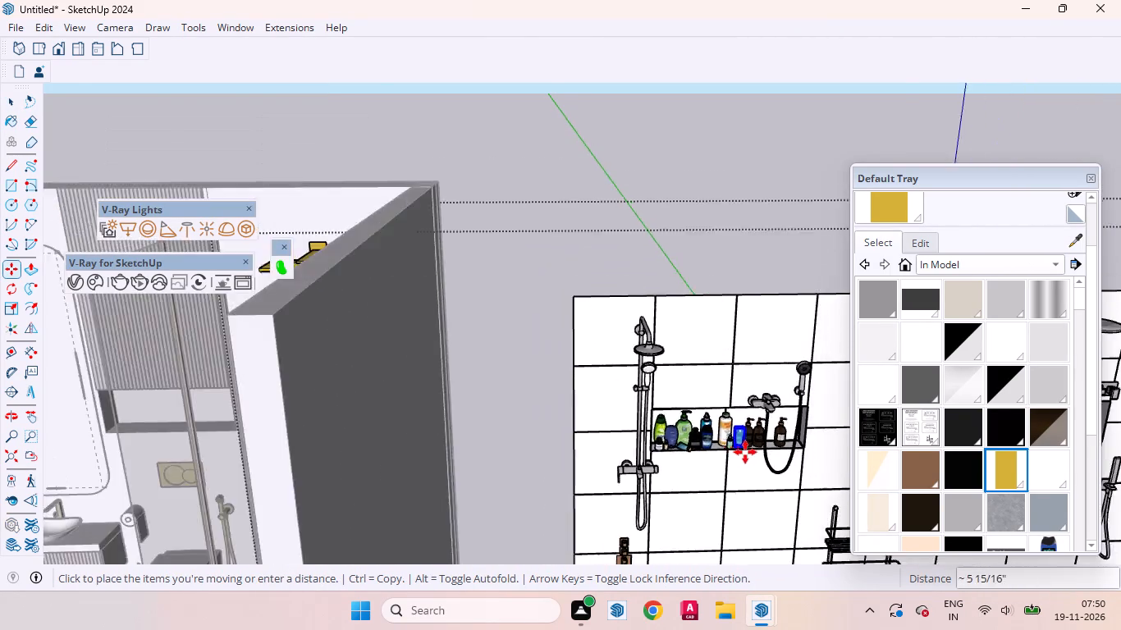
scroll(745, 452, down, 12)
scroll(570, 428, up, 11)
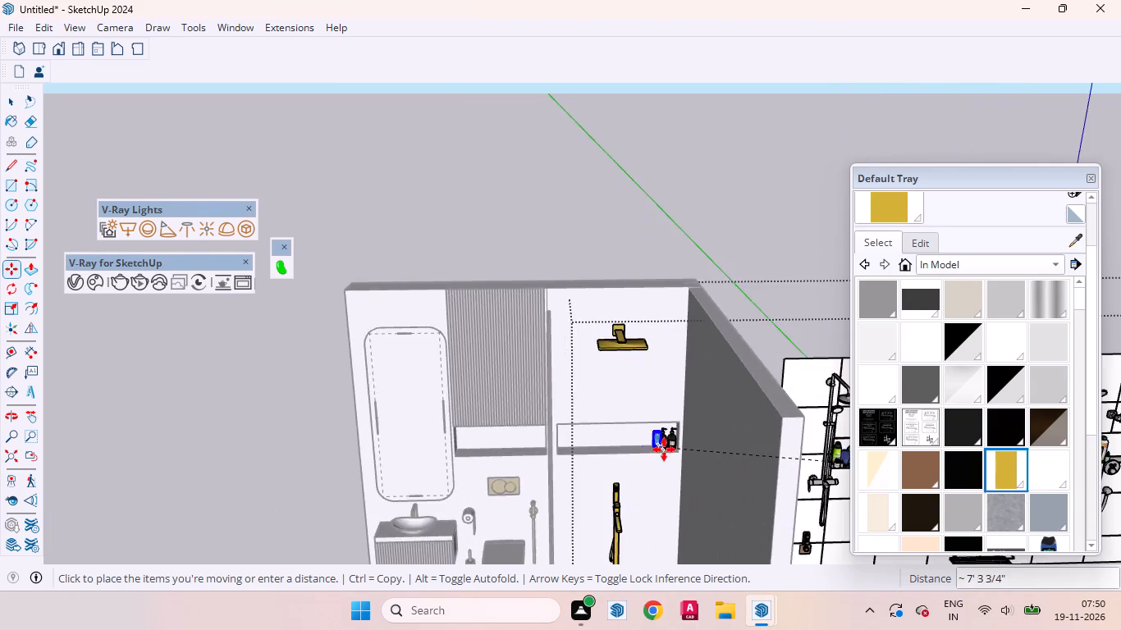
scroll(664, 450, up, 20)
scroll(664, 450, up, 6)
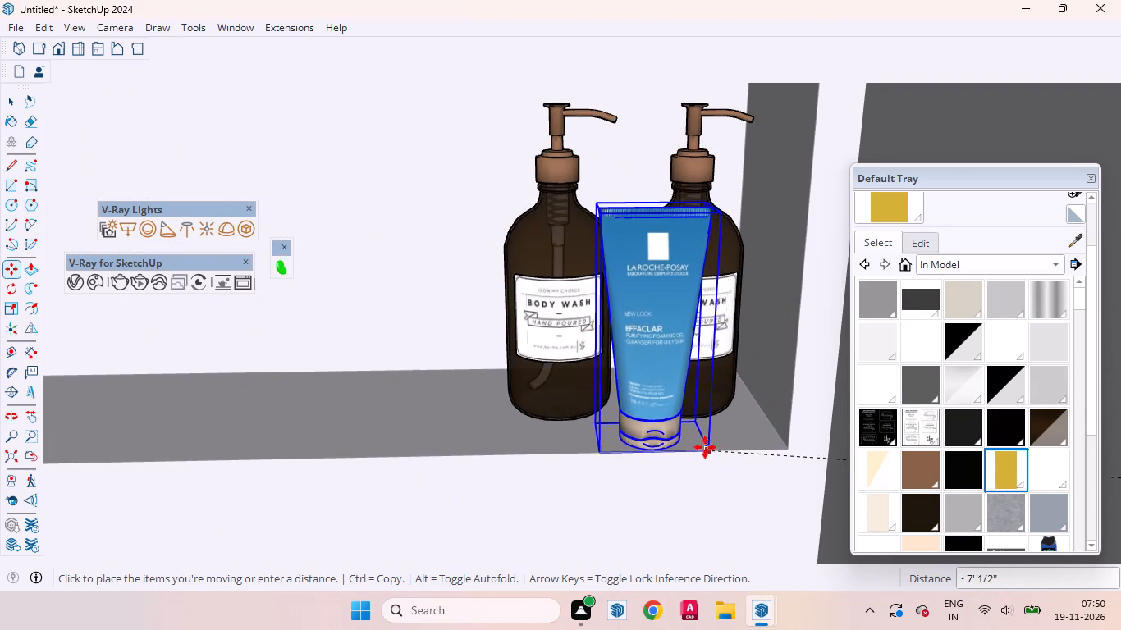
click(699, 445)
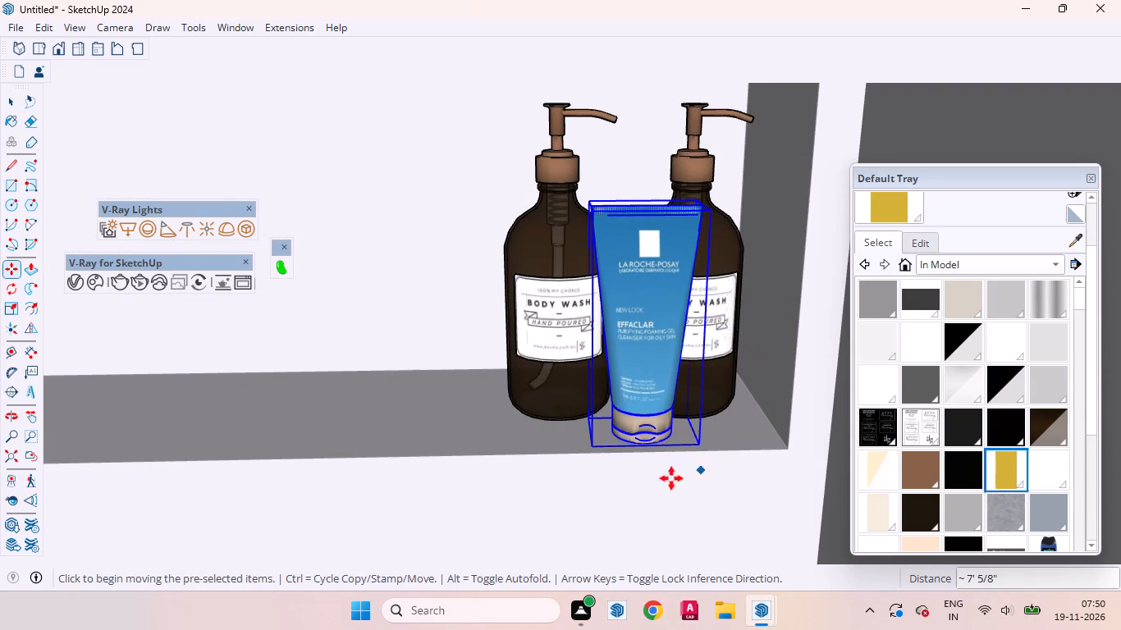
key(space)
scroll(634, 390, down, 20)
scroll(634, 390, down, 6)
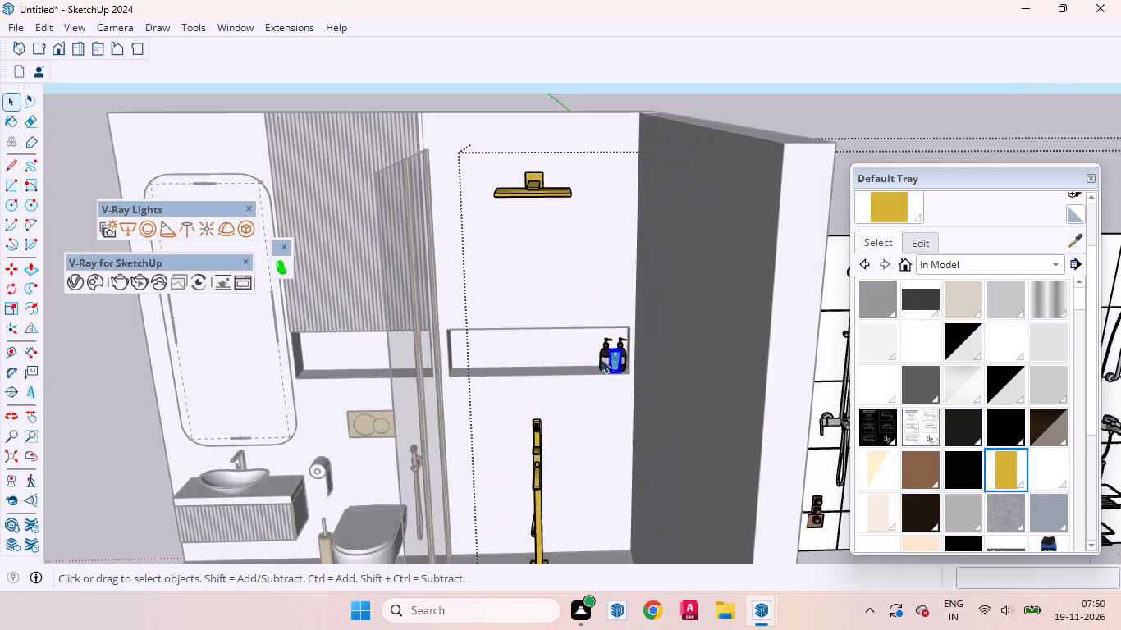
scroll(601, 358, down, 8)
click(708, 218)
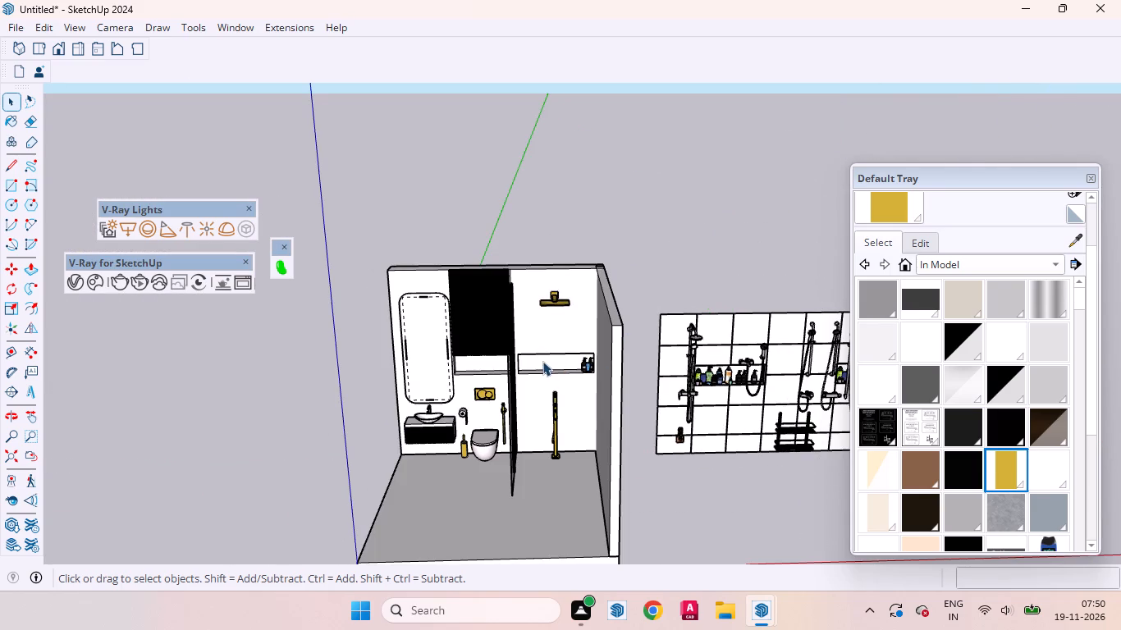
Move the Burt's Bees toner bottle from the tiled display wall's shelf into the shower niche, beside the Body Wash bottles.
scroll(528, 361, up, 1)
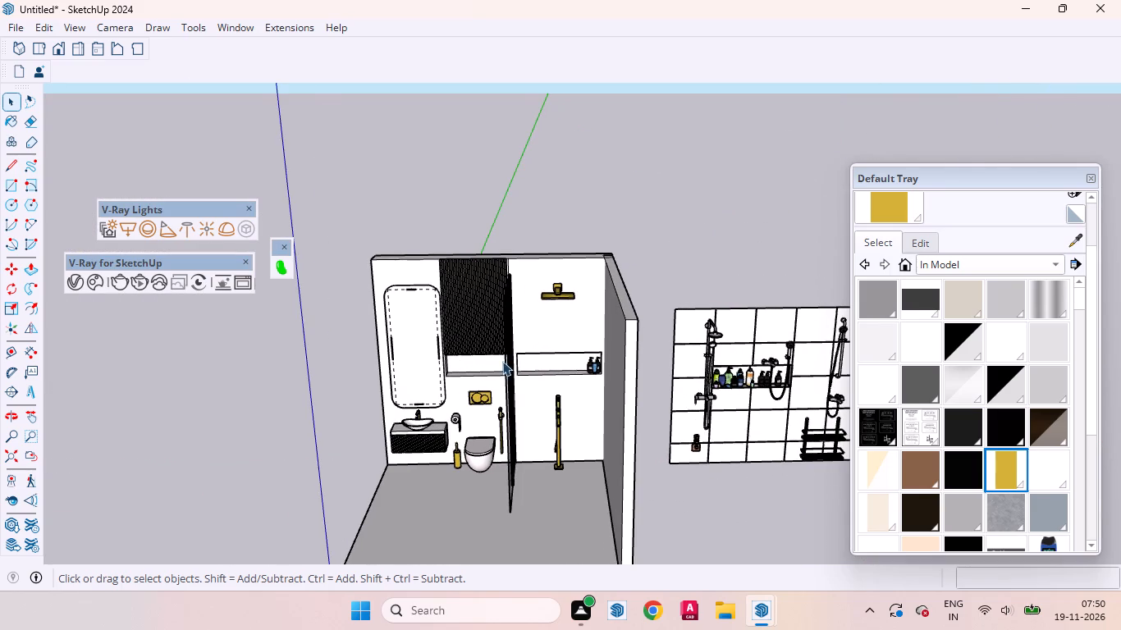
scroll(495, 362, down, 4)
scroll(773, 364, up, 17)
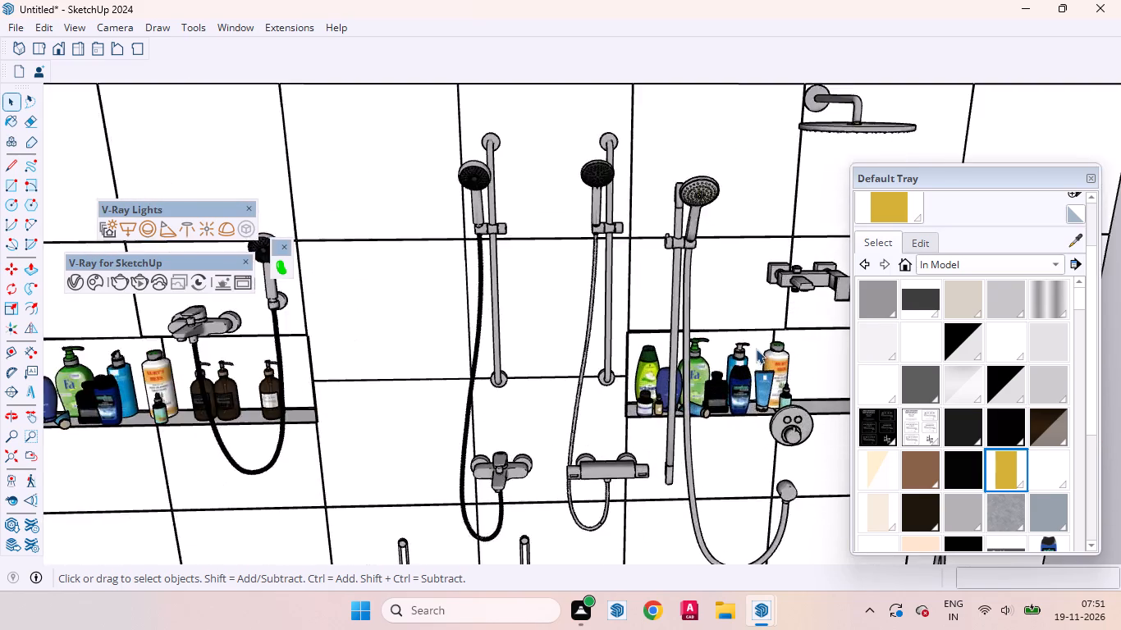
scroll(756, 349, down, 12)
scroll(568, 351, up, 13)
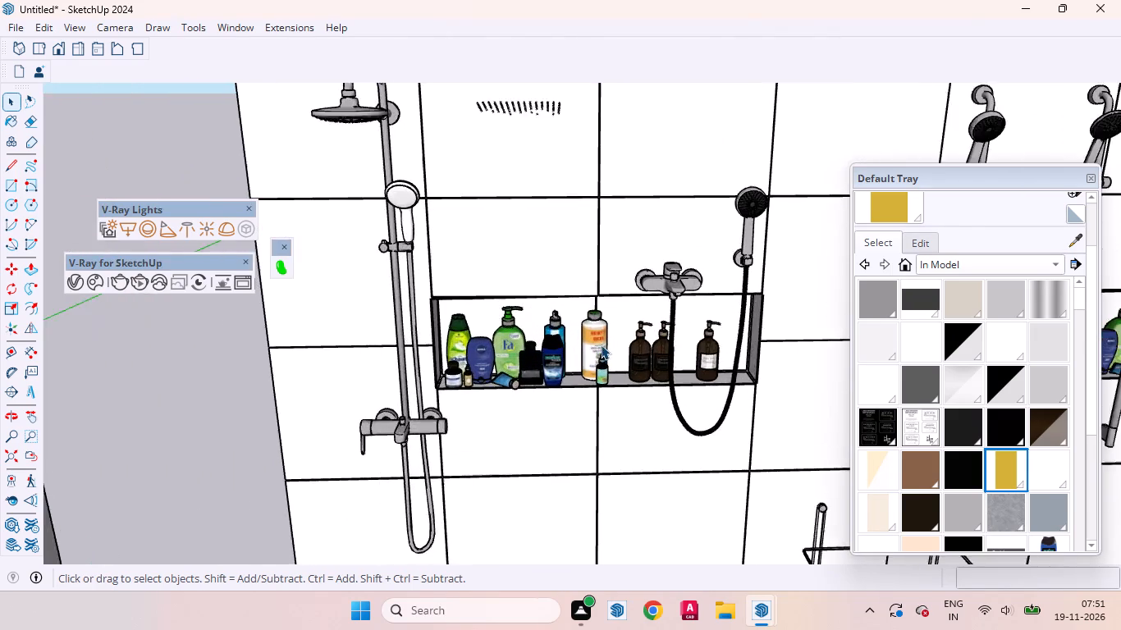
scroll(601, 345, up, 10)
click(600, 339)
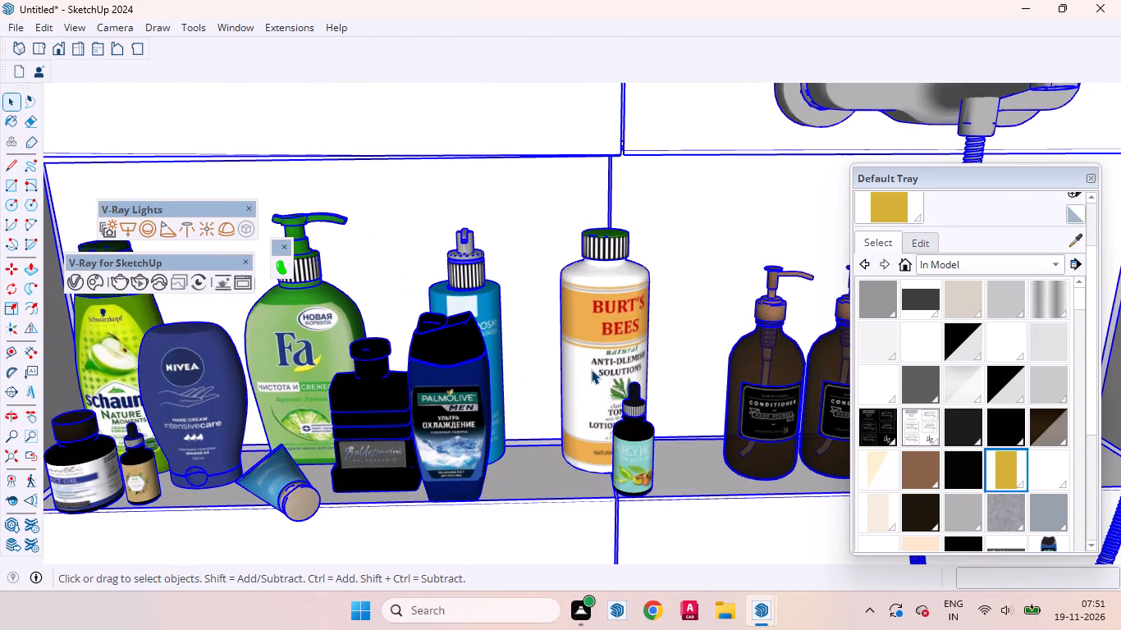
double_click(607, 357)
click(611, 335)
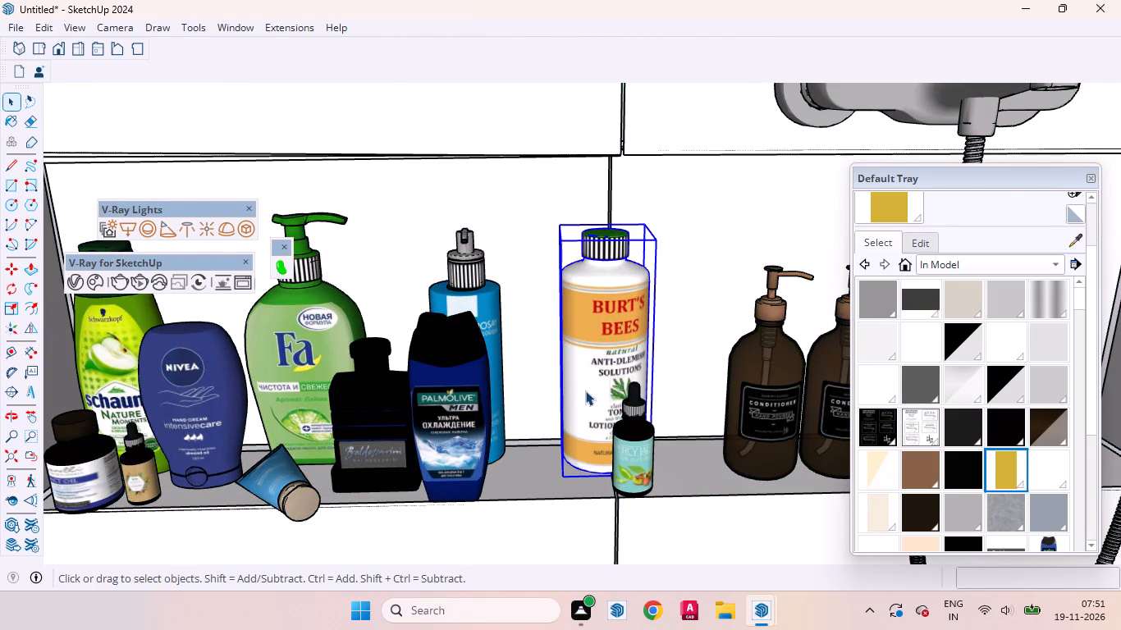
key(m)
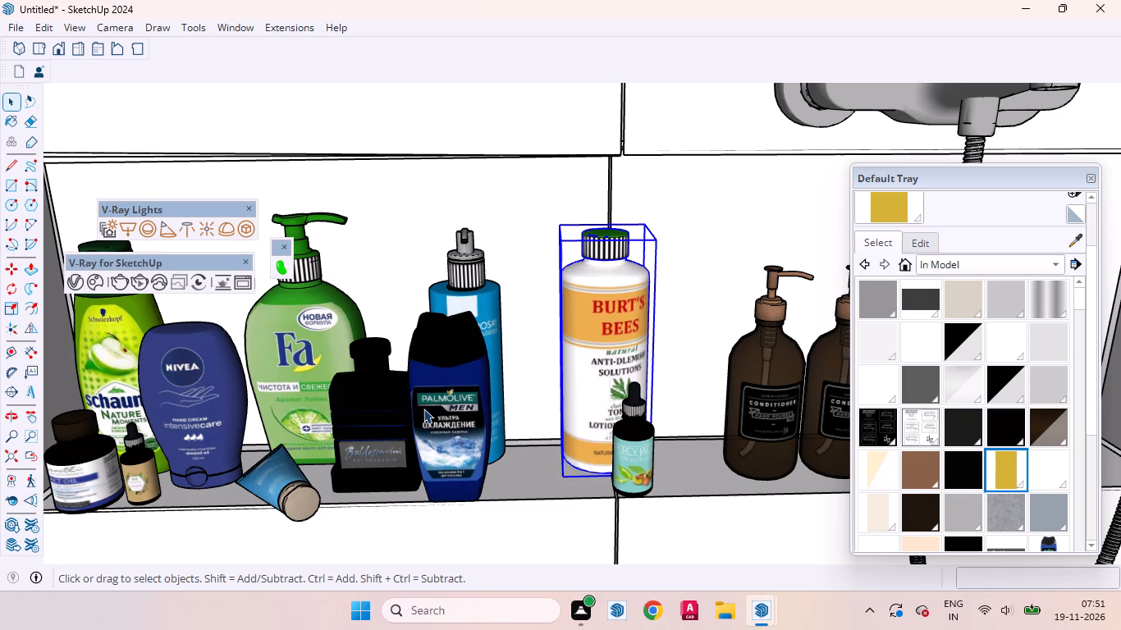
click(562, 476)
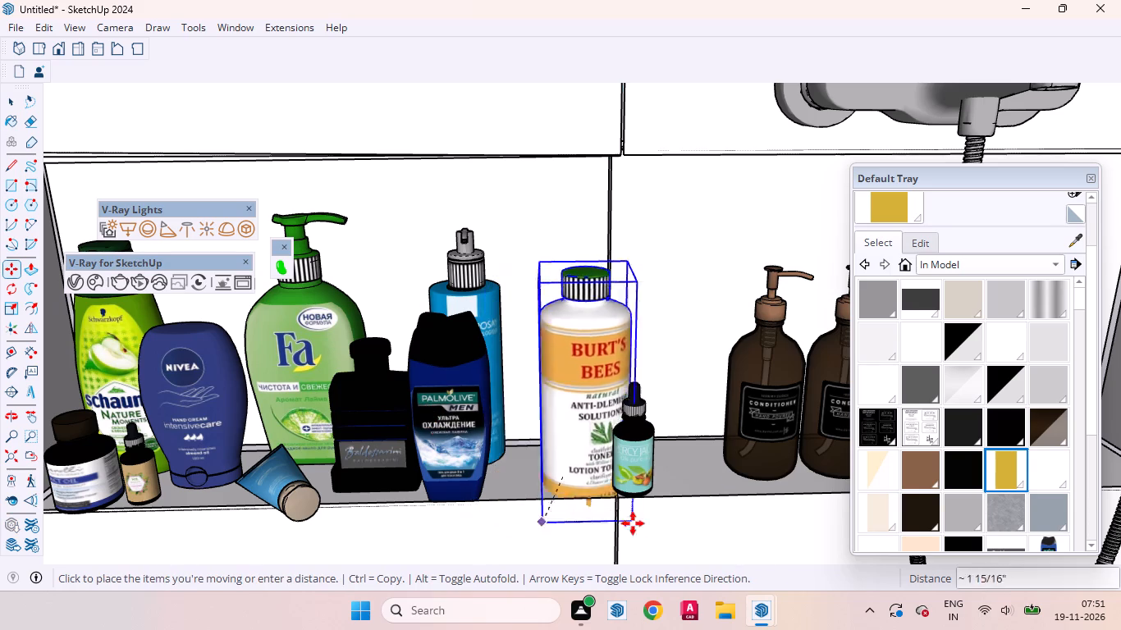
scroll(675, 521, down, 20)
scroll(675, 521, down, 7)
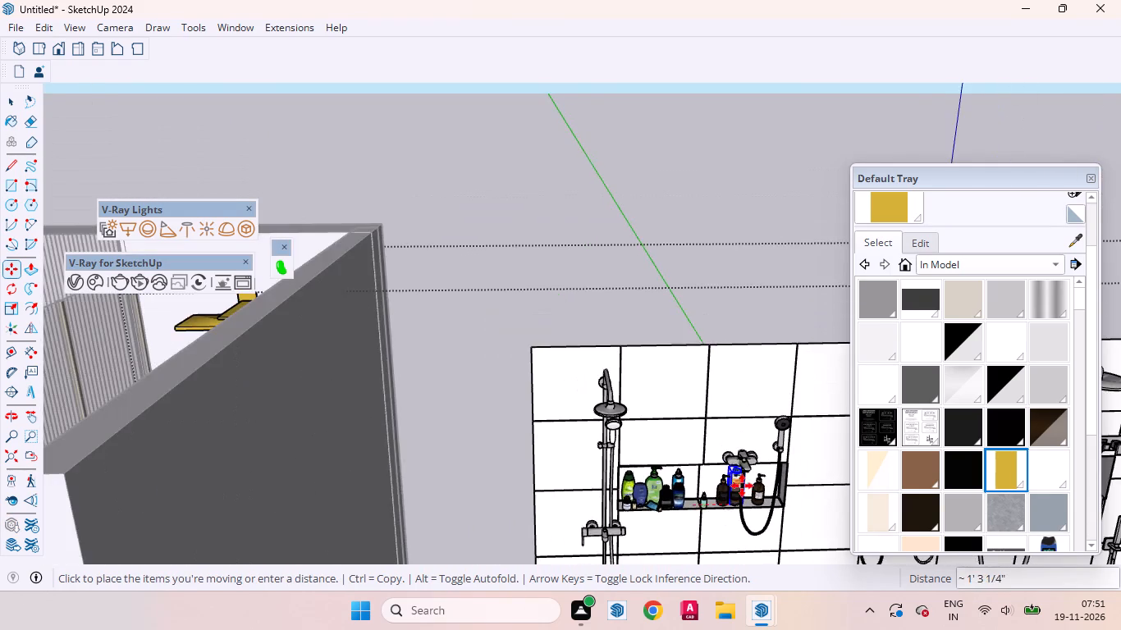
scroll(742, 486, down, 18)
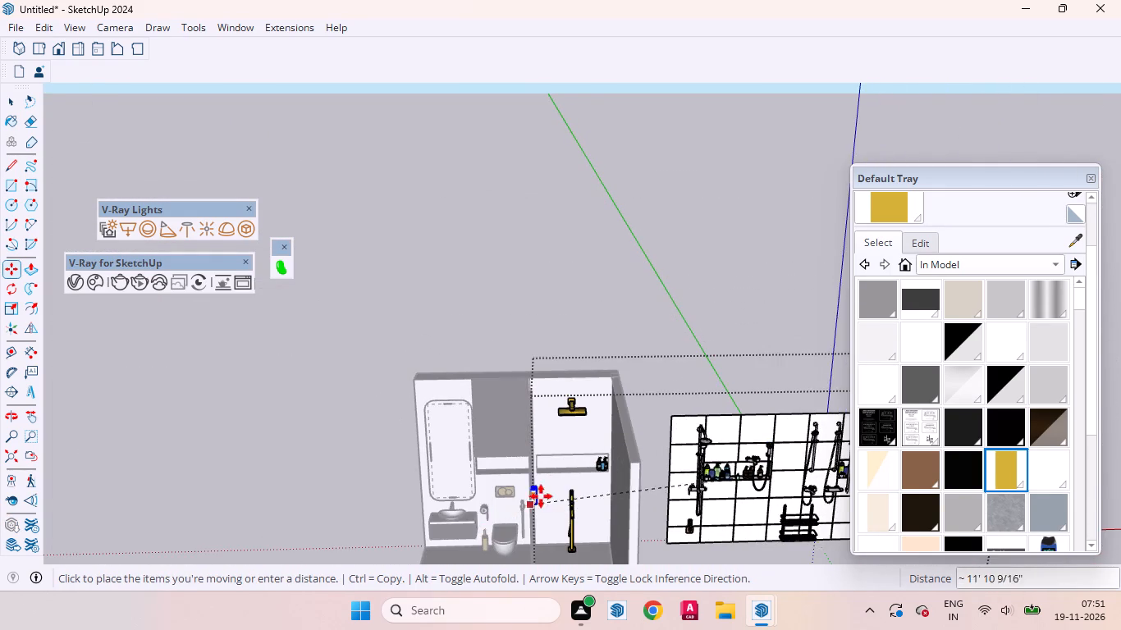
scroll(545, 494, up, 17)
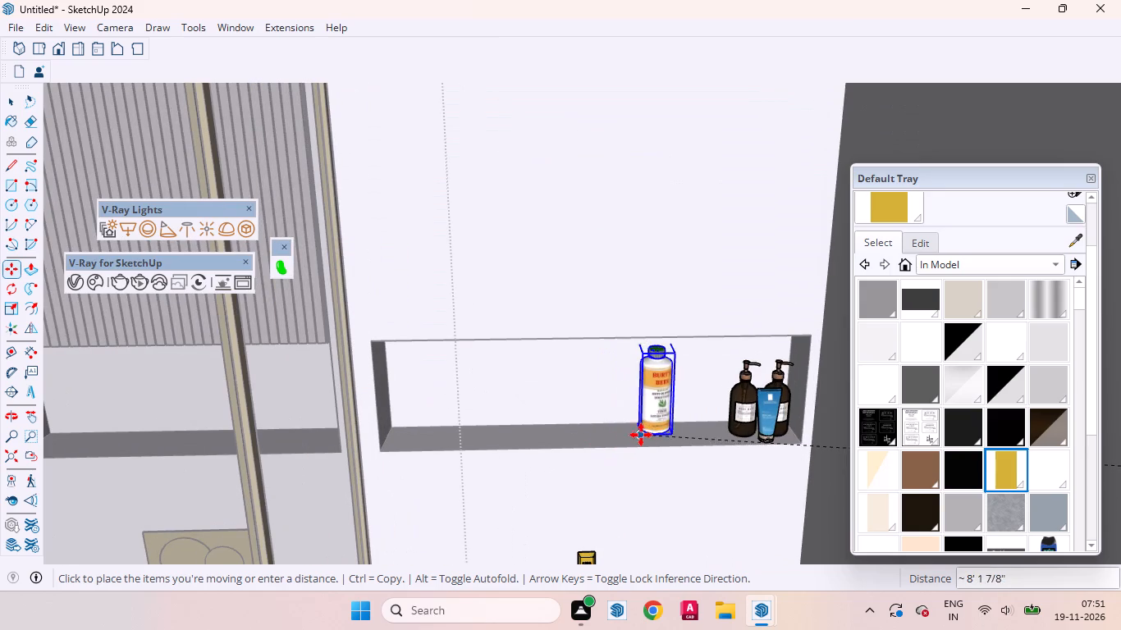
click(682, 434)
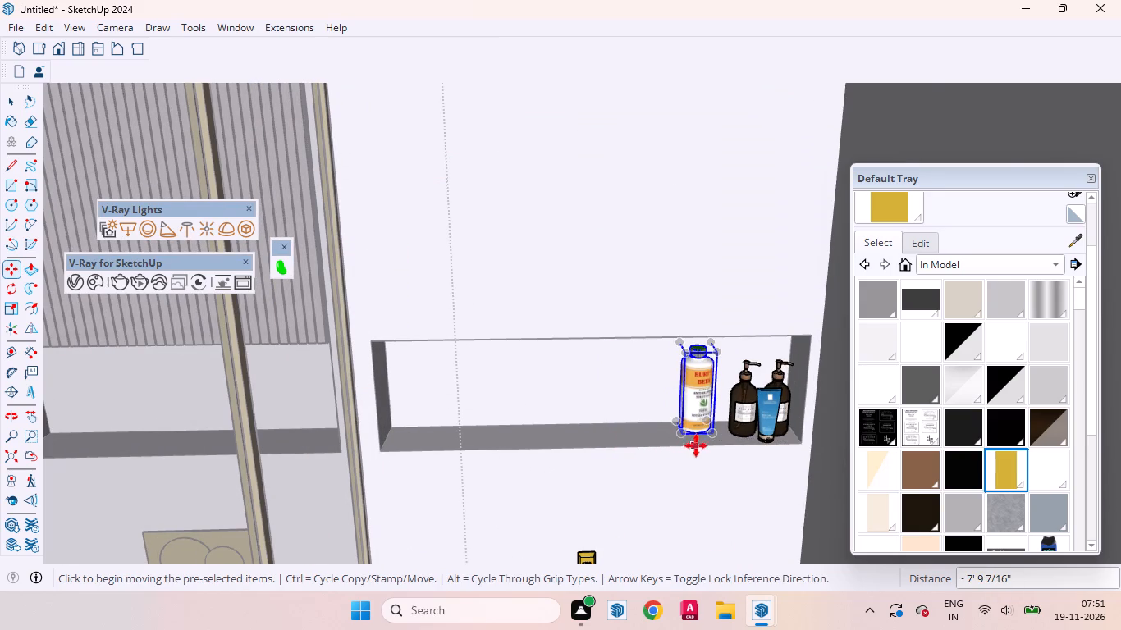
Copy the Burt's Bees bottle about 3 13/16" along the shower niche, away from the Body Wash bottles, and leave the group.
scroll(696, 439, up, 12)
middle_drag(698, 447, 802, 472)
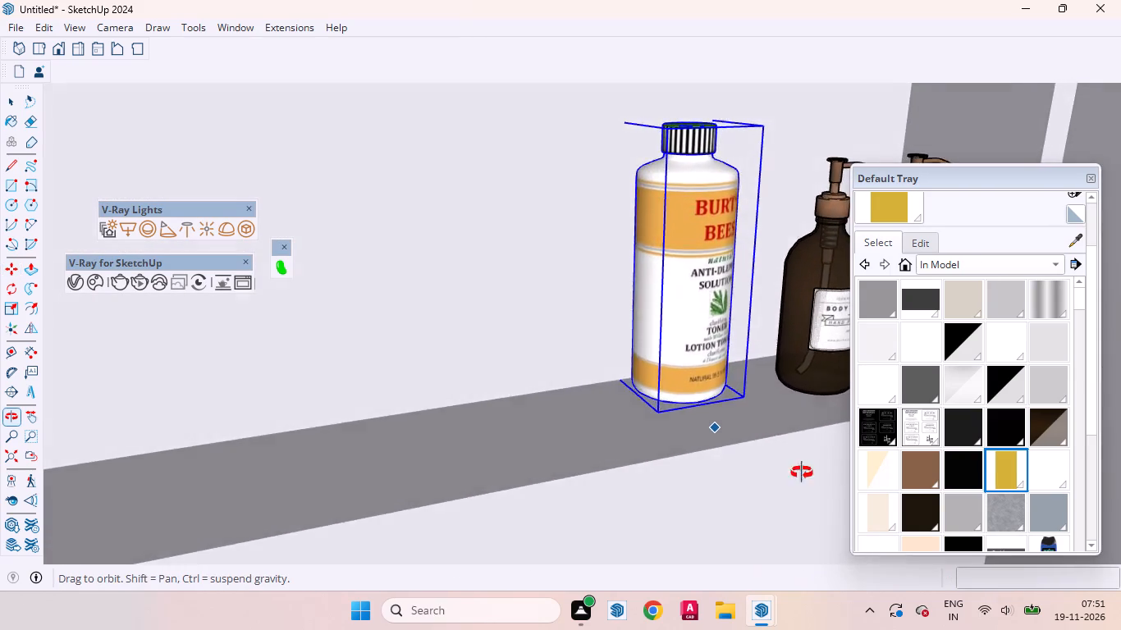
middle_drag(802, 472, 642, 496)
click(708, 456)
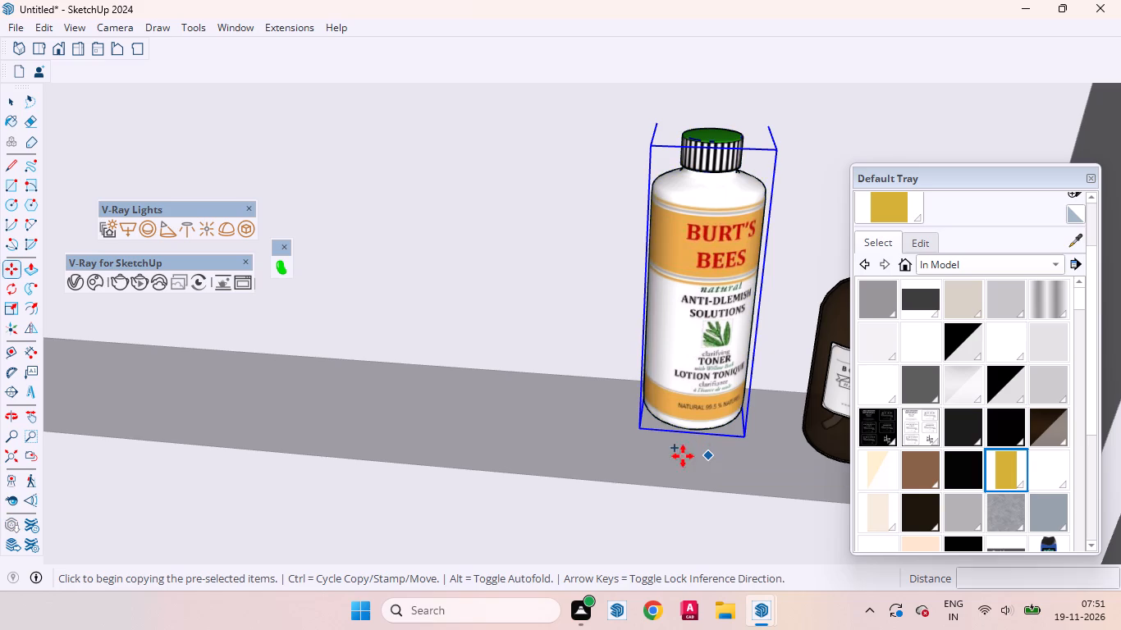
click(586, 453)
key(space)
scroll(619, 460, down, 9)
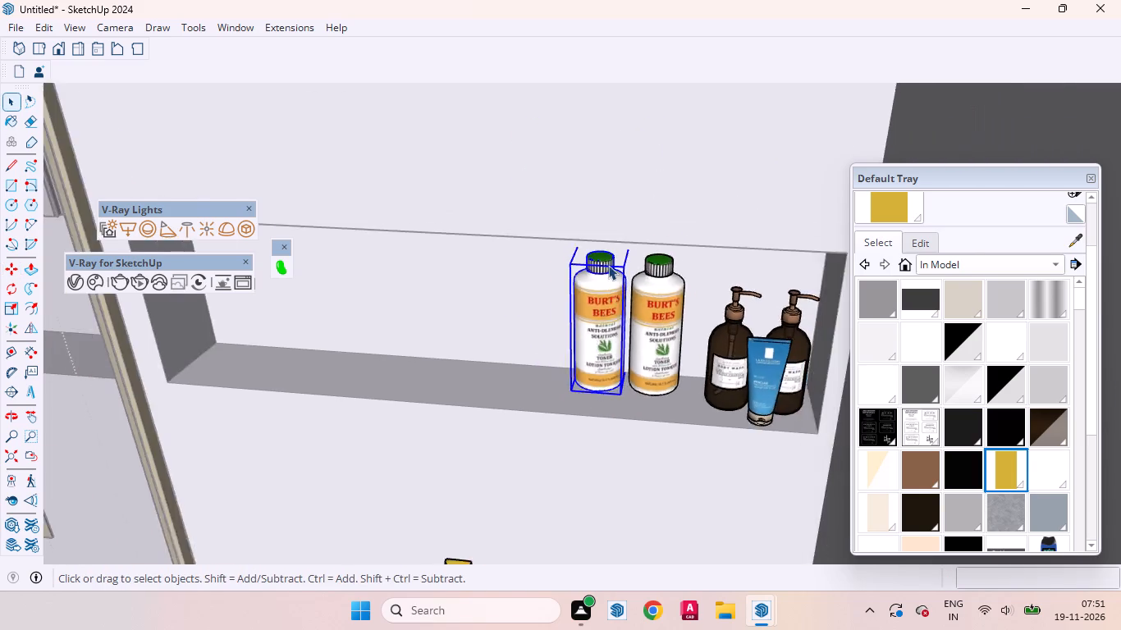
scroll(608, 265, down, 16)
click(718, 254)
middle_drag(576, 396, 671, 328)
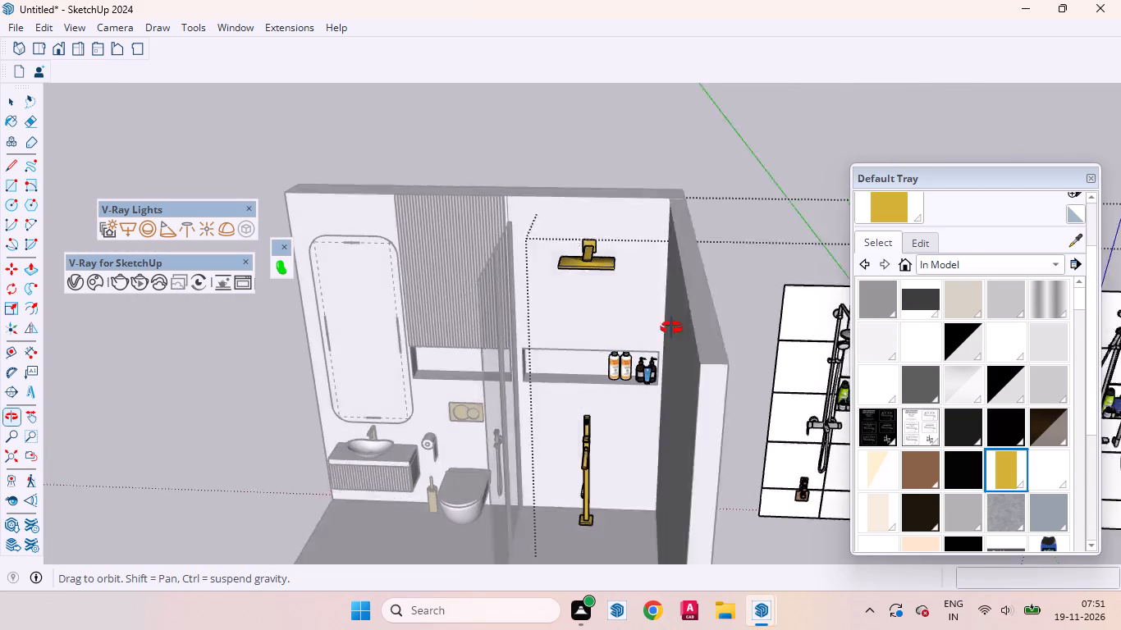
middle_drag(671, 328, 652, 307)
scroll(611, 360, down, 7)
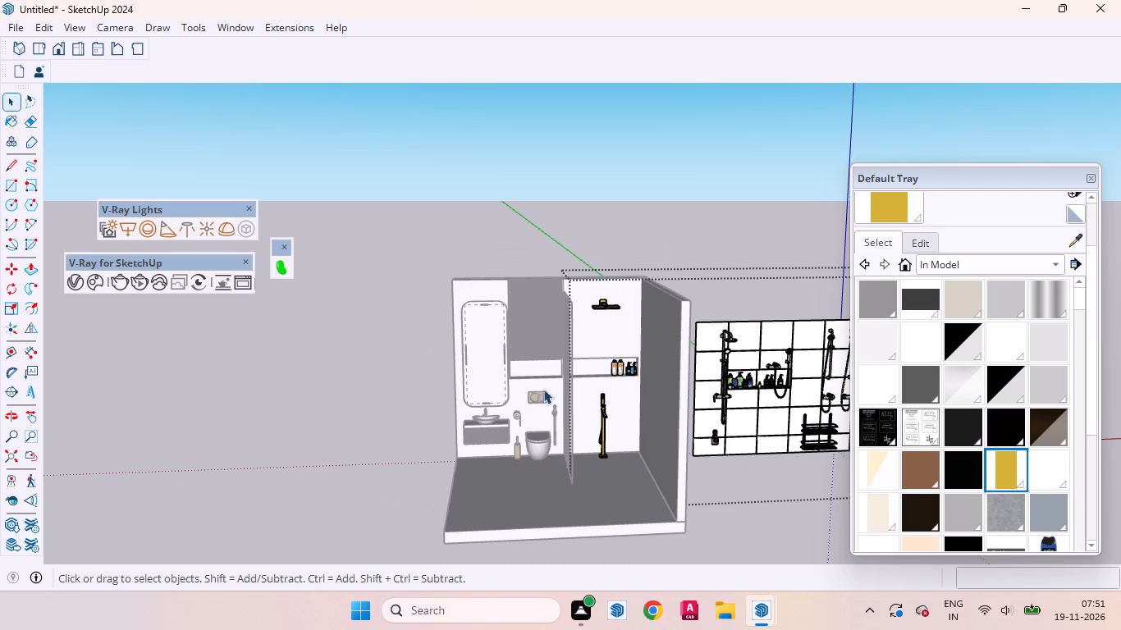
click(723, 265)
Look over the bathroom and the tiled display wall for further items to place.
scroll(330, 360, down, 1)
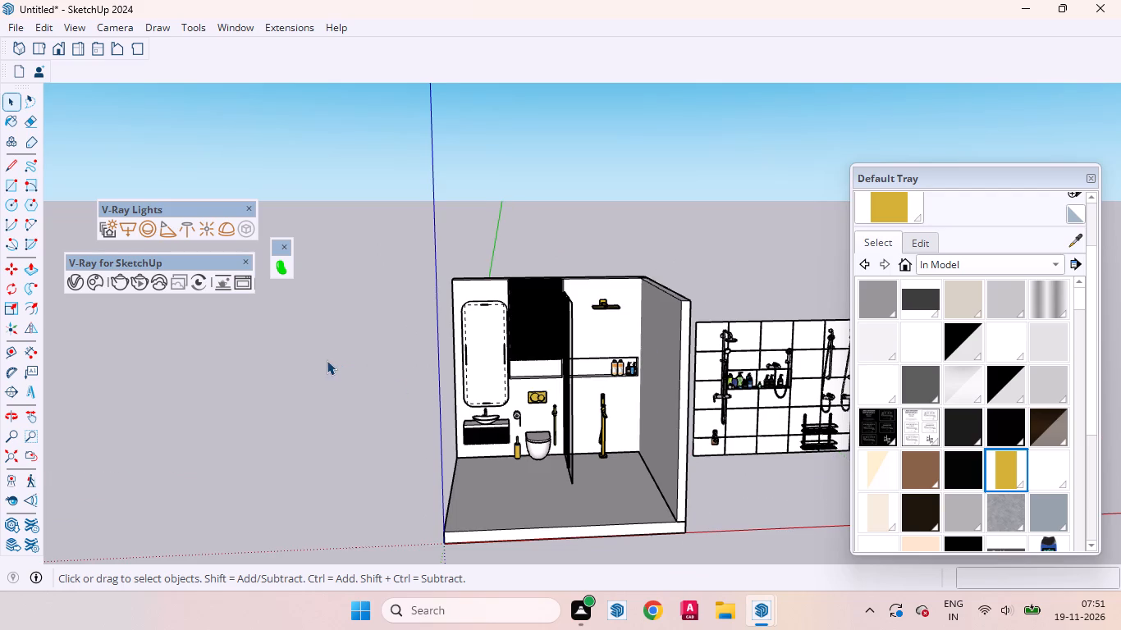
scroll(350, 373, down, 5)
scroll(529, 396, up, 4)
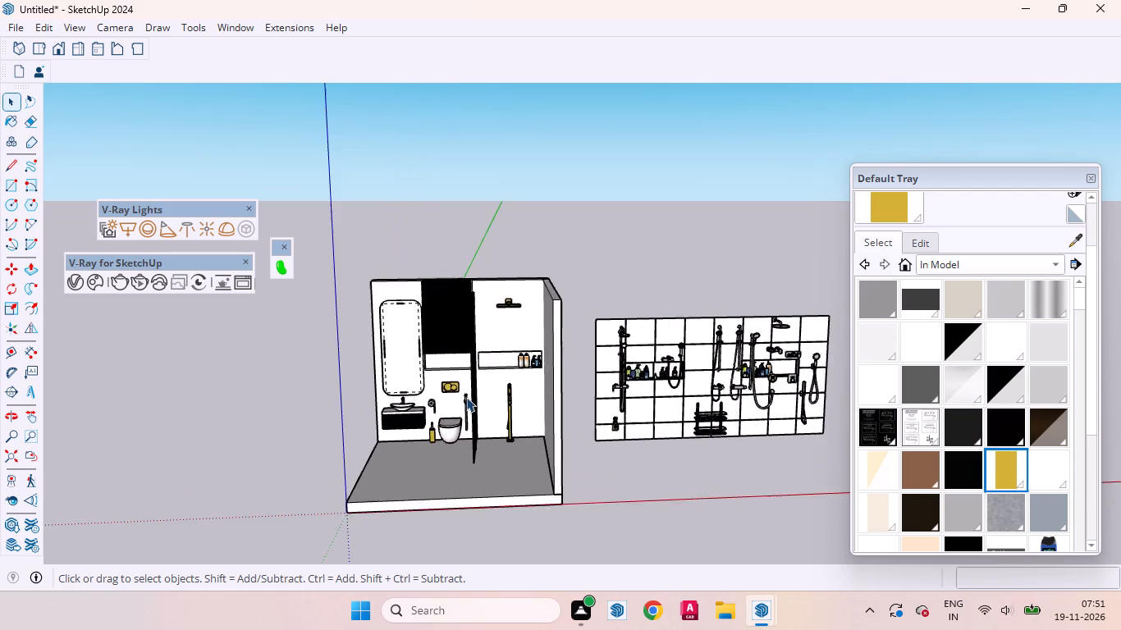
scroll(466, 397, up, 13)
scroll(407, 377, down, 10)
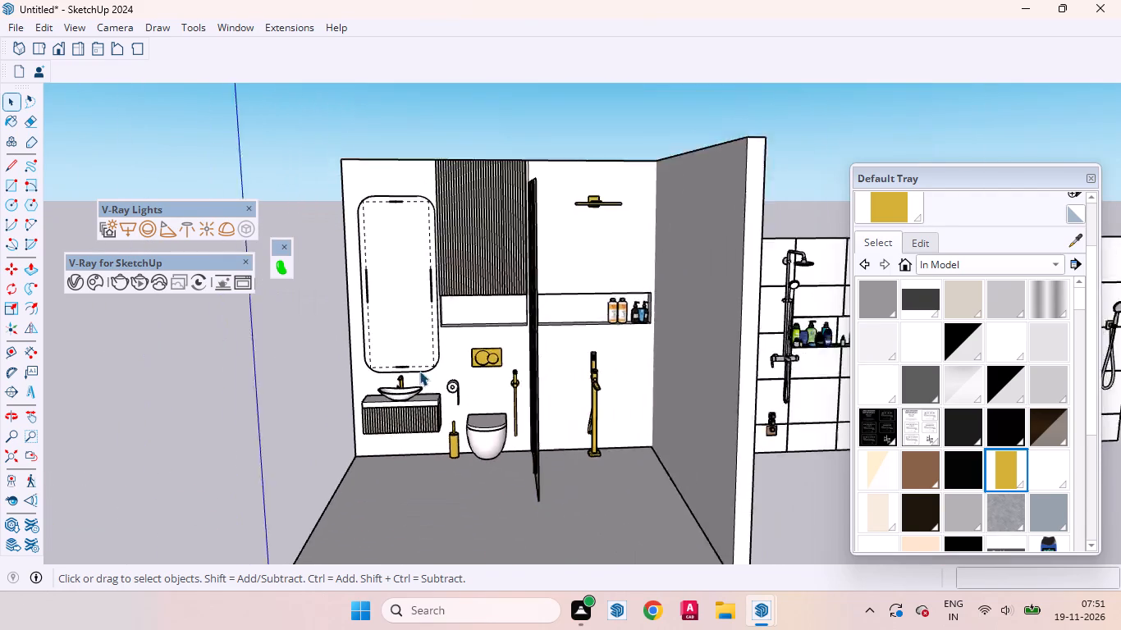
scroll(419, 371, down, 2)
scroll(730, 417, up, 11)
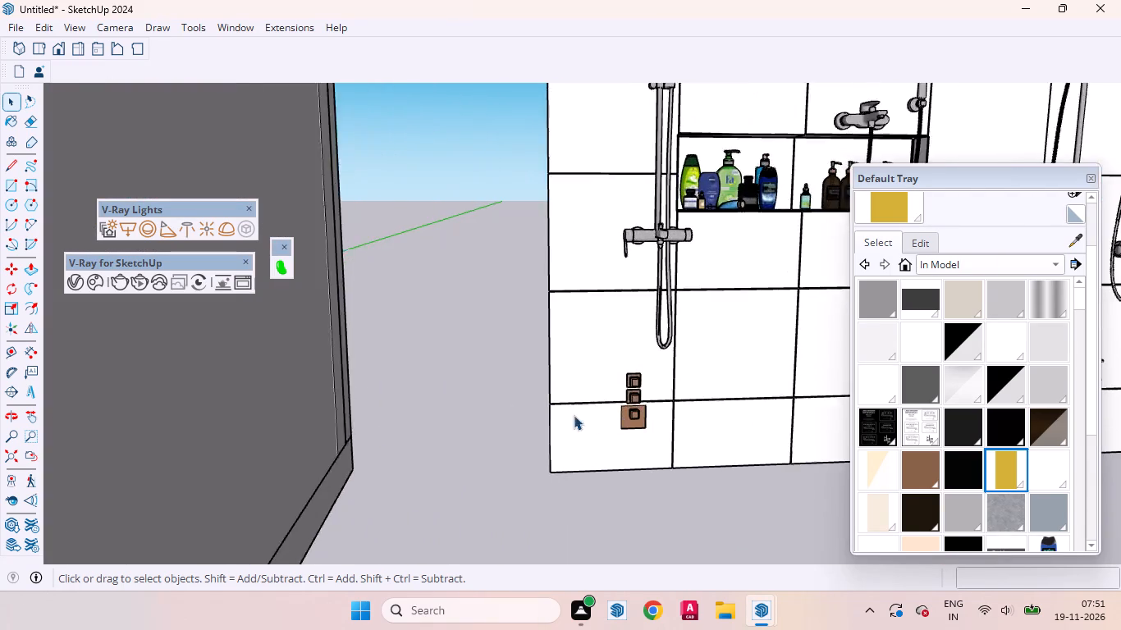
scroll(561, 415, down, 2)
scroll(548, 417, up, 1)
scroll(547, 417, down, 16)
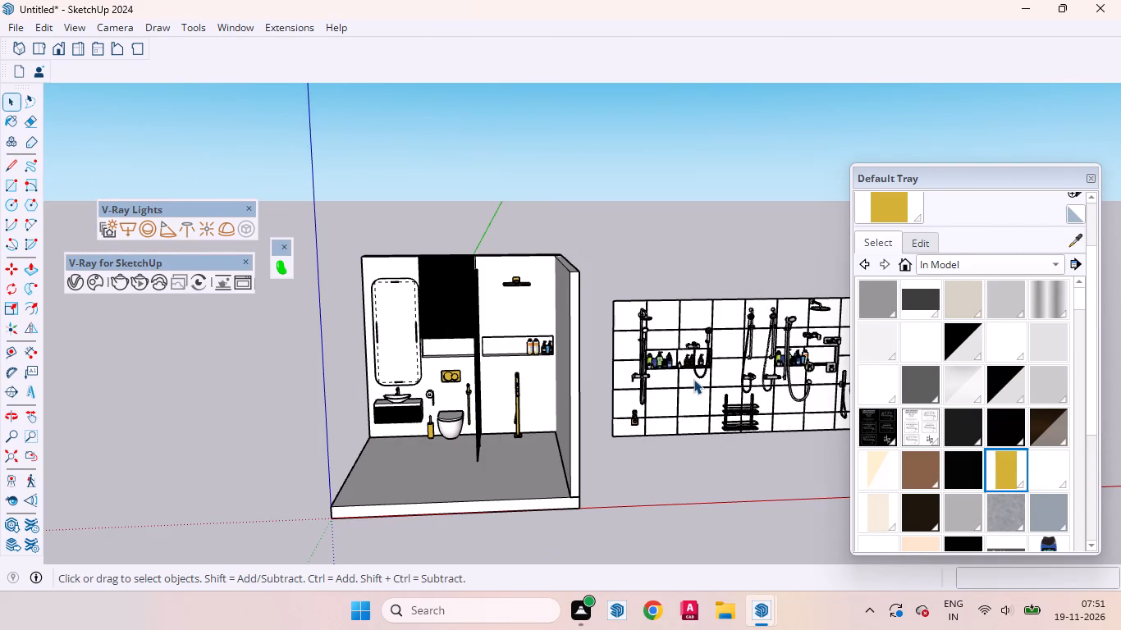
Move the blue La Roche-Posay Effaclar pump bottle from the tiled display wall's shelf into the niche above the toilet, near the glass partition.
scroll(795, 374, up, 19)
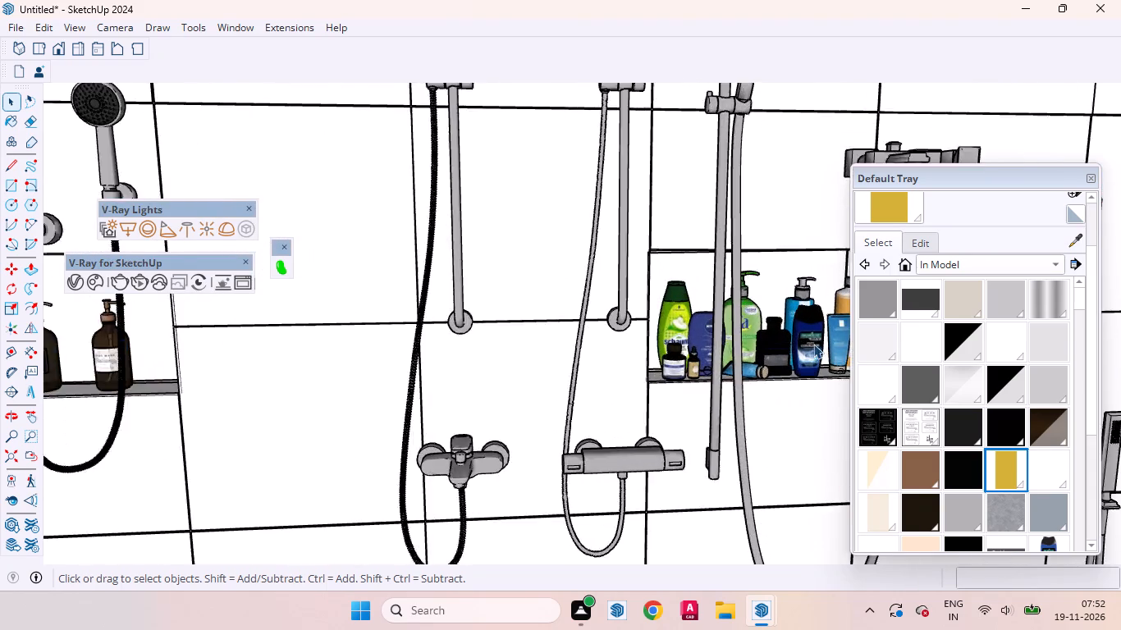
scroll(813, 344, up, 4)
middle_drag(802, 343, 728, 430)
scroll(638, 367, down, 4)
scroll(725, 345, up, 5)
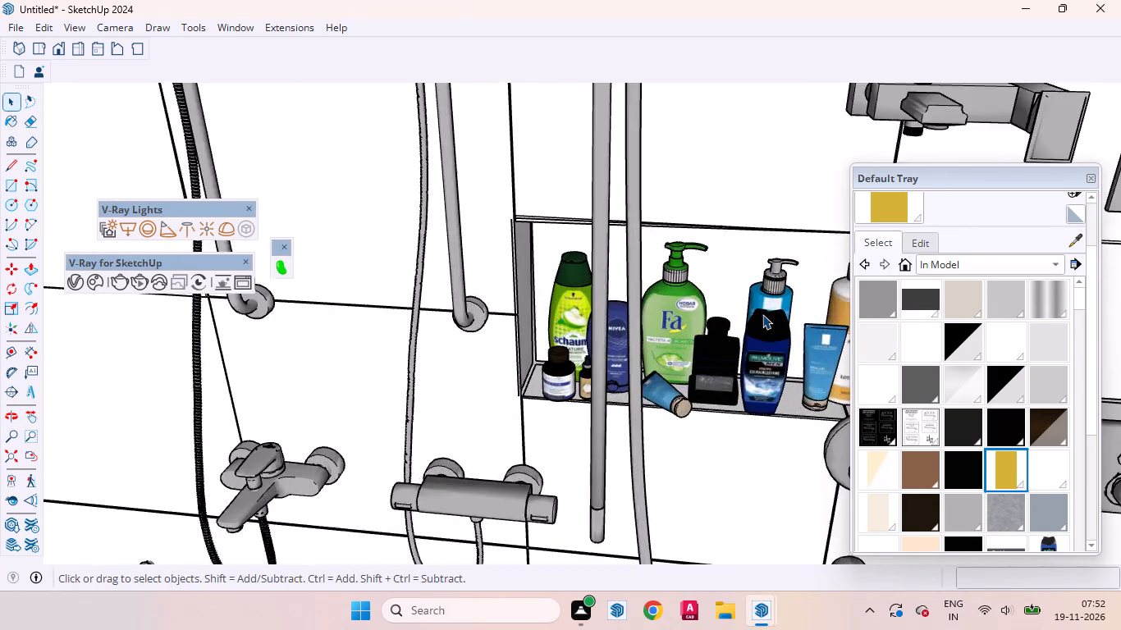
scroll(762, 314, up, 6)
click(780, 290)
double_click(780, 290)
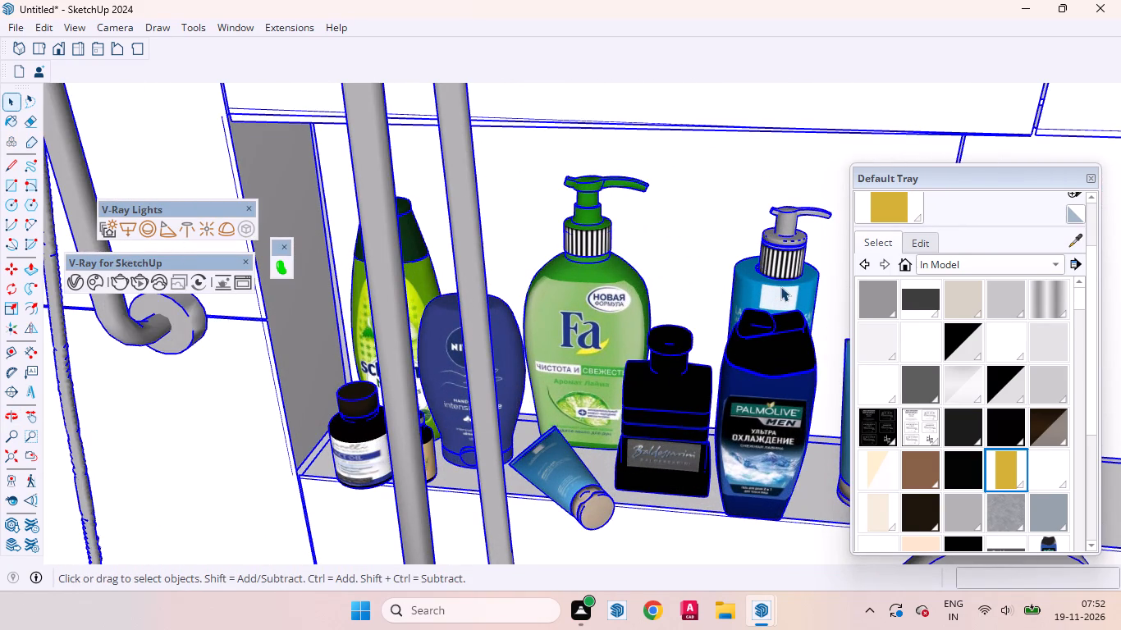
click(783, 282)
click(804, 282)
double_click(766, 282)
double_click(785, 281)
click(785, 287)
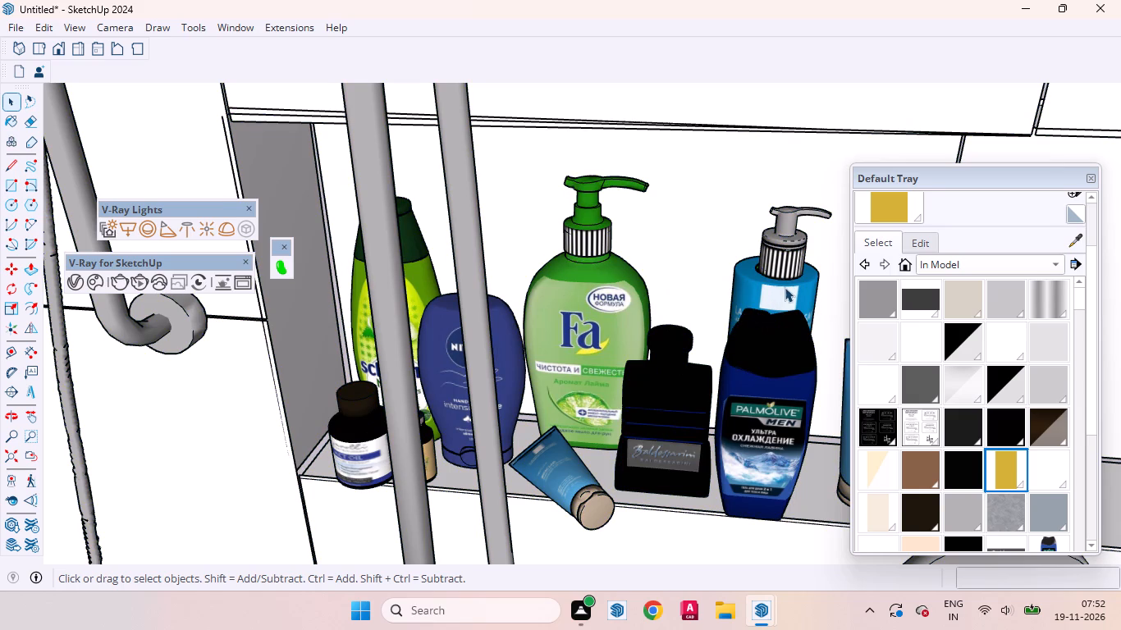
scroll(696, 284, down, 8)
scroll(790, 310, up, 6)
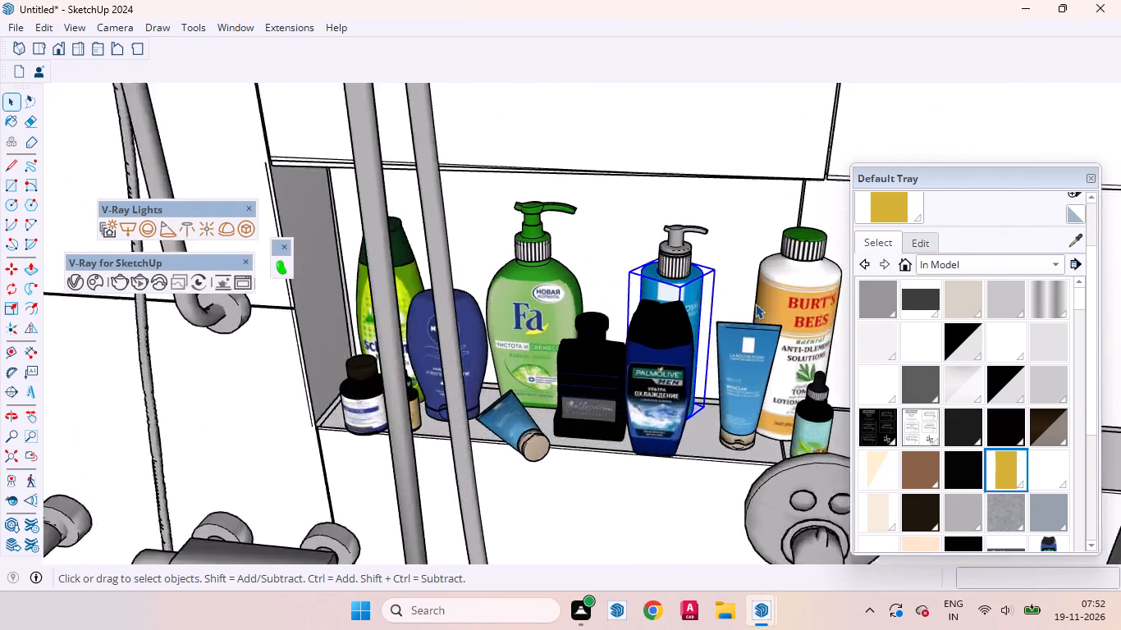
scroll(755, 304, up, 6)
ctrl+click(610, 235)
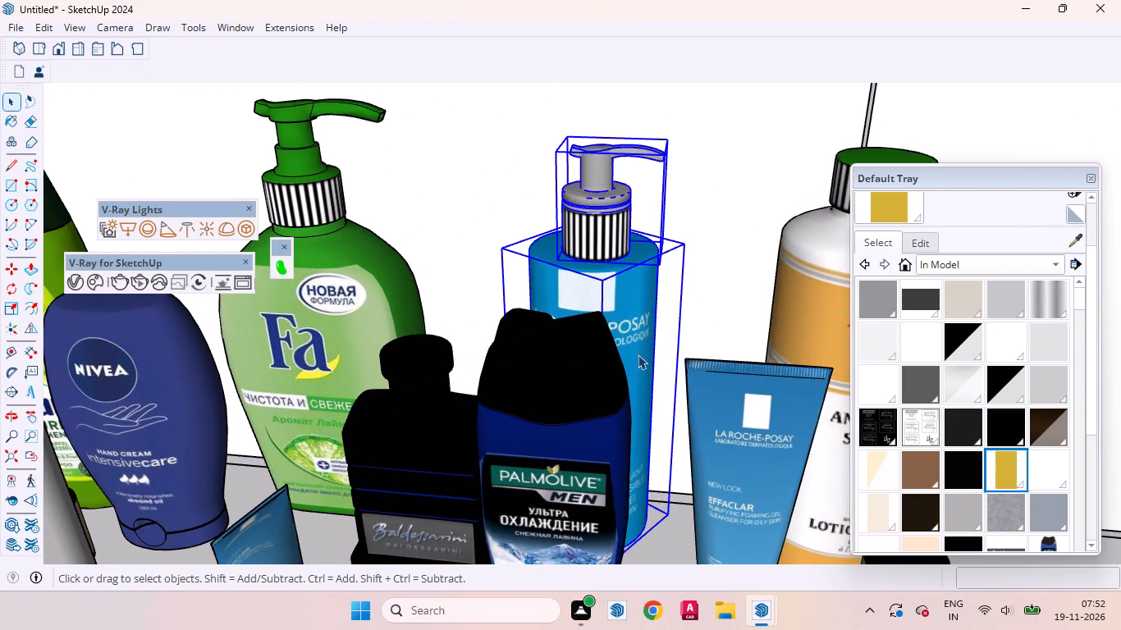
key(m)
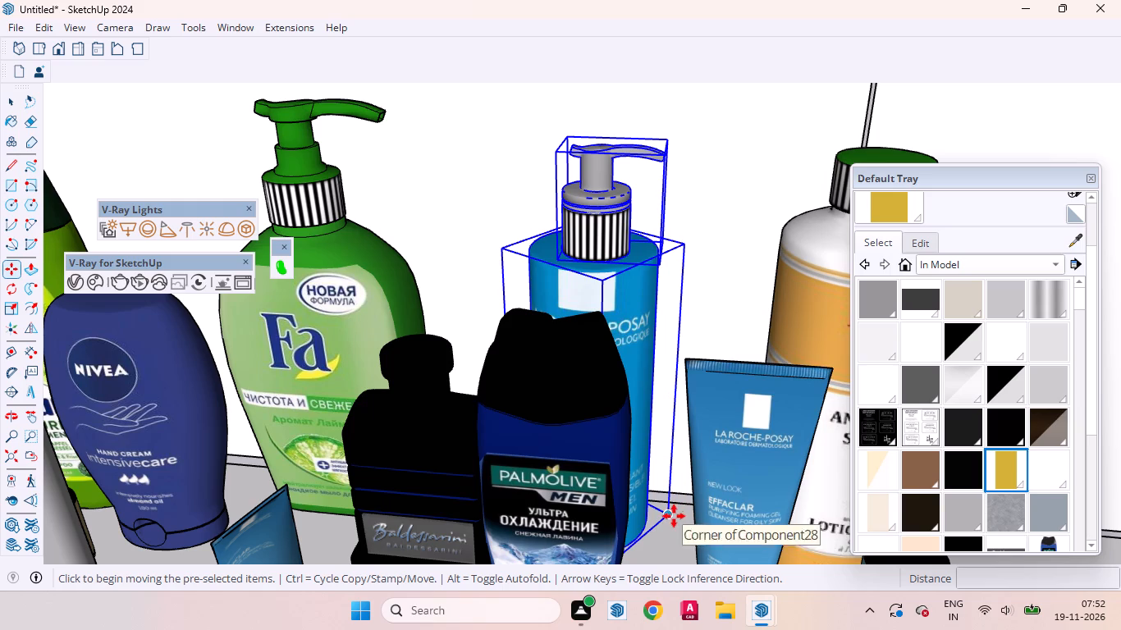
click(674, 516)
scroll(748, 486, down, 19)
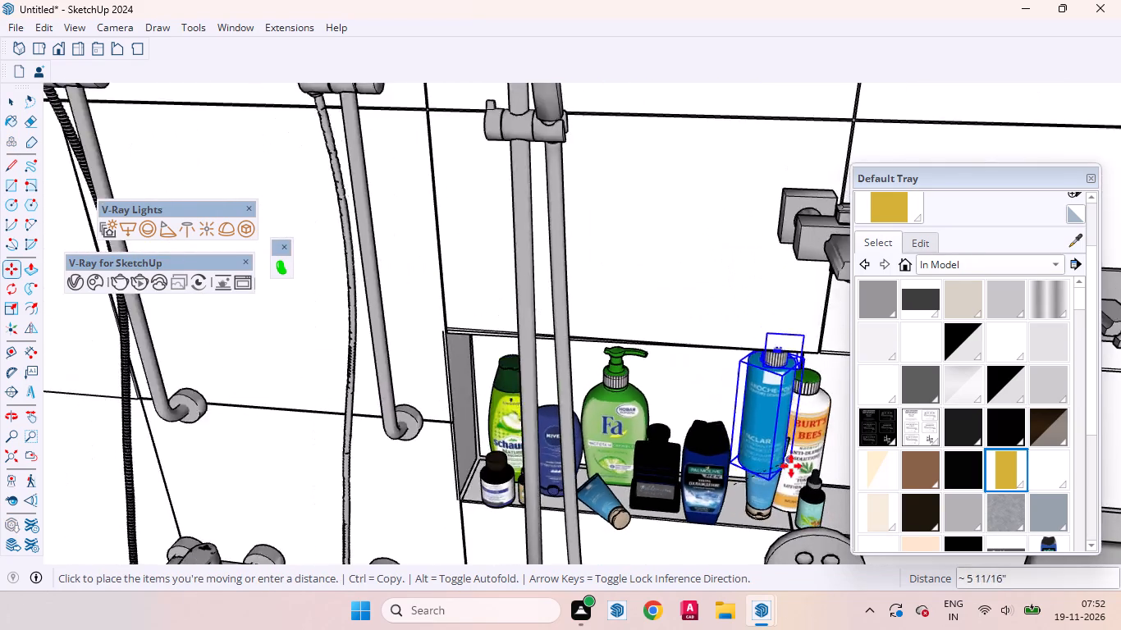
scroll(791, 466, down, 20)
scroll(804, 469, up, 1)
scroll(804, 469, down, 7)
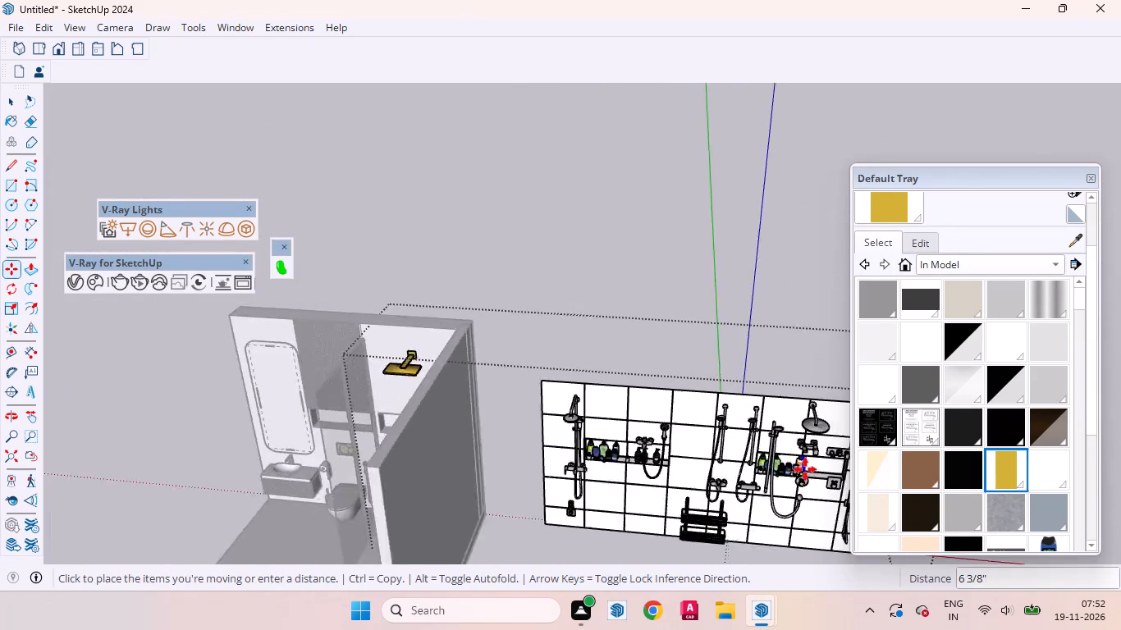
scroll(805, 469, down, 8)
scroll(574, 466, up, 9)
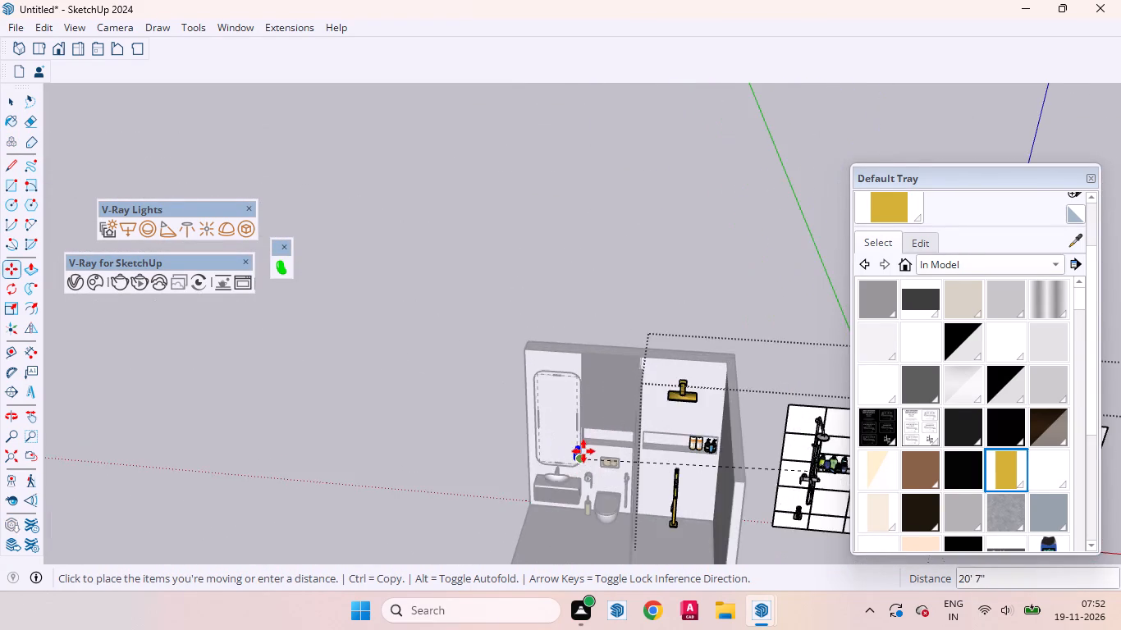
scroll(583, 451, up, 18)
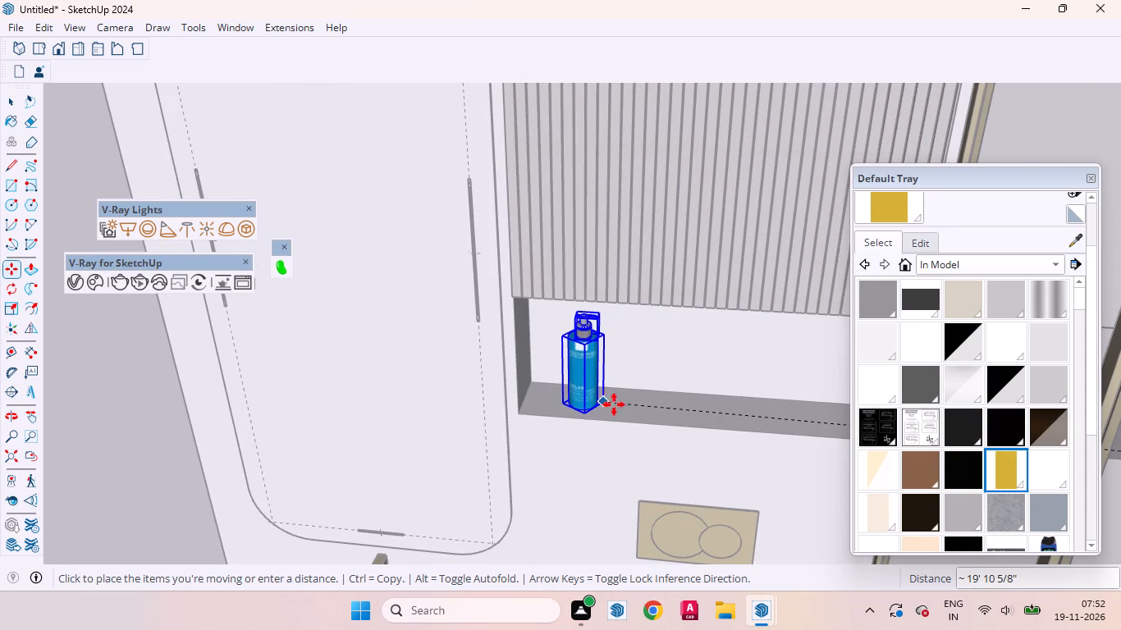
scroll(643, 400, down, 8)
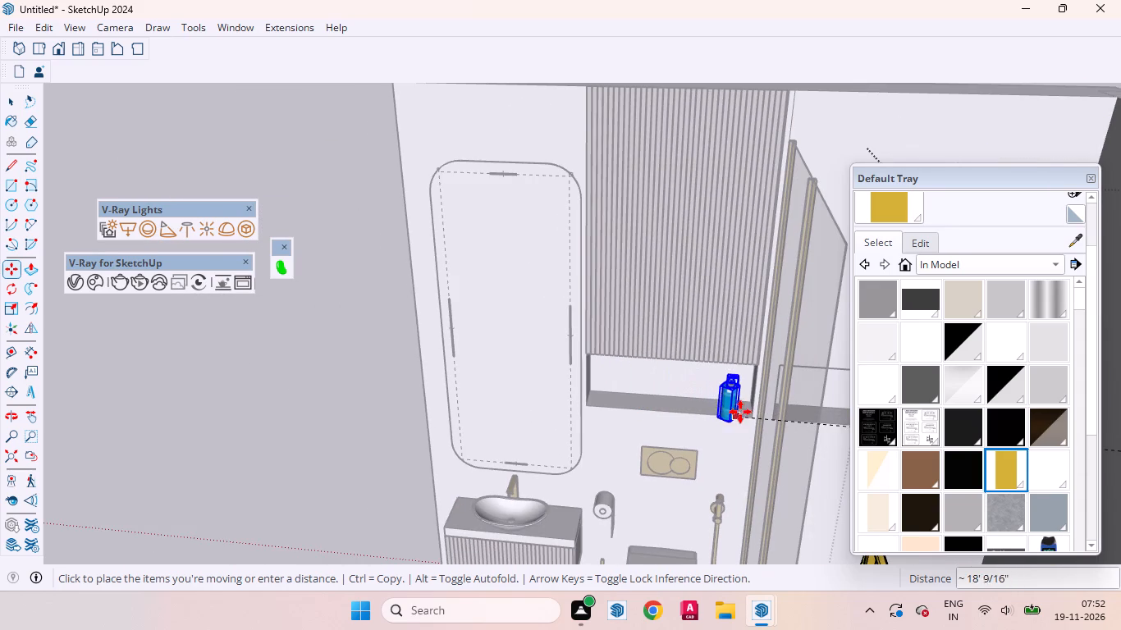
click(741, 409)
Copy the Effaclar pump bottle a short distance along the niche above the toilet, away from the glass partition.
scroll(748, 414, up, 4)
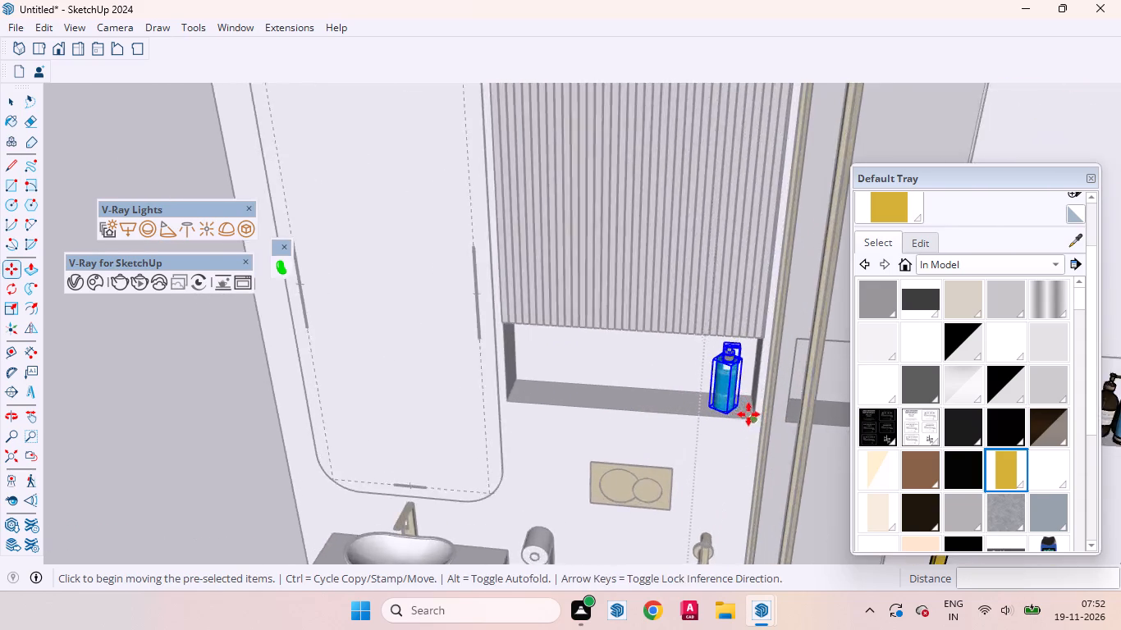
scroll(748, 414, up, 11)
click(740, 414)
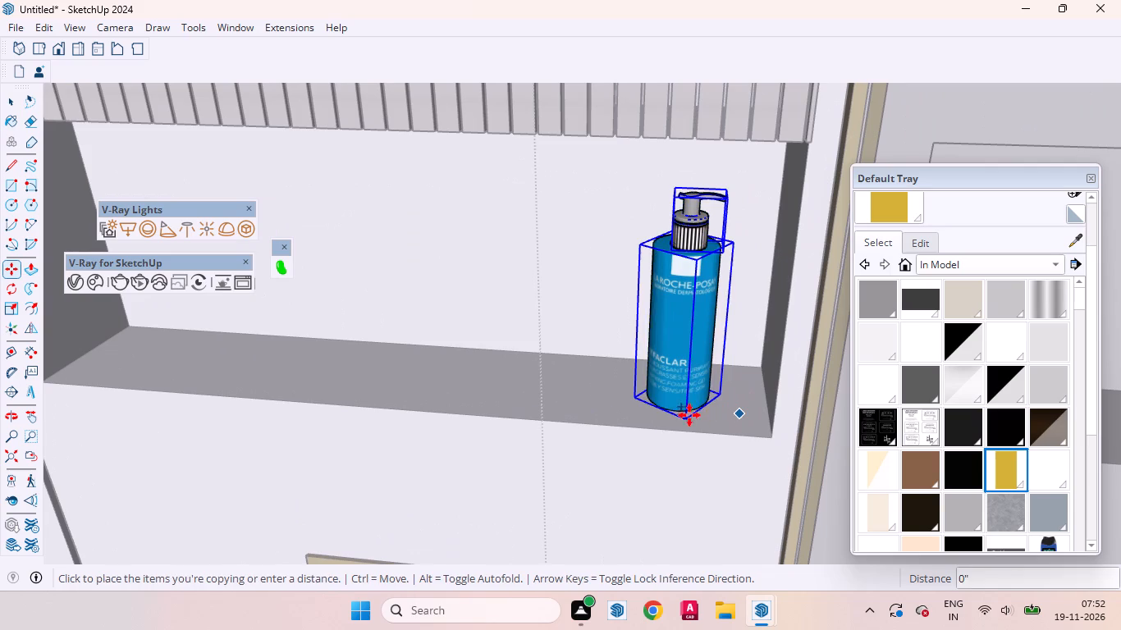
click(641, 415)
key(space)
Move both Effaclar pump bottles 1" deeper into the niche above the toilet and leave the group.
middle_drag(662, 407, 881, 443)
ctrl+click(652, 319)
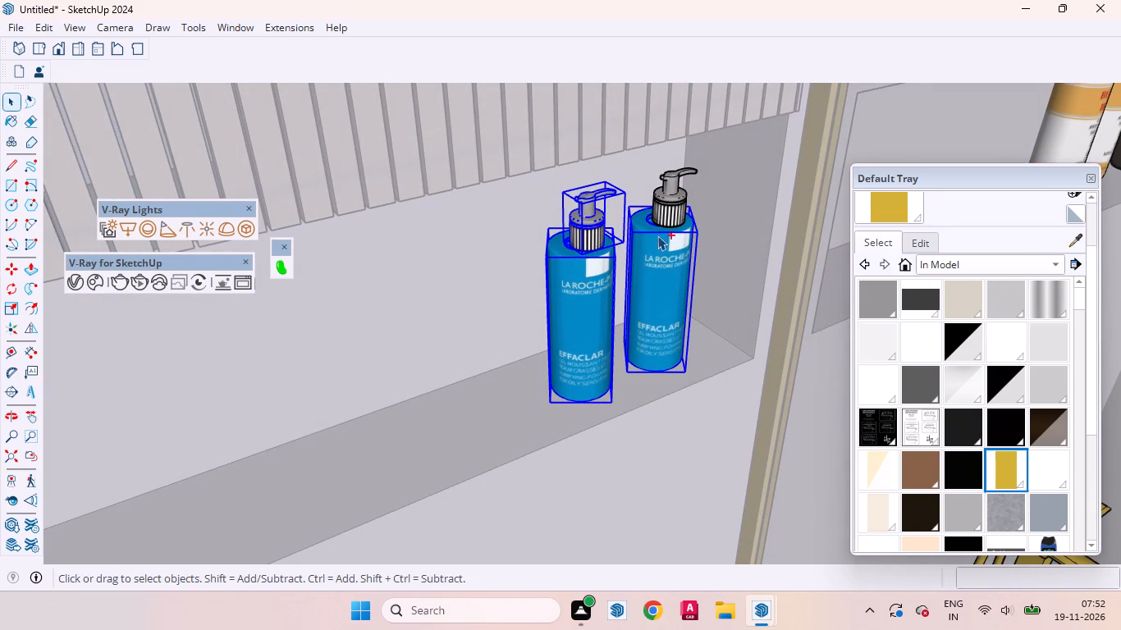
ctrl+click(671, 212)
key(m)
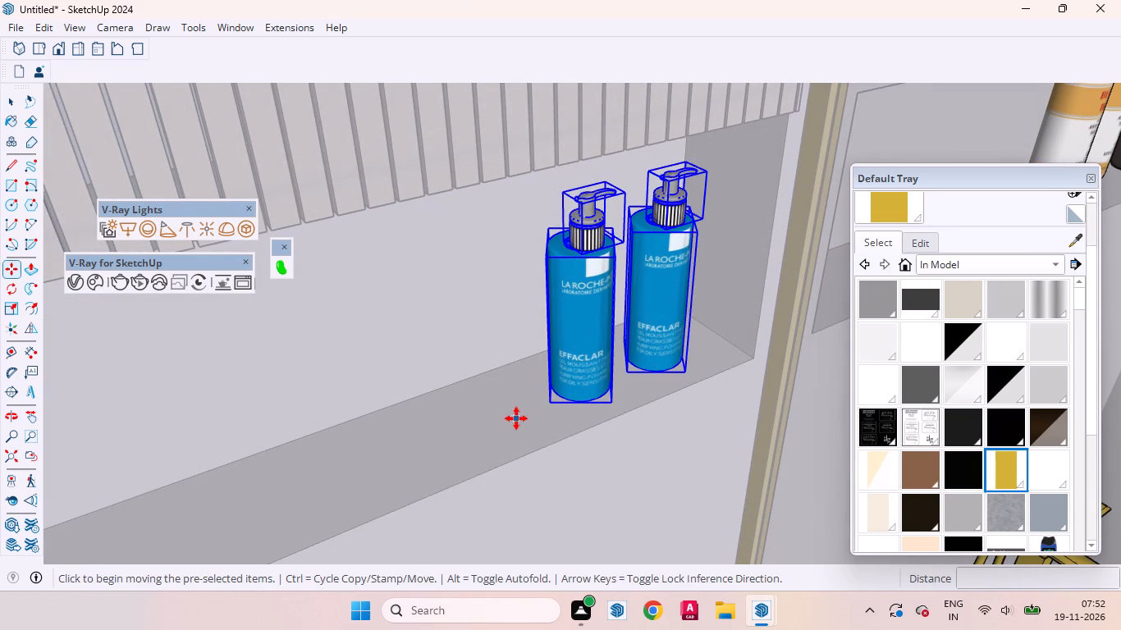
click(516, 418)
click(505, 407)
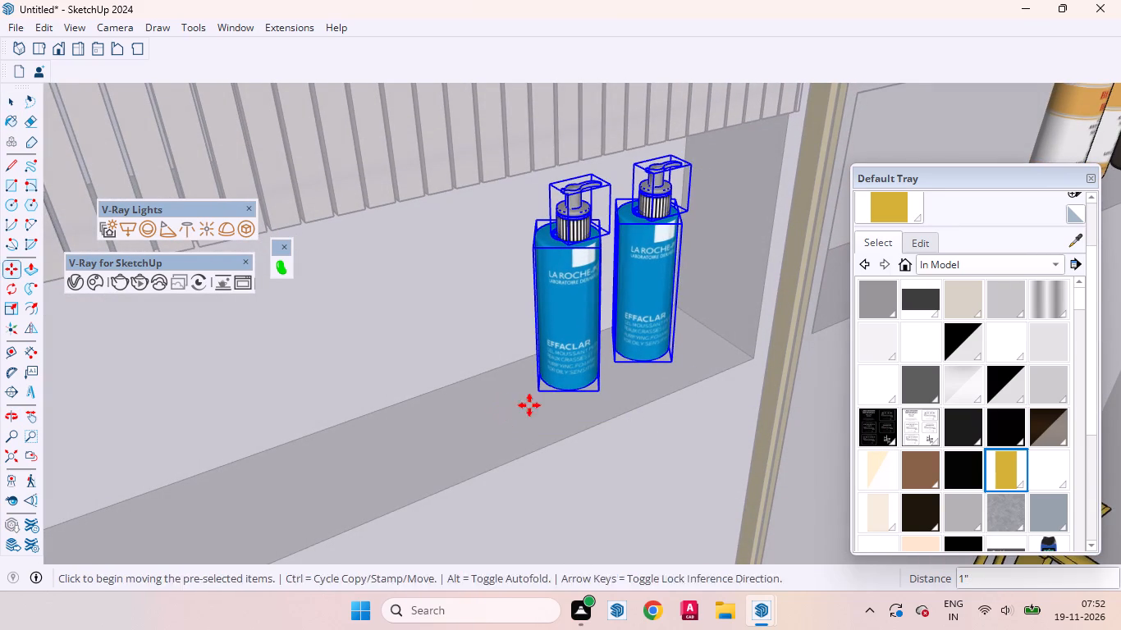
key(space)
middle_drag(644, 399, 517, 355)
scroll(520, 332, down, 16)
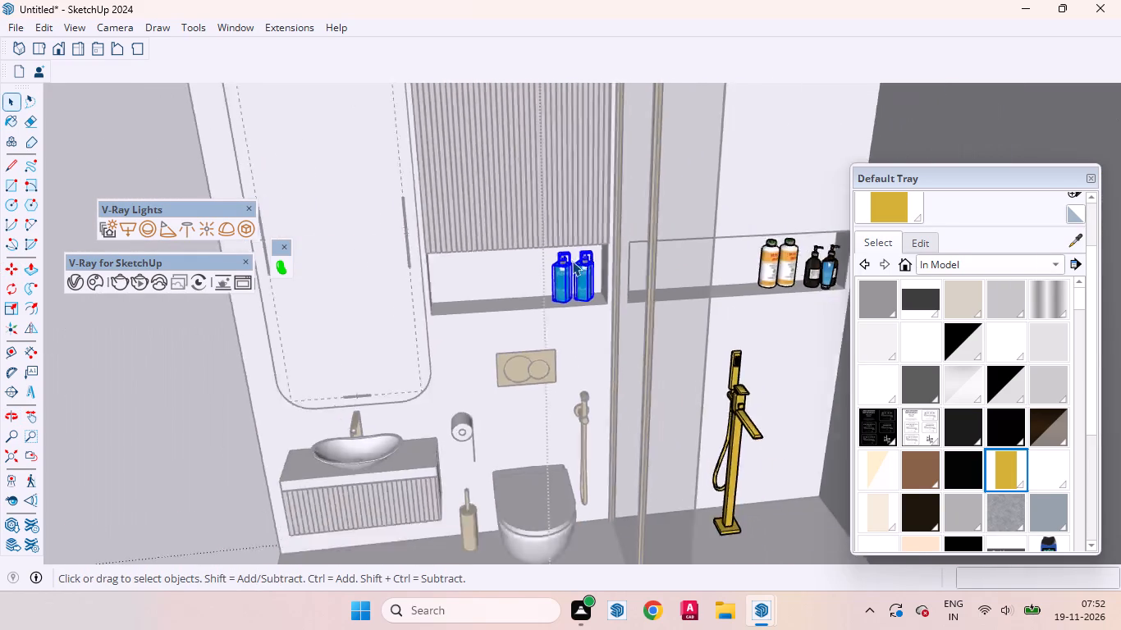
scroll(572, 261, down, 15)
click(404, 336)
Copy the Body Wash bottle from the shower niche onto the vanity counter, beside the basin on the toilet side.
scroll(575, 288, up, 3)
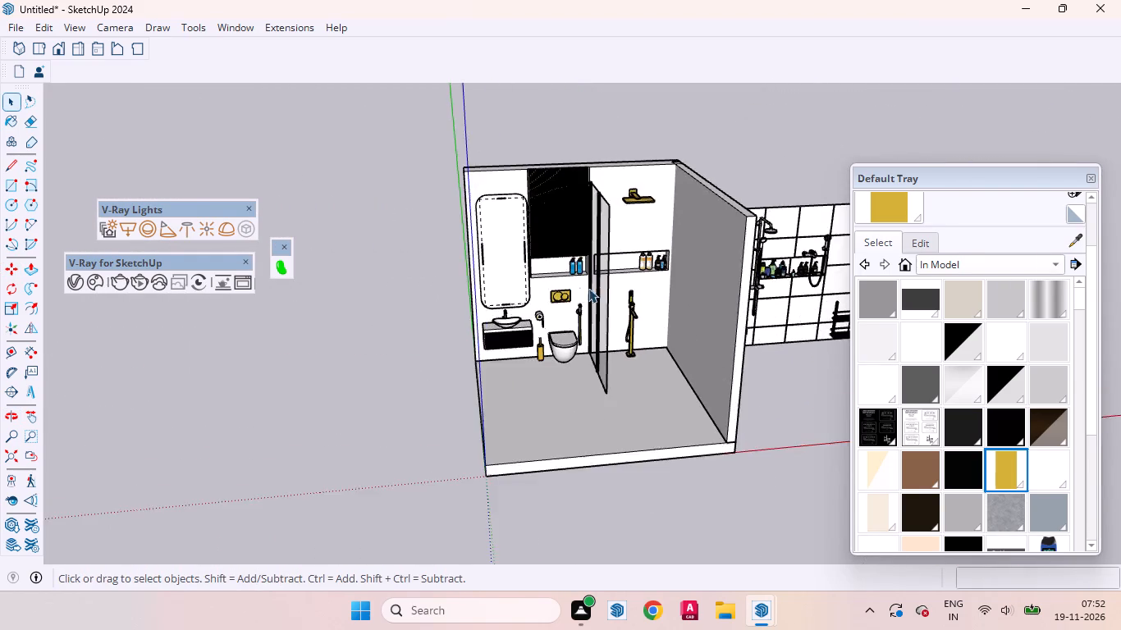
scroll(588, 288, up, 6)
middle_drag(605, 315, 537, 302)
scroll(537, 302, up, 1)
scroll(520, 294, down, 6)
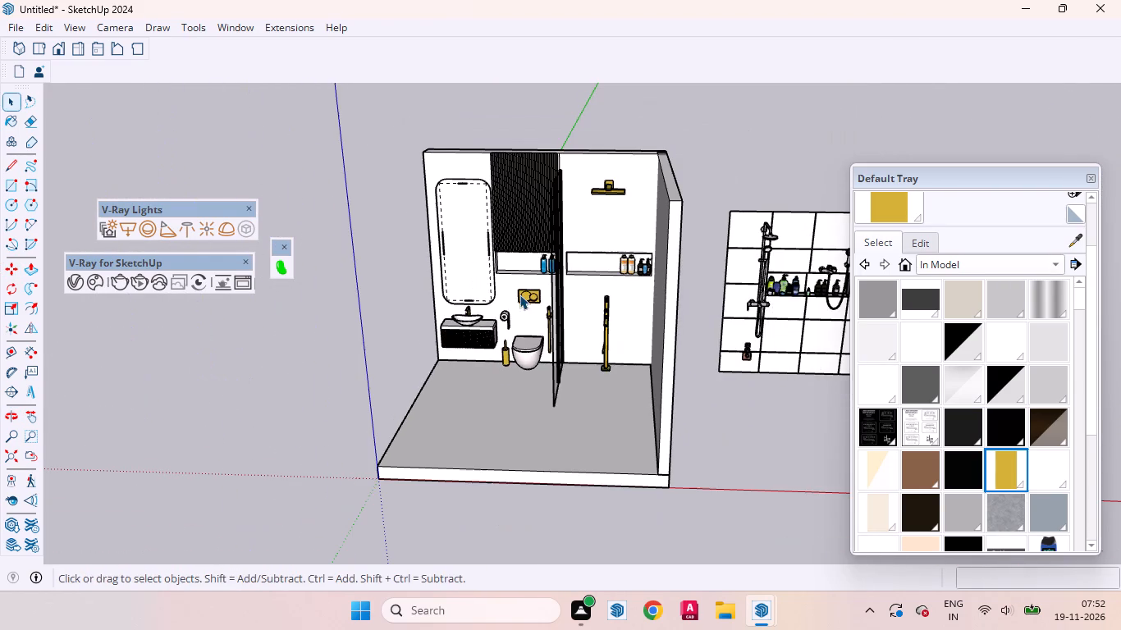
scroll(574, 285, up, 10)
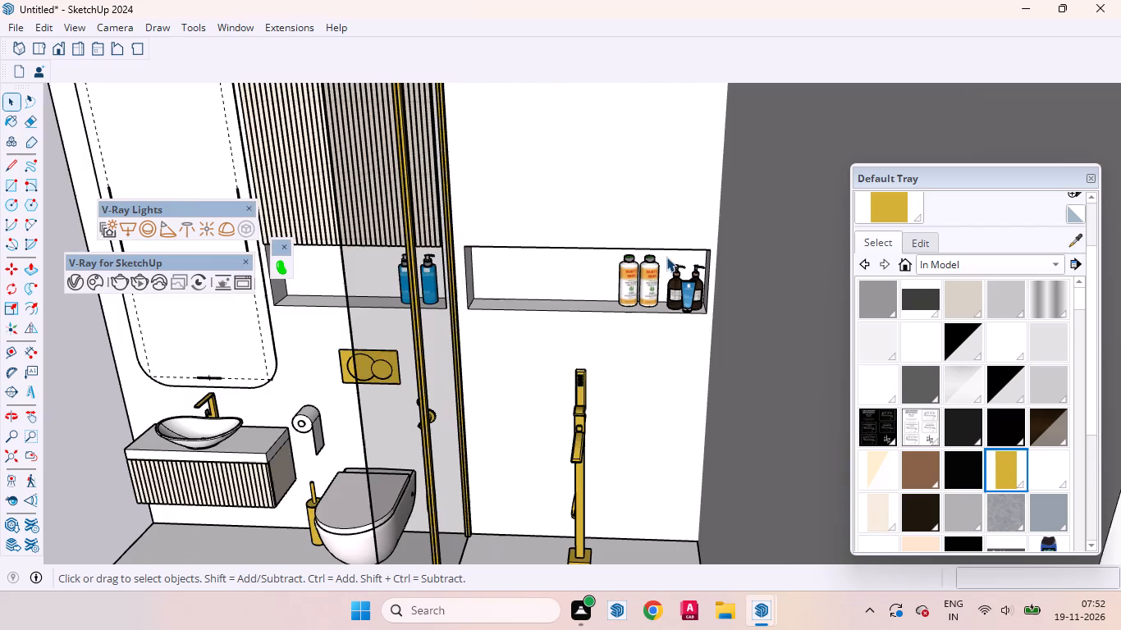
scroll(666, 257, up, 7)
click(677, 292)
double_click(674, 293)
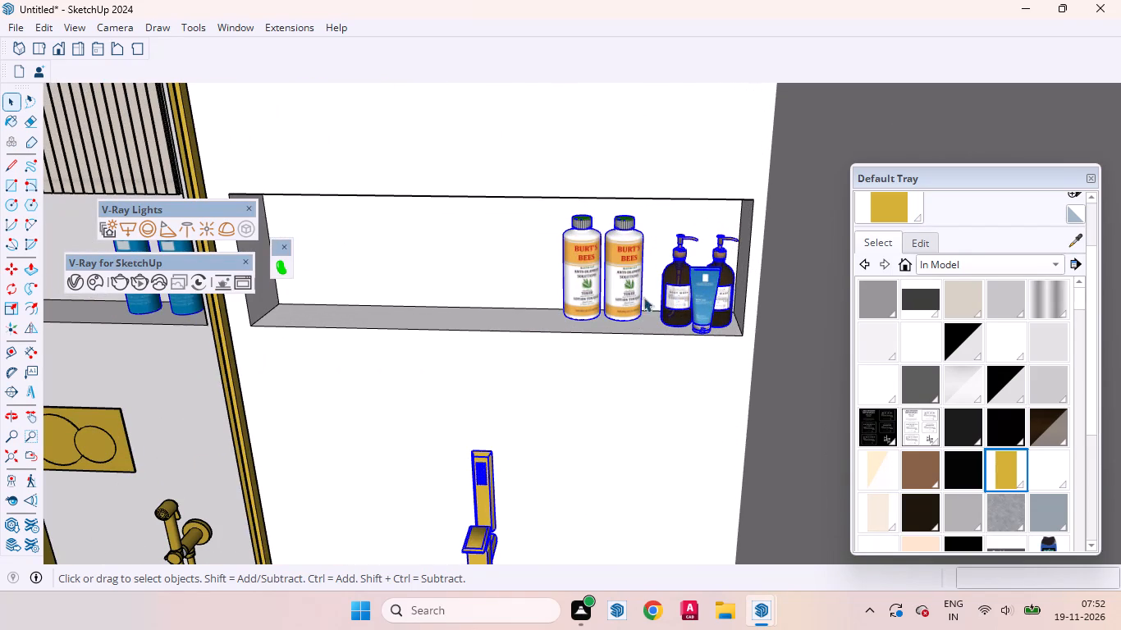
click(674, 290)
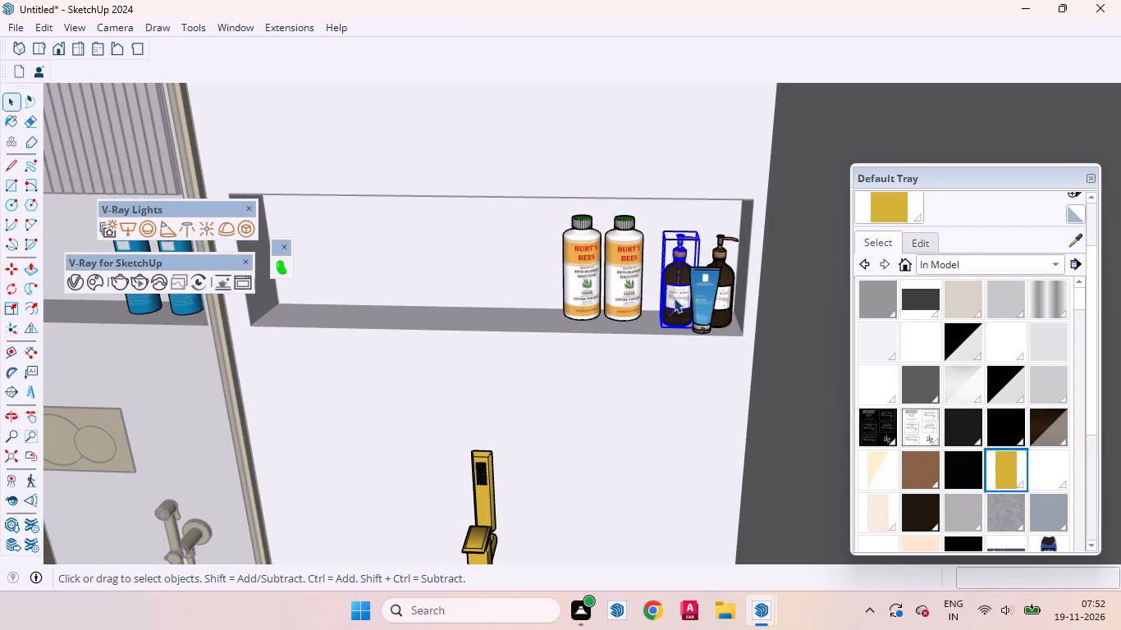
key(m)
click(663, 332)
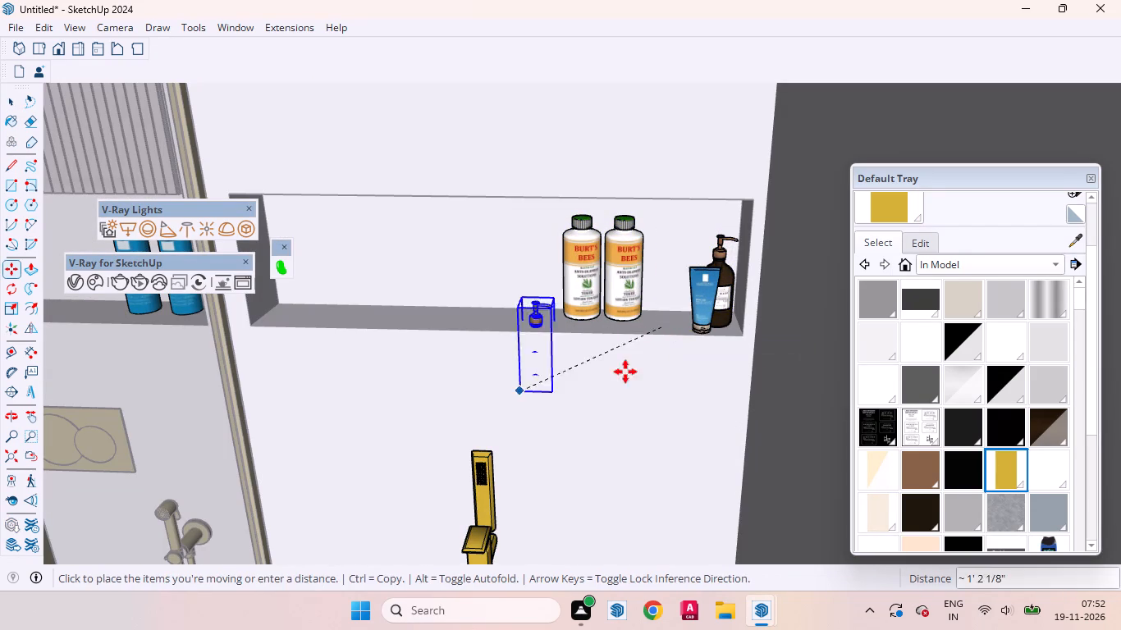
scroll(635, 369, down, 8)
scroll(665, 363, up, 1)
scroll(665, 363, down, 6)
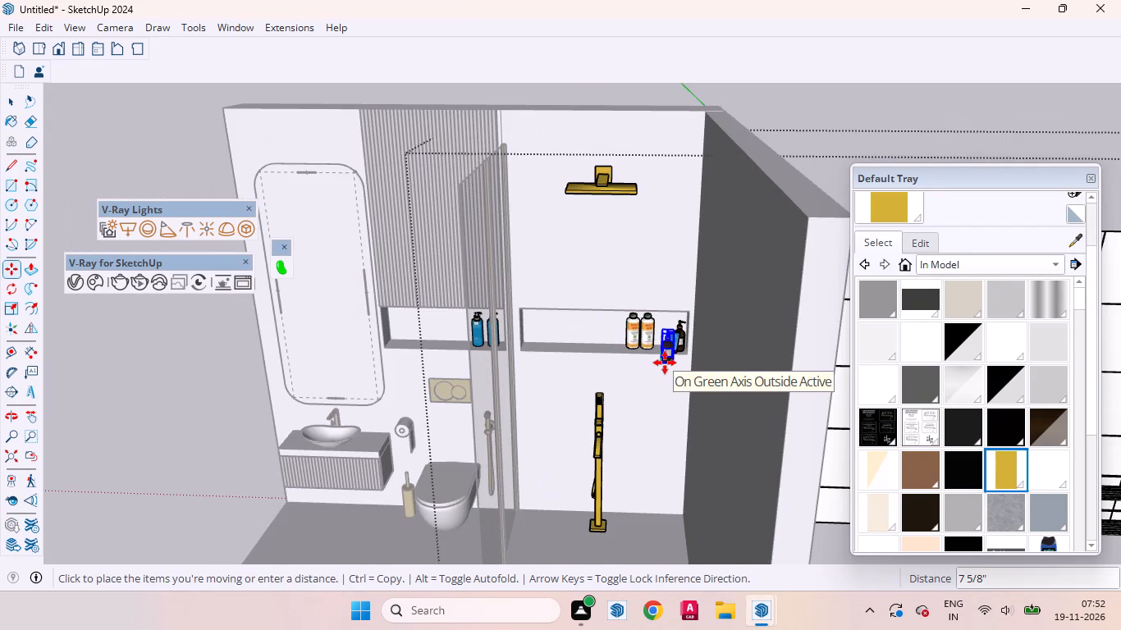
scroll(675, 397, down, 7)
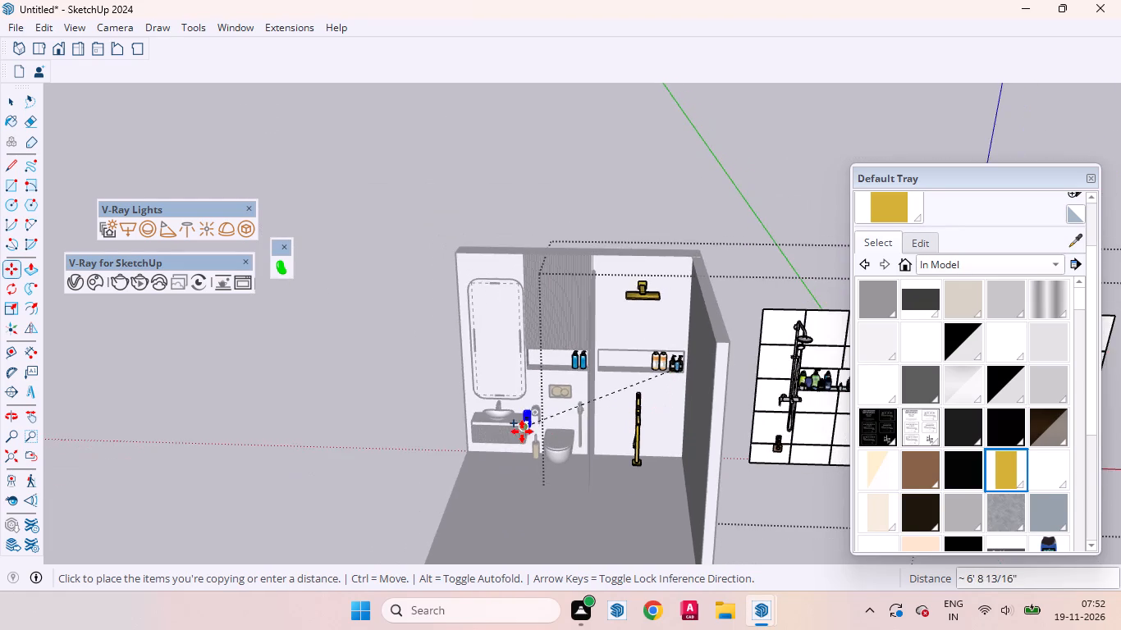
scroll(522, 431, up, 17)
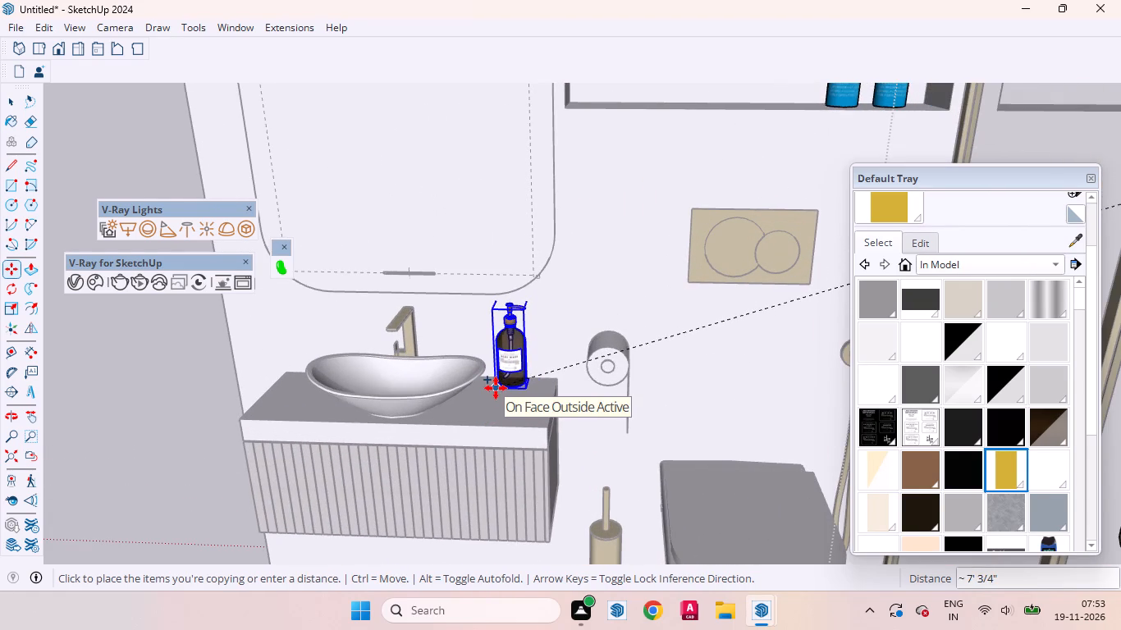
click(495, 389)
key(space)
scroll(532, 294, up, 2)
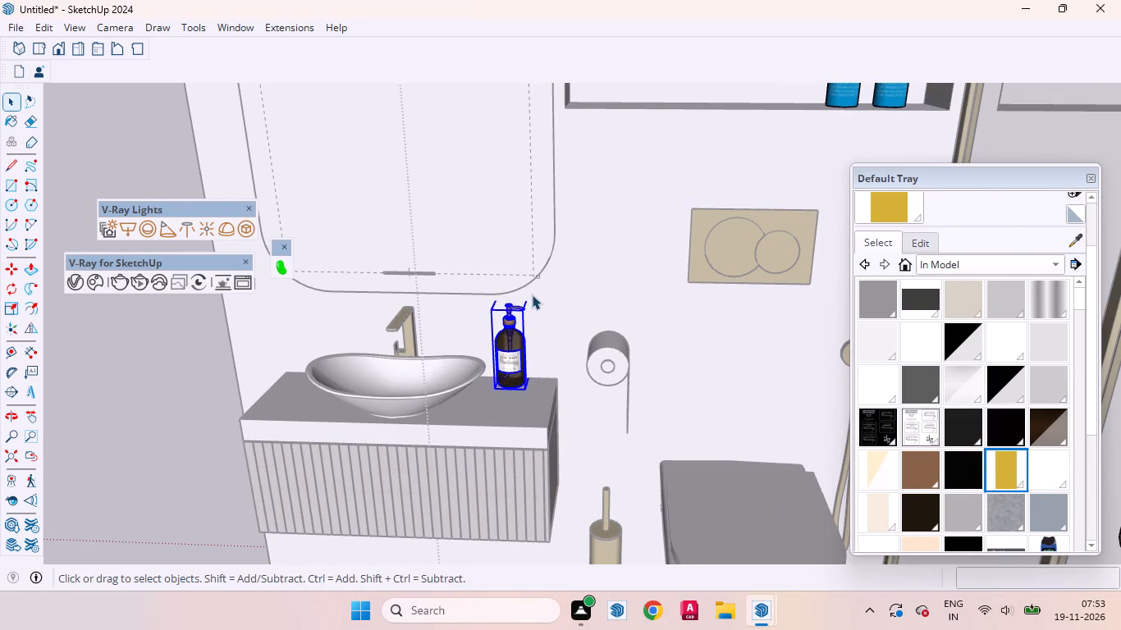
scroll(532, 294, up, 6)
middle_drag(559, 346, 574, 399)
scroll(570, 317, down, 3)
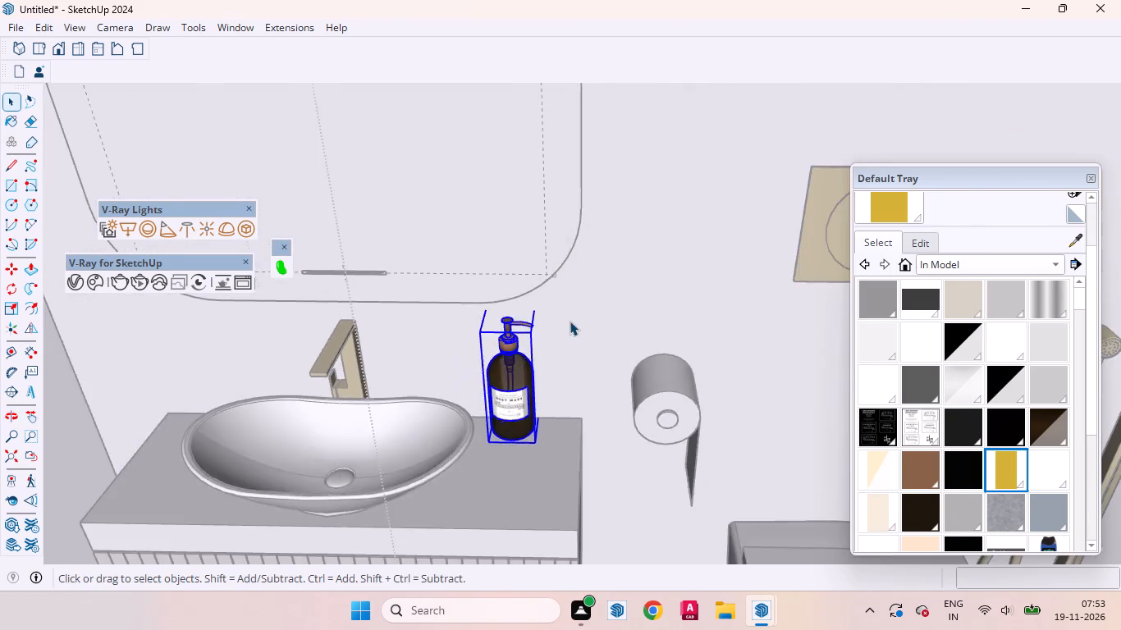
Clear the selection and examine the vanity, toilet and niche area from several angles.
scroll(570, 321, down, 20)
scroll(570, 321, down, 1)
triple_click(373, 377)
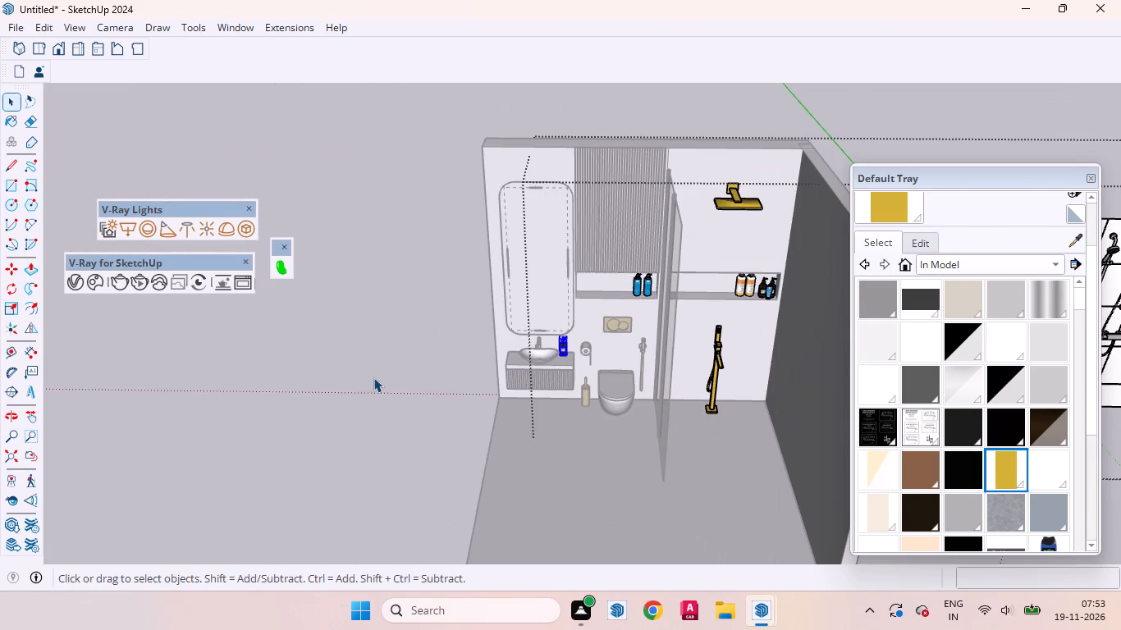
middle_drag(536, 396, 513, 267)
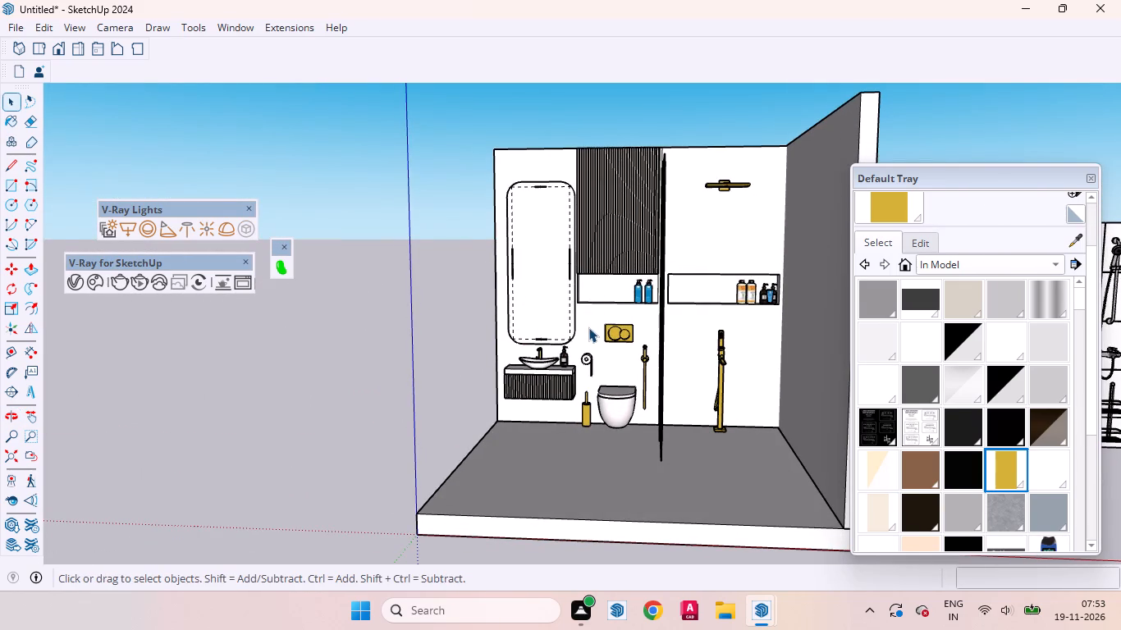
scroll(587, 337, up, 3)
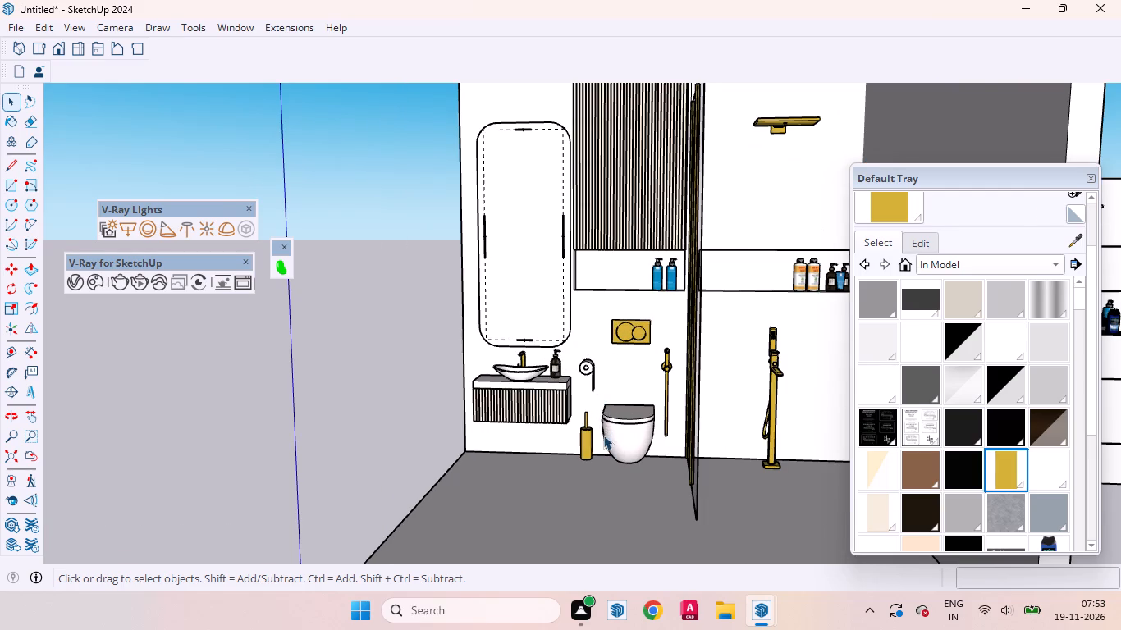
scroll(562, 437, up, 4)
middle_drag(554, 431, 767, 422)
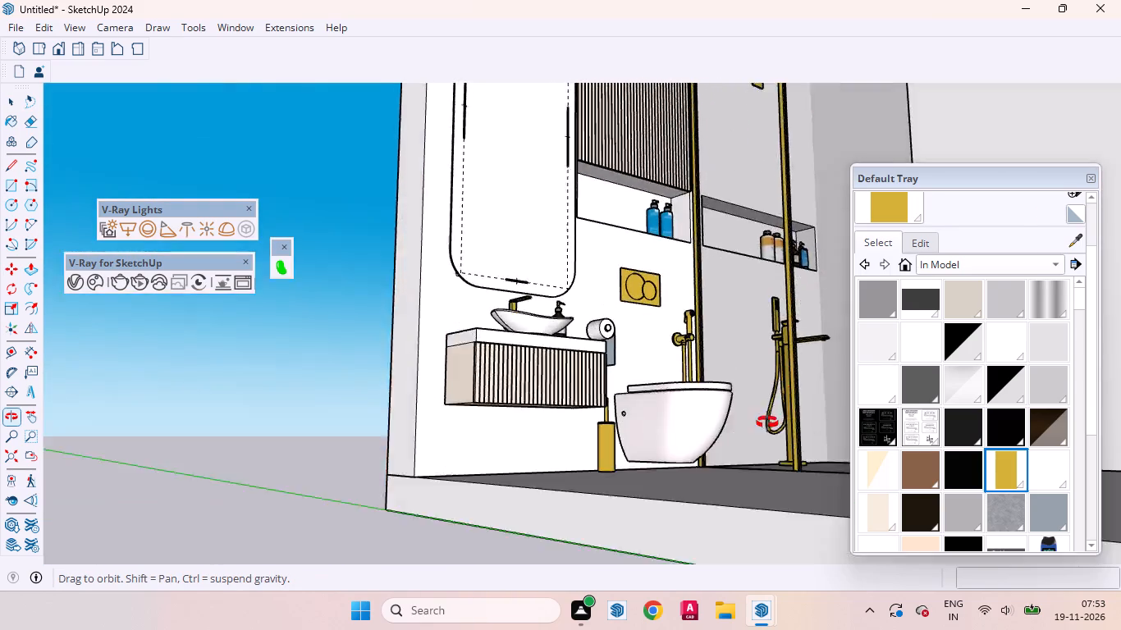
middle_drag(767, 422, 575, 491)
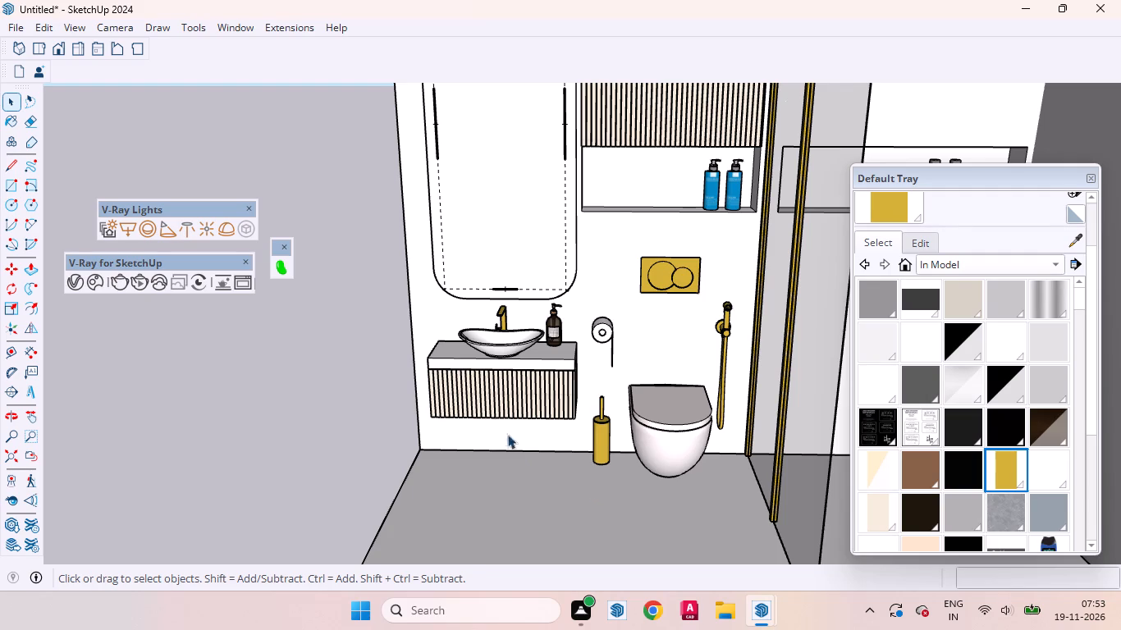
scroll(447, 399, up, 1)
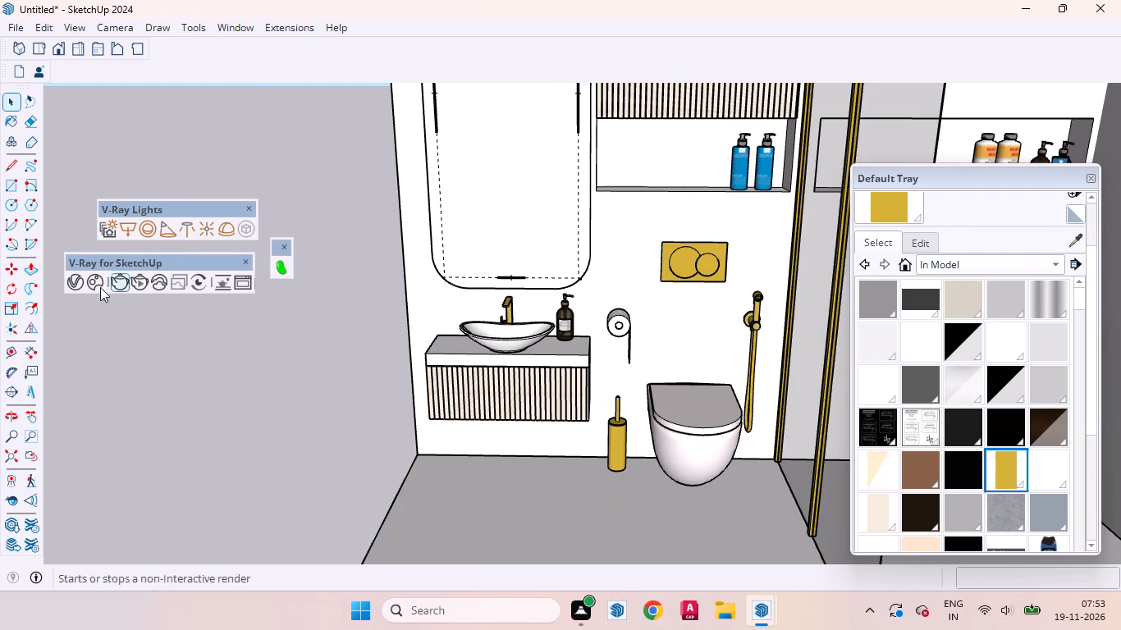
Open the Chaos Cosmos browser from the V-Ray Asset Editor and show the downloaded potted plants under 3D Models, Vegetation.
click(77, 284)
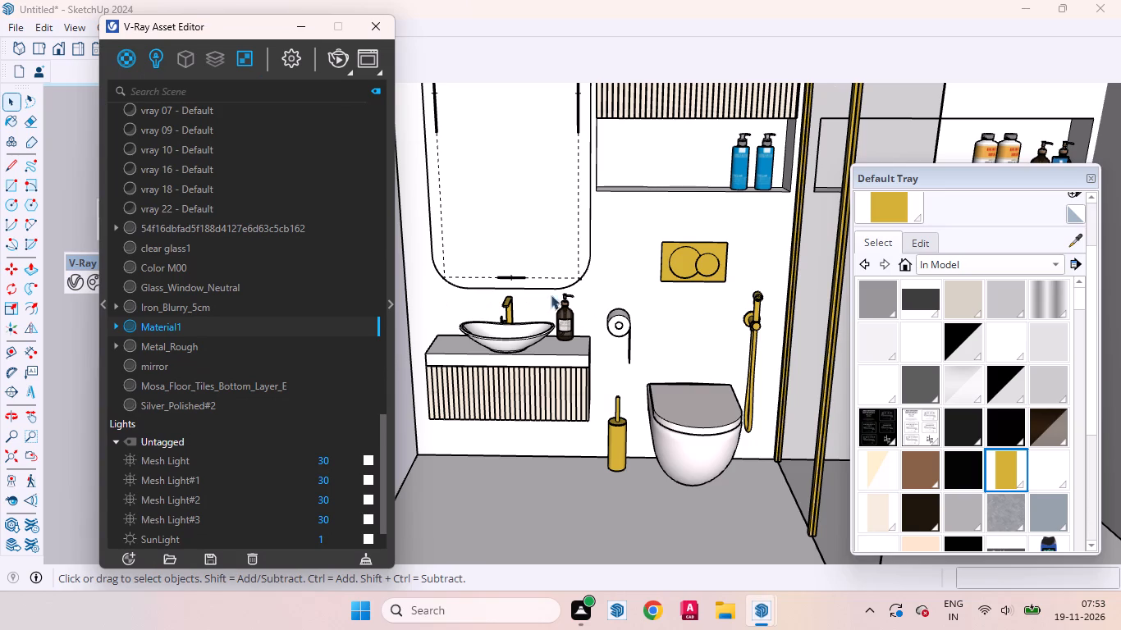
click(101, 309)
drag(213, 32, 597, 33)
click(391, 130)
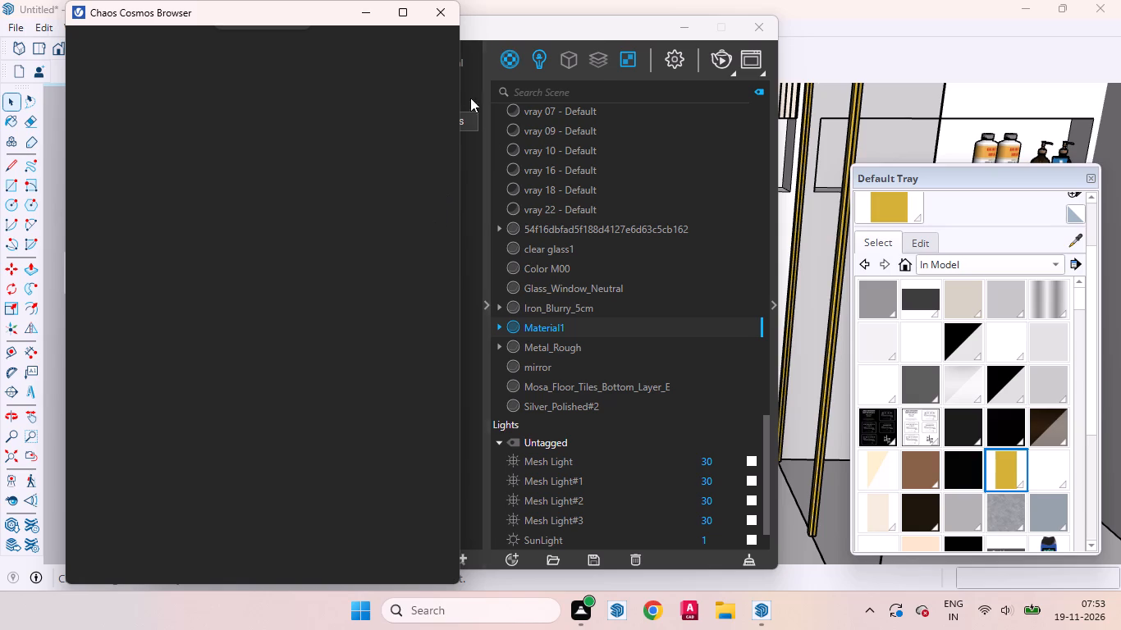
click(439, 16)
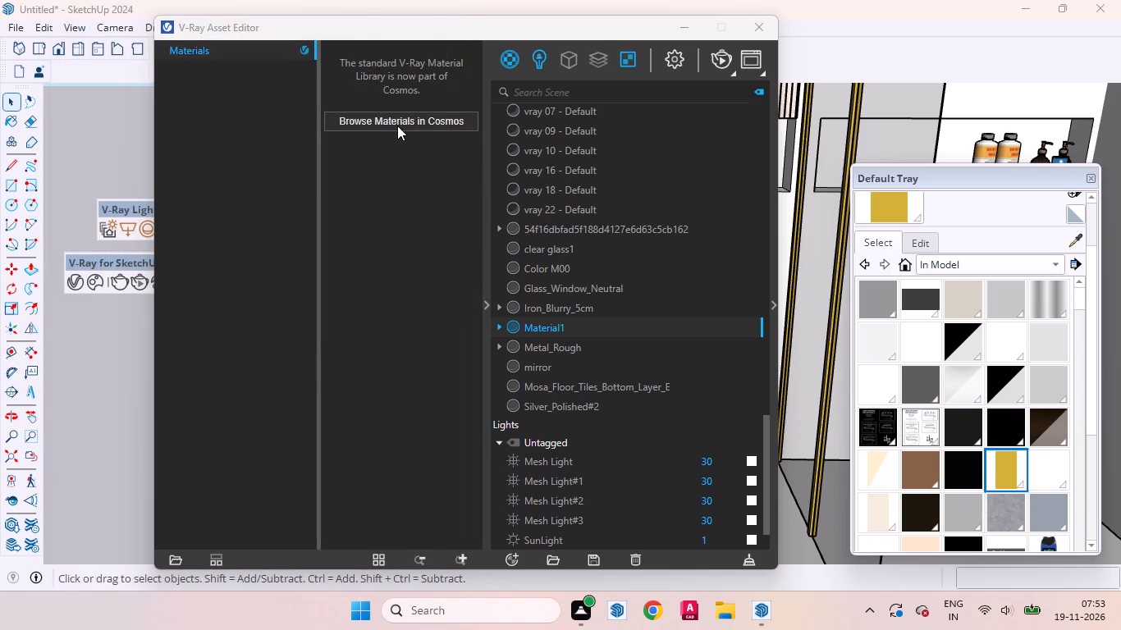
click(397, 126)
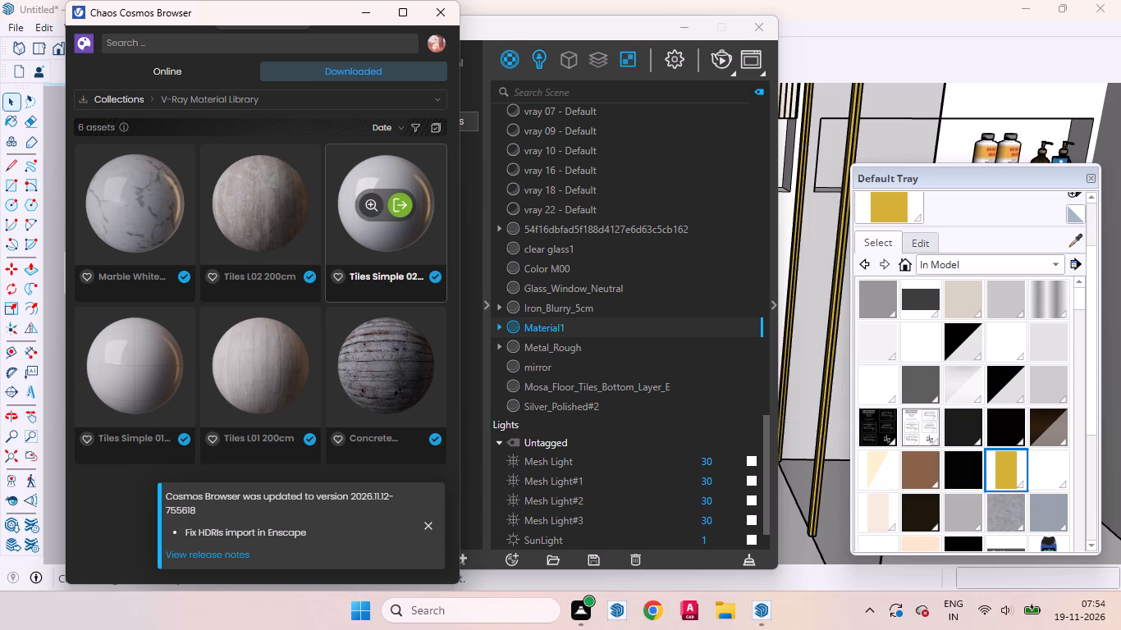
click(429, 97)
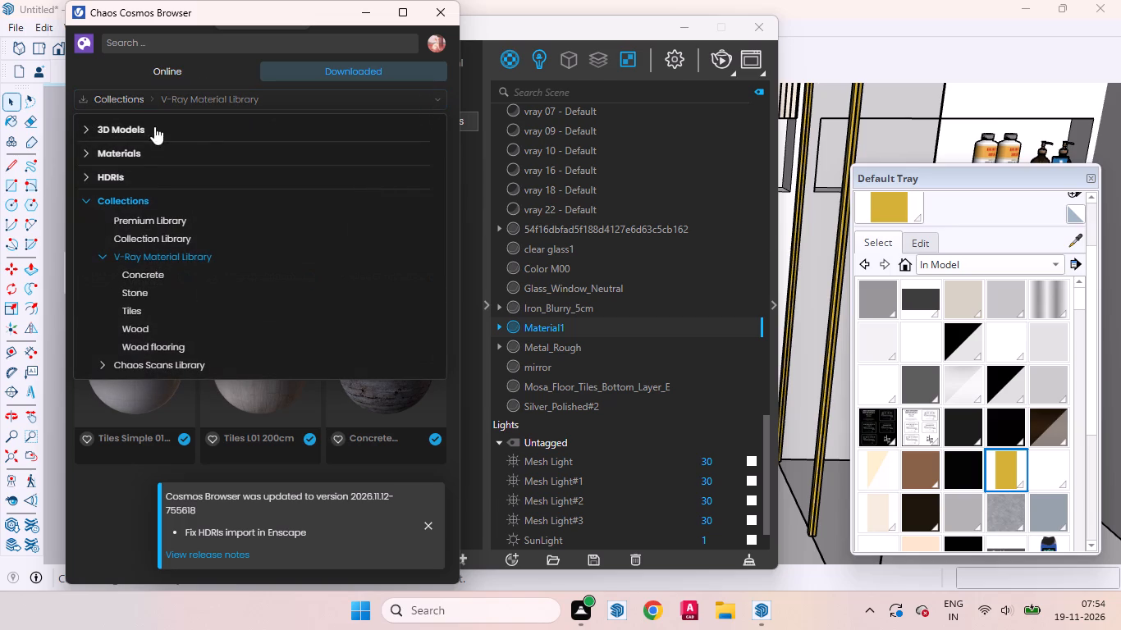
click(121, 130)
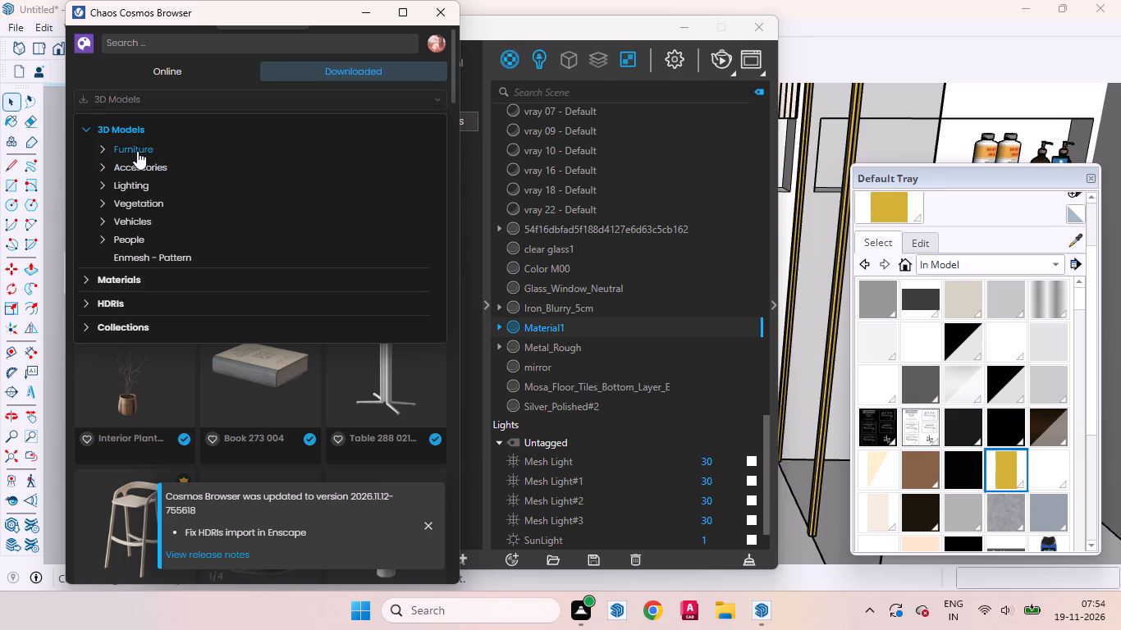
click(137, 151)
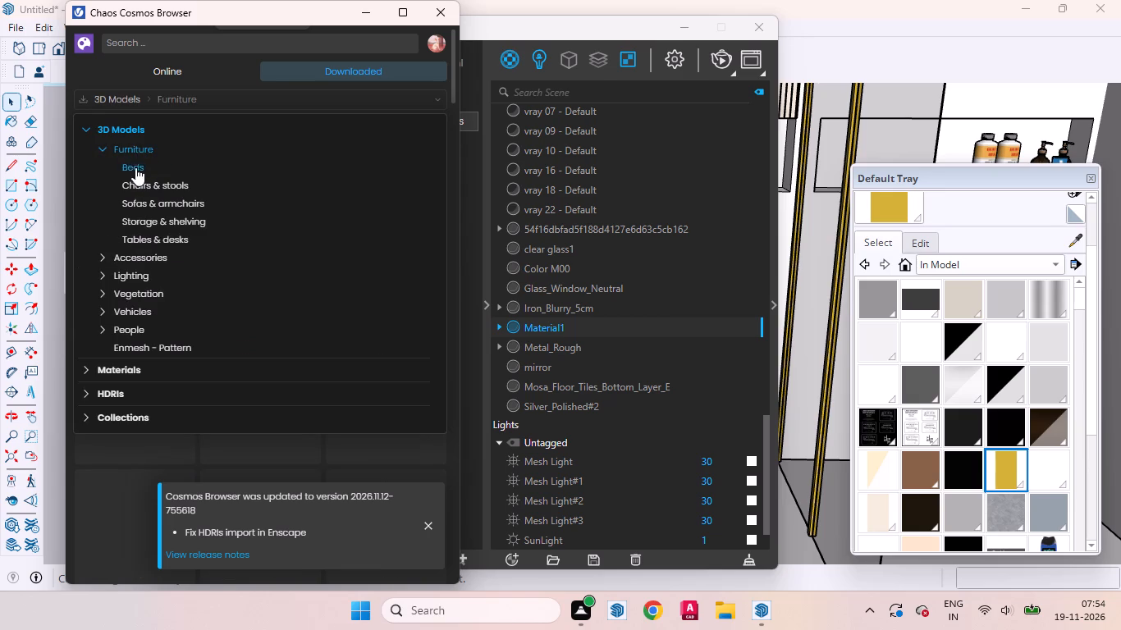
click(123, 147)
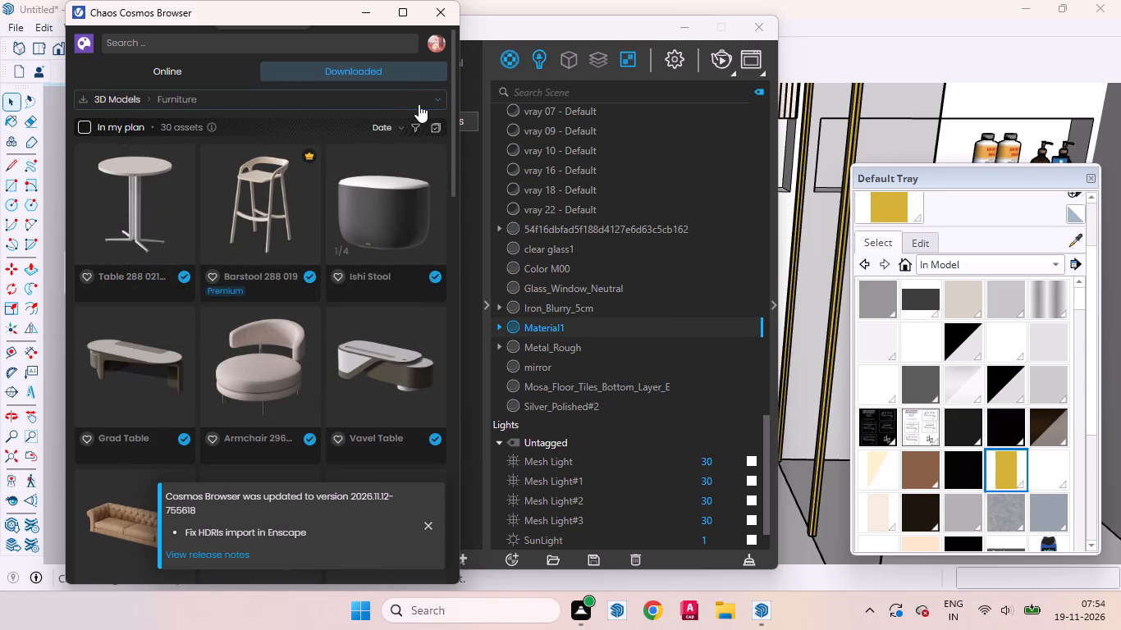
click(432, 93)
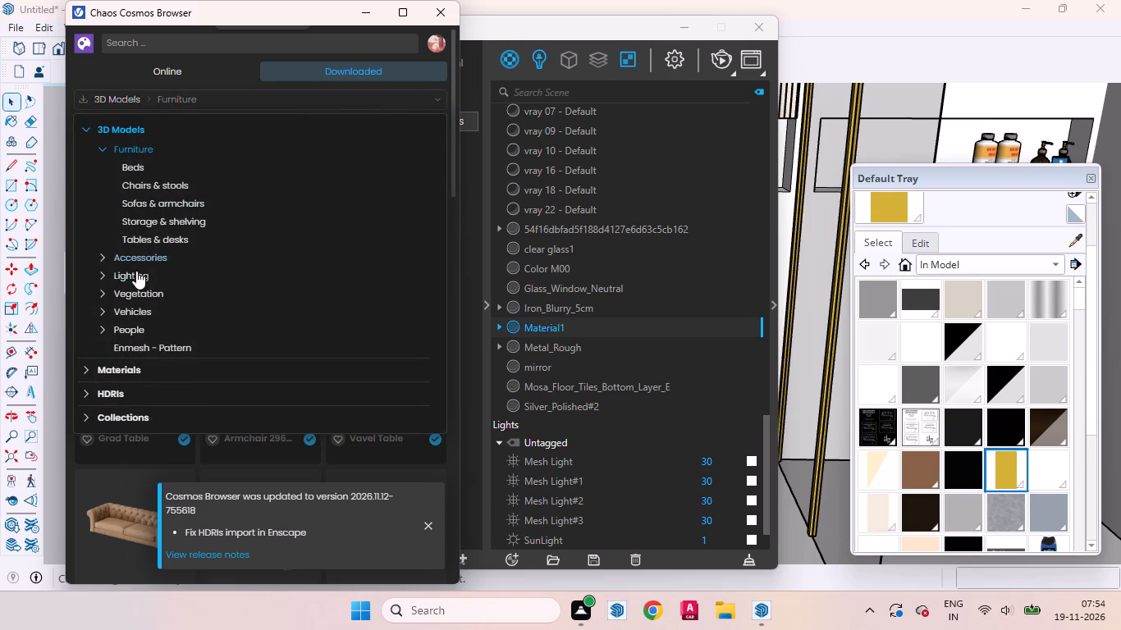
click(145, 289)
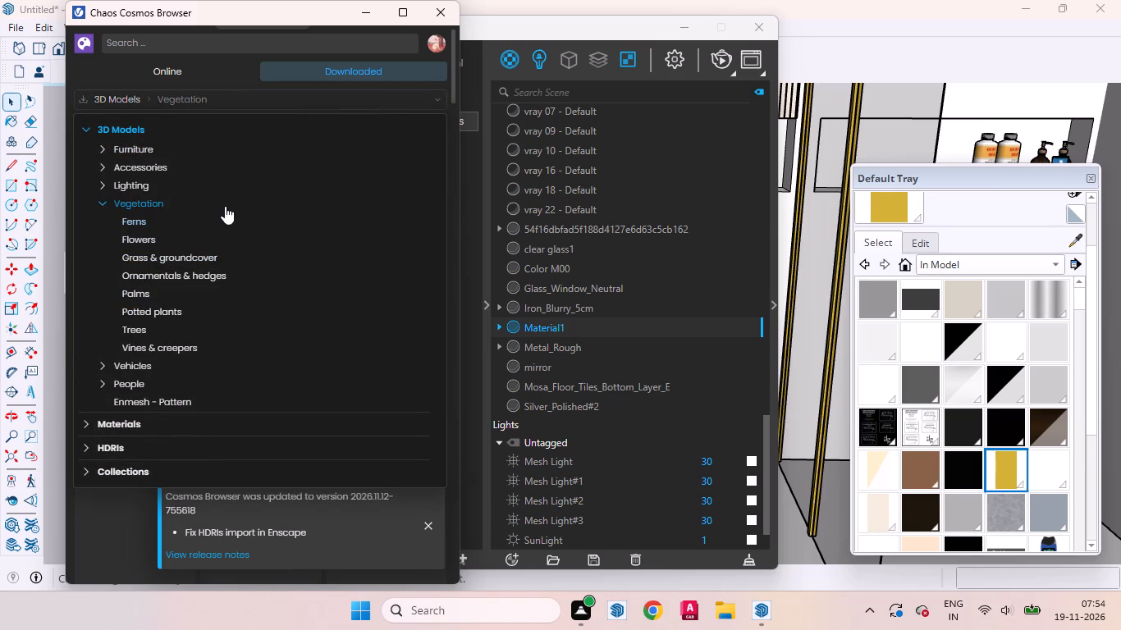
click(154, 310)
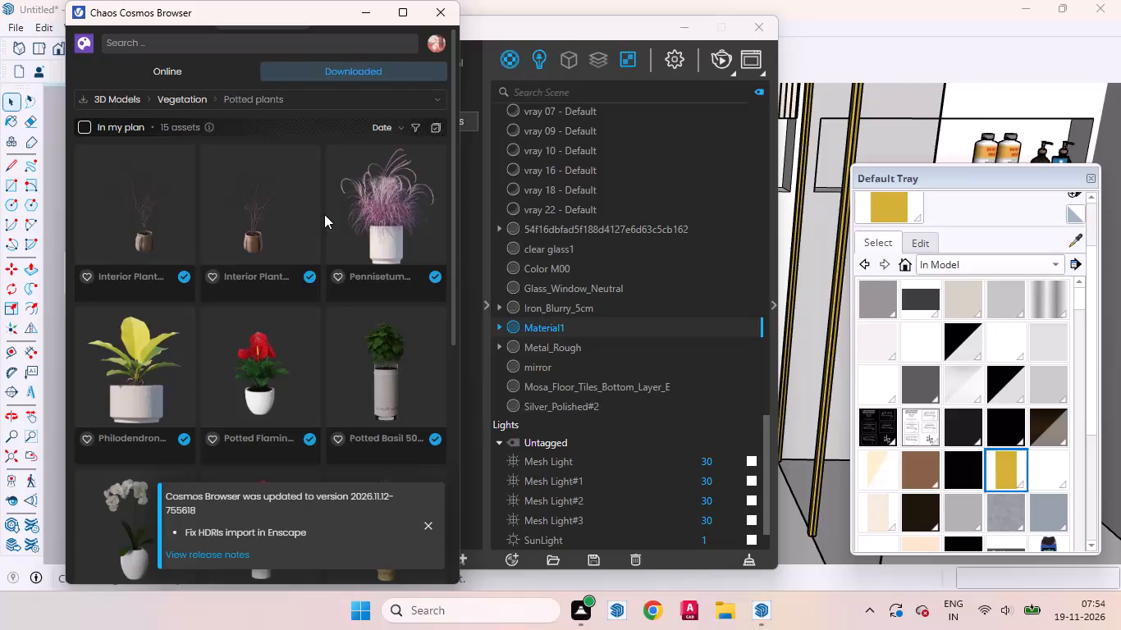
Browse the downloaded potted plants, import Potted Basil 50-07 into the model and put the Asset Editor out of the way.
scroll(324, 214, down, 1)
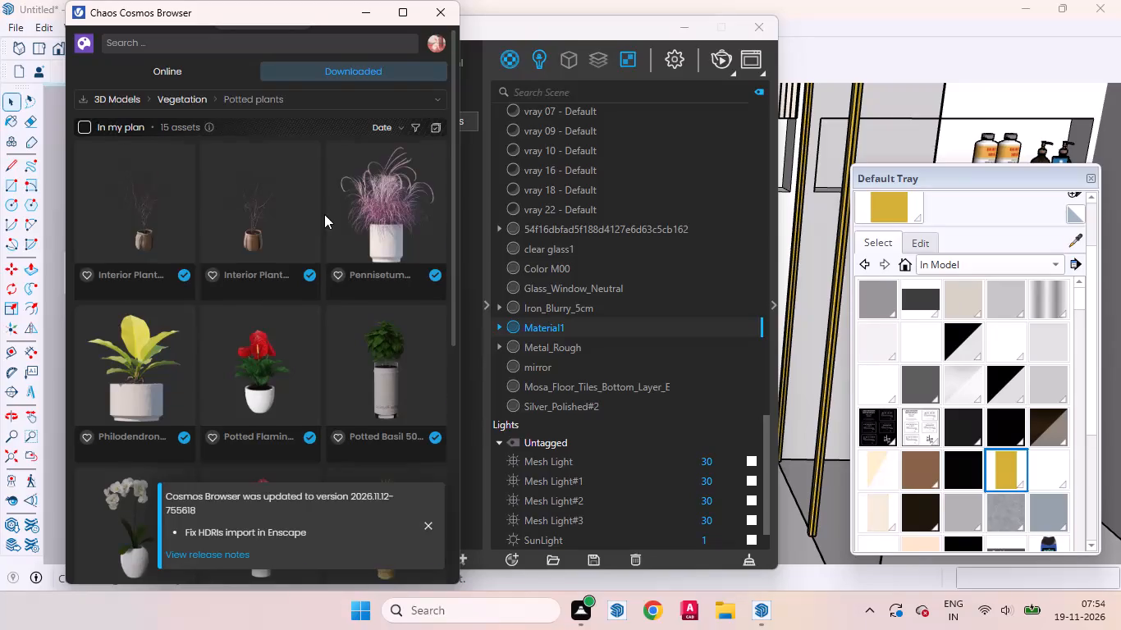
scroll(324, 214, down, 2)
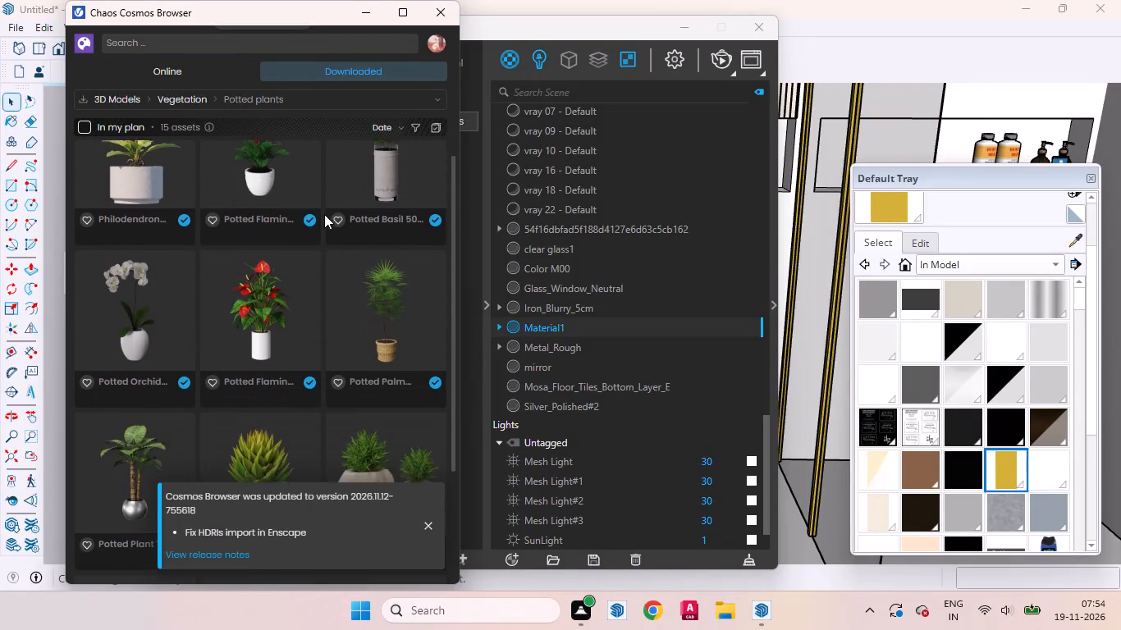
scroll(324, 214, down, 3)
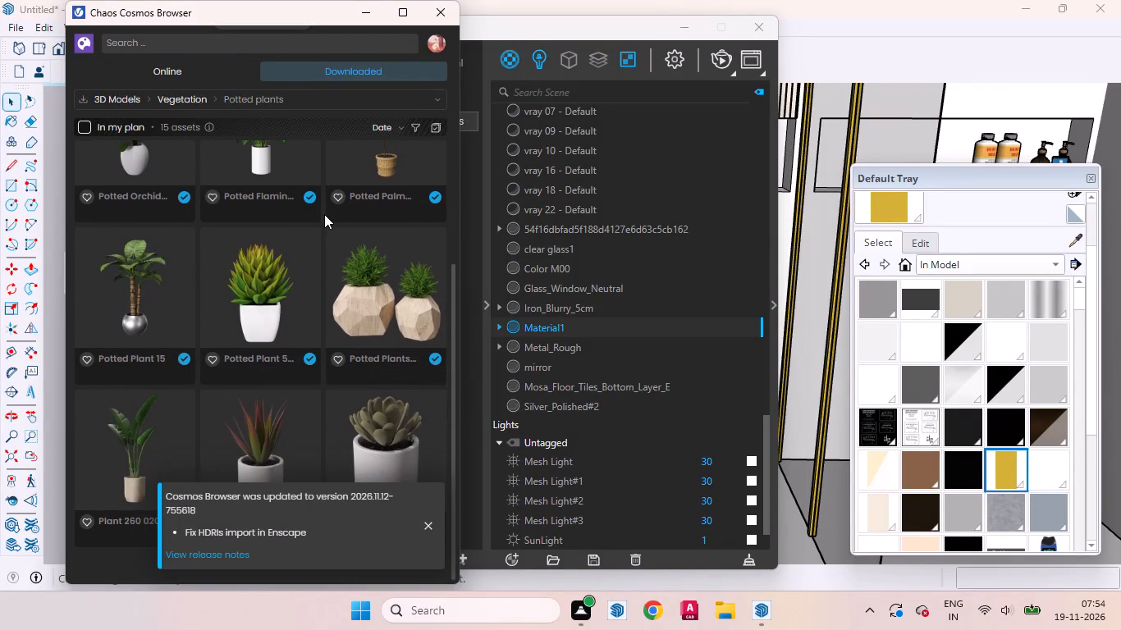
scroll(324, 214, down, 2)
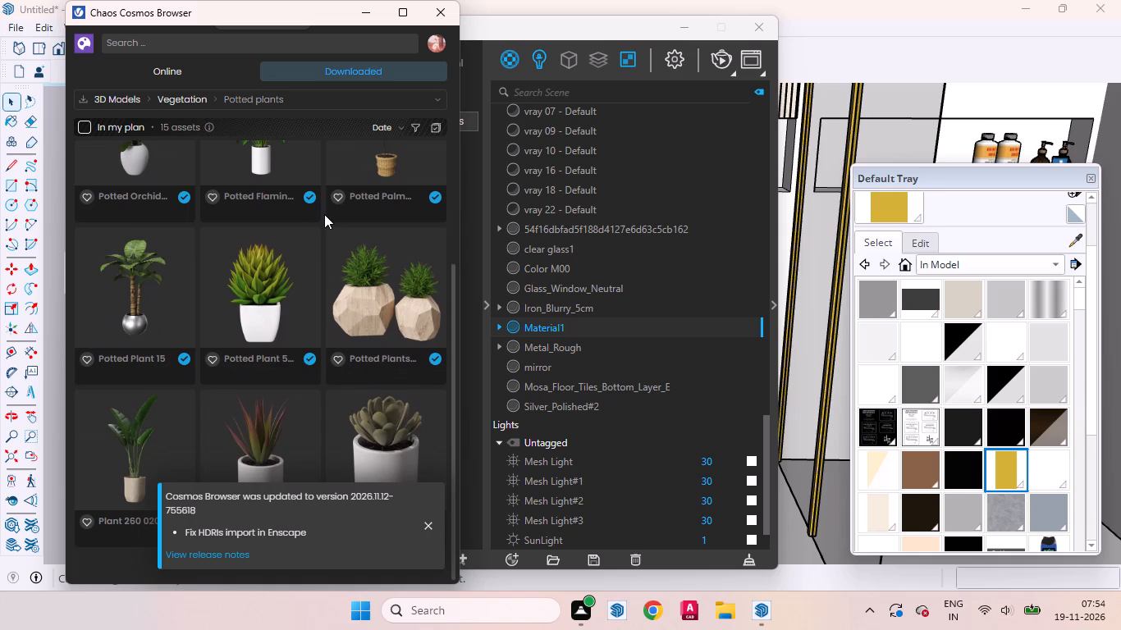
scroll(324, 214, down, 3)
scroll(277, 288, down, 2)
scroll(282, 294, up, 2)
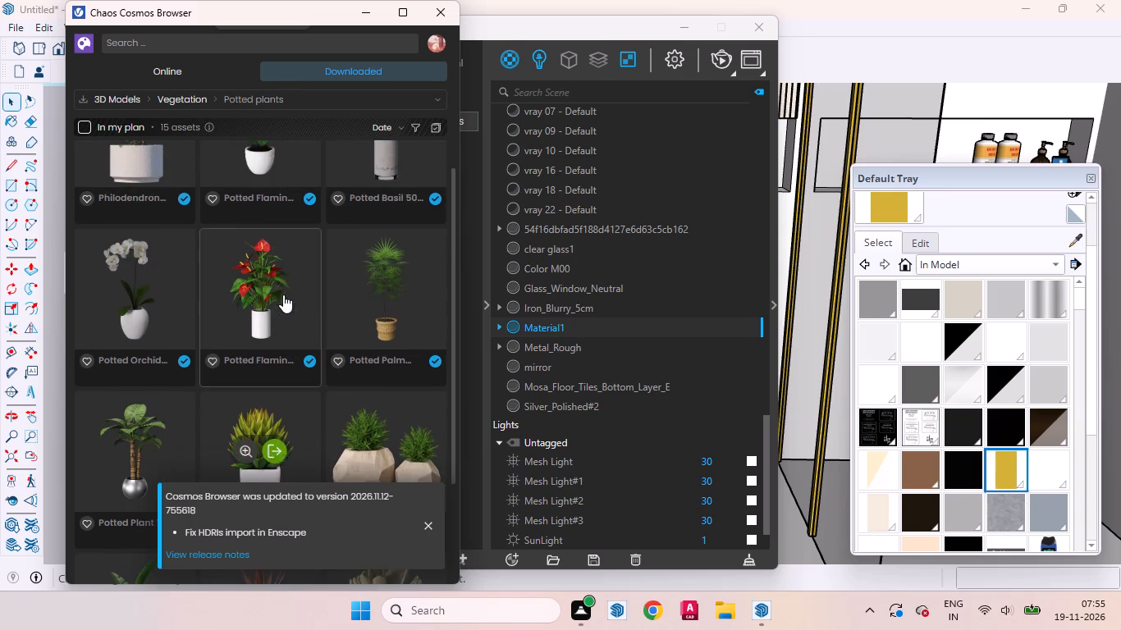
scroll(283, 294, down, 7)
scroll(283, 295, up, 3)
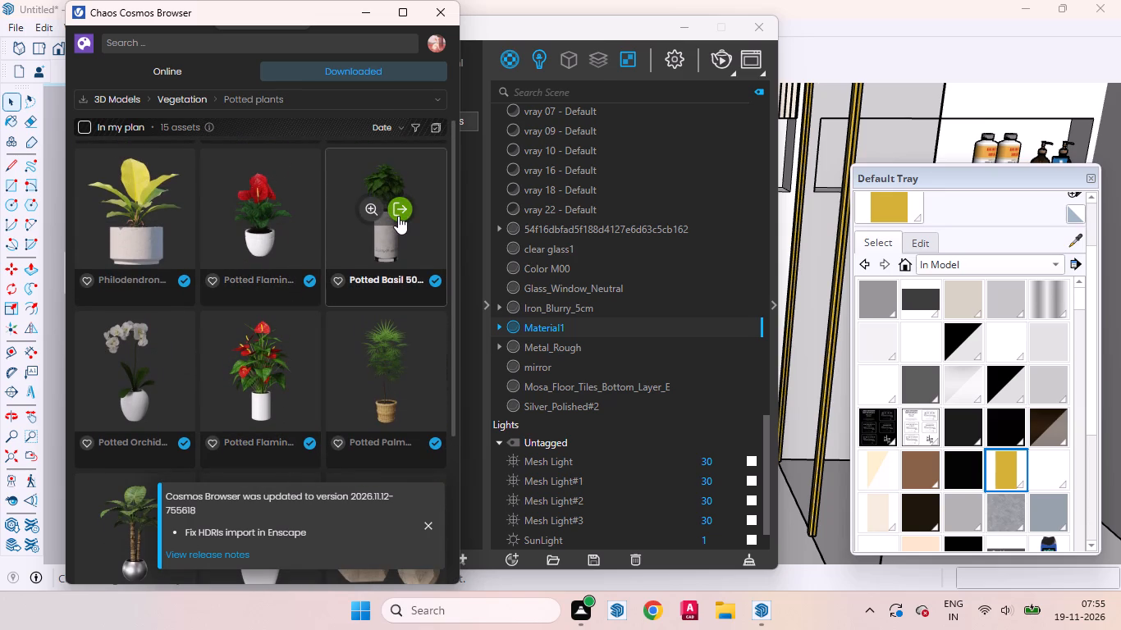
click(398, 211)
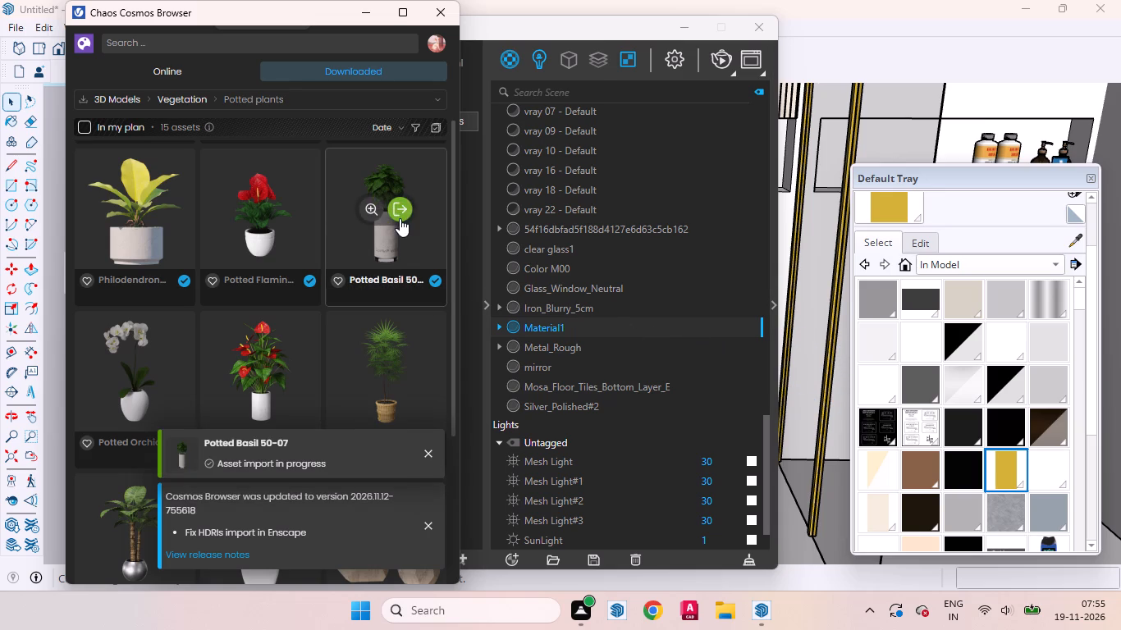
click(399, 209)
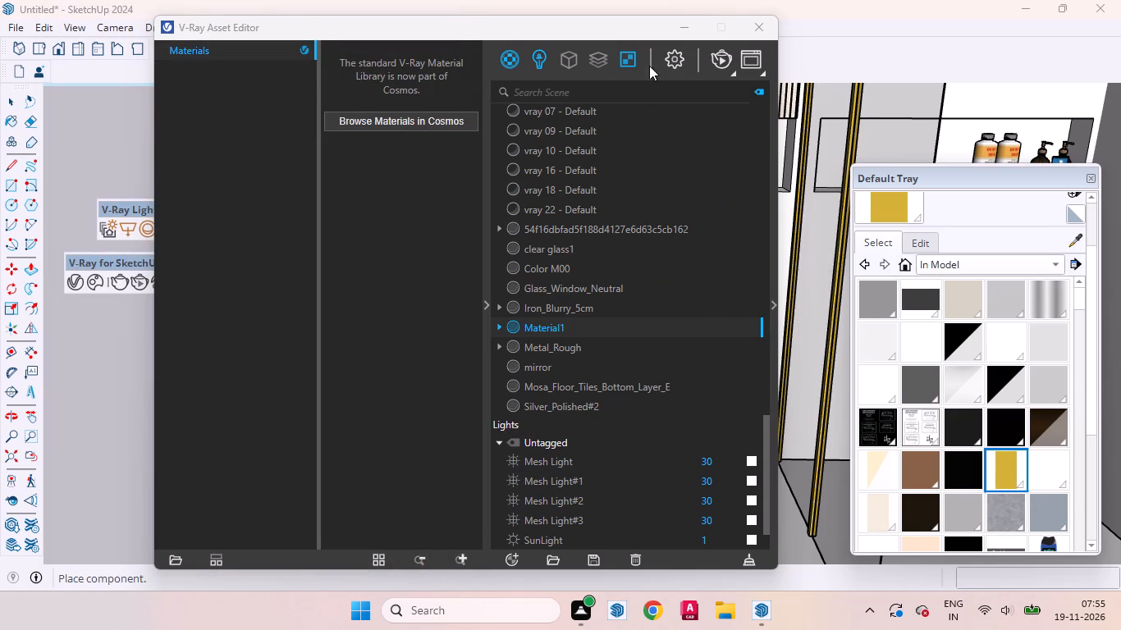
click(678, 21)
Place one Potted Basil 50-07 on the vanity counter, beside the basin on the side away from the toilet, and end placement.
scroll(647, 290, up, 4)
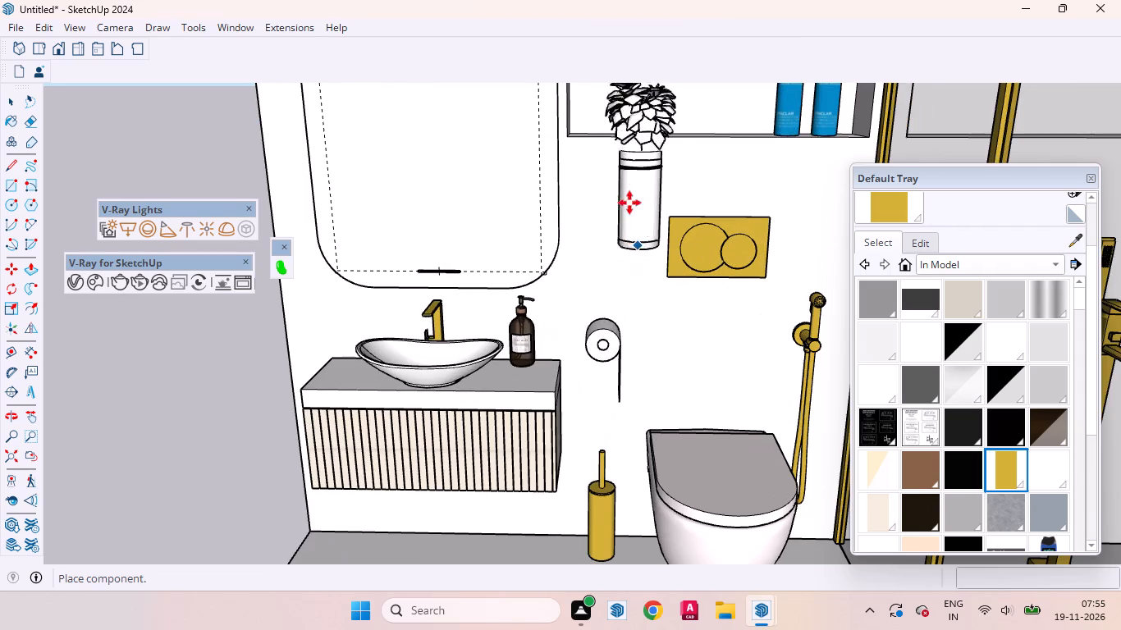
scroll(603, 349, down, 7)
scroll(469, 384, up, 9)
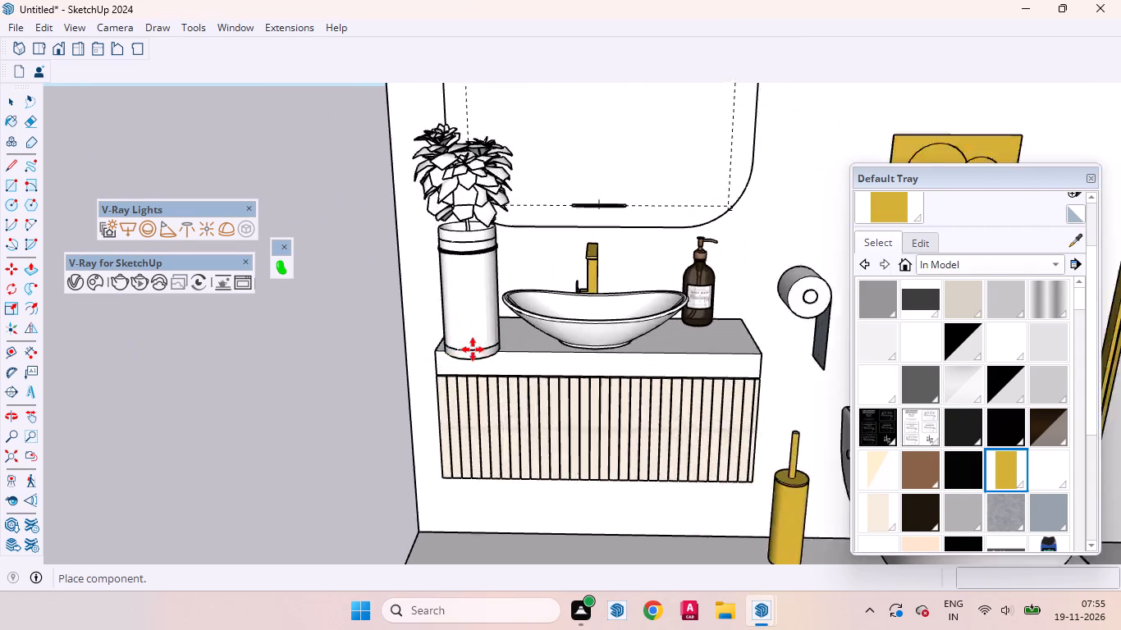
scroll(473, 349, up, 2)
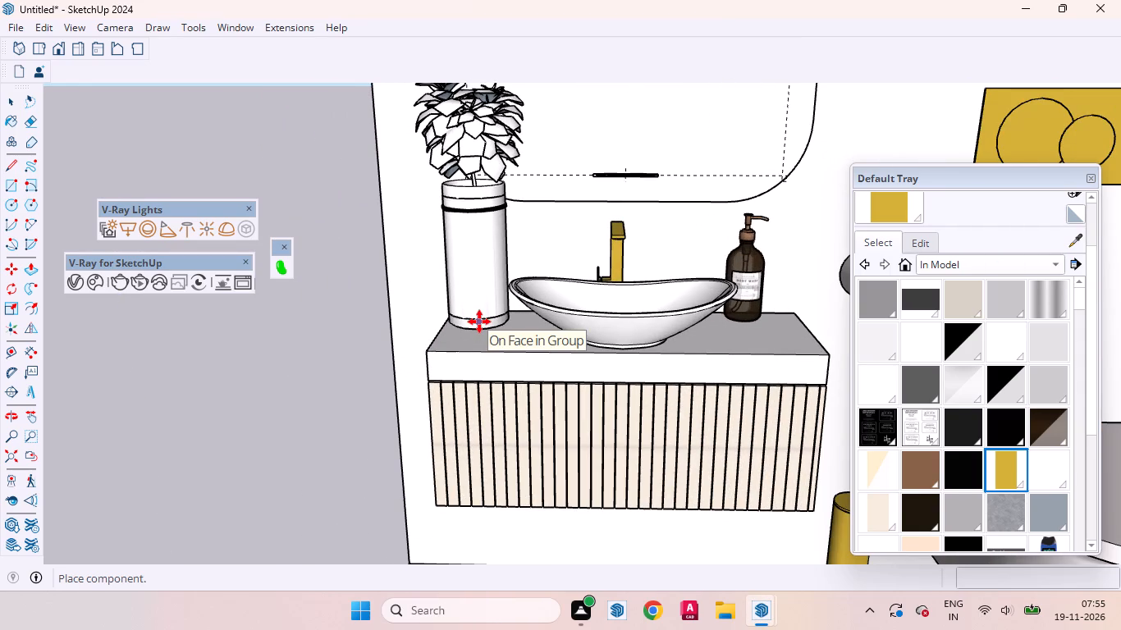
click(479, 322)
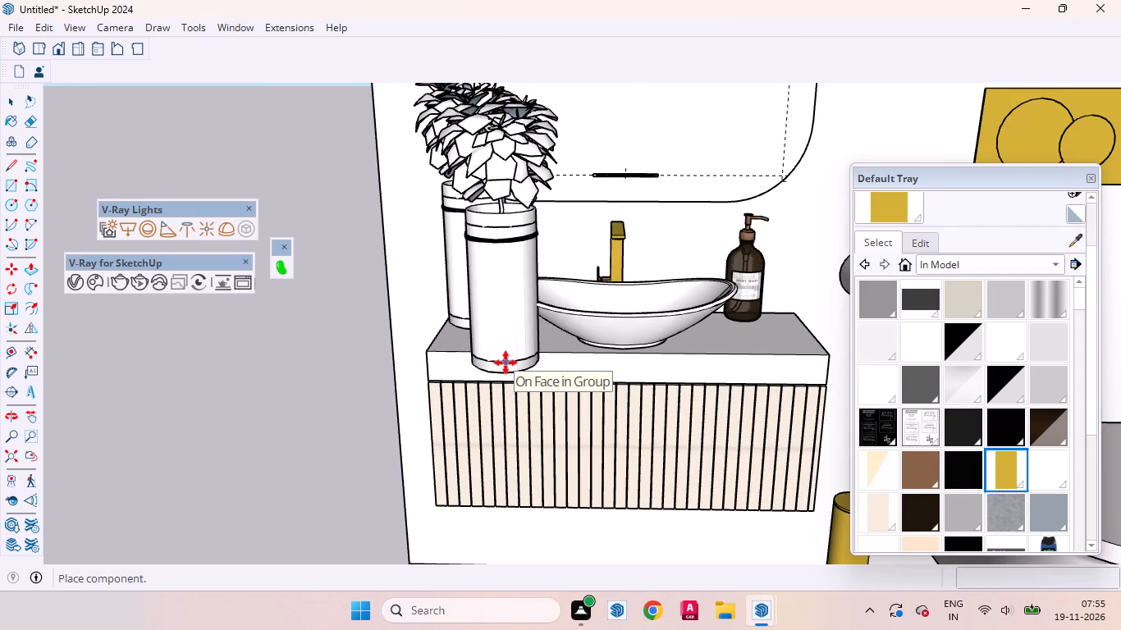
key(space)
Move the potted basil on the vanity counter about 15/16" away from the mirror wall.
scroll(750, 389, down, 8)
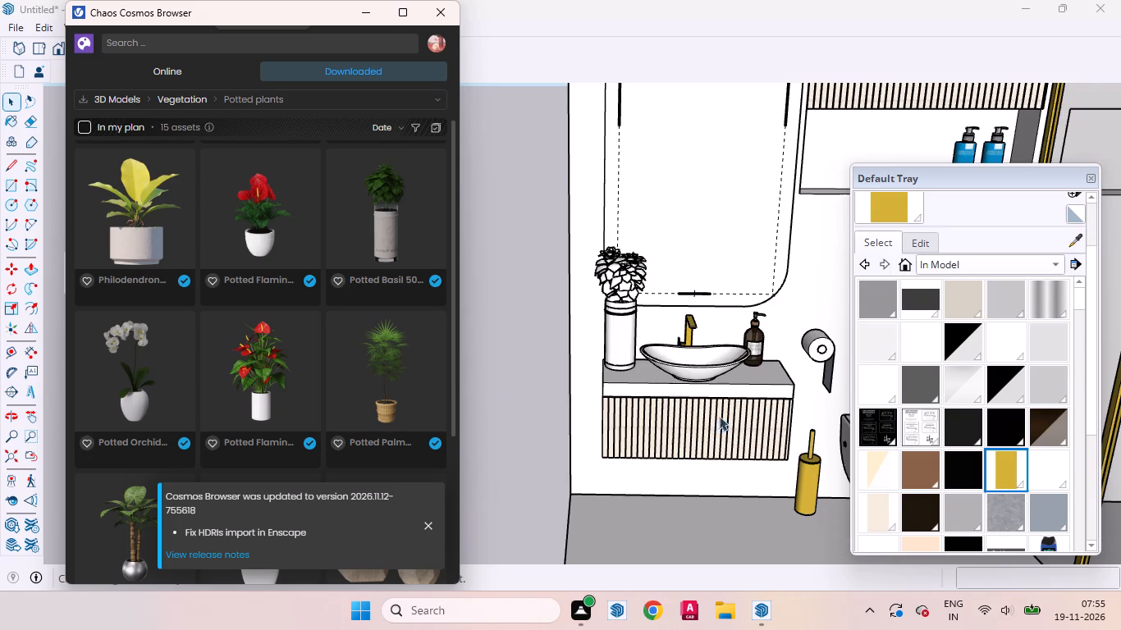
middle_drag(582, 339, 1028, 467)
scroll(655, 312, up, 6)
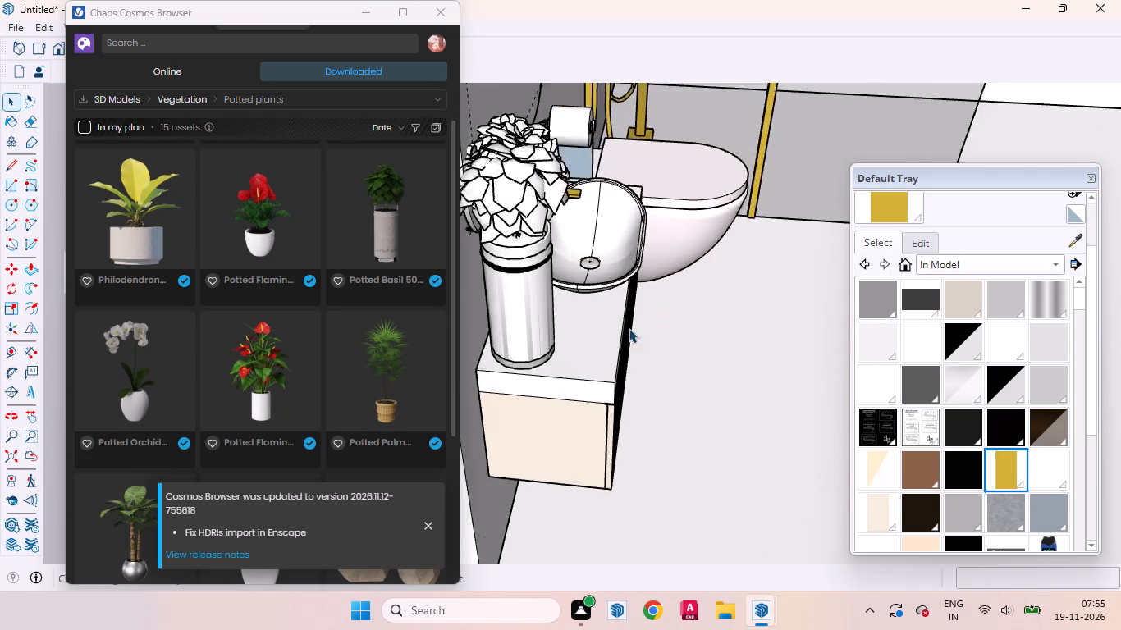
scroll(629, 328, up, 4)
click(502, 348)
scroll(608, 339, down, 9)
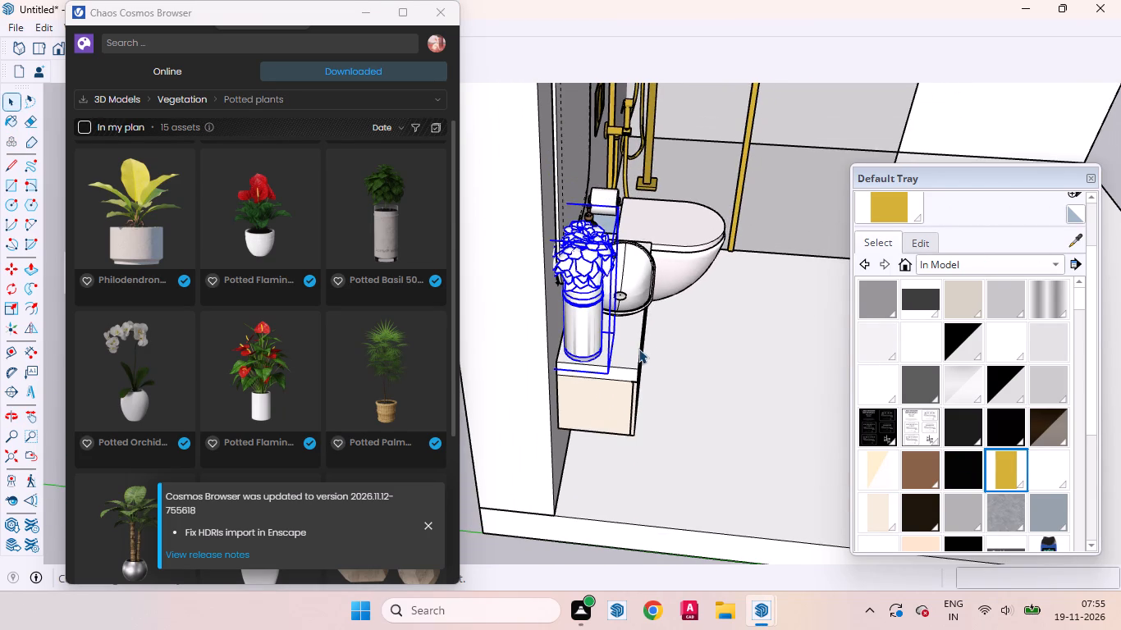
key(m)
scroll(638, 349, up, 6)
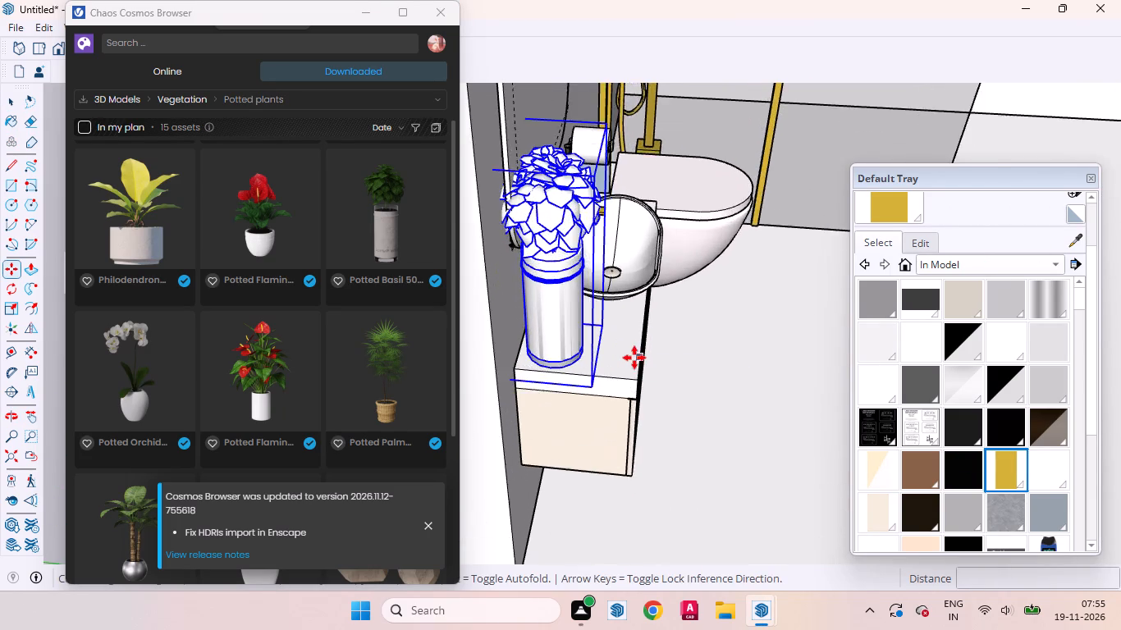
scroll(634, 358, up, 1)
click(603, 356)
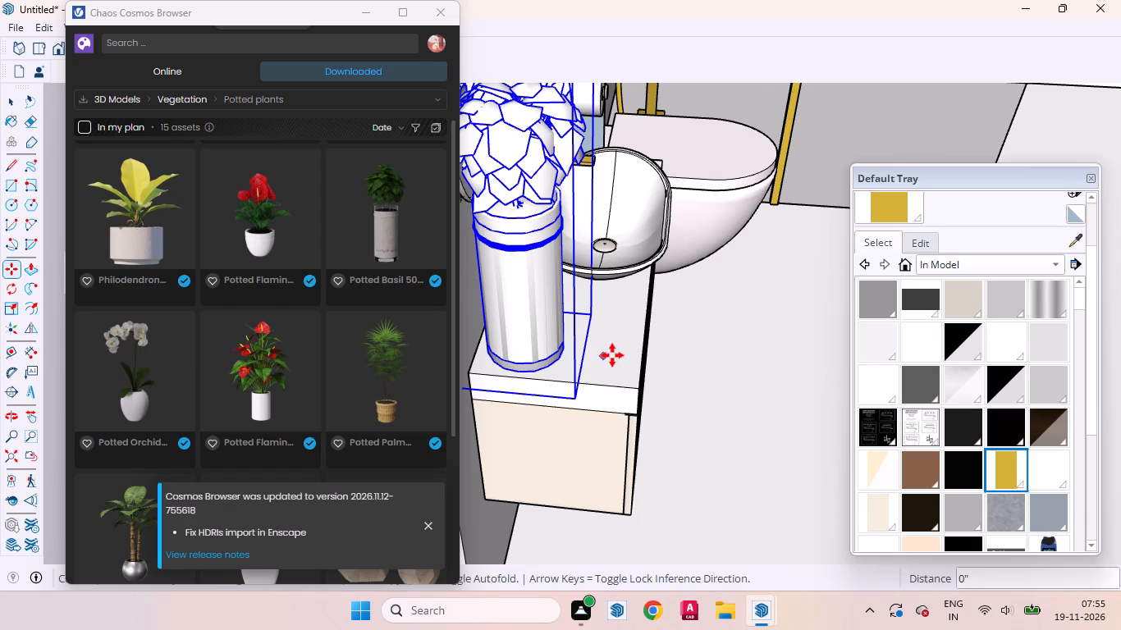
click(619, 354)
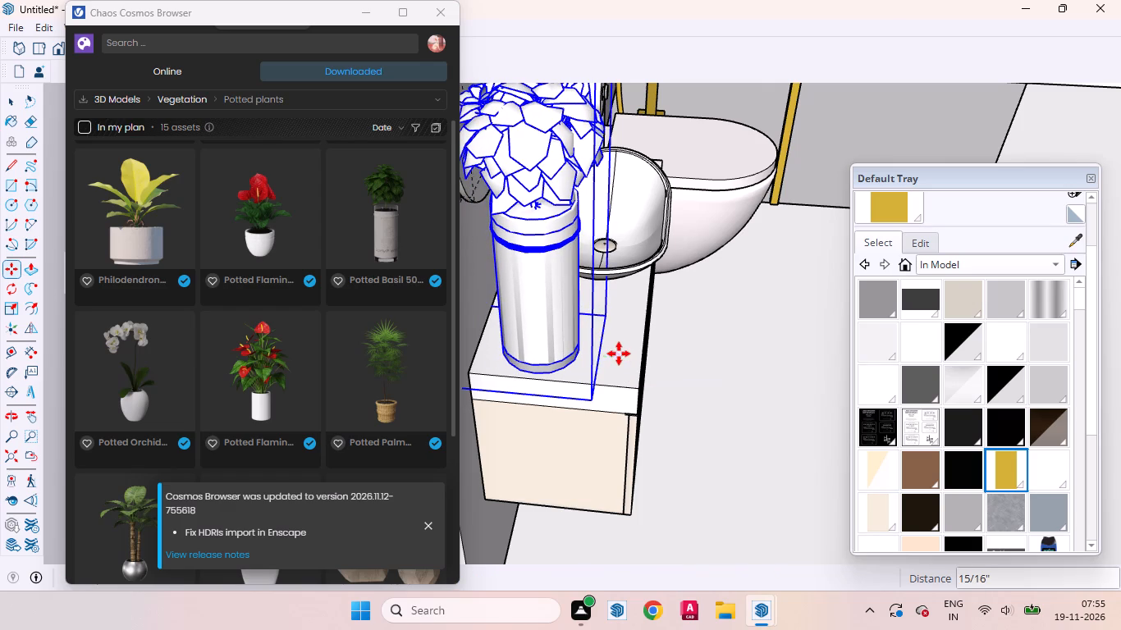
Import Potted Plant 50-23 from the downloaded Chaos Cosmos potted plants.
middle_drag(611, 387, 451, 353)
scroll(702, 325, down, 12)
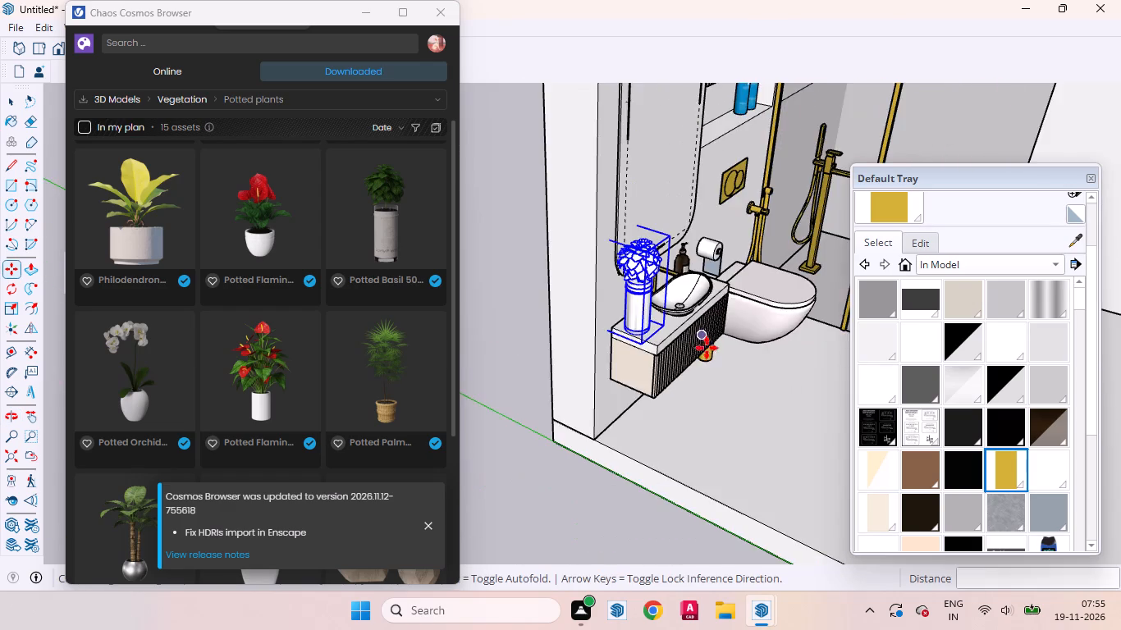
middle_drag(702, 352, 468, 272)
scroll(347, 367, up, 1)
scroll(347, 367, down, 1)
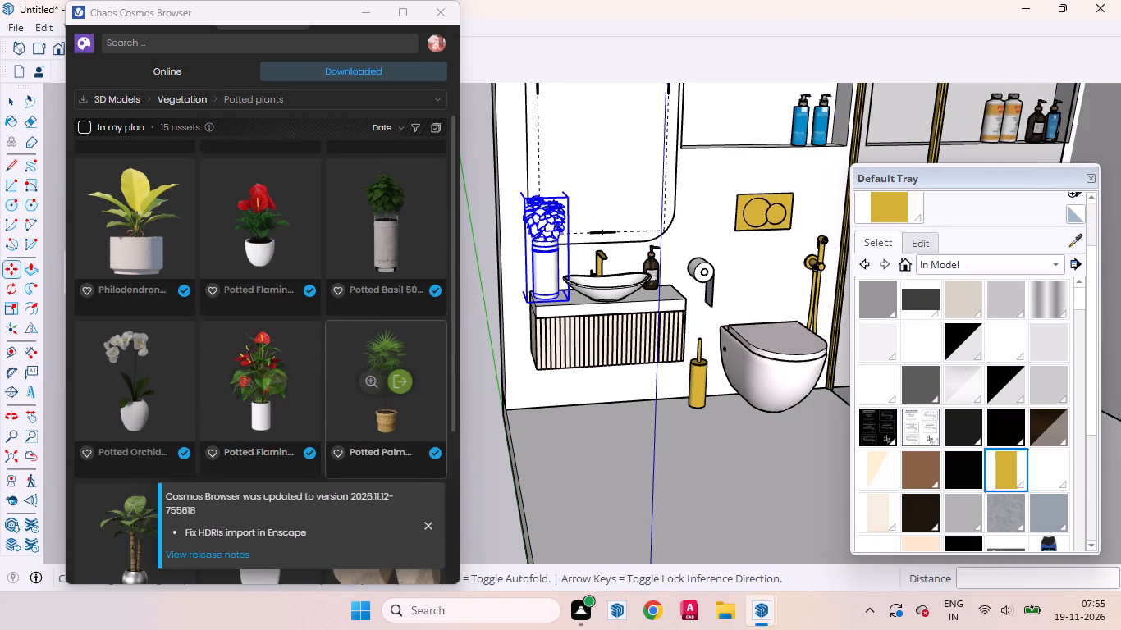
scroll(350, 367, down, 5)
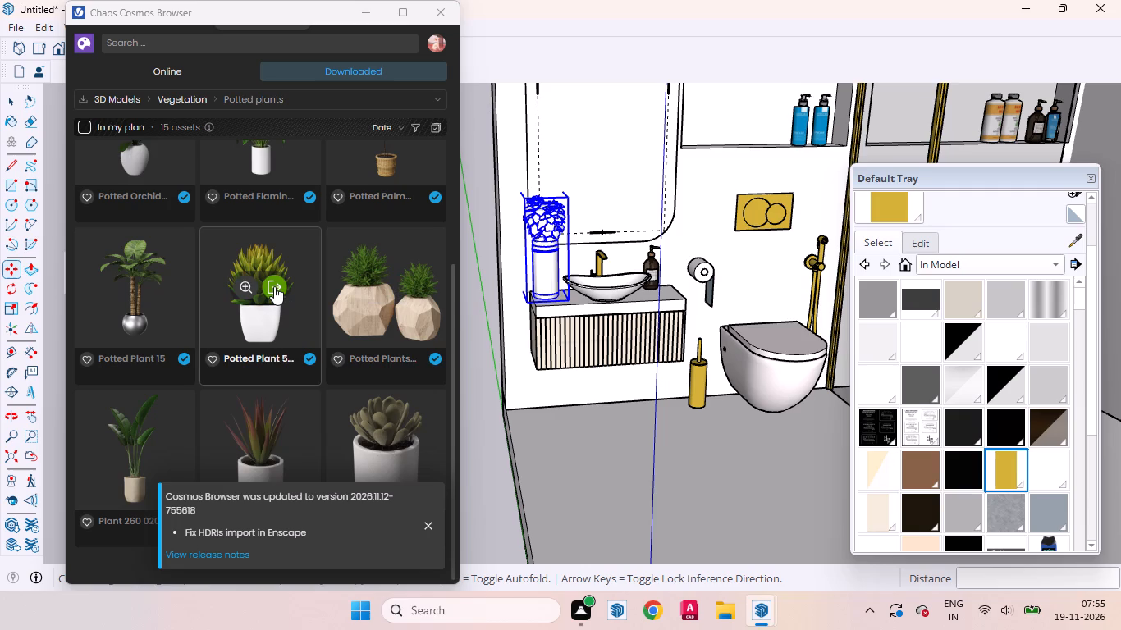
click(274, 286)
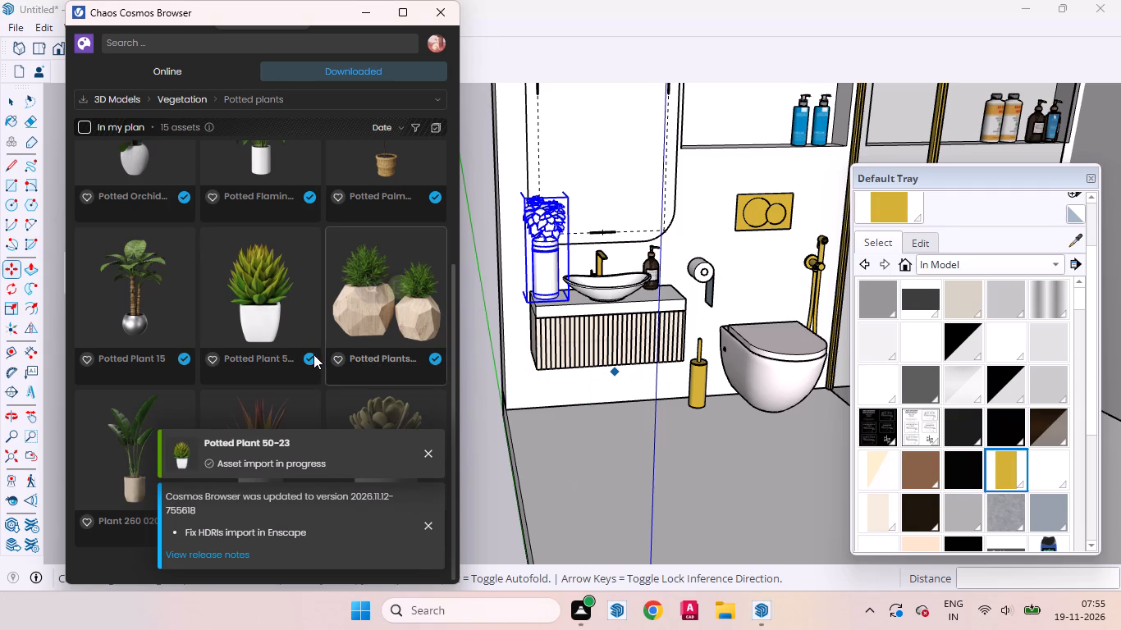
click(276, 281)
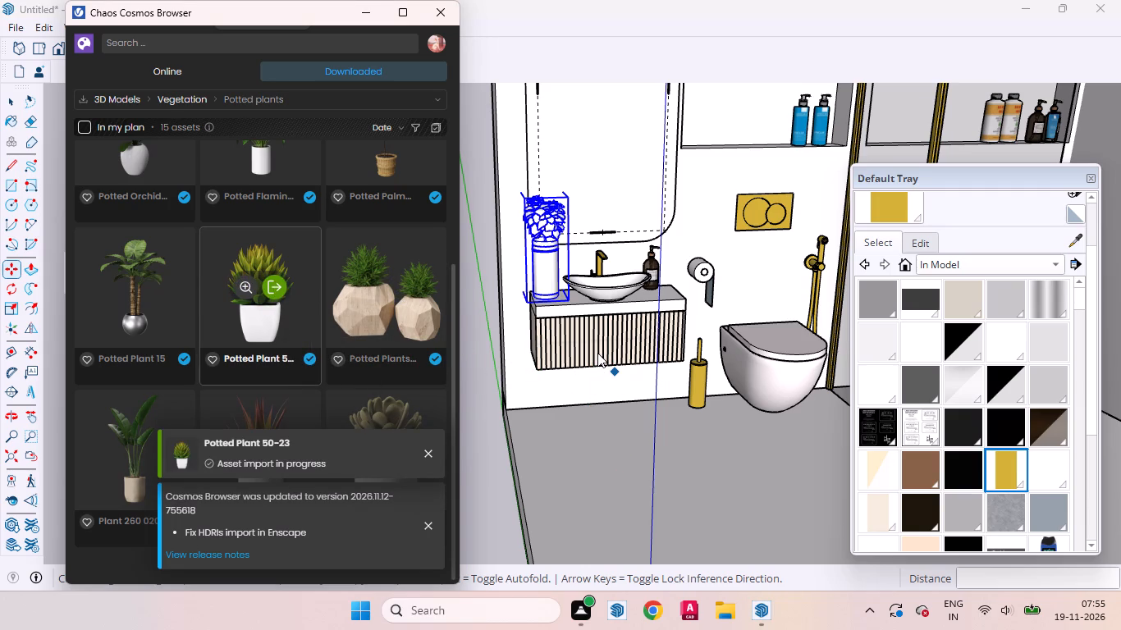
Place a Potted Plant 50-23 in the niche above the toilet, at the end nearest the mirror.
scroll(497, 510, down, 3)
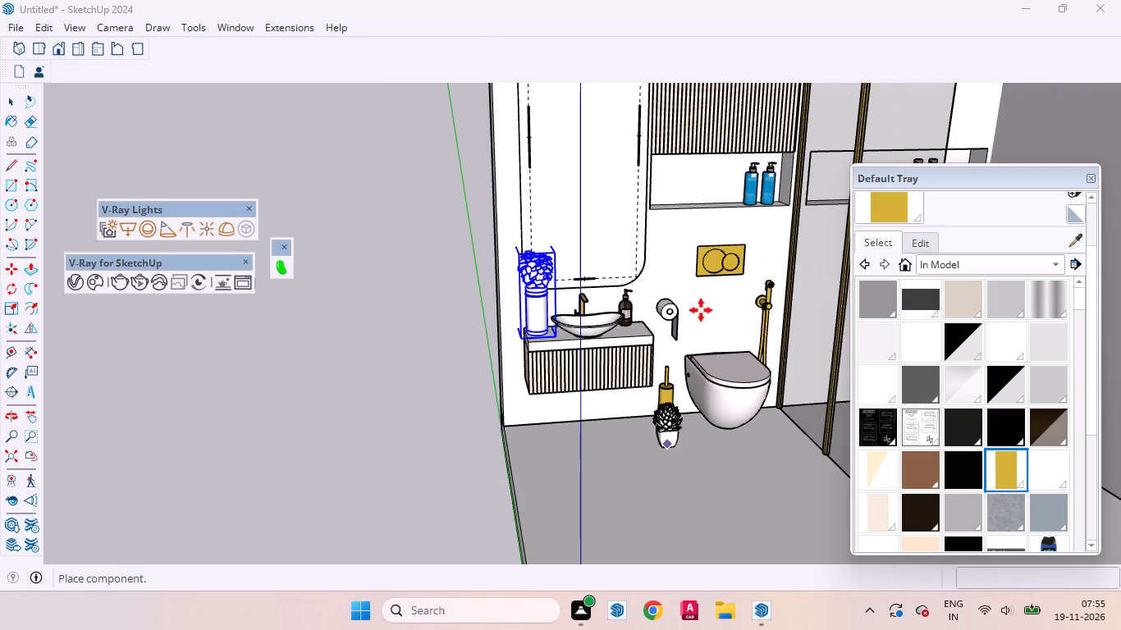
scroll(698, 274, up, 4)
scroll(661, 174, up, 2)
middle_drag(676, 267, 574, 436)
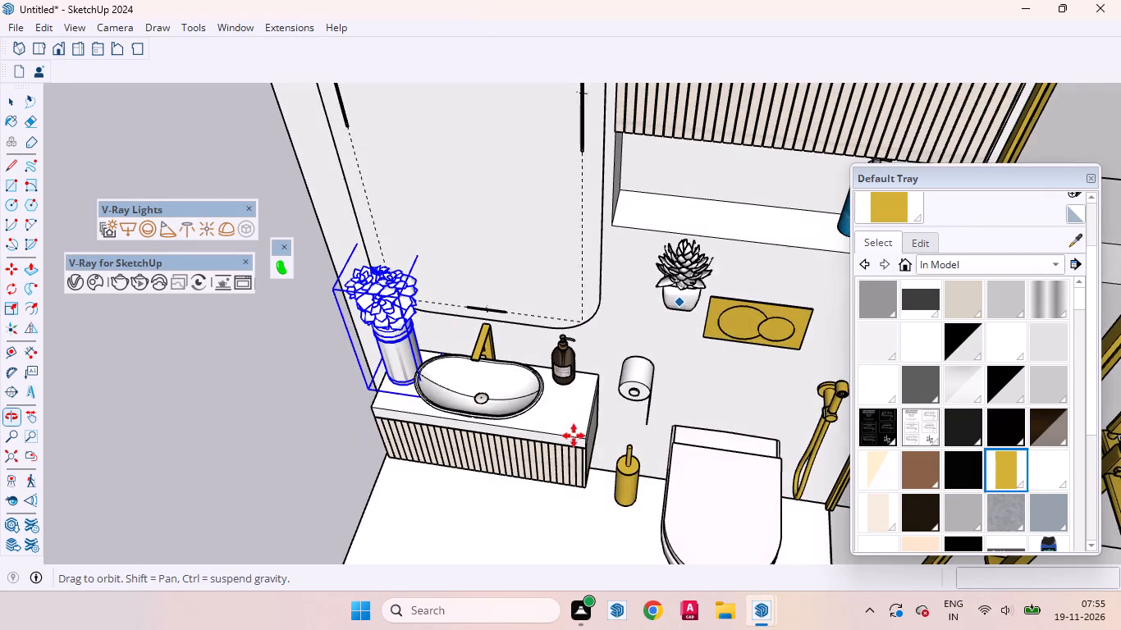
scroll(670, 197, up, 6)
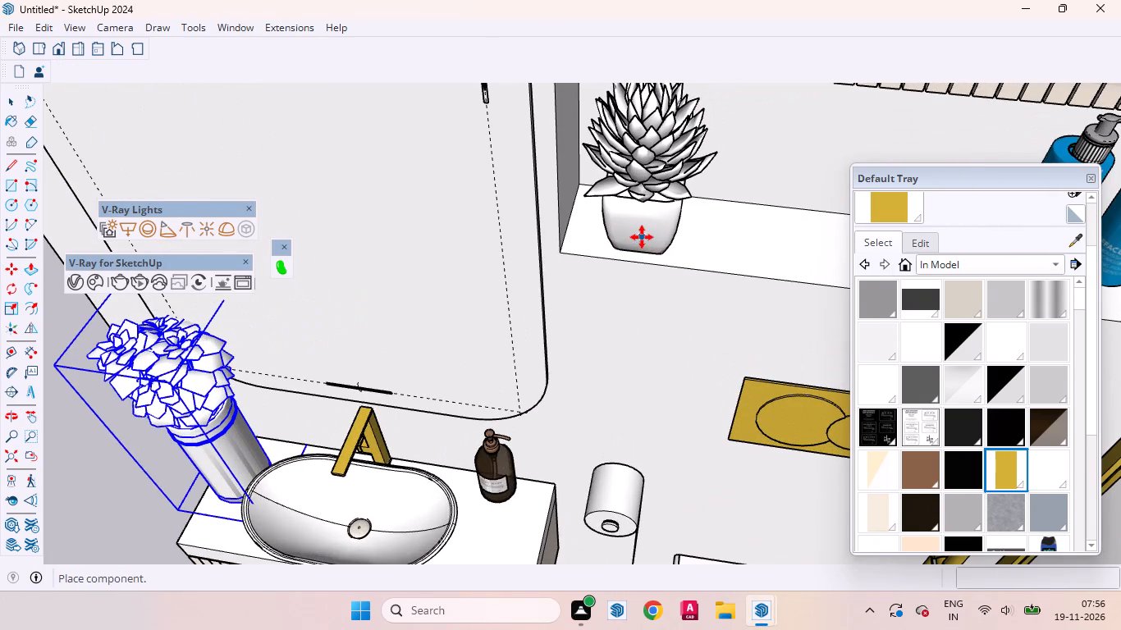
click(642, 237)
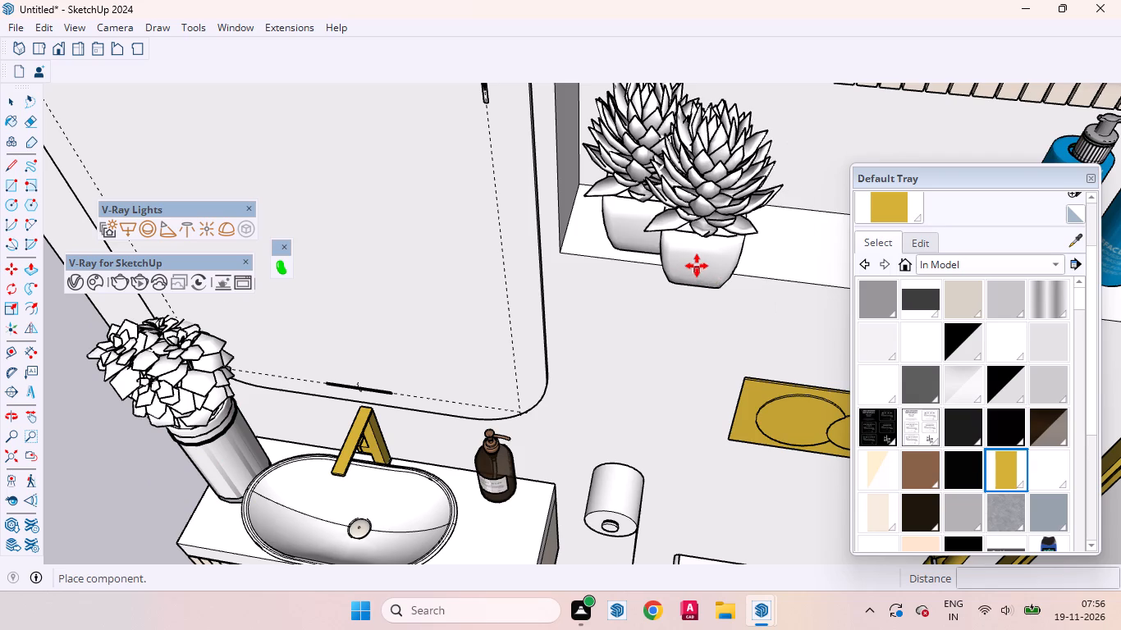
Place a second Potted Plant 50-23 in the shower niche, at the end opposite the bottles, and end placement.
scroll(703, 285, down, 20)
scroll(703, 285, down, 1)
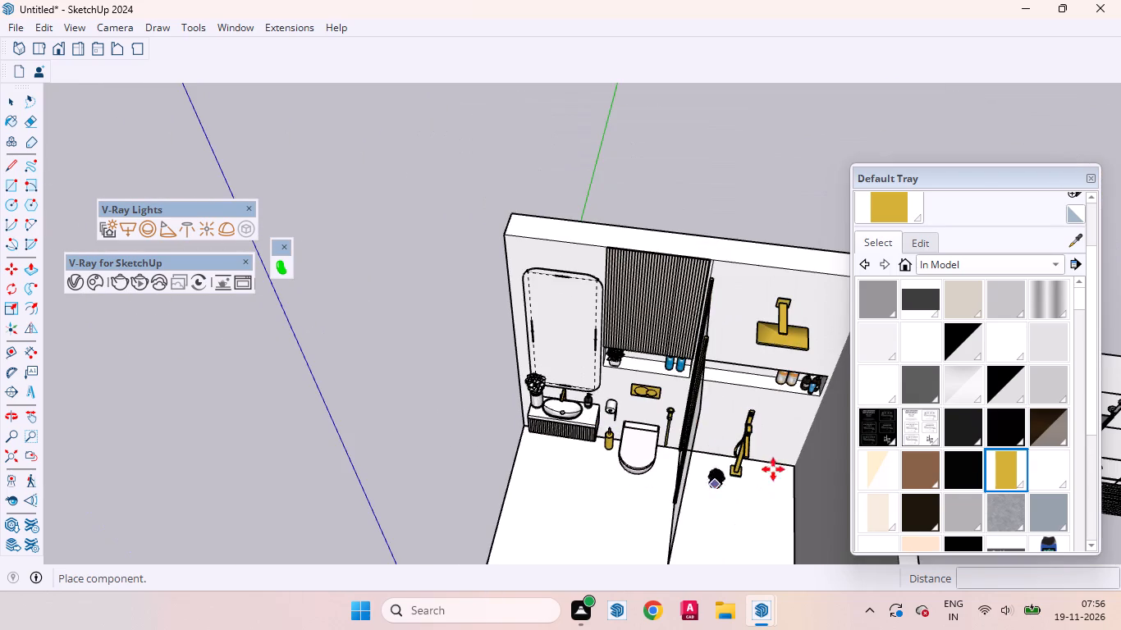
scroll(776, 445, up, 13)
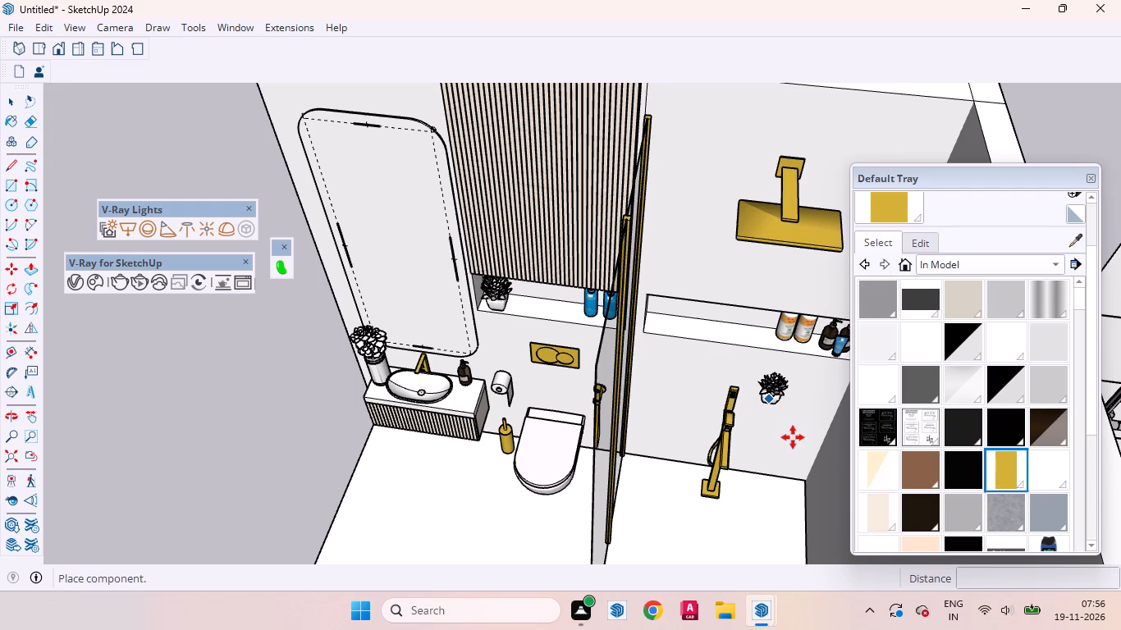
scroll(784, 400, up, 6)
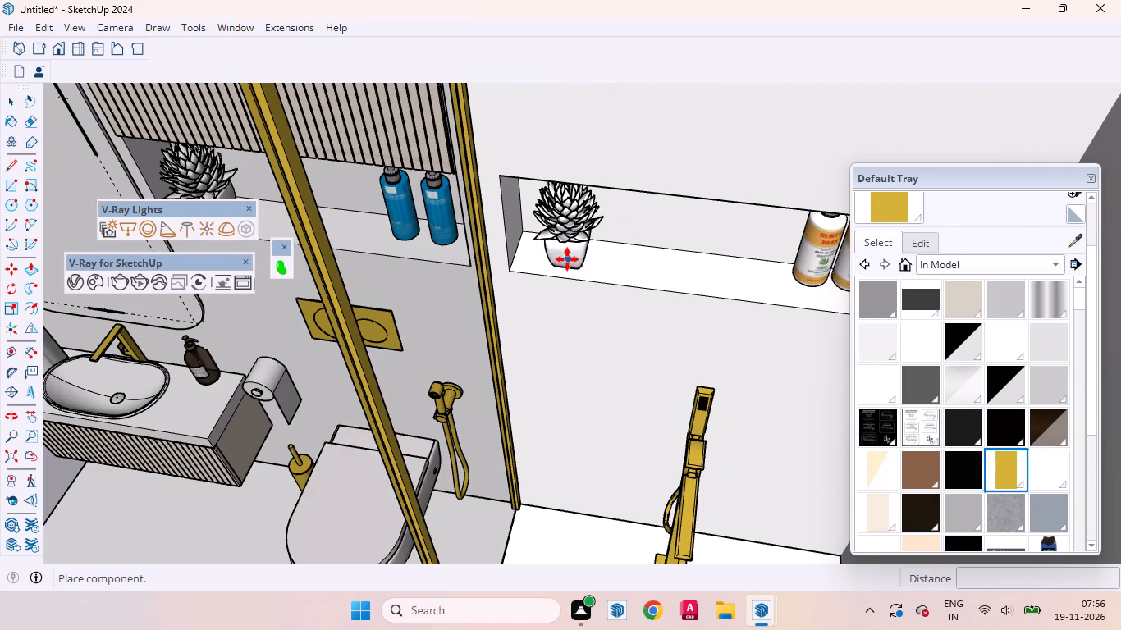
click(566, 259)
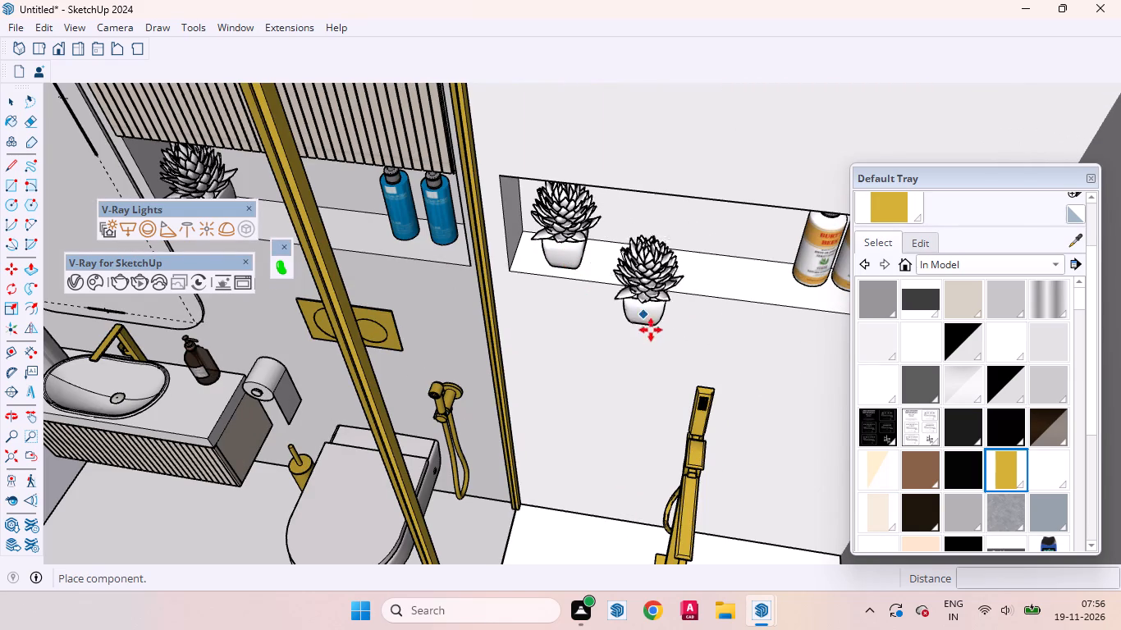
key(space)
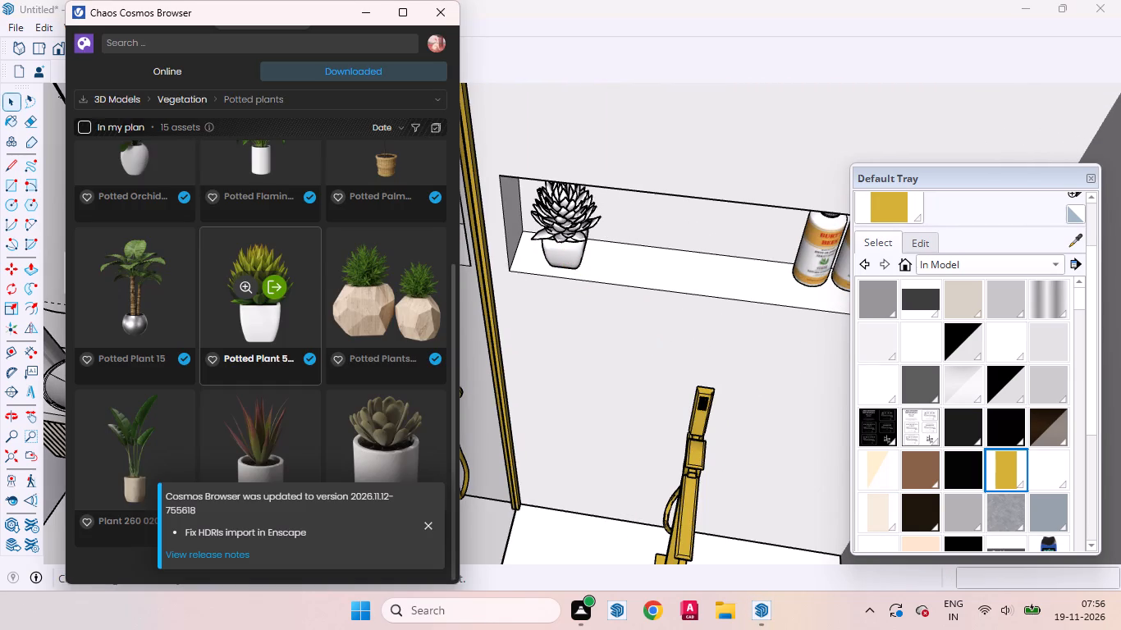
Switch the potted plants to the online Chaos Cosmos assets and close the browser.
click(173, 68)
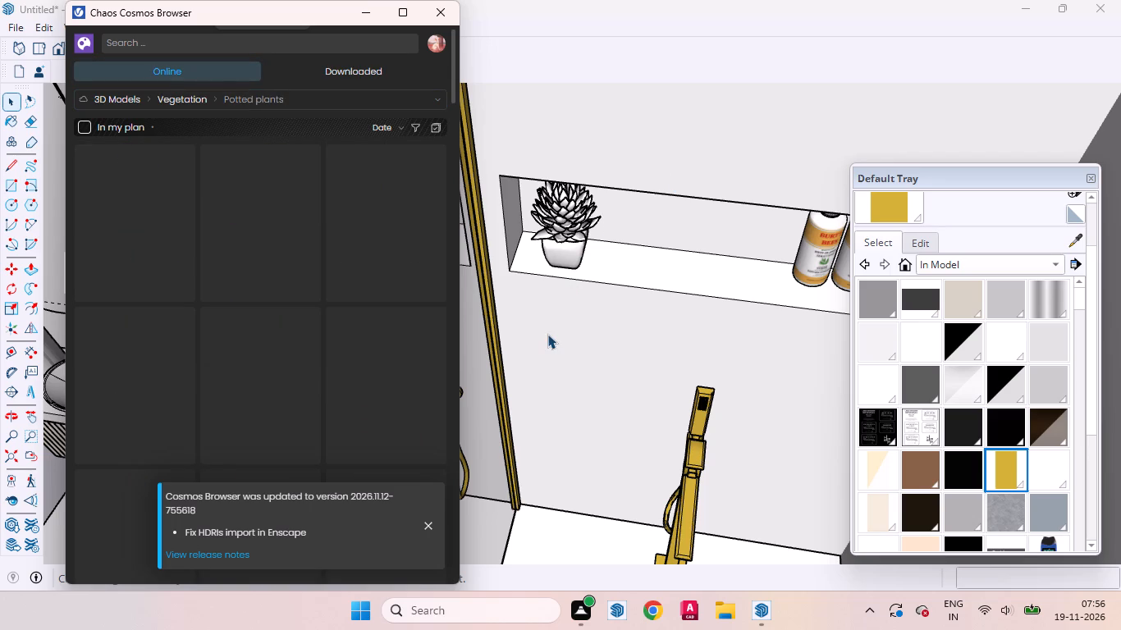
click(439, 19)
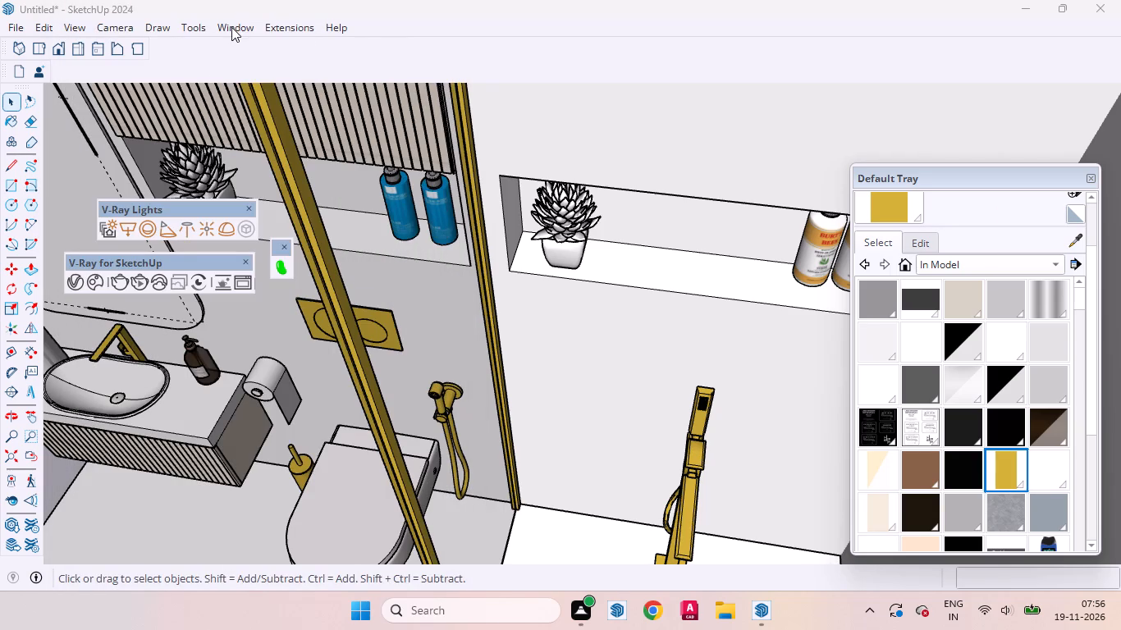
Open the 3D Warehouse and clear the old "shower bathing" search text.
click(231, 27)
click(268, 153)
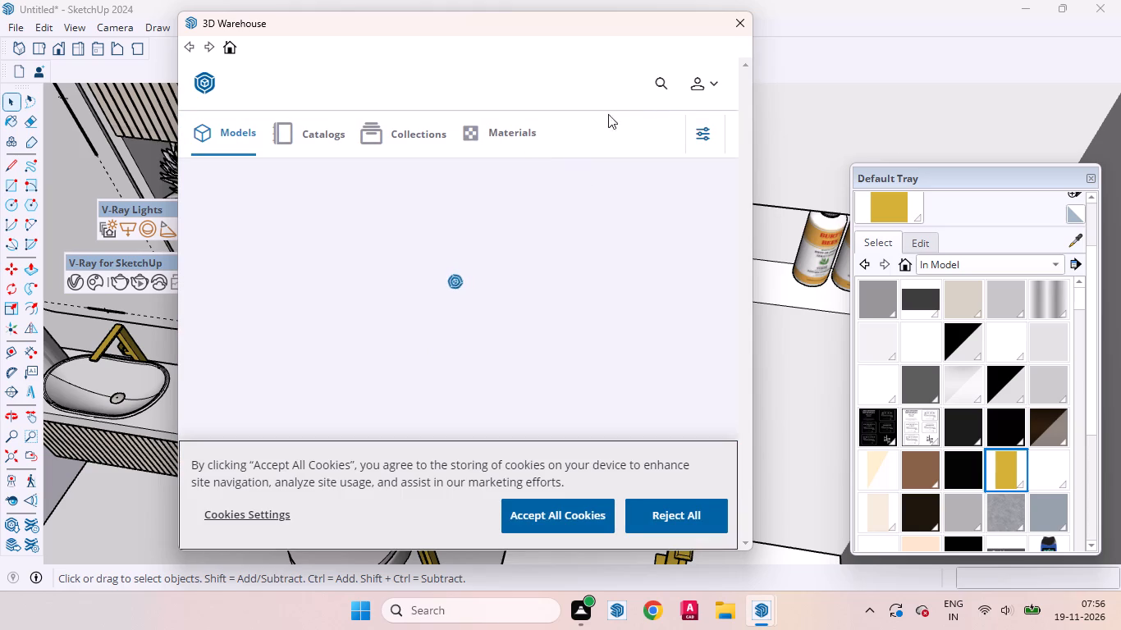
click(662, 87)
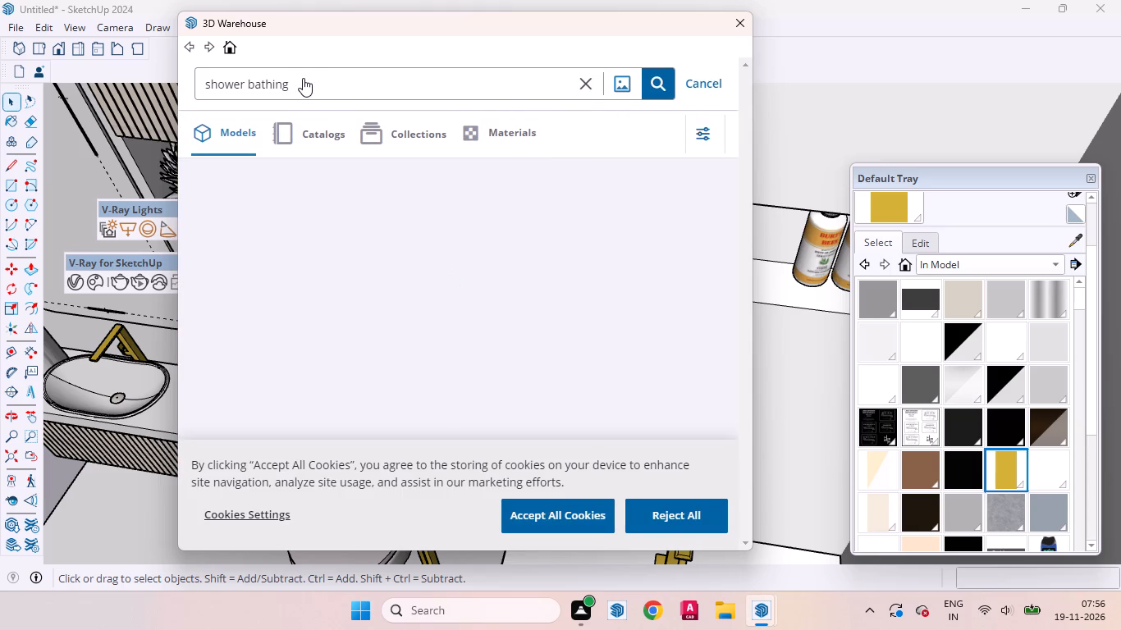
click(297, 78)
key(BackSpace)
key(BackSpace)
key(BackSpace)
key(BackSpace)
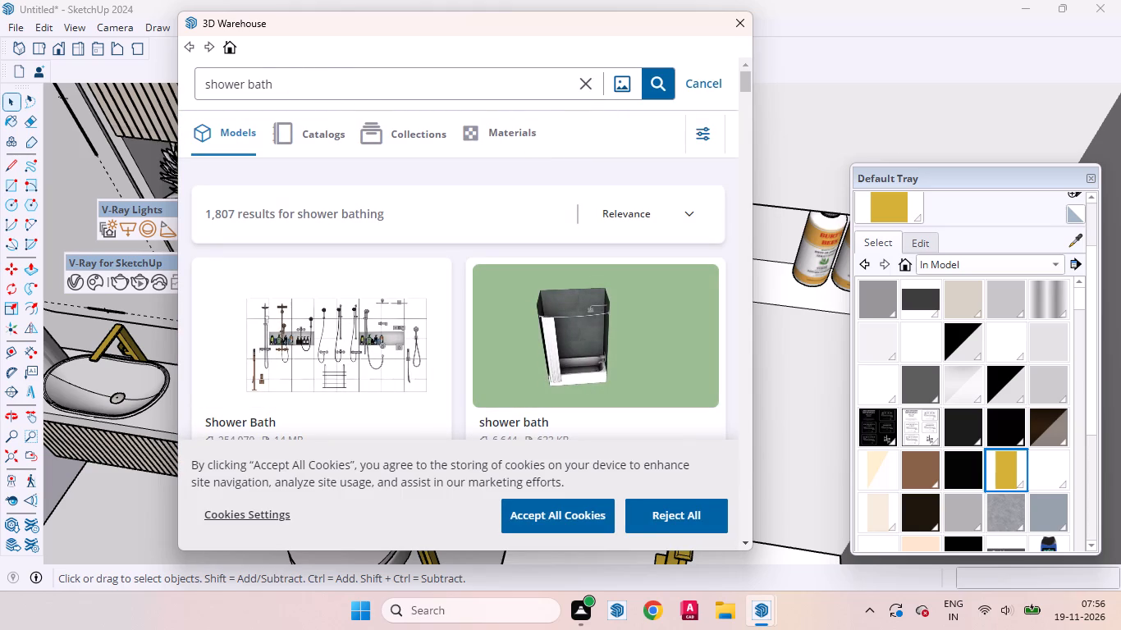
key(BackSpace)
key(BackSpace)
key(BackSpace)
key(BackSpace)
key(BackSpace)
key(BackSpace)
key(BackSpace)
key(BackSpace)
key(BackSpace)
key(BackSpace)
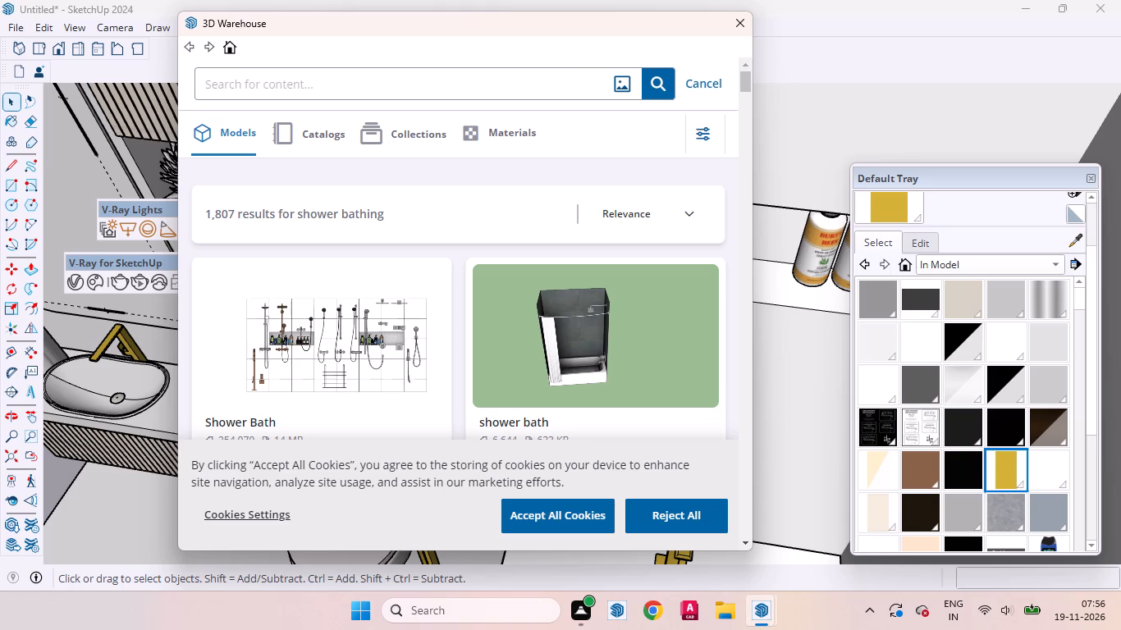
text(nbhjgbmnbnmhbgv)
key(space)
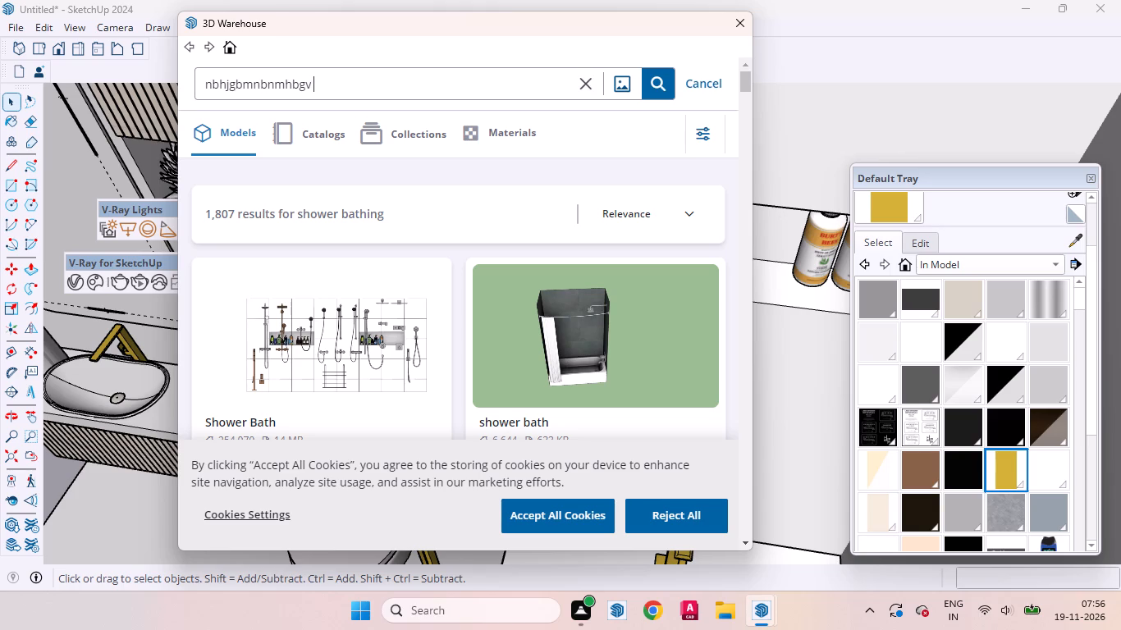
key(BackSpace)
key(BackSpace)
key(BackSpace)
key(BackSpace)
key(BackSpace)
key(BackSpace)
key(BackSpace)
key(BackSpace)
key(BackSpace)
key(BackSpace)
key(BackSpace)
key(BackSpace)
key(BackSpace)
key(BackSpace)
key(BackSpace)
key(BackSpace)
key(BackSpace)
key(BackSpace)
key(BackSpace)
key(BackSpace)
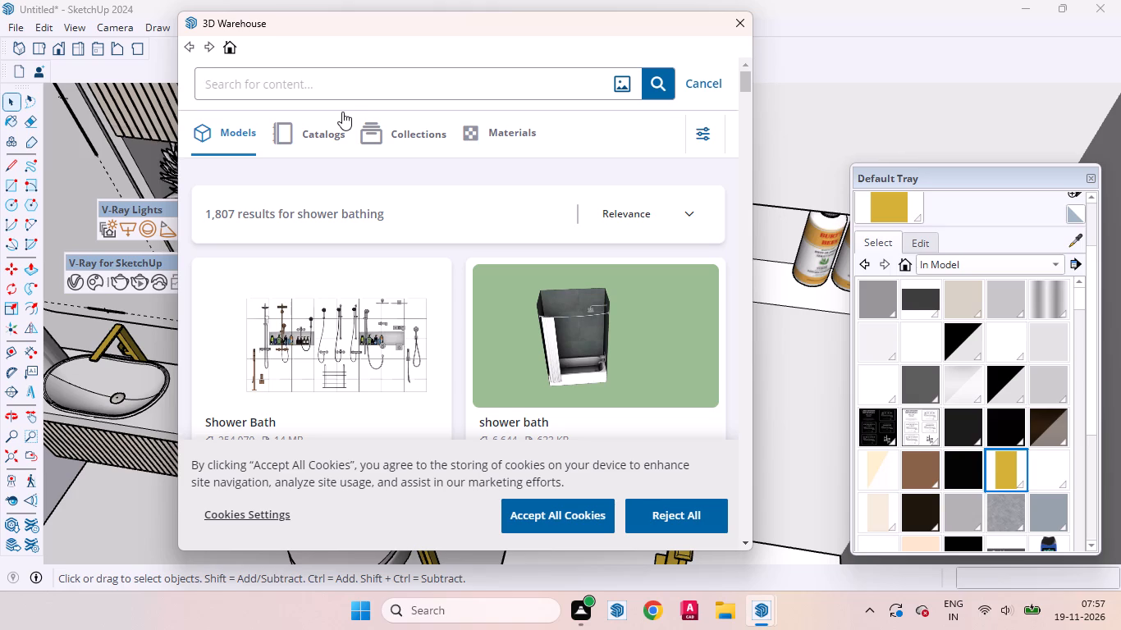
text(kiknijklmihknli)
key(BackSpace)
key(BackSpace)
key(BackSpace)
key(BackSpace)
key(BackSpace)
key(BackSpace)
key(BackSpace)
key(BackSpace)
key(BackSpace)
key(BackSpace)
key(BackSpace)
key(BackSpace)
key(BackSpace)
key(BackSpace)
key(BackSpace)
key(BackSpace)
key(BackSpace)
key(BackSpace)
Search the 3D Warehouse for "towel" and load the TOWELL model of folded and rolled towels directly into the model.
key(t)
text(owe)
key(l)
key(Return)
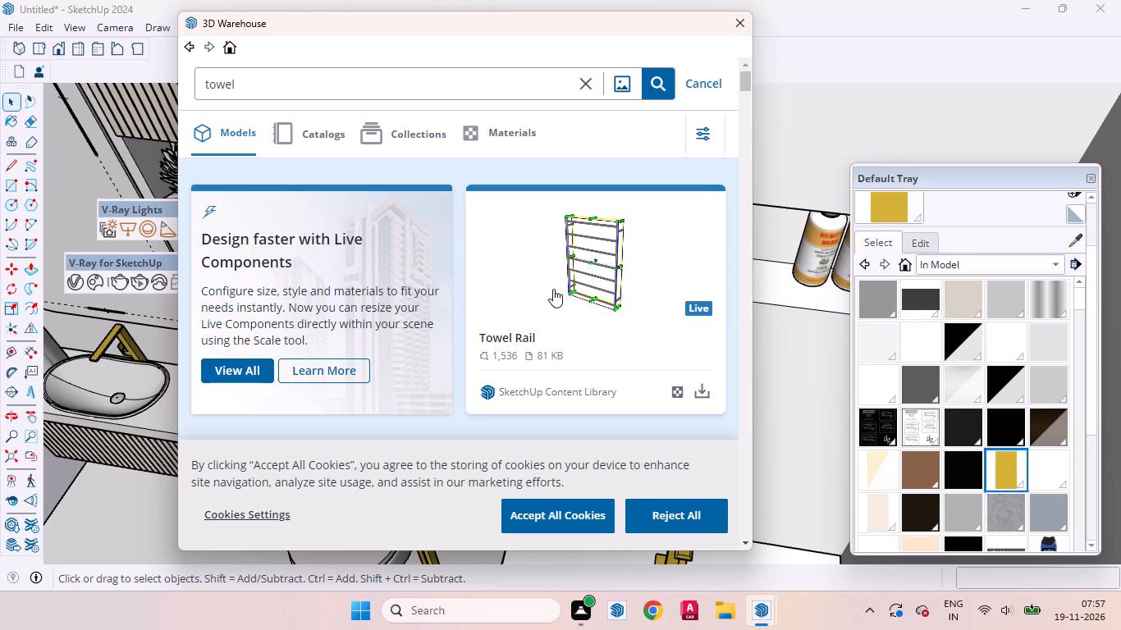
scroll(460, 241, down, 2)
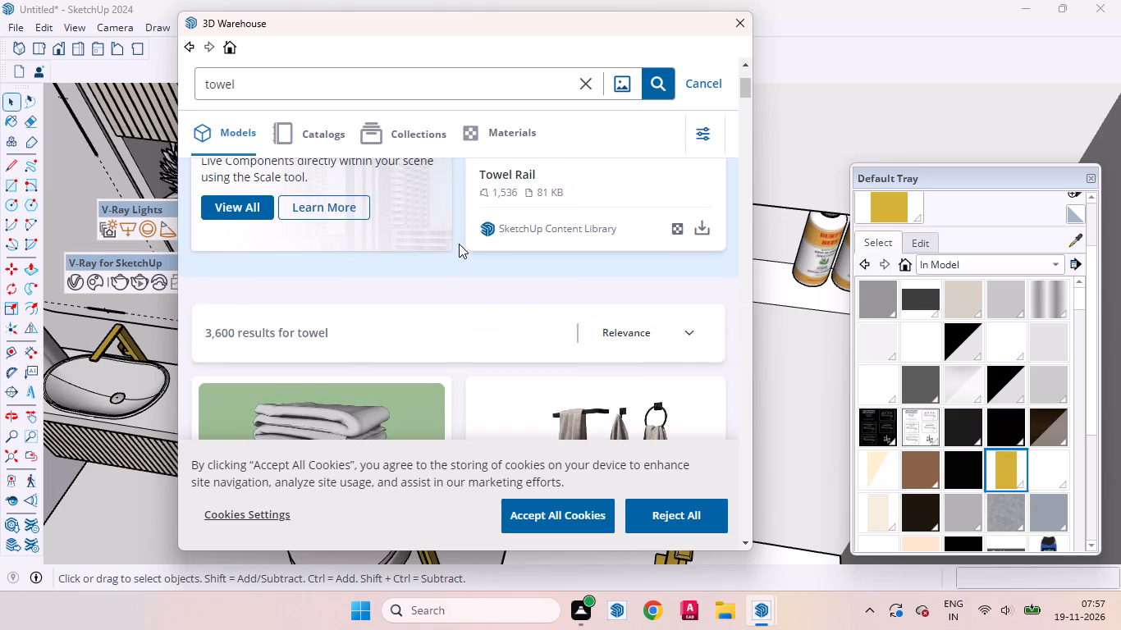
scroll(458, 244, down, 6)
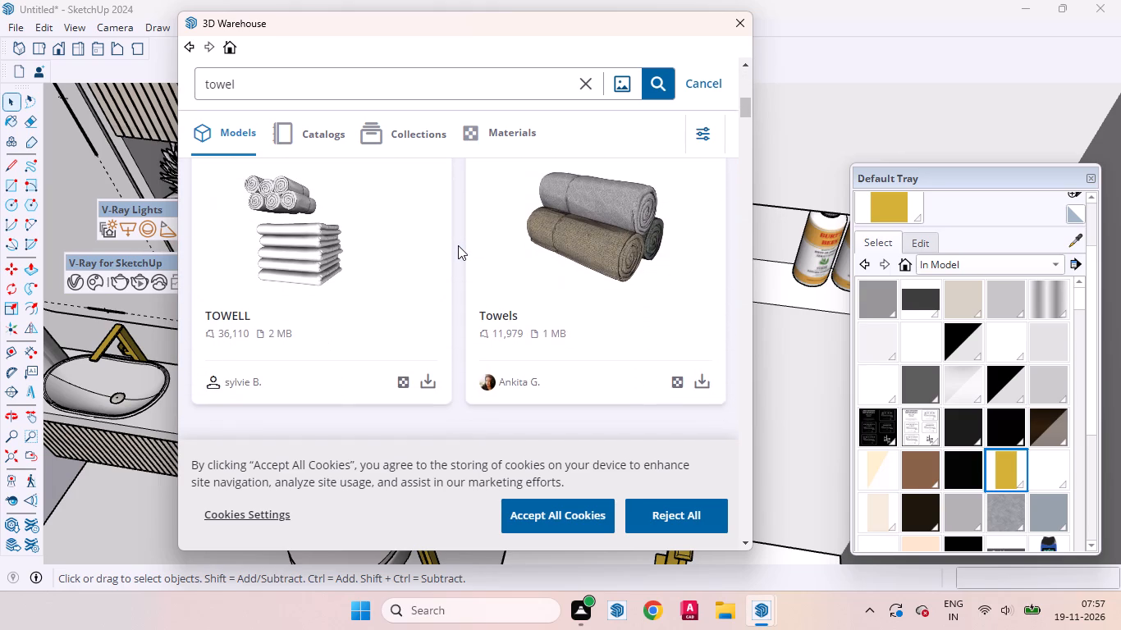
scroll(458, 245, down, 1)
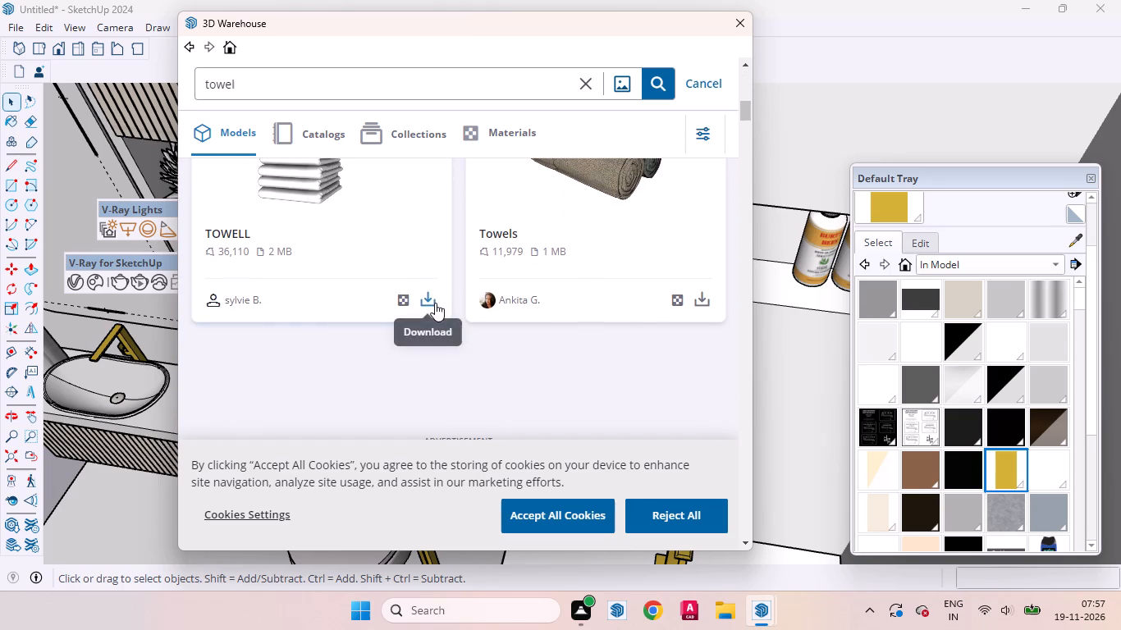
click(435, 303)
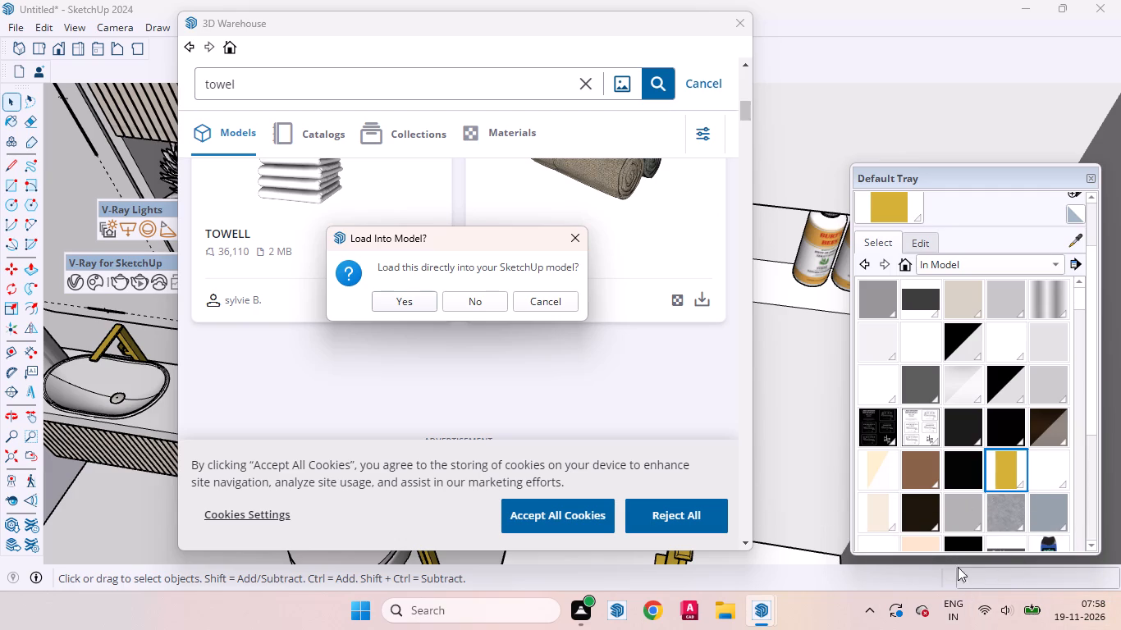
click(405, 304)
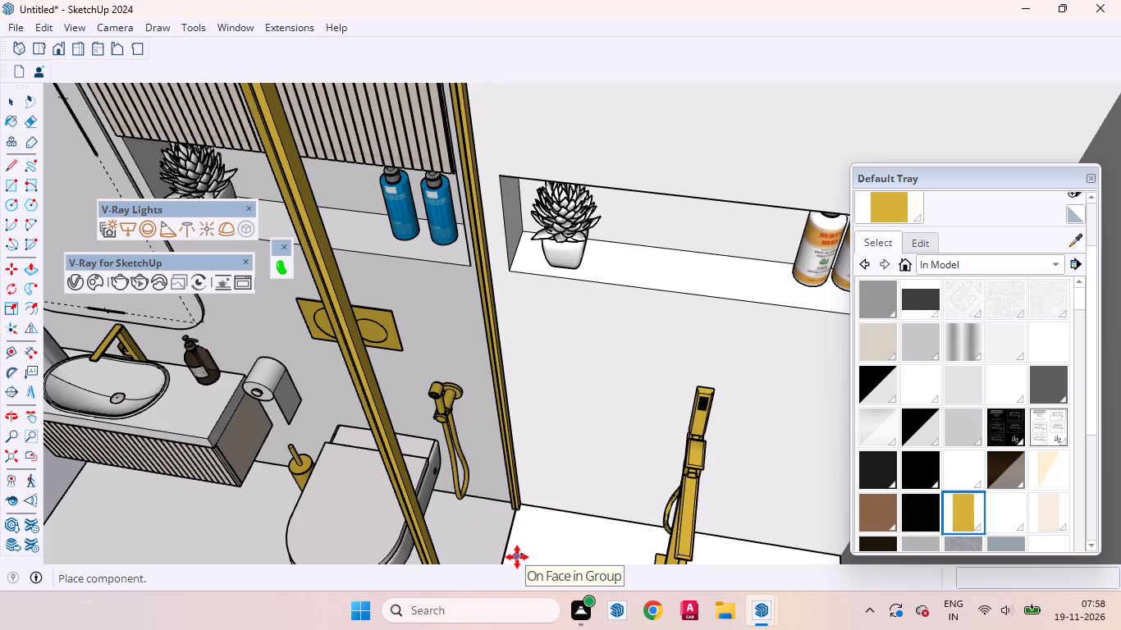
Place the towel component on the open bathroom floor in front of the toilet.
scroll(611, 423, down, 4)
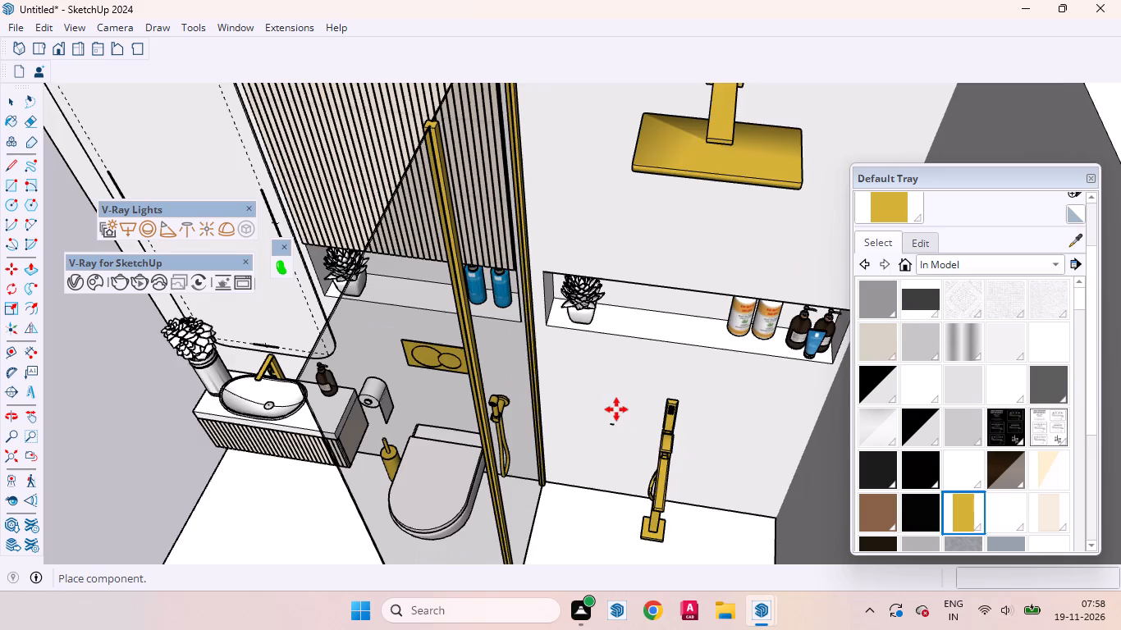
scroll(616, 409, down, 11)
scroll(574, 479, up, 1)
scroll(599, 409, up, 12)
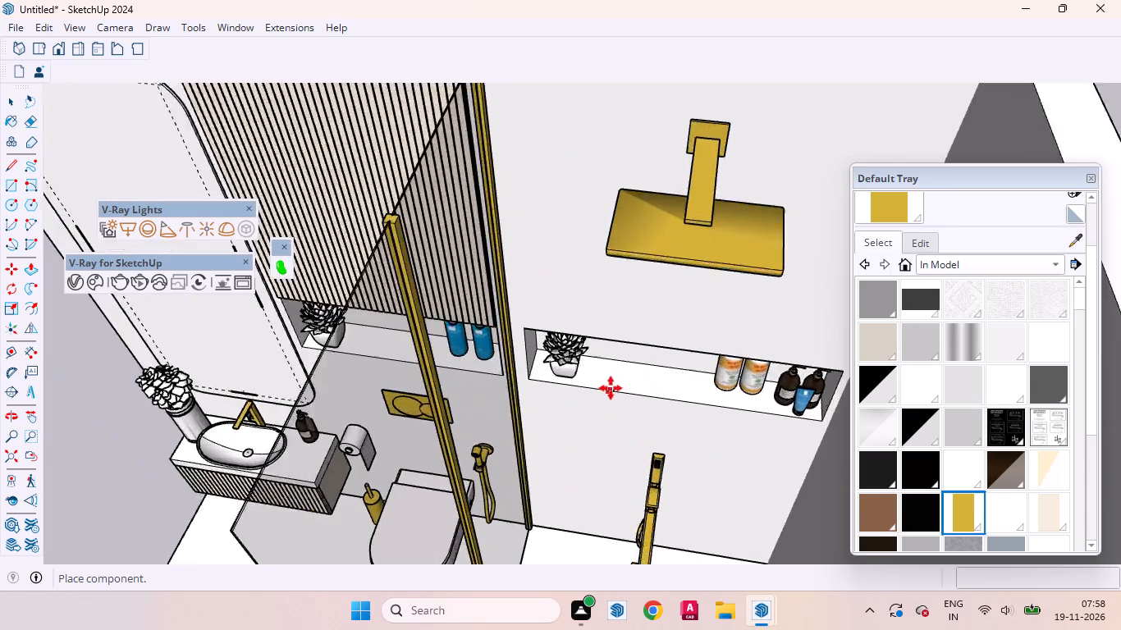
scroll(611, 388, up, 6)
scroll(593, 359, down, 13)
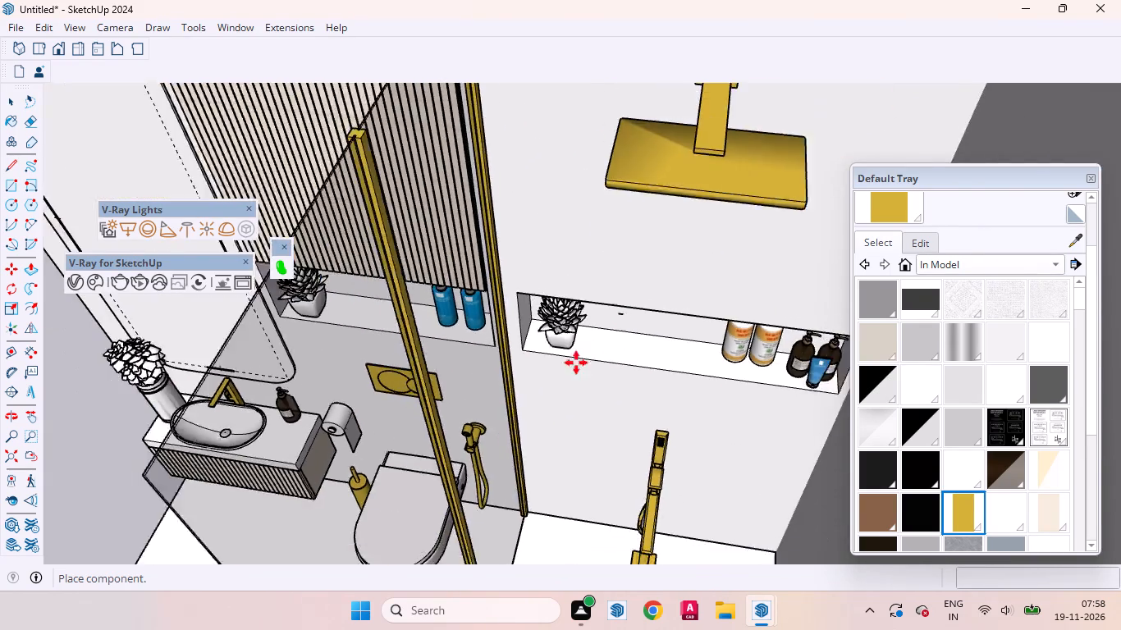
scroll(576, 363, down, 20)
scroll(576, 363, down, 1)
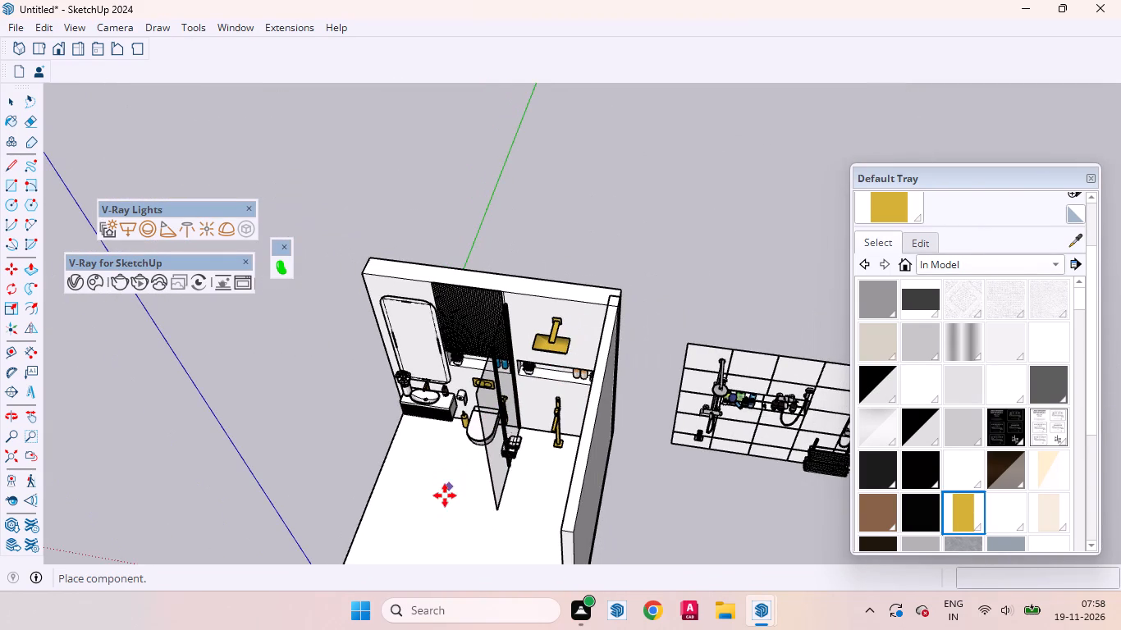
click(408, 523)
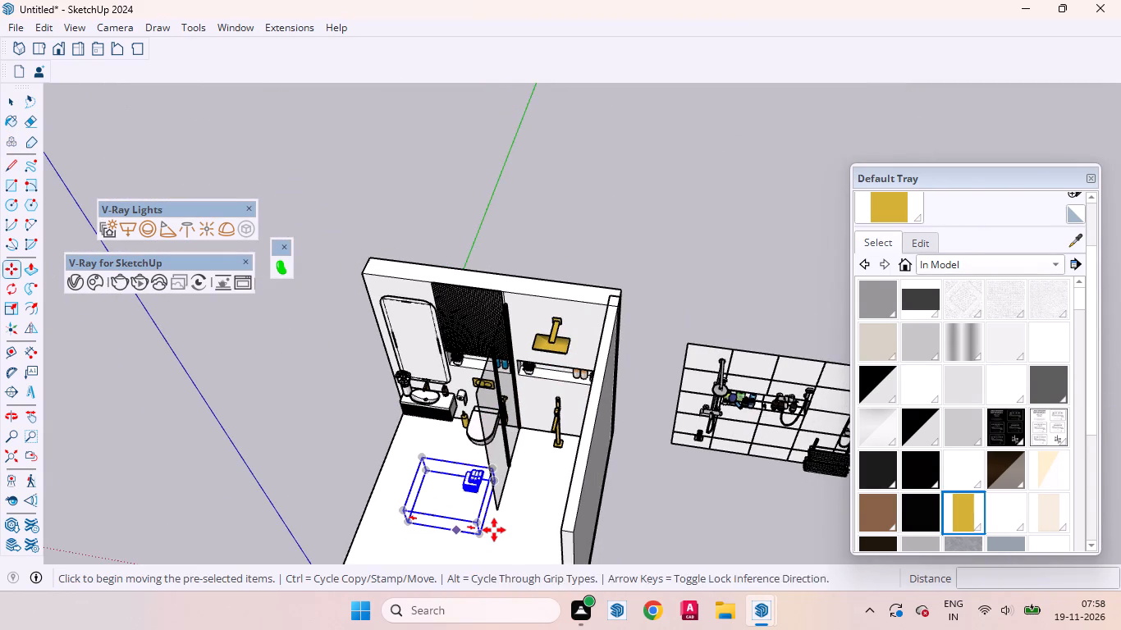
key(space)
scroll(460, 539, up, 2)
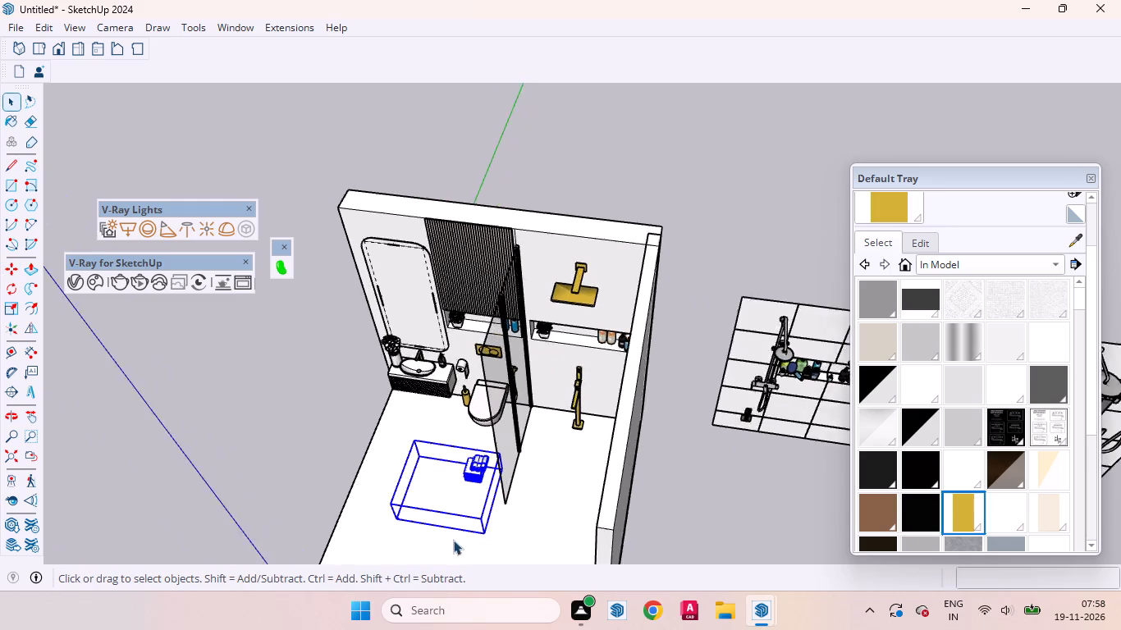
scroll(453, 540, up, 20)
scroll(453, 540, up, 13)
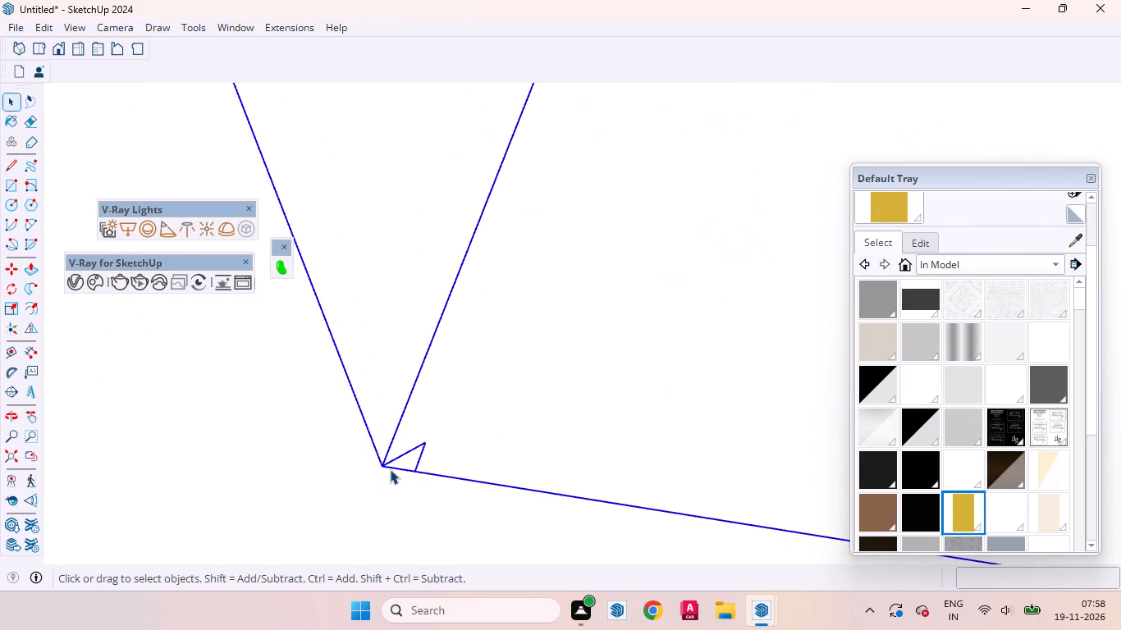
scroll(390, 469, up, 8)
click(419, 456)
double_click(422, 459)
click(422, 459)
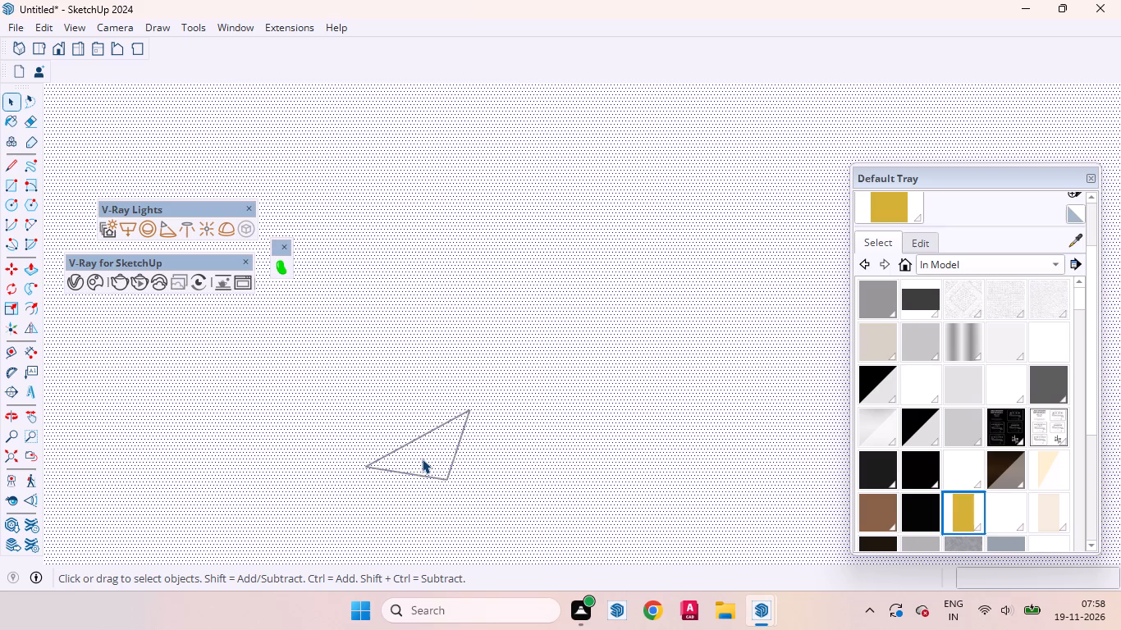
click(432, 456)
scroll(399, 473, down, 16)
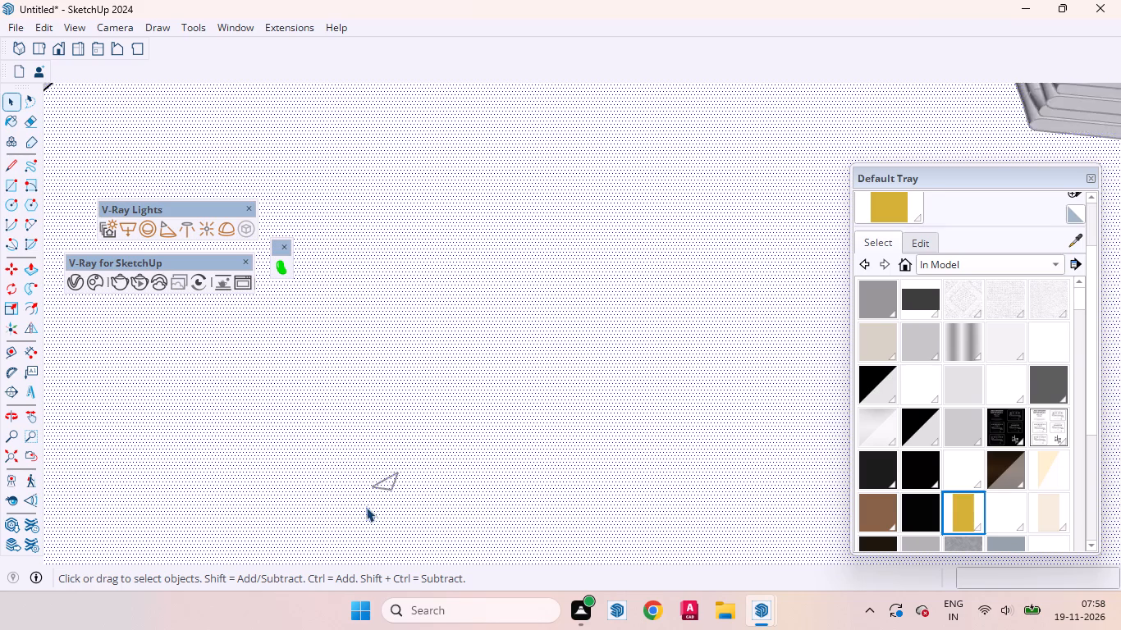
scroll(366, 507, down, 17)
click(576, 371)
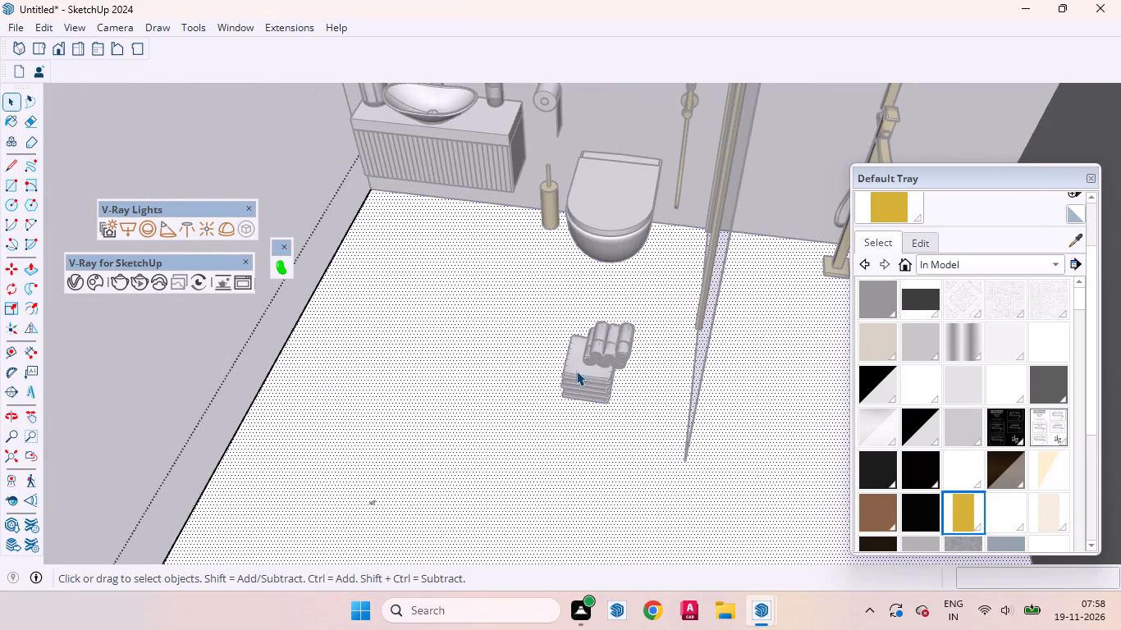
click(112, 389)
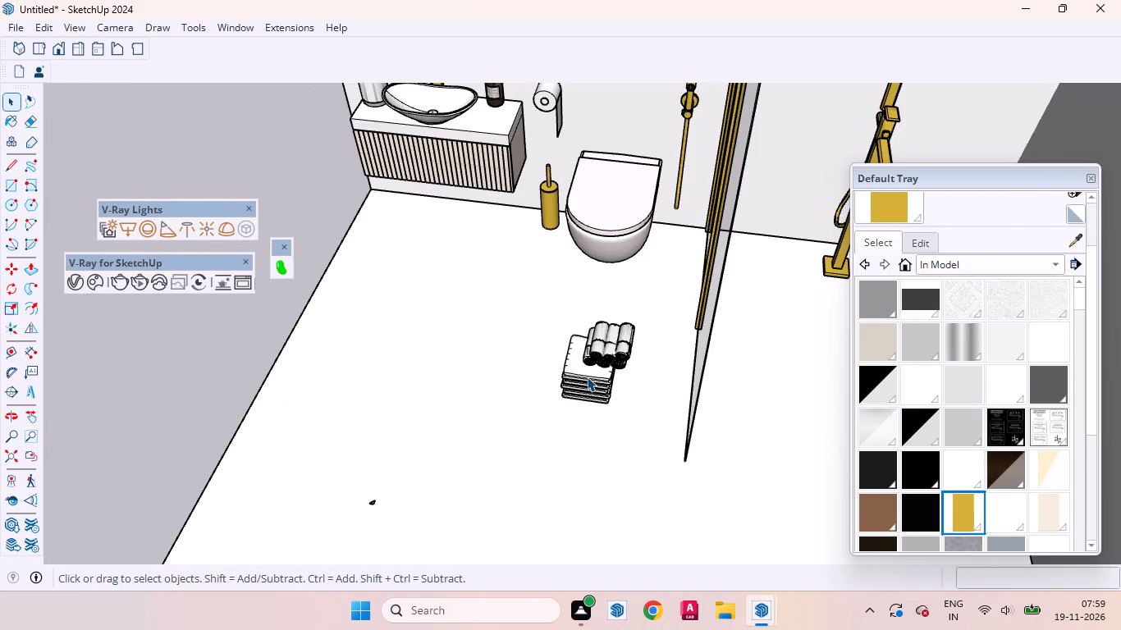
Explode the towel component on the floor to separate the folded stack from the rolled towels.
click(587, 377)
right_click(587, 377)
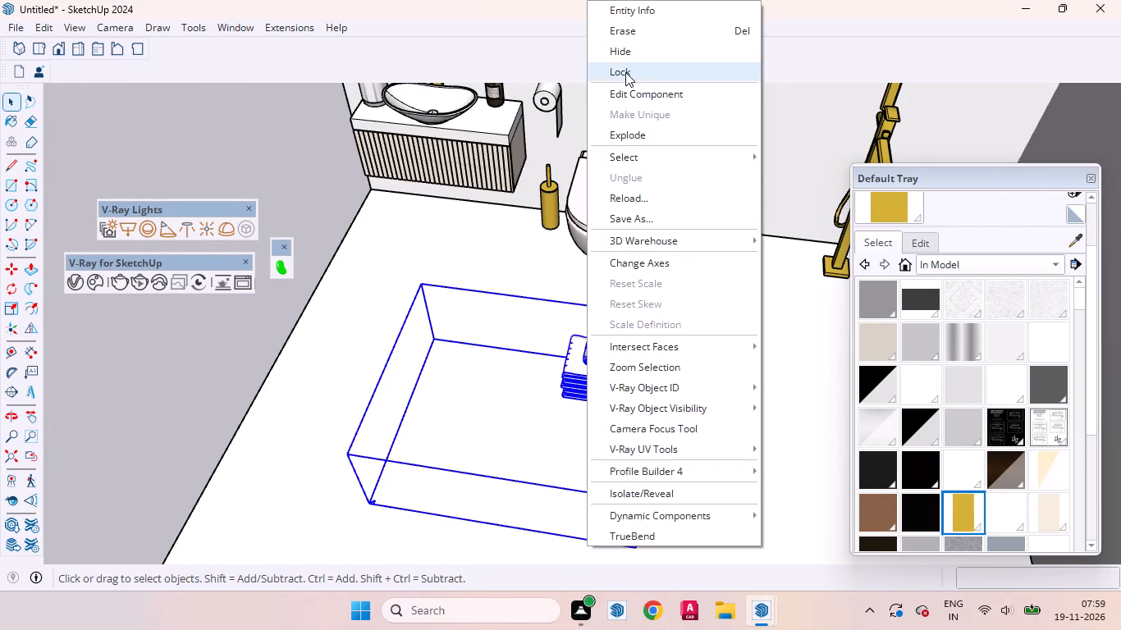
click(629, 135)
click(262, 376)
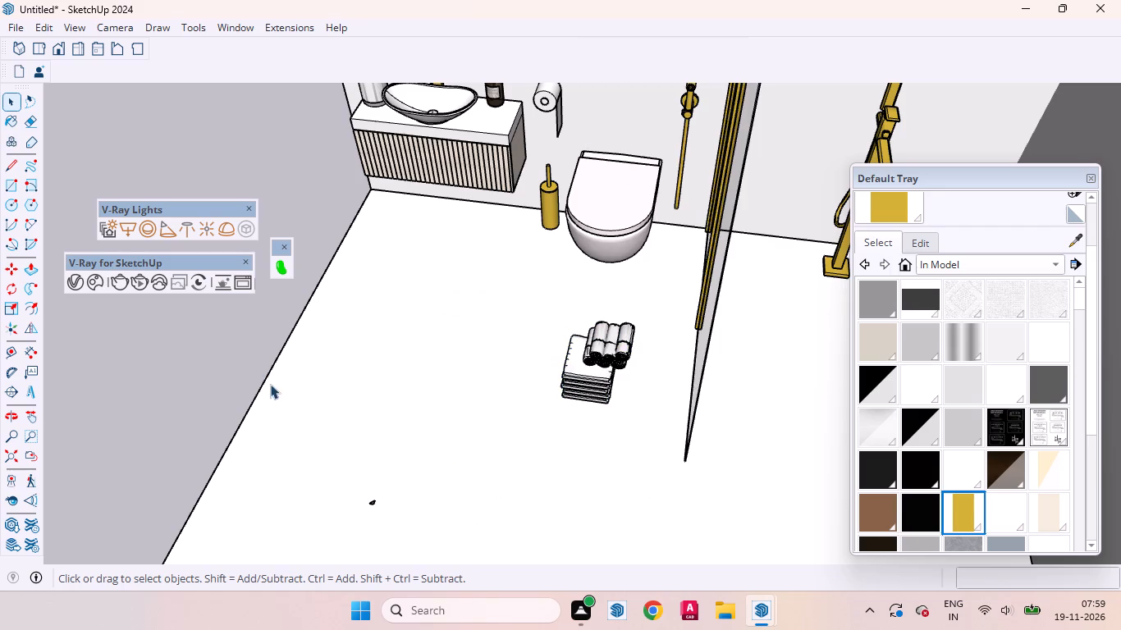
Delete the stray small triangle inside the folded towel stack's group and leave the group.
click(373, 501)
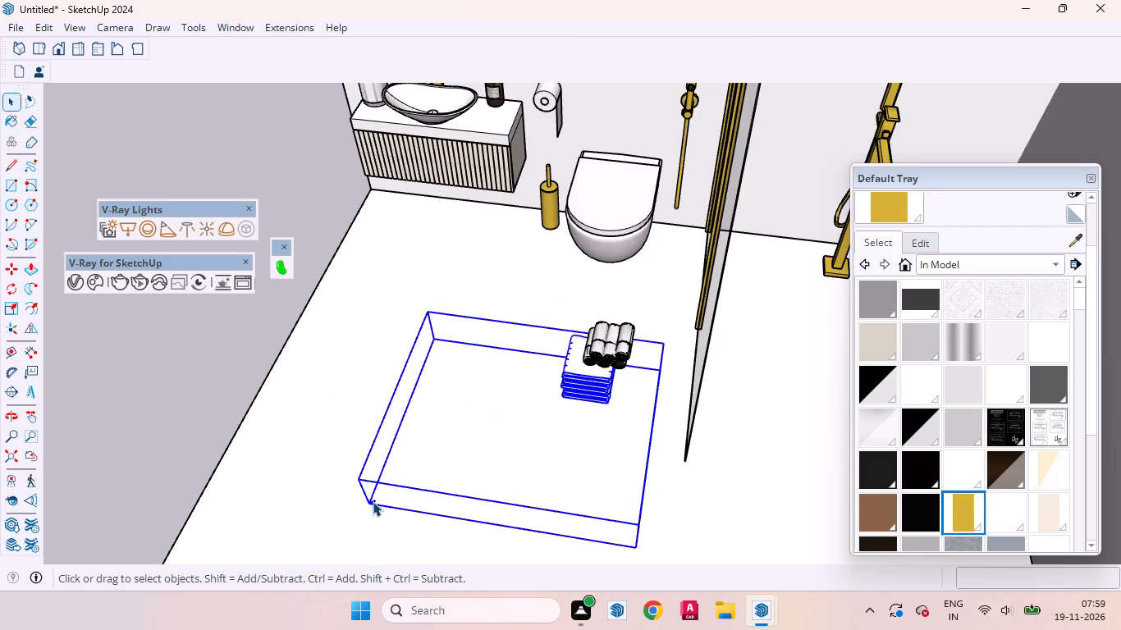
triple_click(373, 501)
key(Delete)
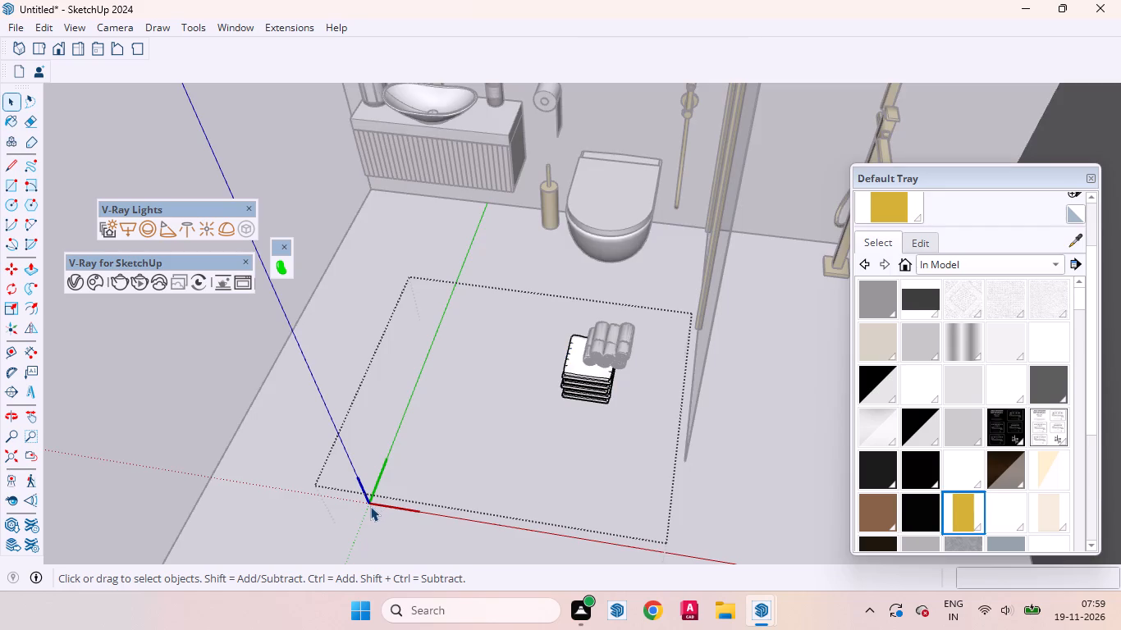
click(206, 477)
Rotate the folded towel stack 90 degrees on the floor plane about its bottom corner.
click(615, 389)
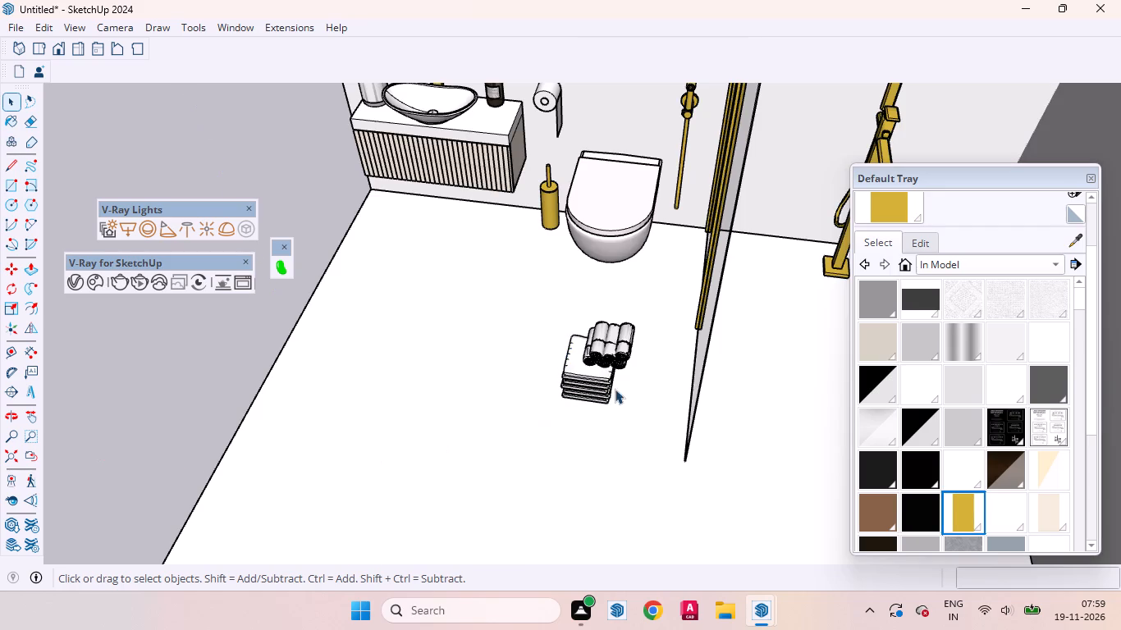
click(593, 386)
scroll(596, 384, up, 8)
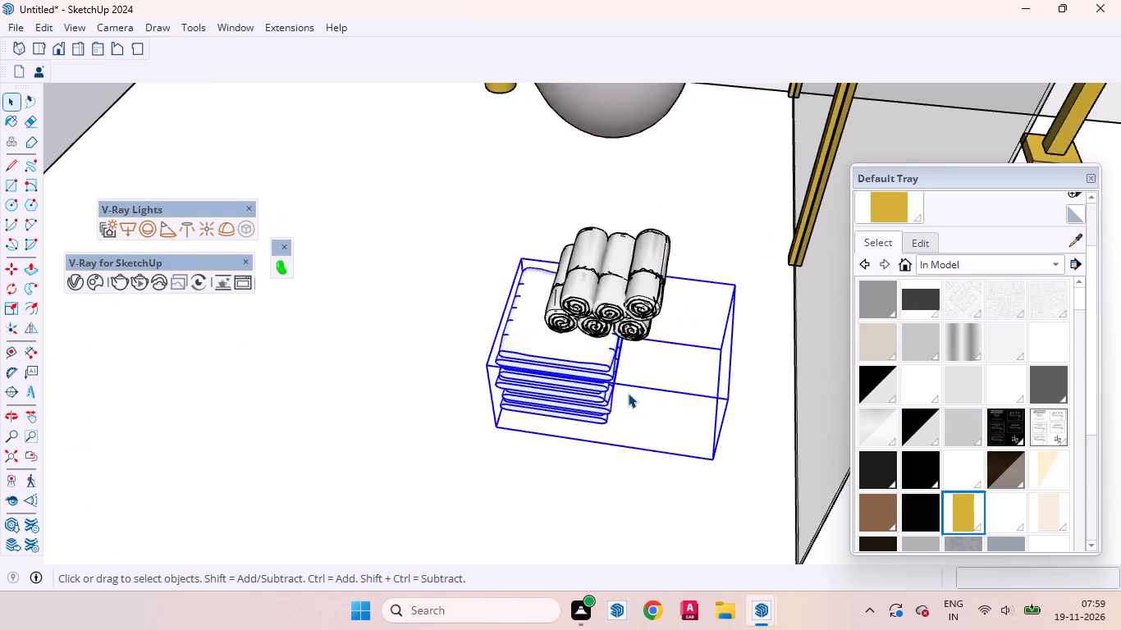
middle_drag(625, 396, 720, 336)
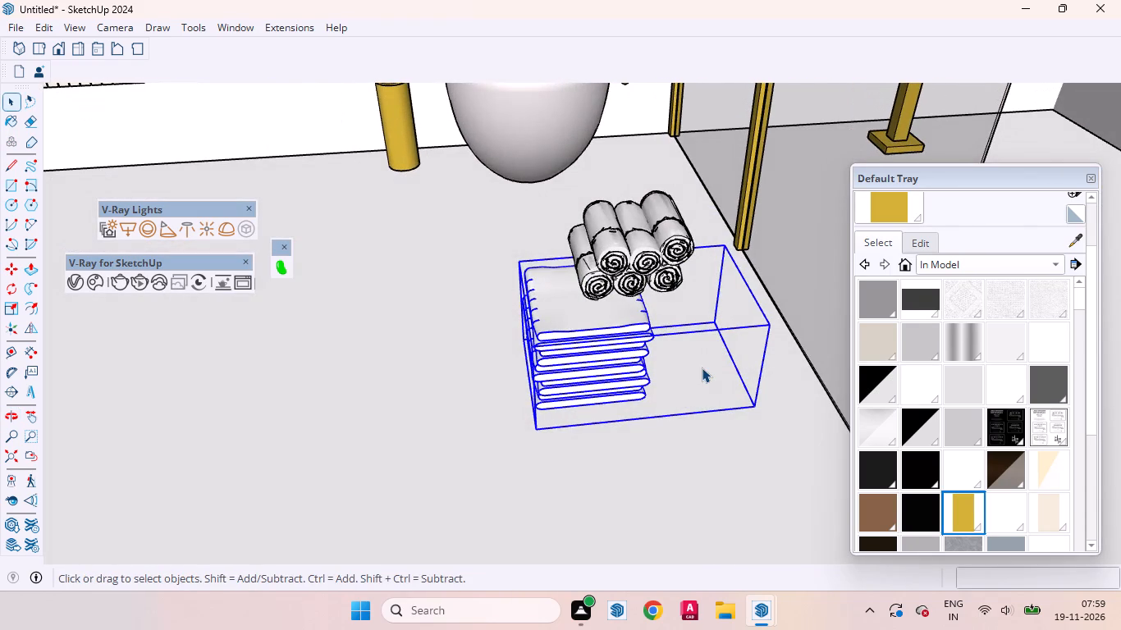
key(q)
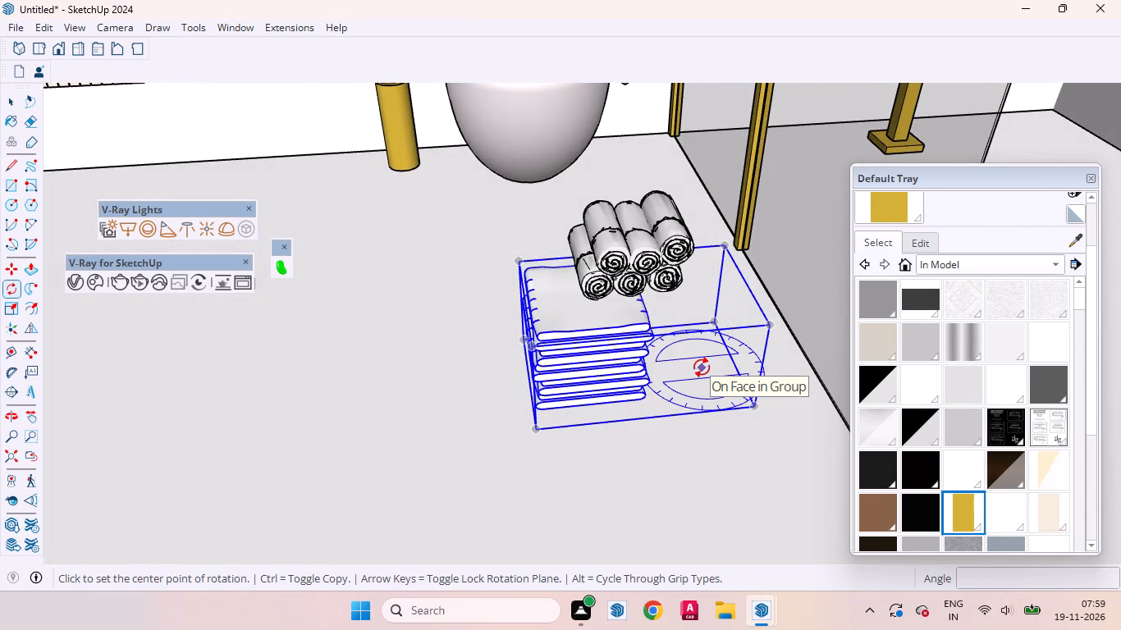
click(541, 428)
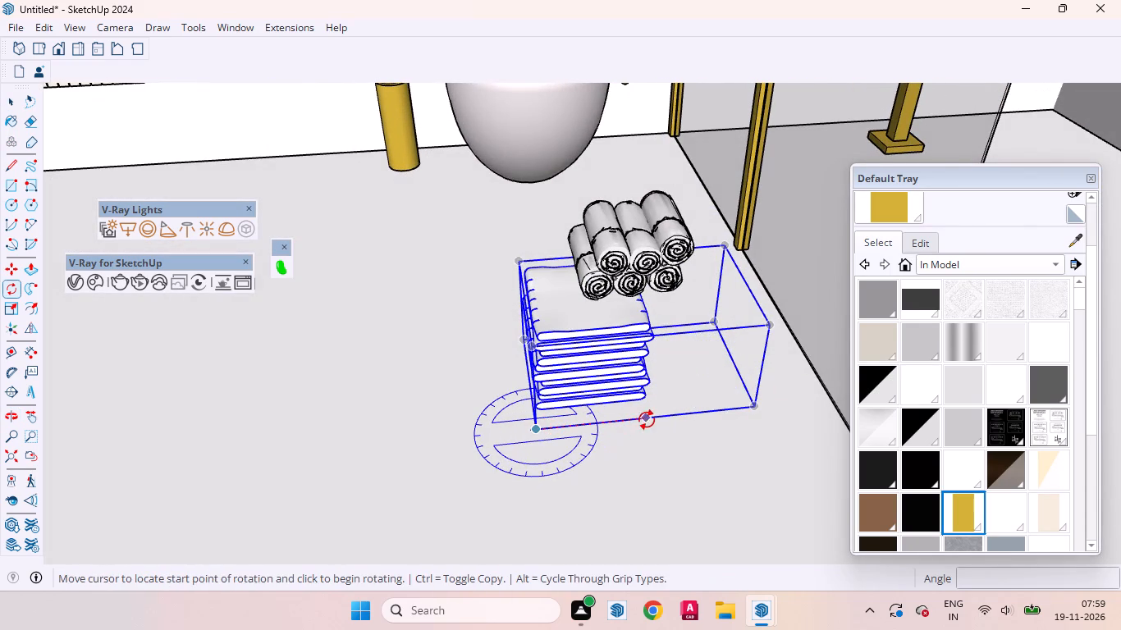
click(647, 420)
text(90)
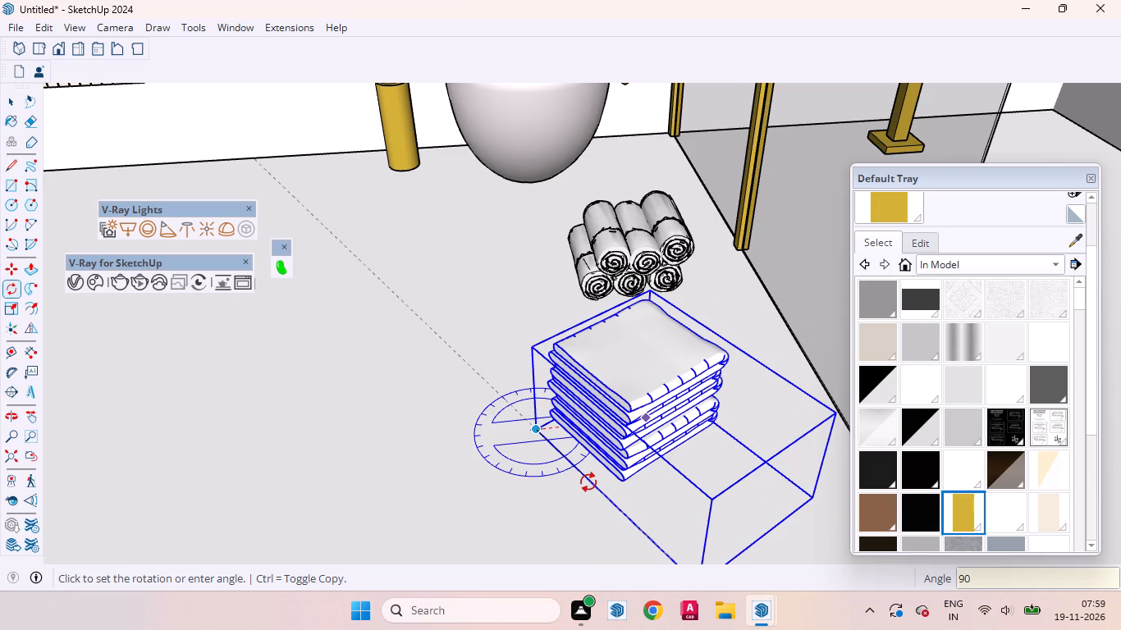
key(Return)
key(space)
scroll(456, 417, down, 5)
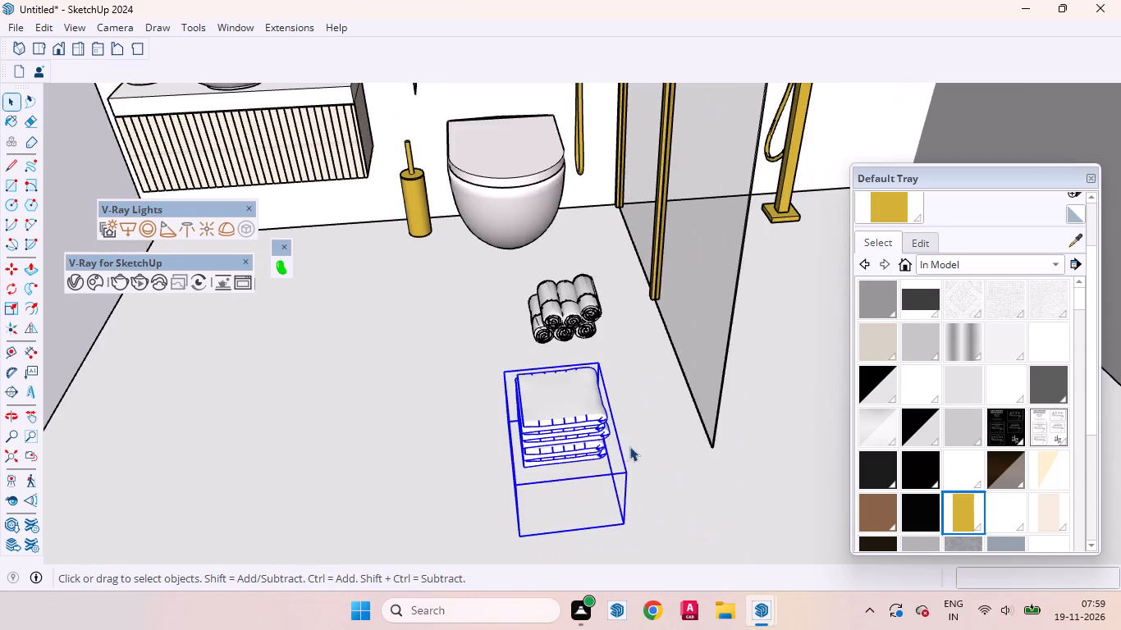
Move the folded towel stack by its bottom corner from the floor to the shower niche, beside the potted plant.
middle_drag(589, 457, 367, 434)
scroll(403, 389, up, 3)
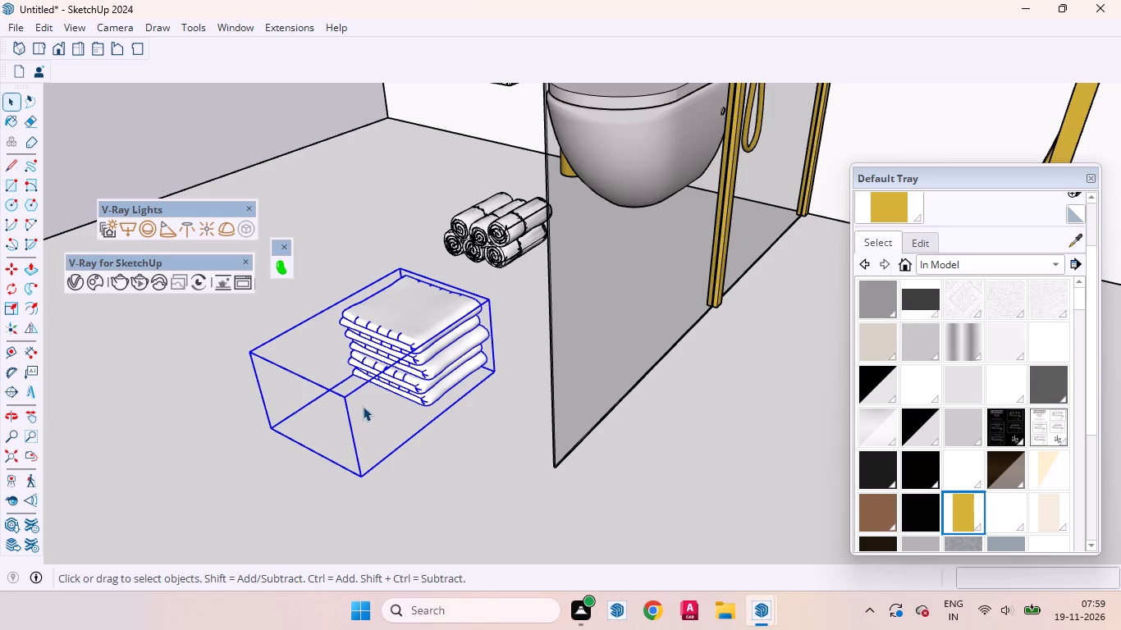
key(m)
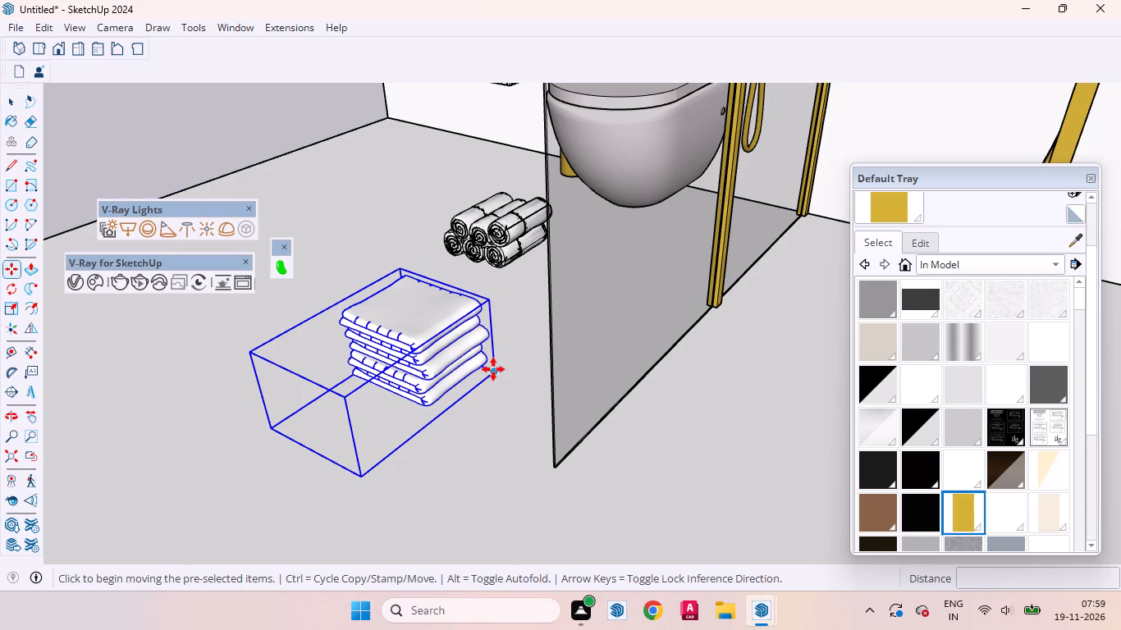
click(493, 369)
scroll(400, 463, down, 13)
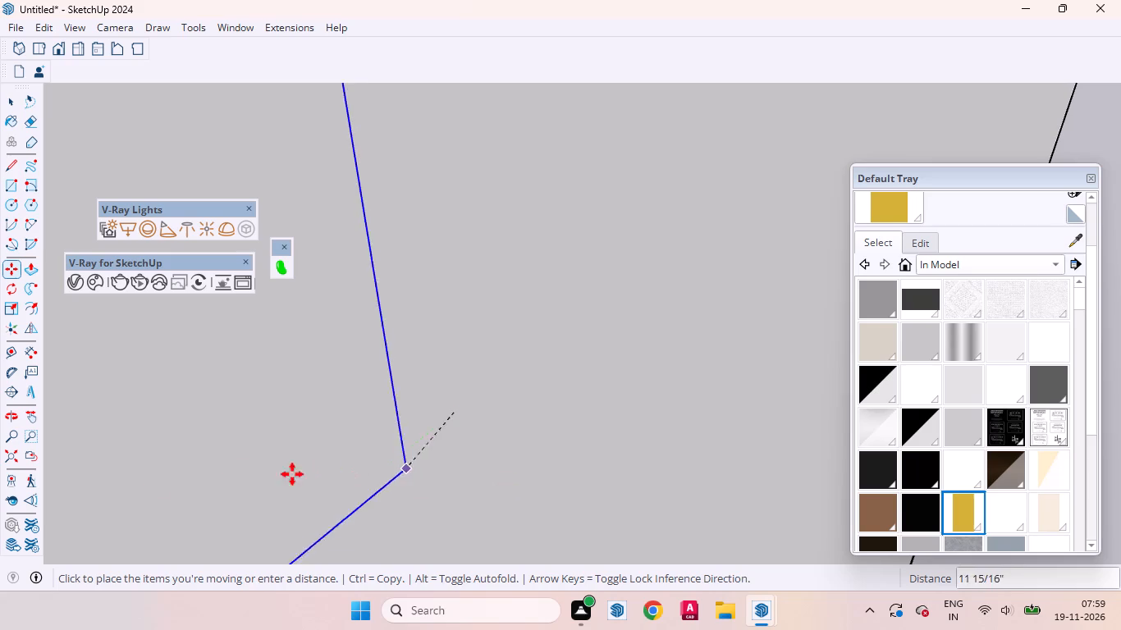
click(32, 460)
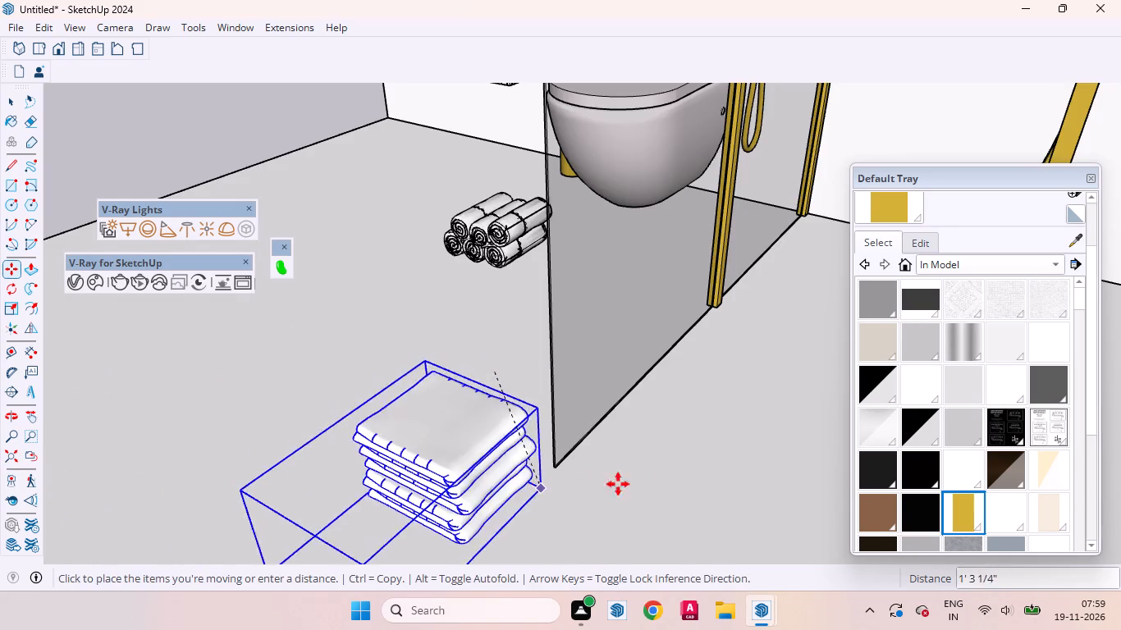
middle_drag(718, 476, 755, 449)
scroll(550, 485, down, 11)
middle_drag(580, 484, 637, 474)
scroll(598, 491, down, 9)
scroll(757, 182, up, 3)
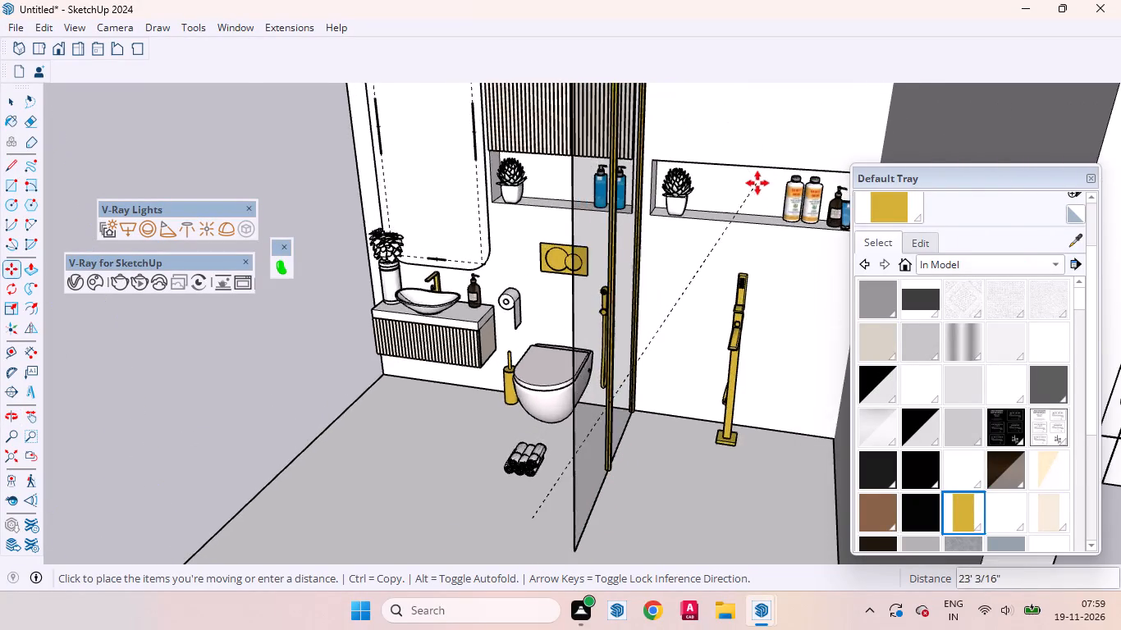
scroll(757, 183, up, 13)
click(739, 218)
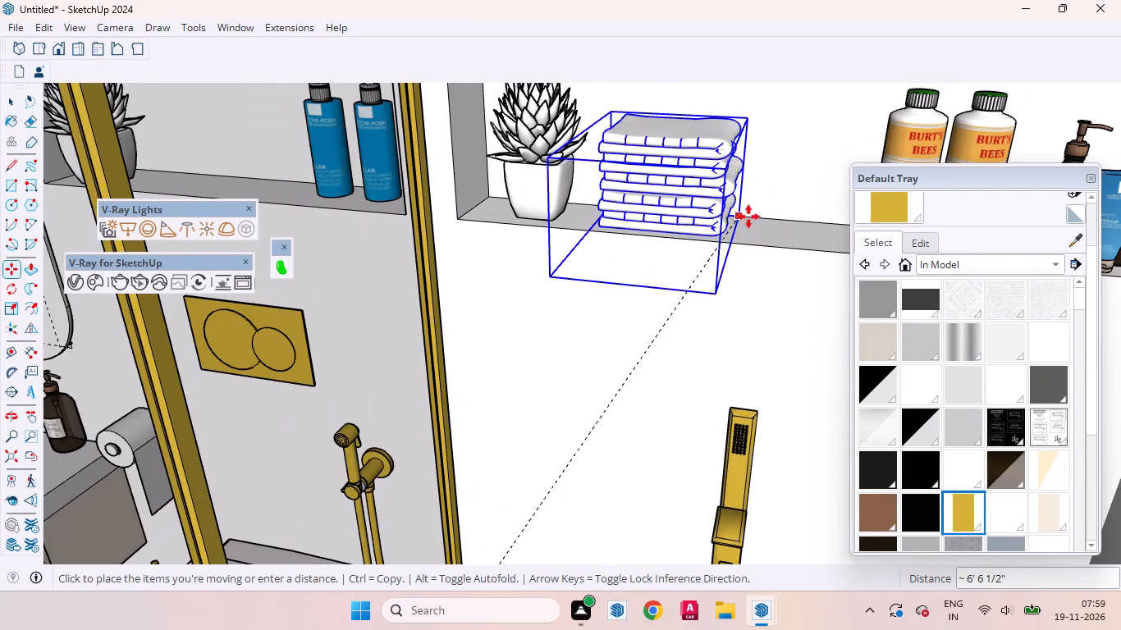
middle_drag(748, 236, 615, 299)
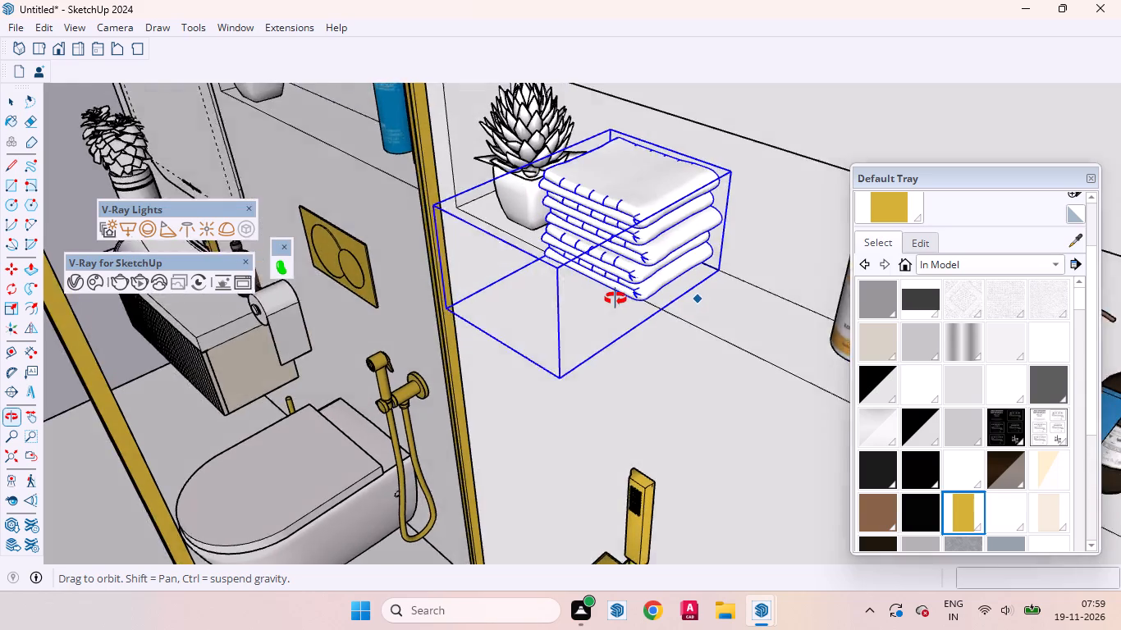
Lower the folded towel stack about 11/16" vertically onto the shower niche shelf.
middle_drag(615, 299, 586, 308)
scroll(660, 265, up, 11)
middle_drag(665, 319, 699, 256)
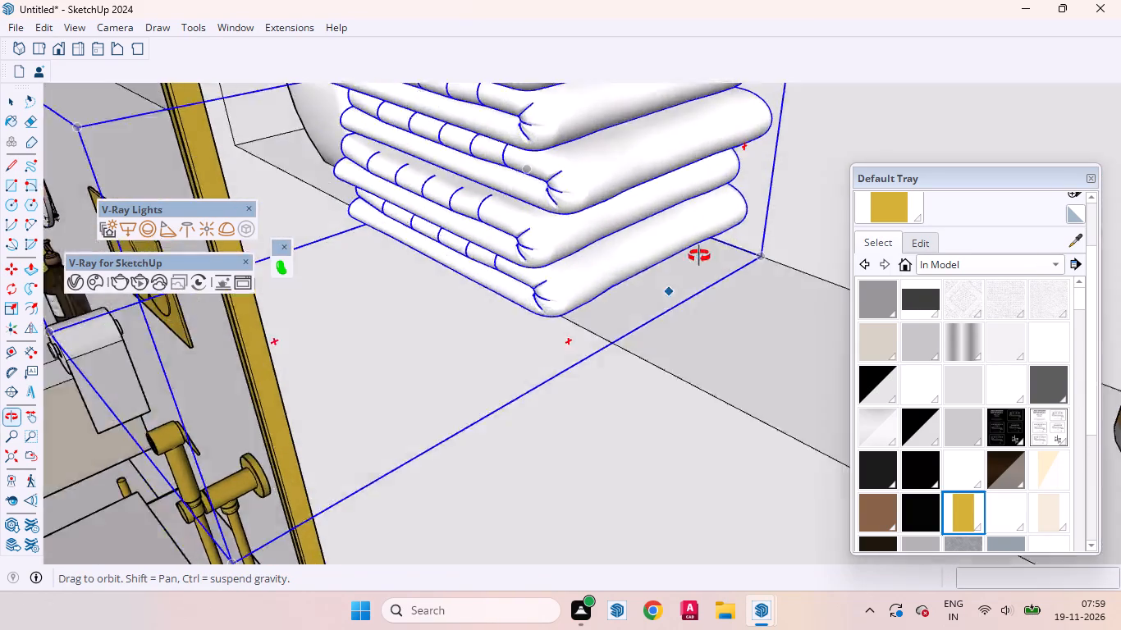
middle_drag(699, 256, 763, 182)
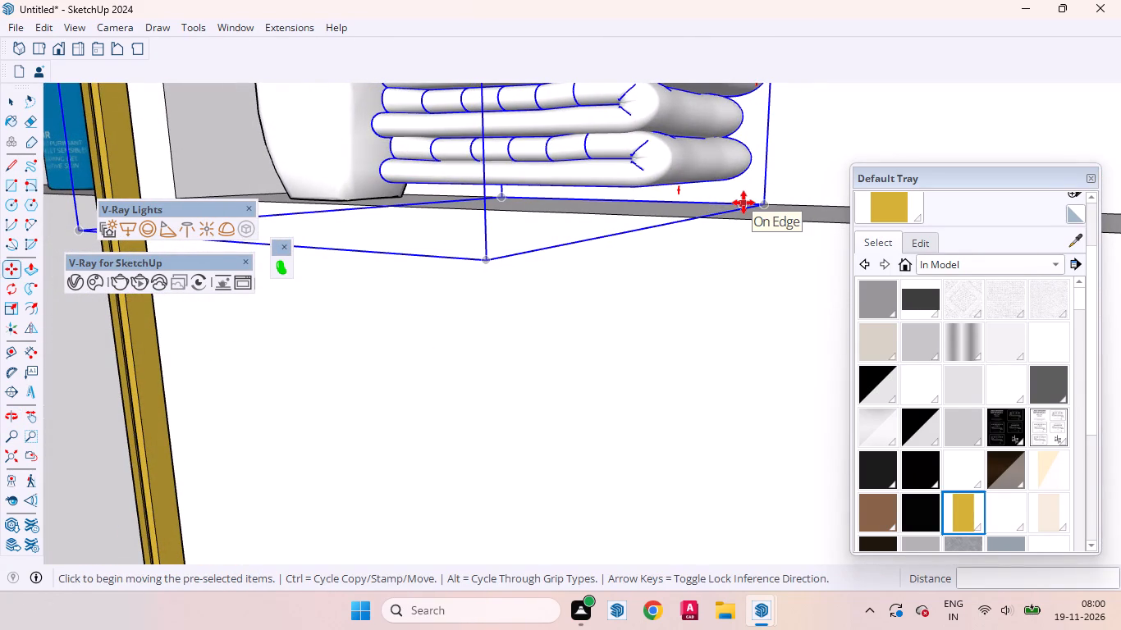
click(769, 158)
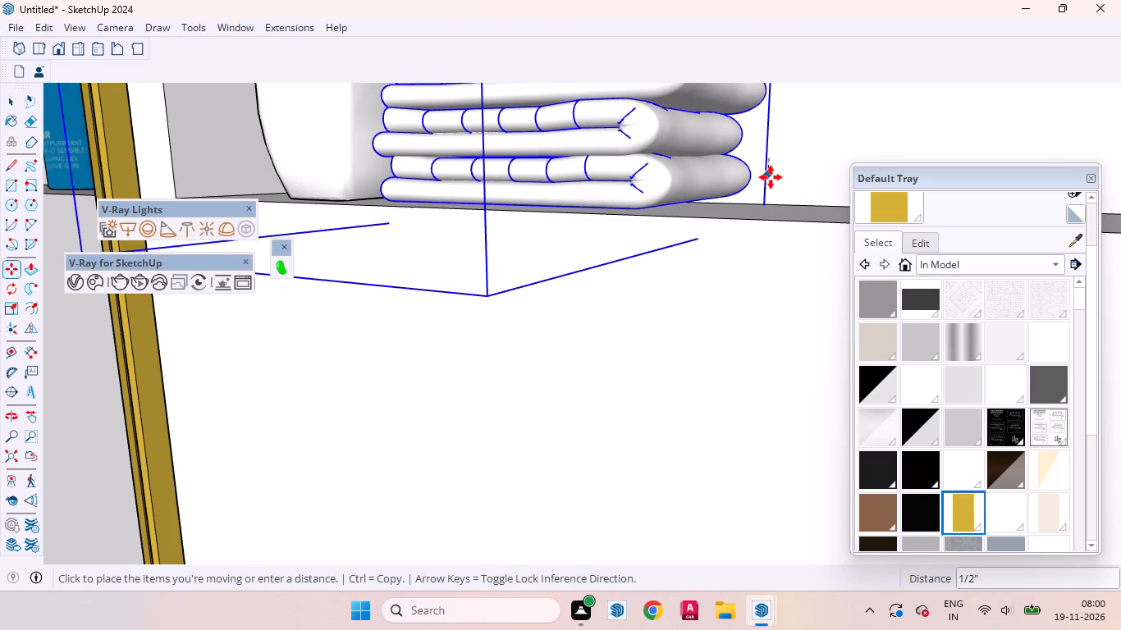
click(771, 181)
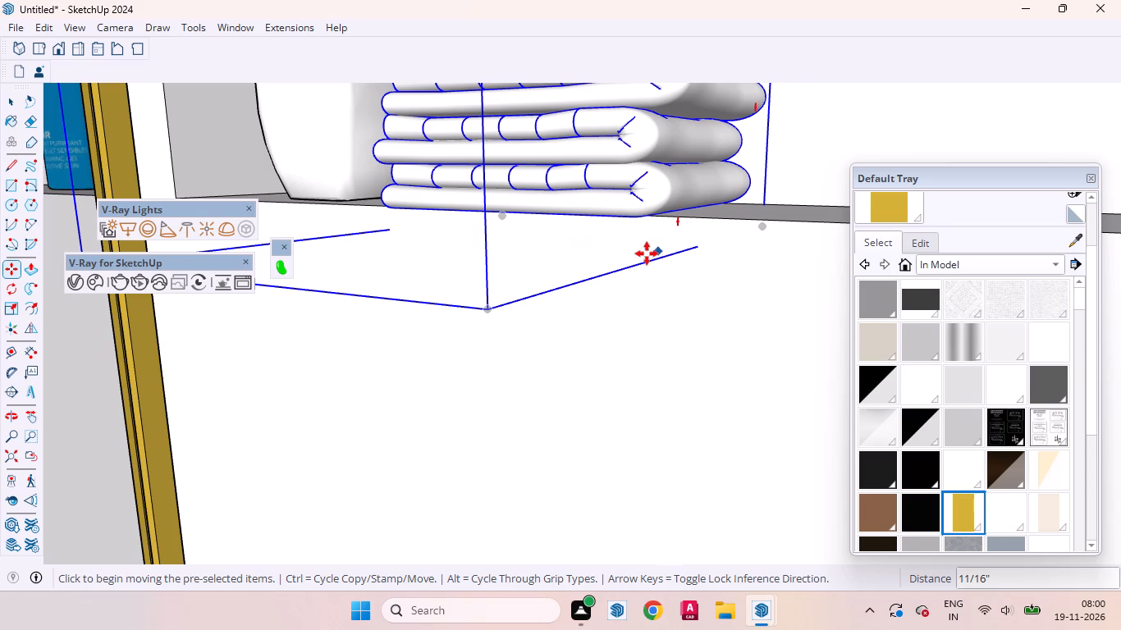
key(space)
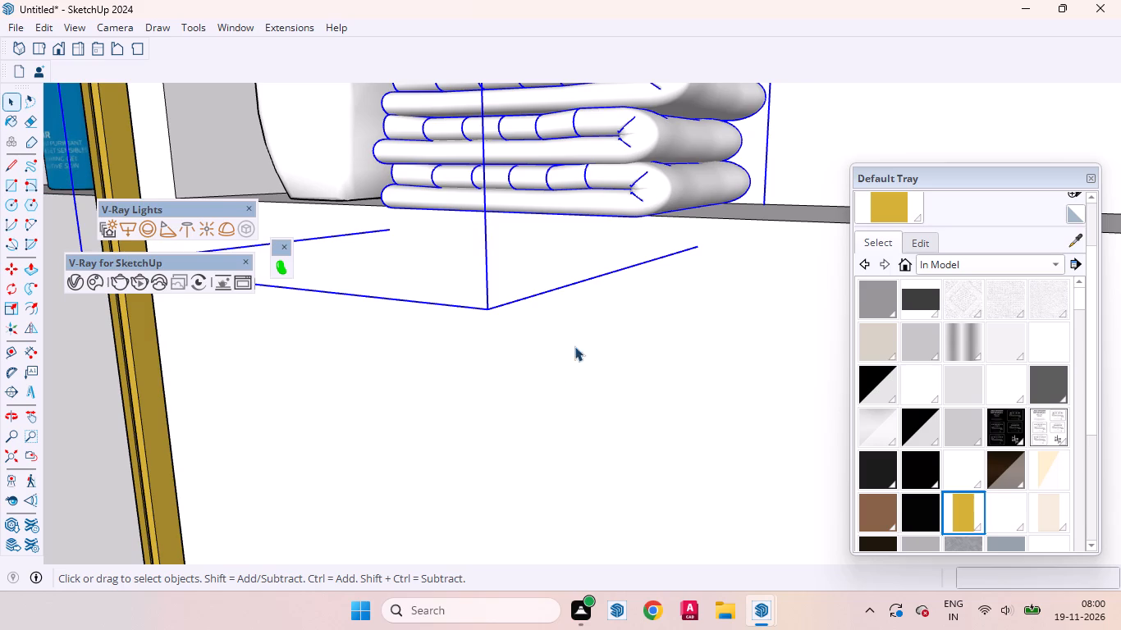
Clear the selection and review the whole bathroom, checking the styled niches and the rolled towels on the floor.
scroll(575, 346, down, 15)
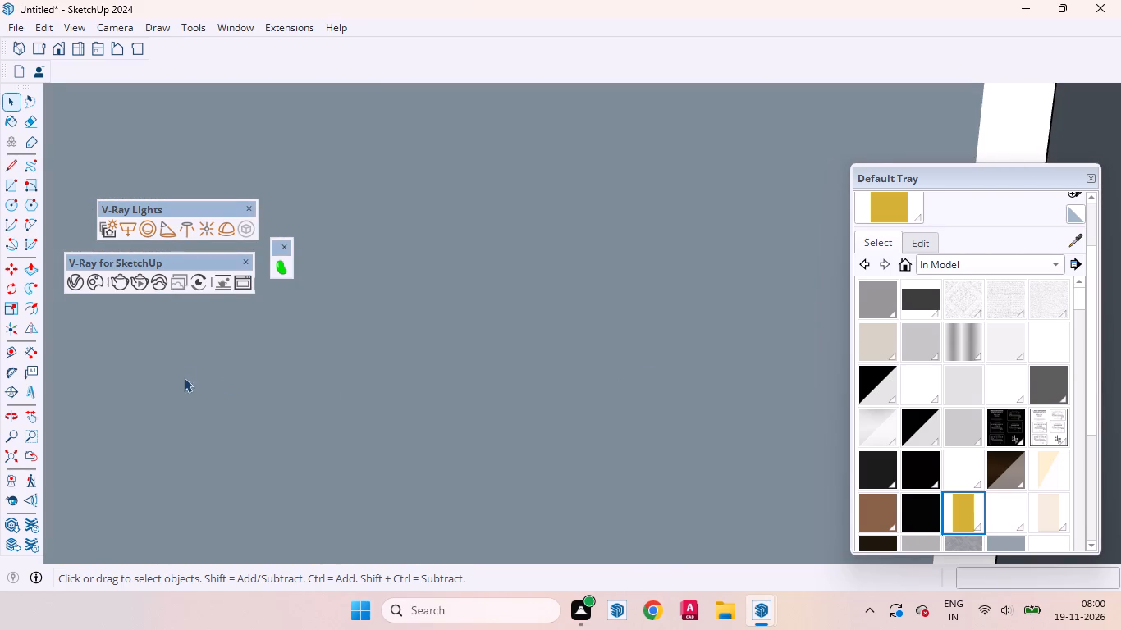
click(33, 461)
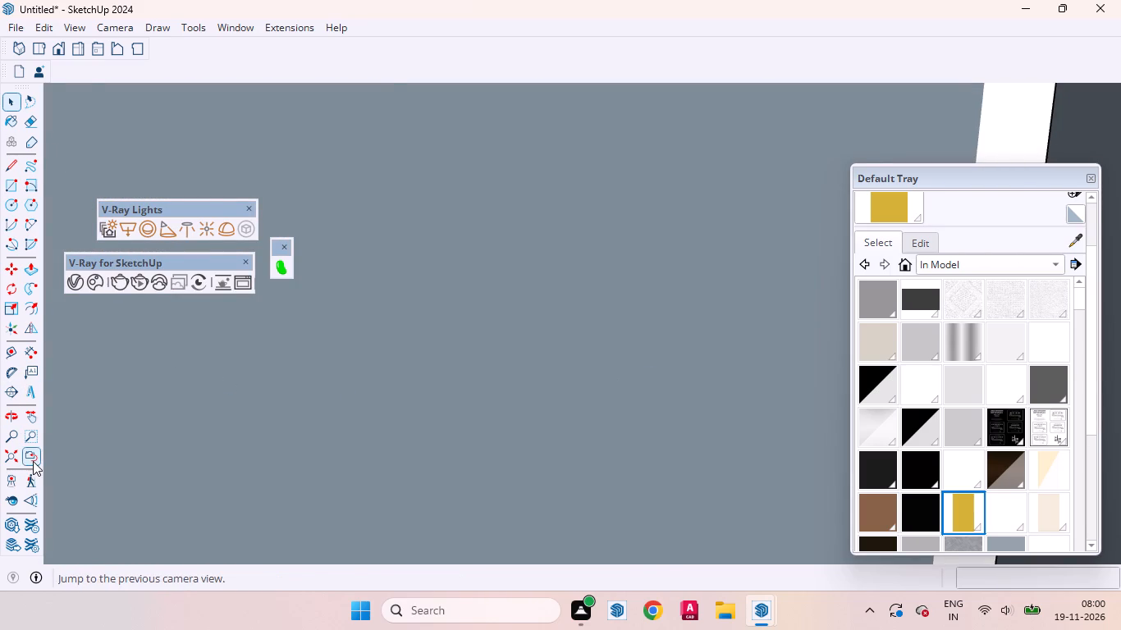
middle_drag(496, 422, 657, 444)
scroll(569, 421, down, 4)
scroll(519, 400, up, 1)
scroll(519, 403, down, 8)
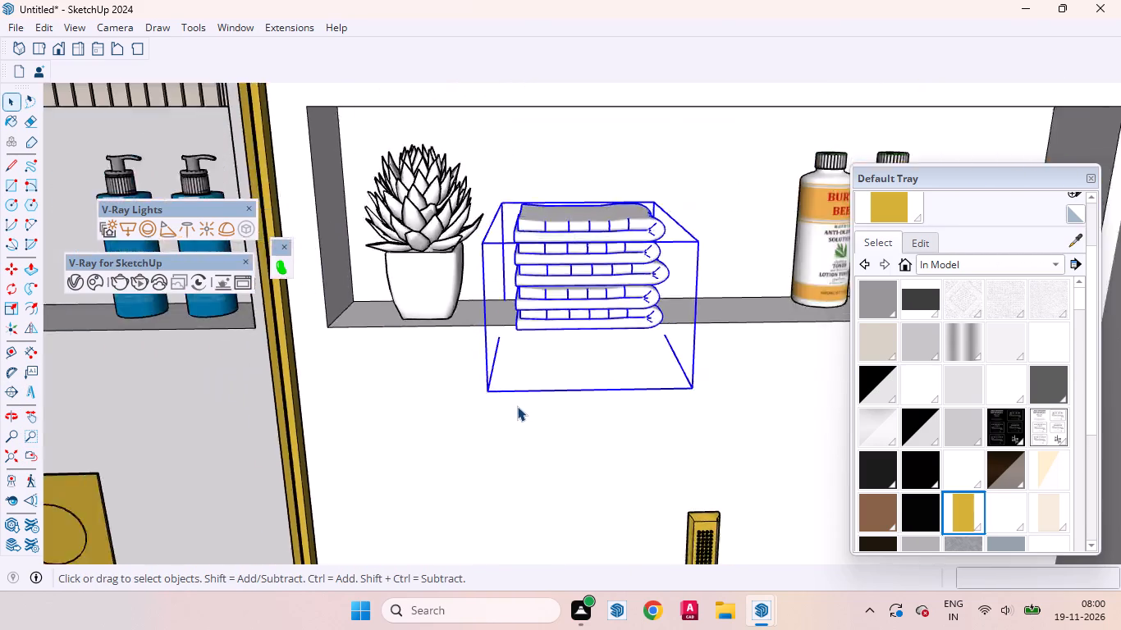
scroll(517, 406, down, 20)
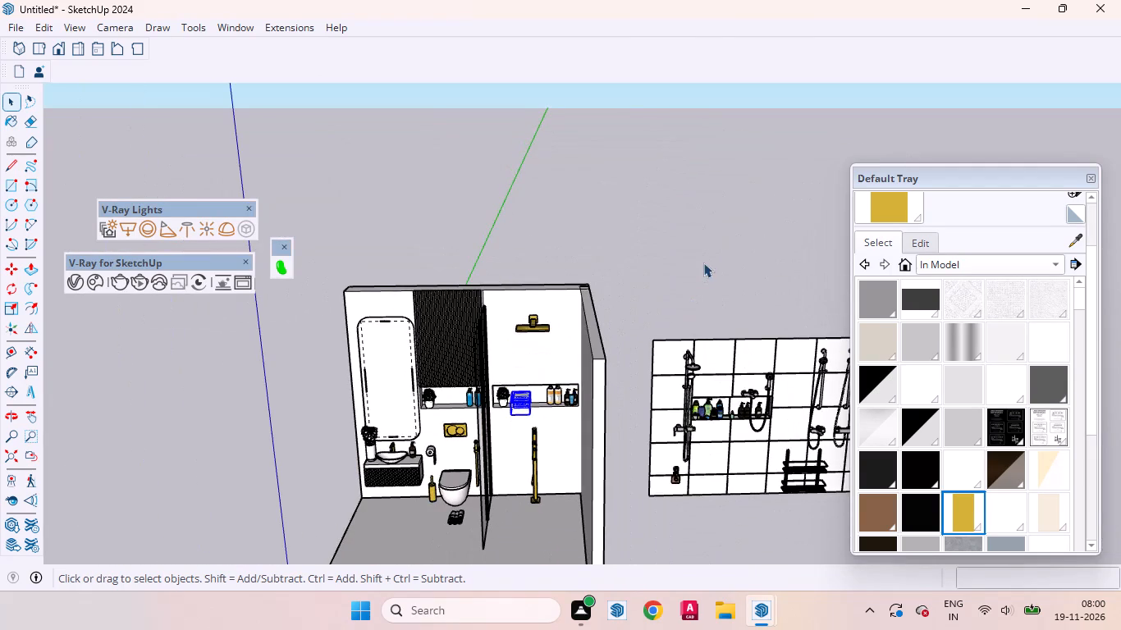
click(703, 262)
scroll(557, 398, up, 8)
scroll(579, 333, down, 1)
scroll(579, 331, up, 1)
scroll(580, 326, down, 1)
scroll(582, 320, up, 1)
scroll(585, 271, down, 5)
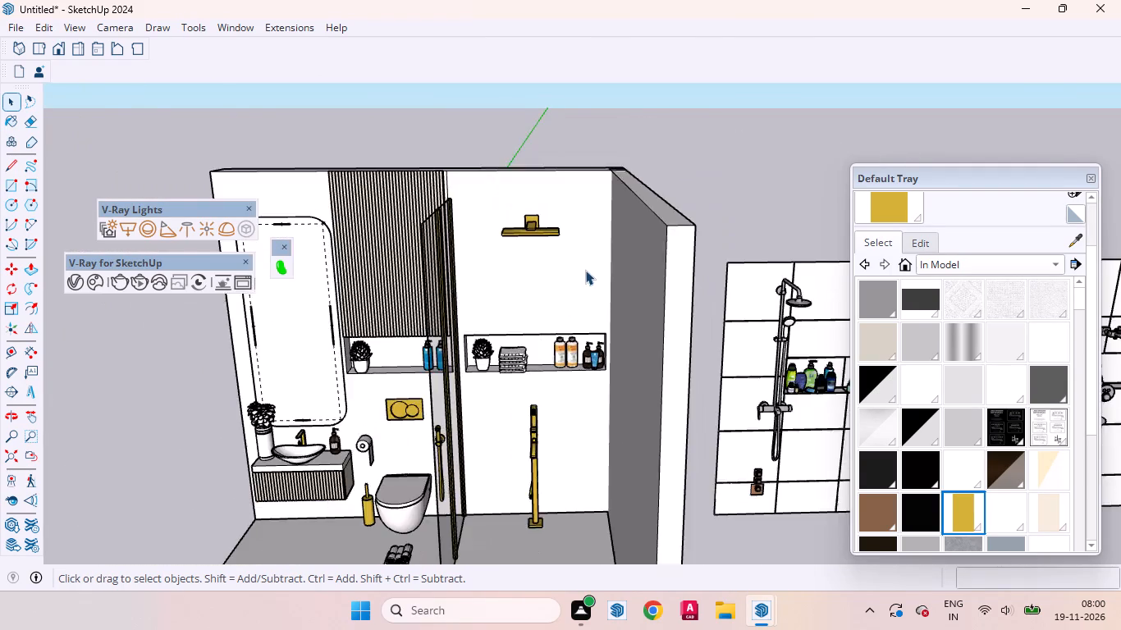
scroll(585, 270, down, 6)
scroll(451, 468, up, 15)
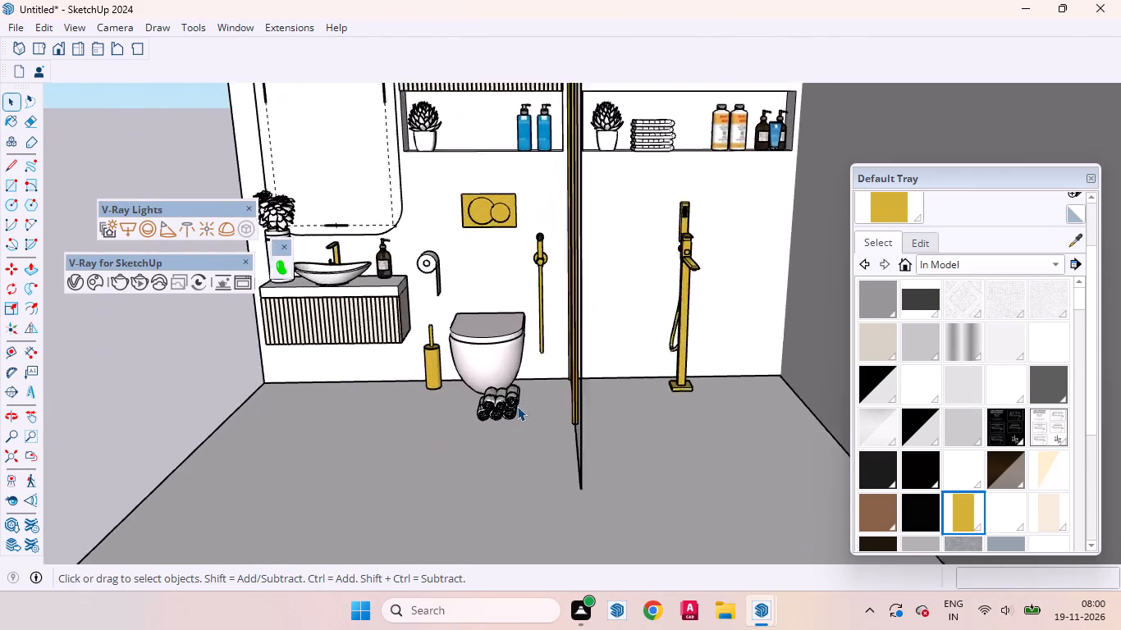
scroll(517, 406, up, 4)
scroll(444, 459, down, 4)
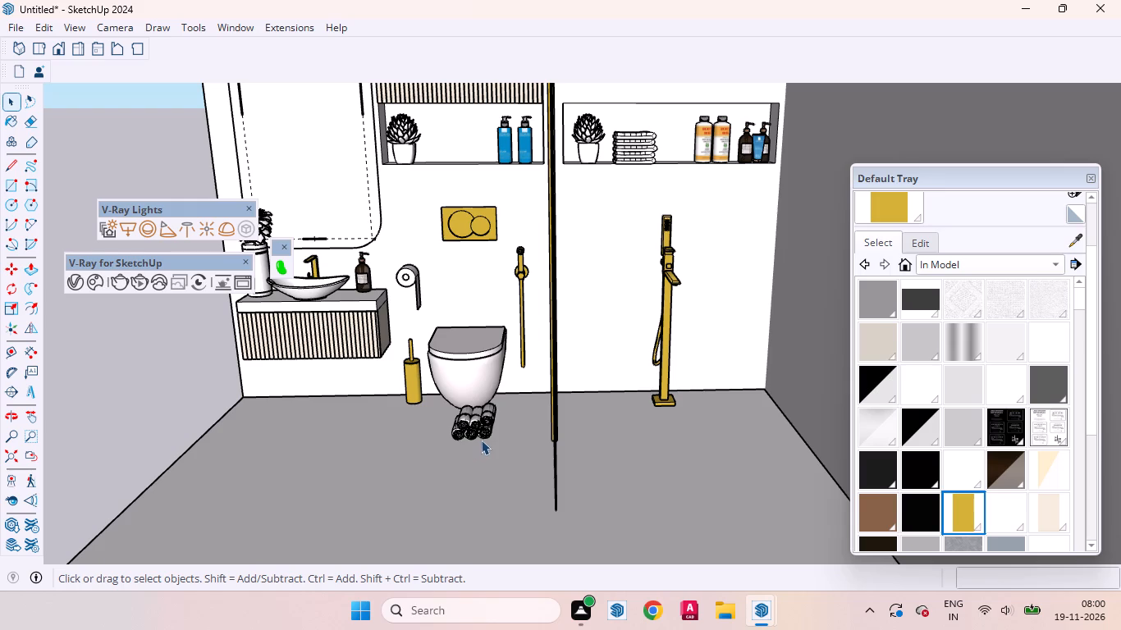
scroll(490, 424, up, 3)
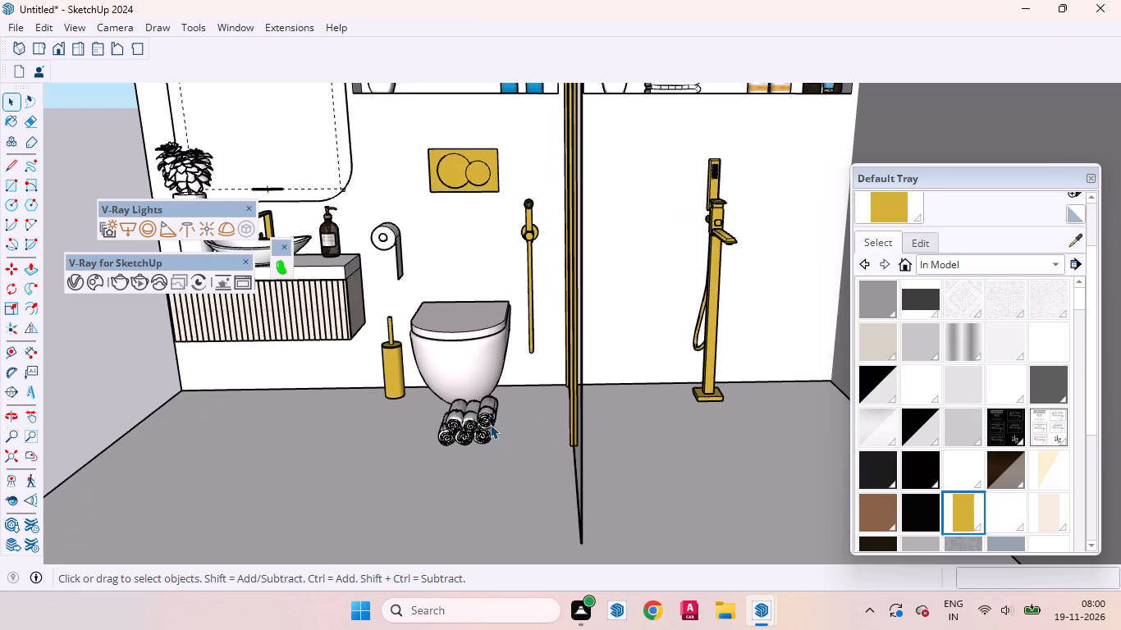
scroll(489, 436, down, 2)
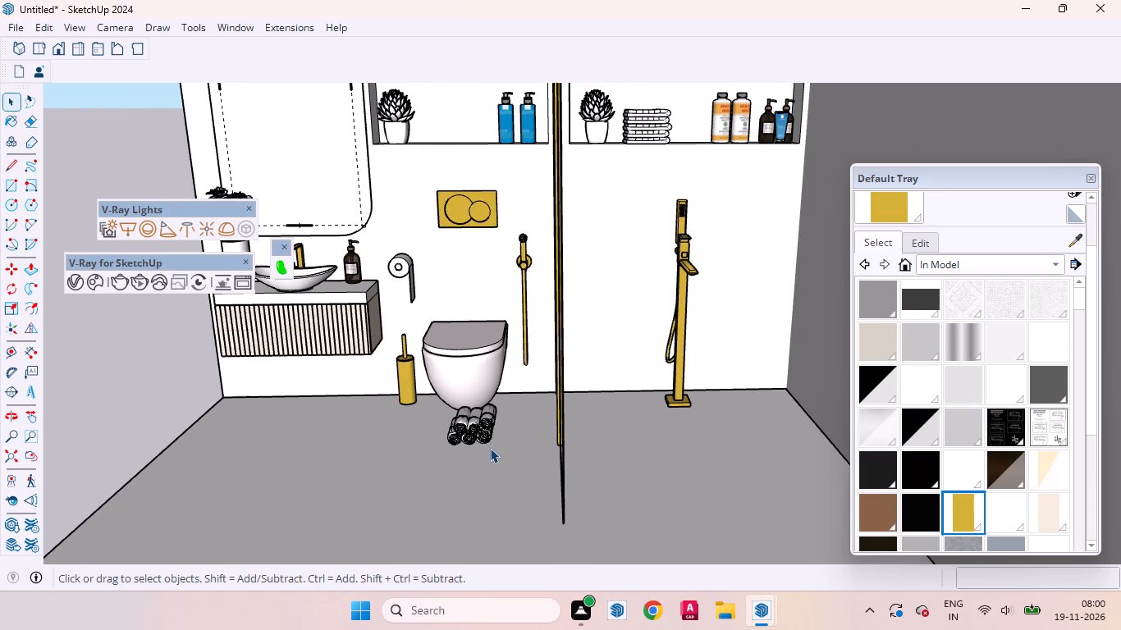
scroll(490, 448, up, 1)
scroll(490, 455, down, 2)
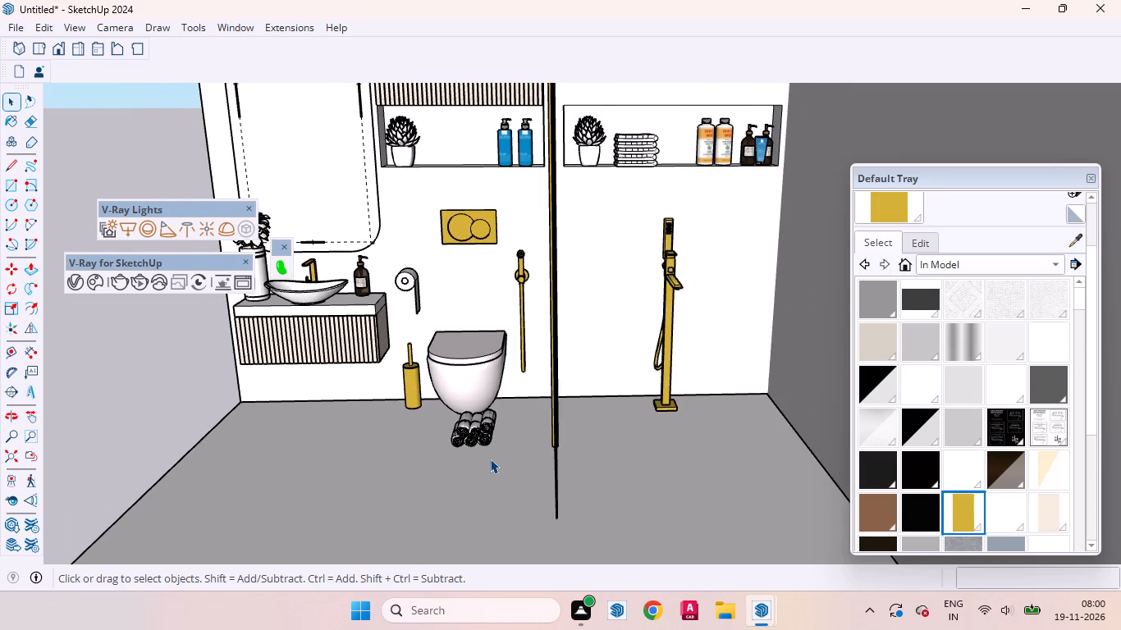
scroll(490, 459, up, 2)
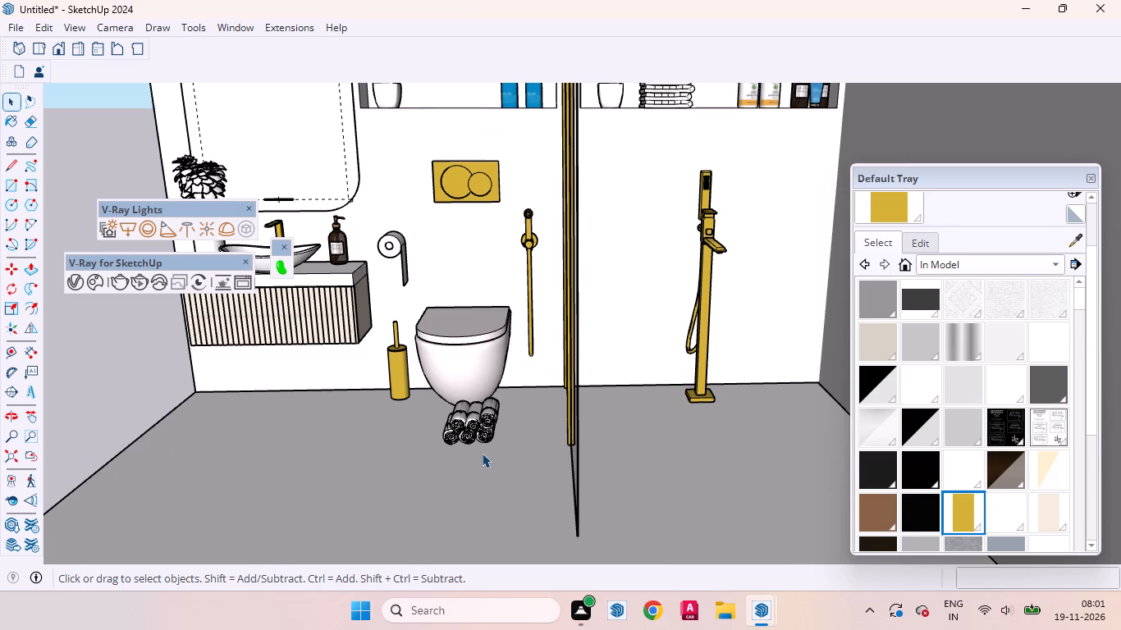
scroll(474, 492, down, 1)
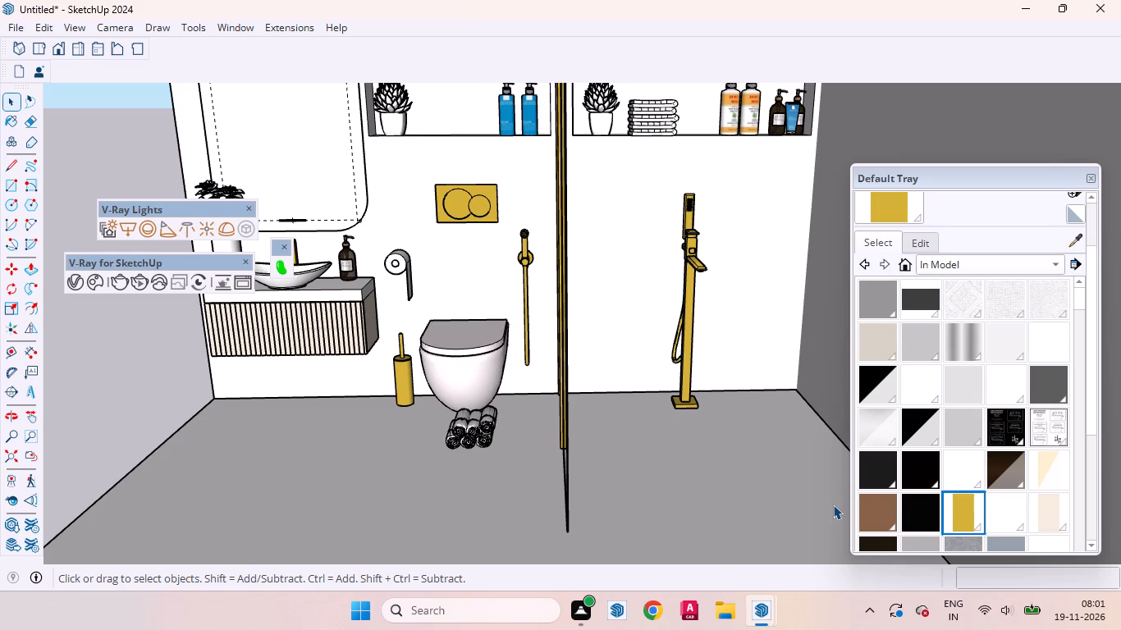
Move one group of three rolled towels by its bottom corner from the floor to the shower niche, between the folded stack and the lotion bottles.
click(481, 431)
scroll(467, 431, up, 16)
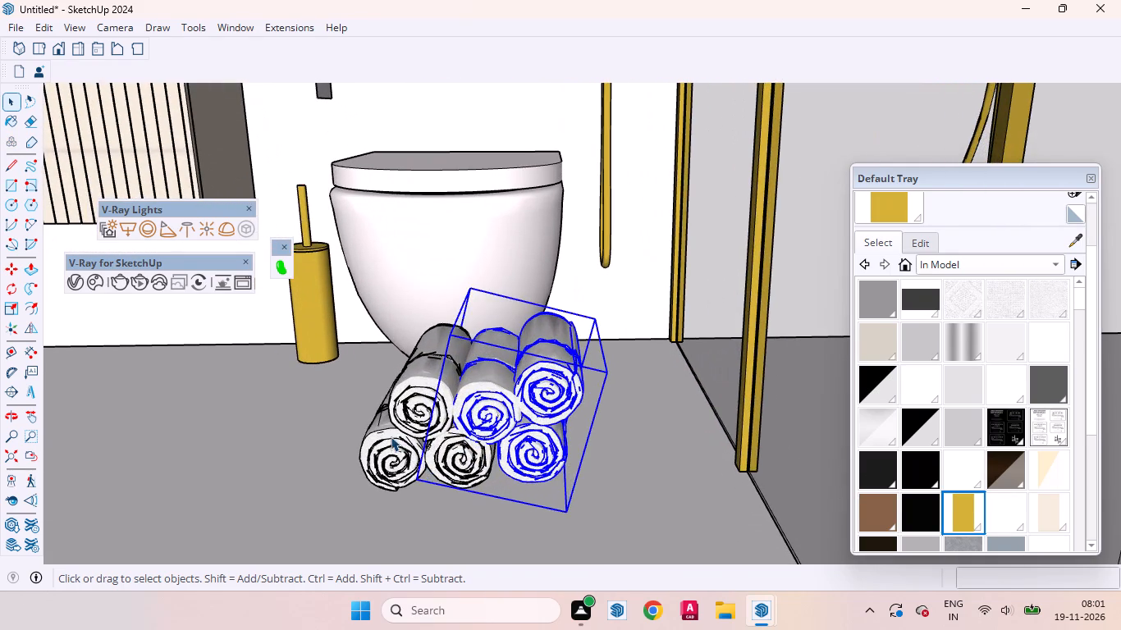
click(391, 436)
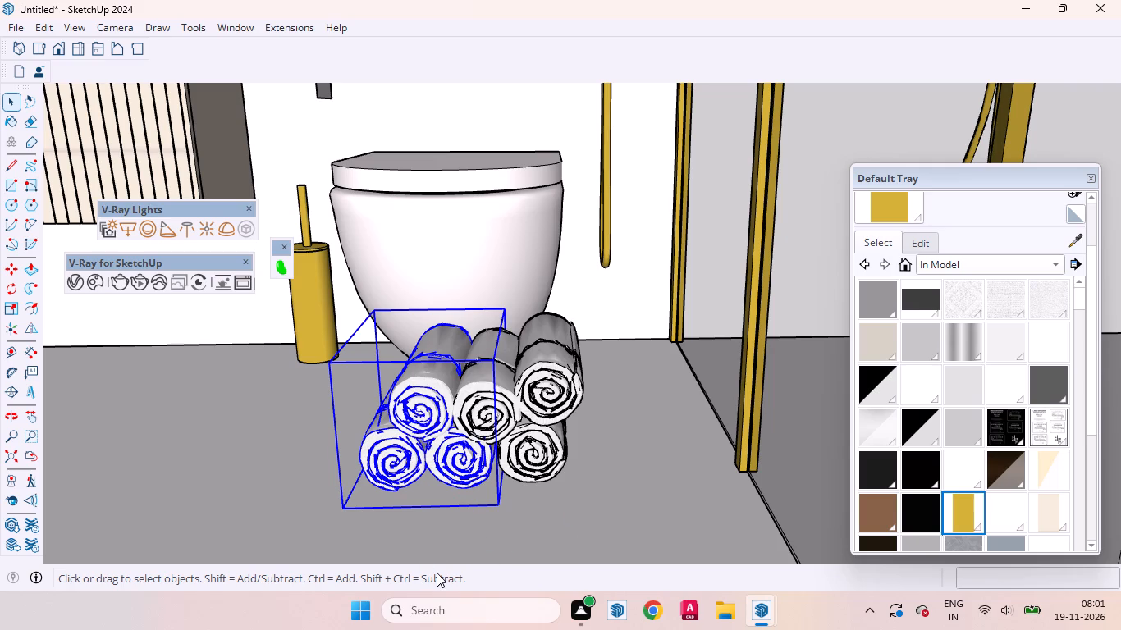
key(m)
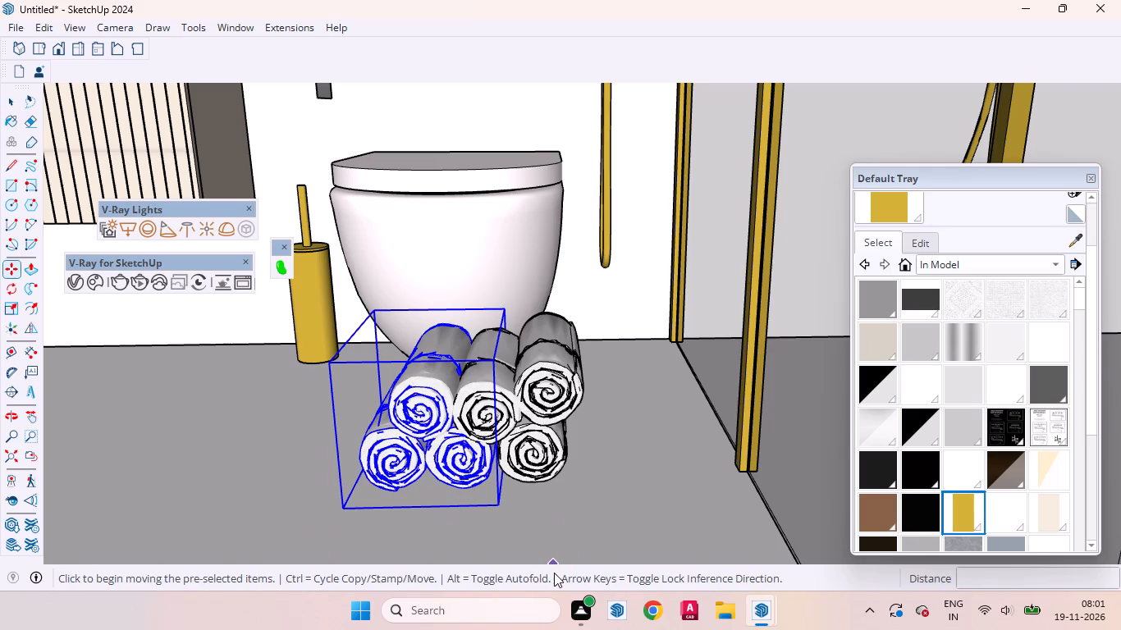
click(501, 504)
scroll(449, 535, down, 17)
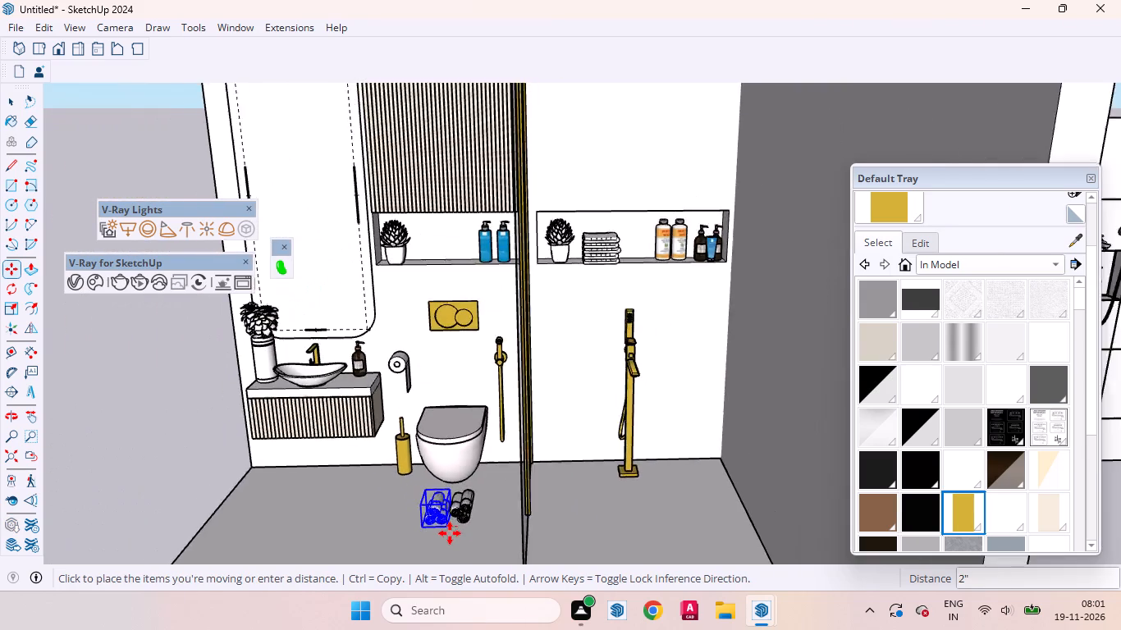
scroll(450, 533, down, 3)
scroll(447, 340, up, 6)
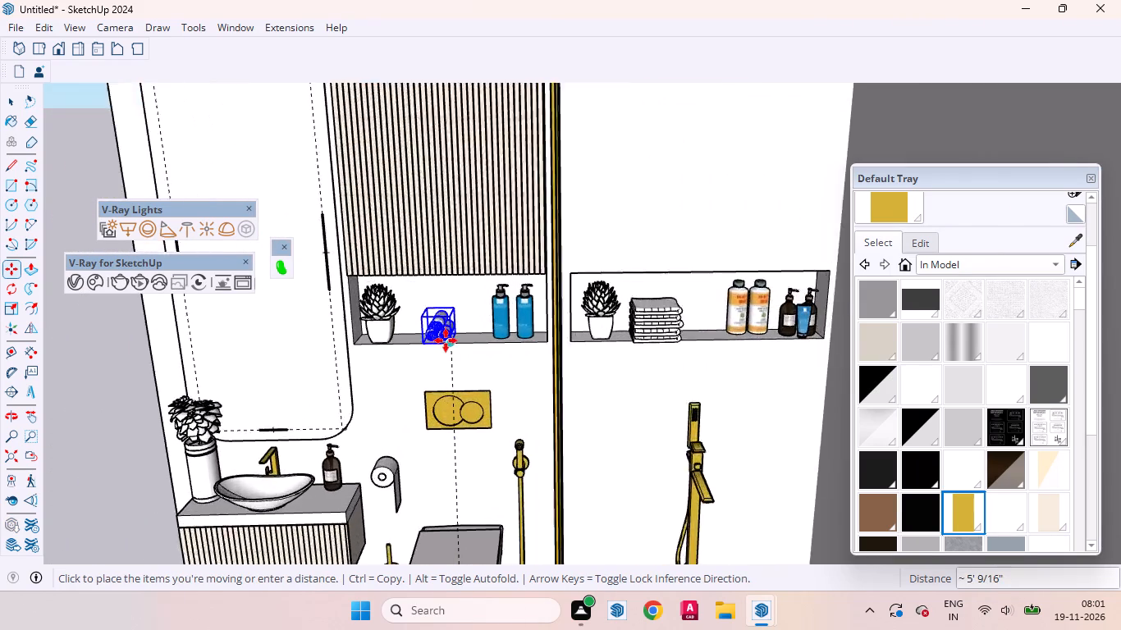
scroll(446, 340, up, 6)
scroll(439, 367, down, 6)
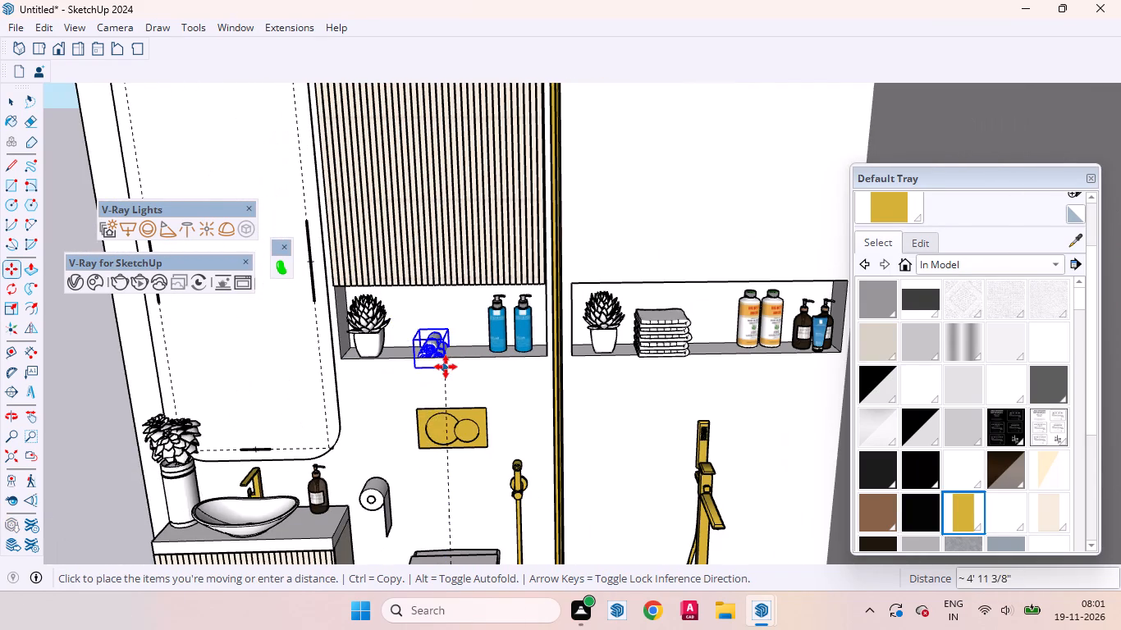
scroll(408, 386, down, 4)
scroll(620, 367, up, 4)
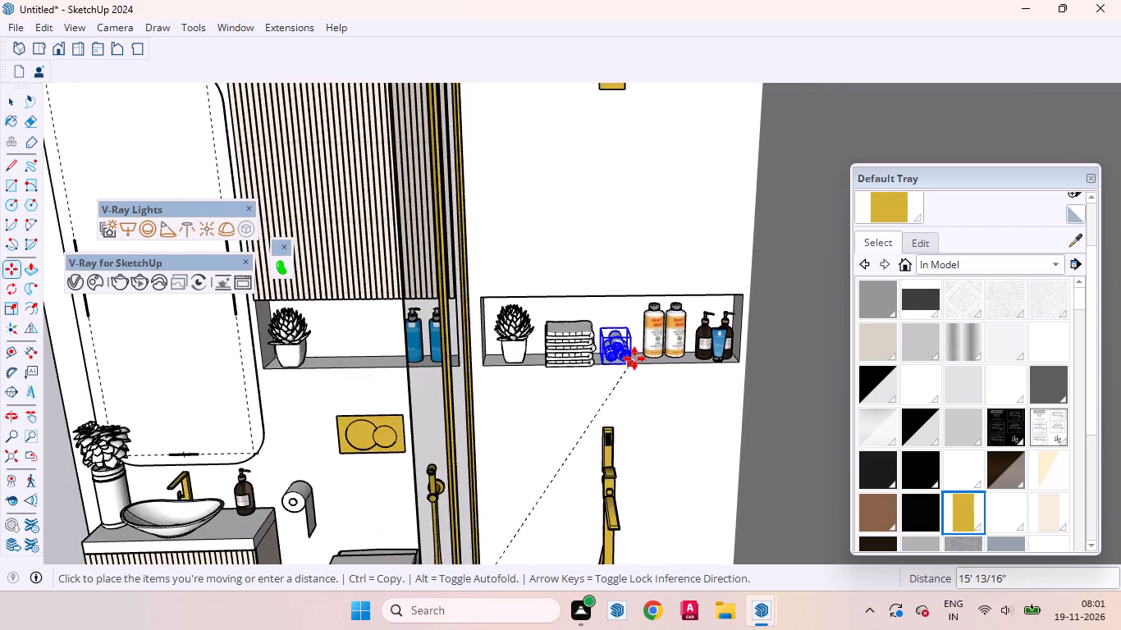
scroll(634, 358, up, 7)
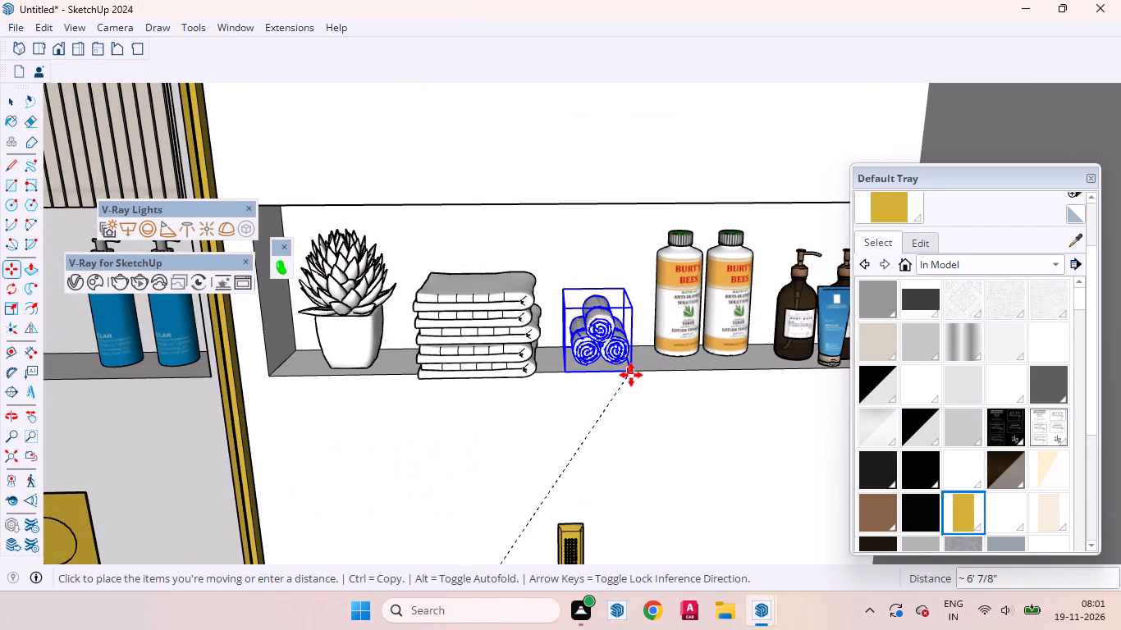
click(620, 370)
Lower the three rolled towels about 3/4" vertically toward the shower niche shelf.
scroll(644, 350, up, 9)
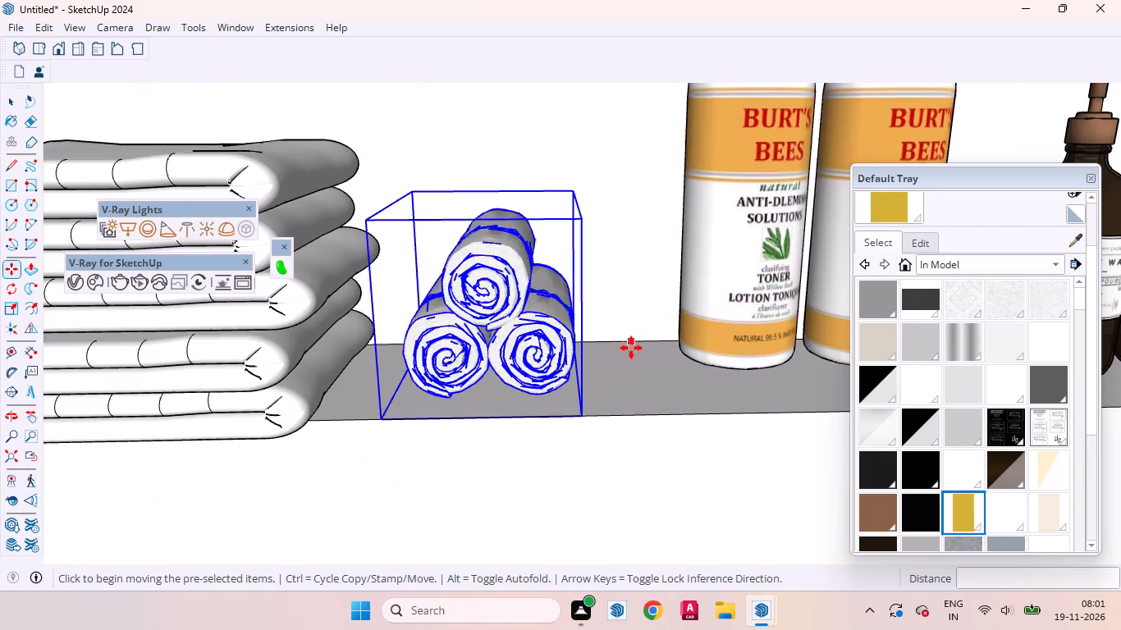
middle_drag(587, 402, 583, 323)
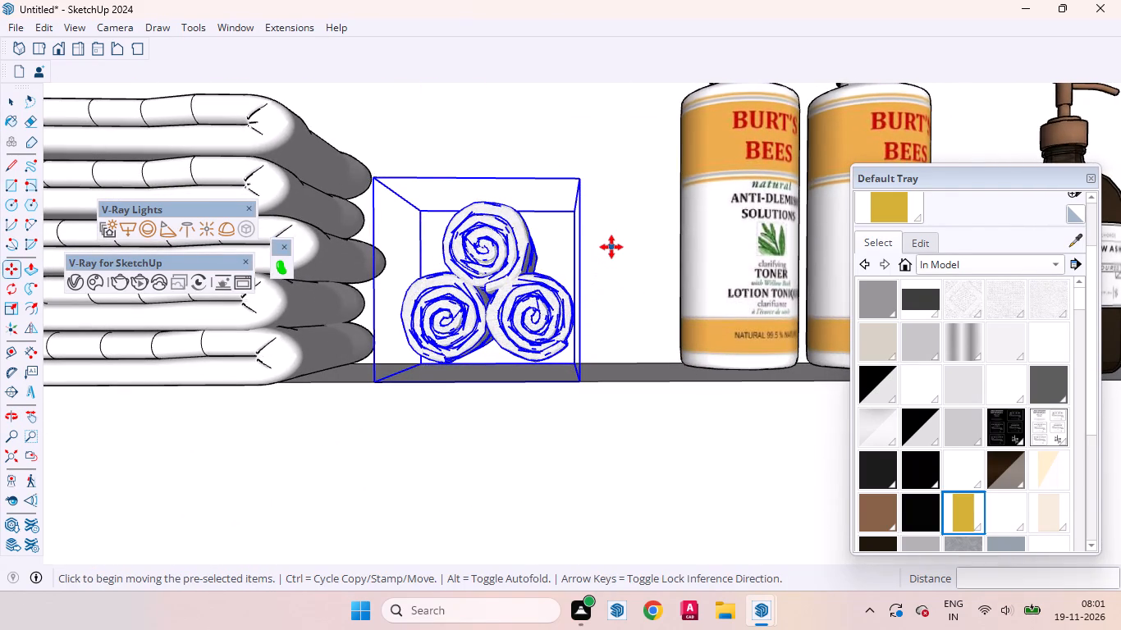
click(611, 247)
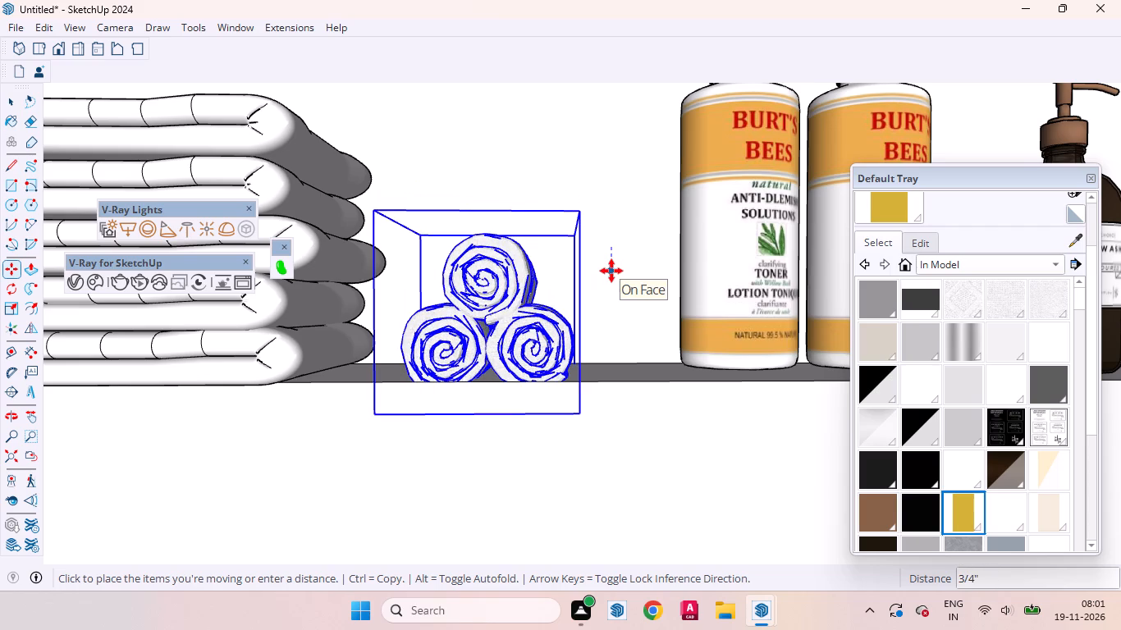
click(611, 271)
Raise the three rolled towels about 3/16" so their undersides rest on the shower niche shelf, and deselect them.
scroll(597, 333, up, 4)
middle_drag(599, 364, 593, 379)
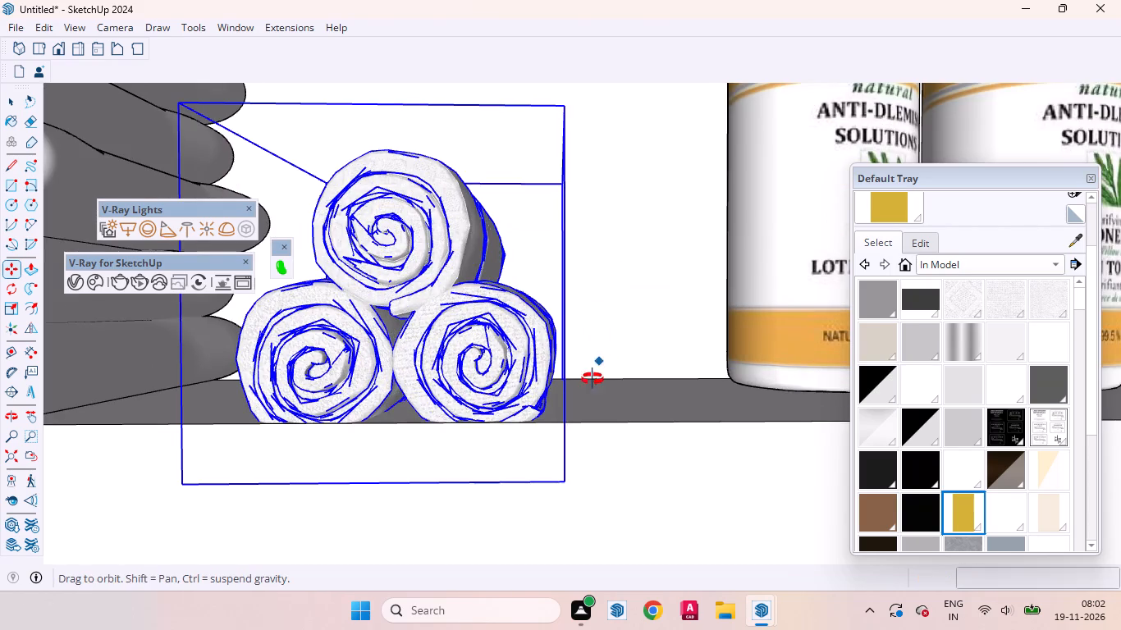
middle_drag(593, 379, 345, 562)
scroll(560, 385, up, 1)
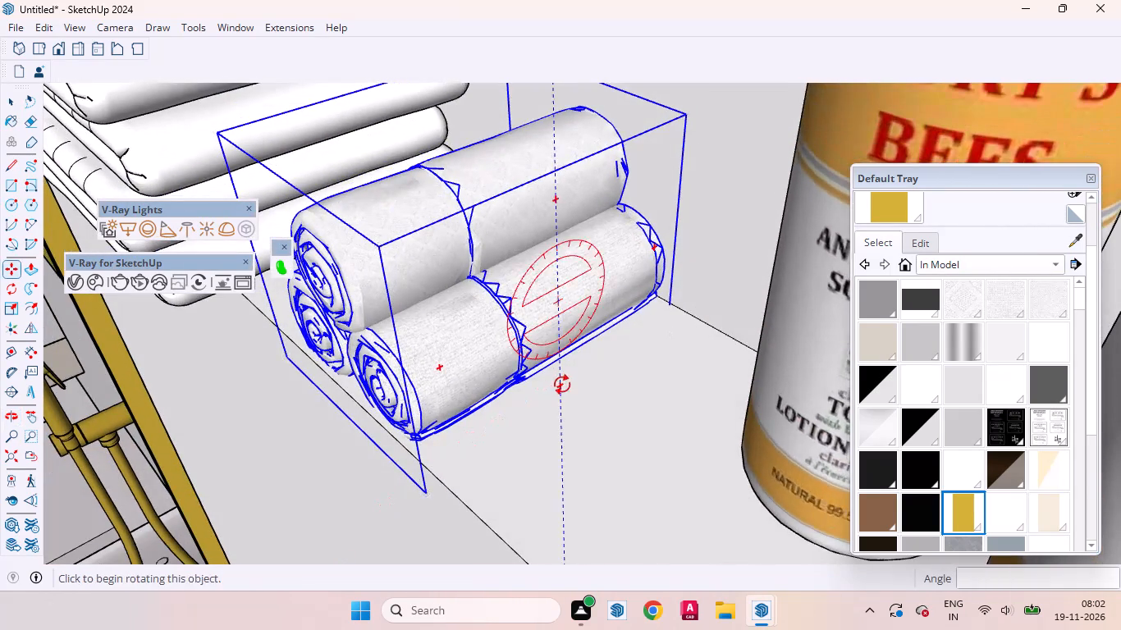
click(660, 350)
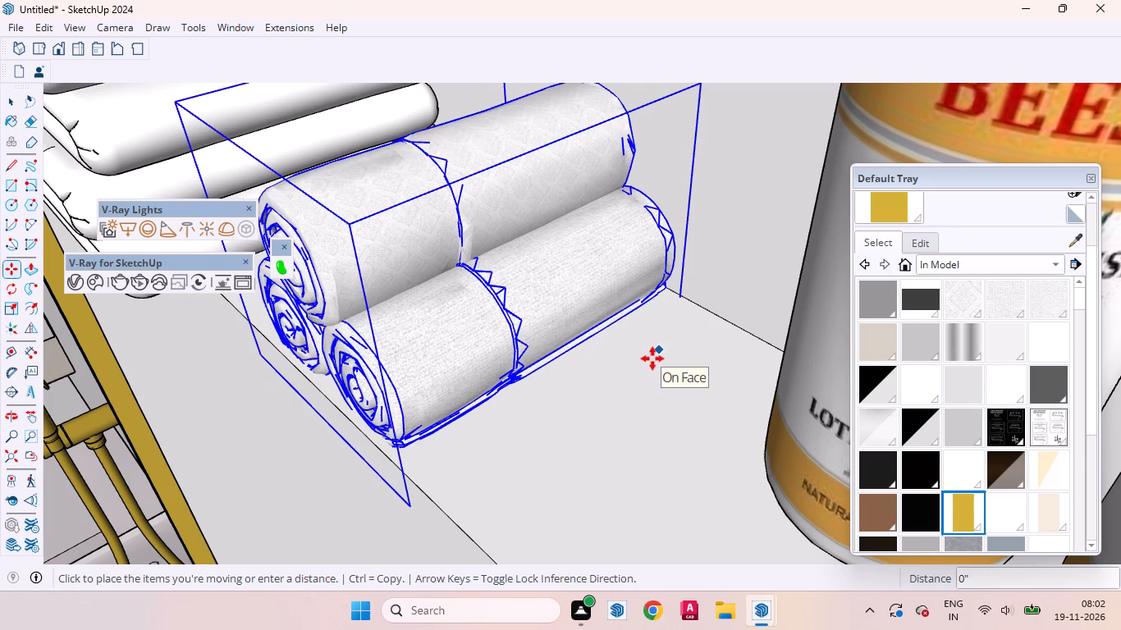
click(652, 358)
key(space)
middle_drag(535, 392, 684, 319)
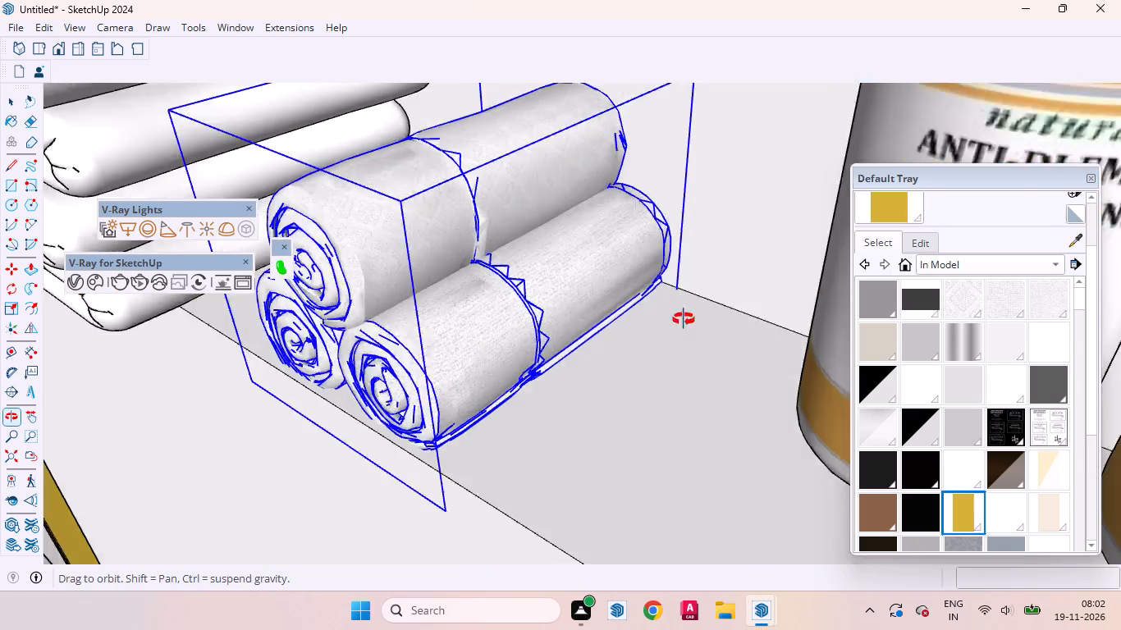
middle_drag(684, 319, 763, 260)
scroll(620, 301, up, 11)
scroll(626, 386, down, 2)
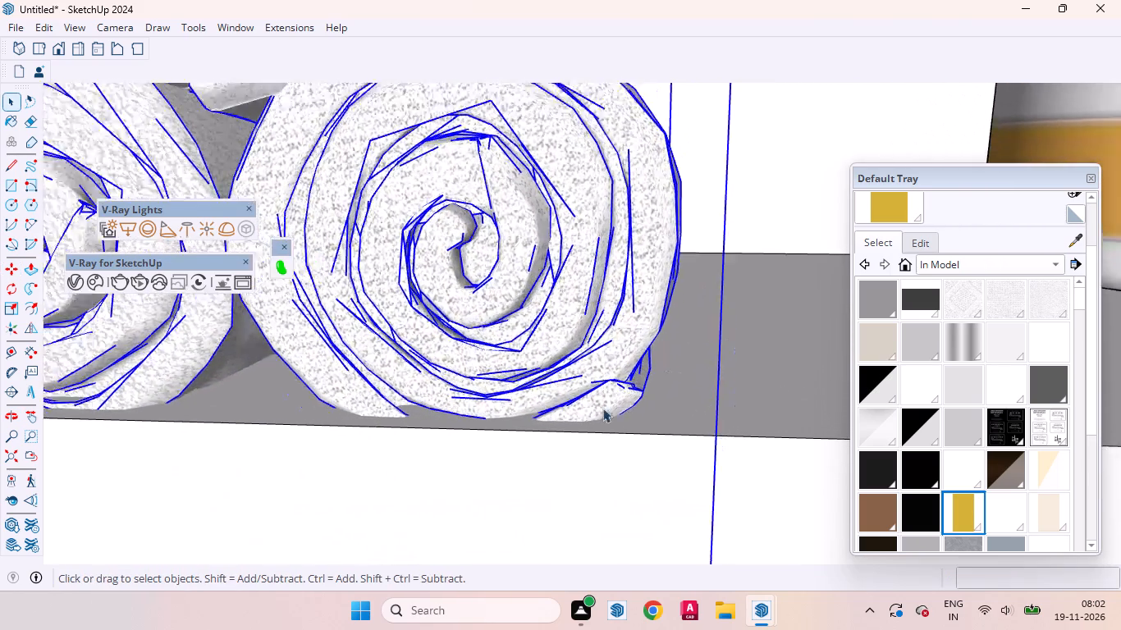
scroll(602, 408, down, 3)
key(m)
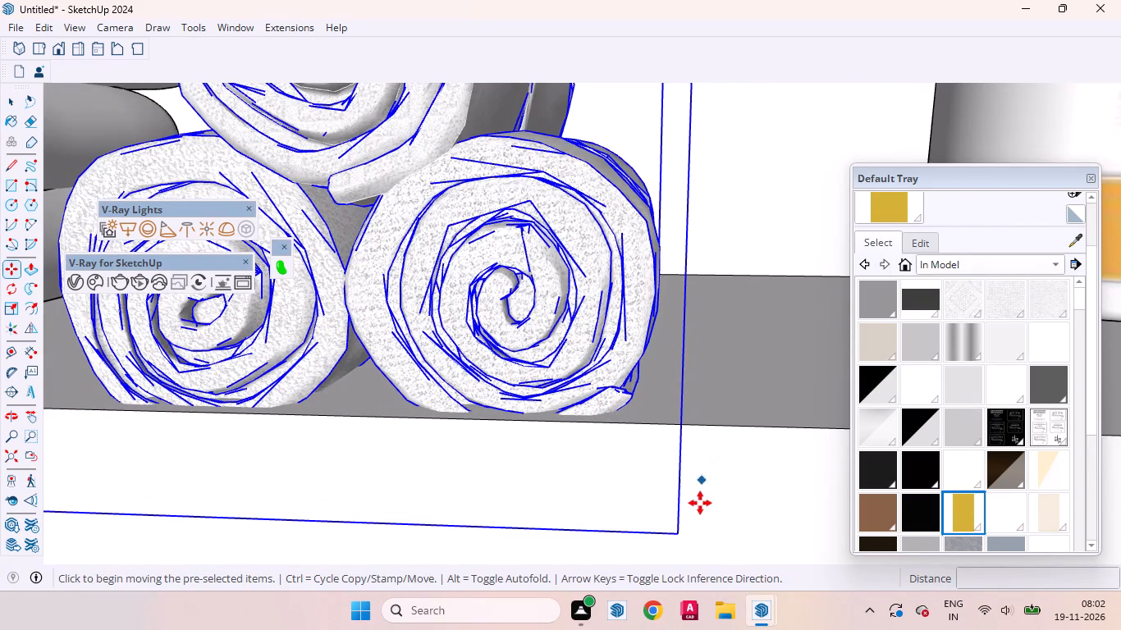
click(700, 503)
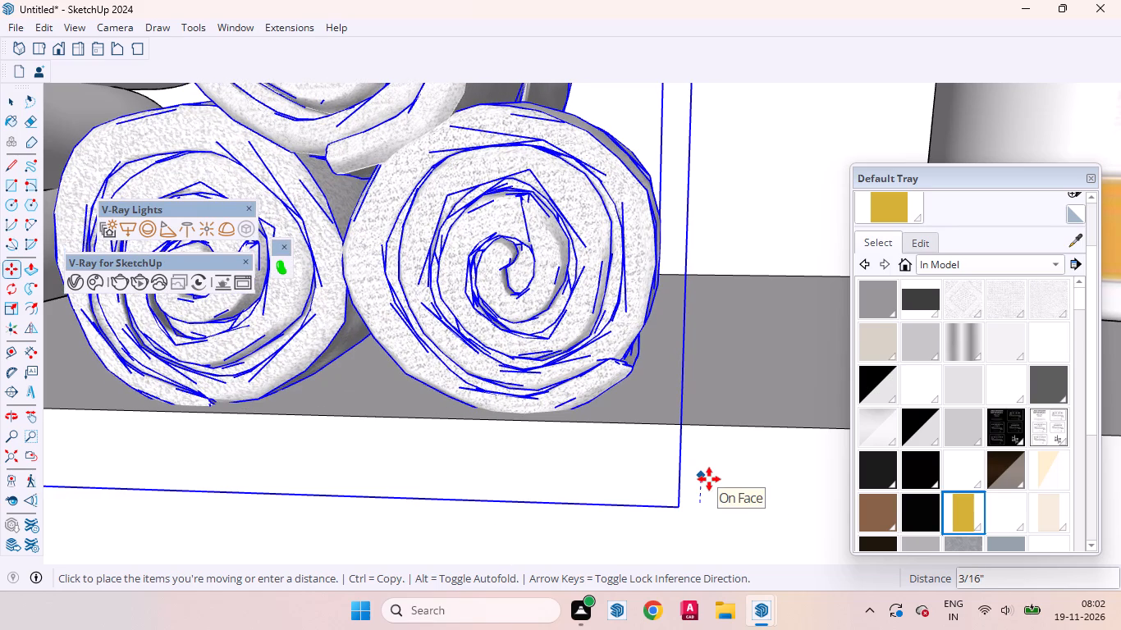
click(709, 479)
key(space)
scroll(615, 437, down, 20)
scroll(615, 437, down, 3)
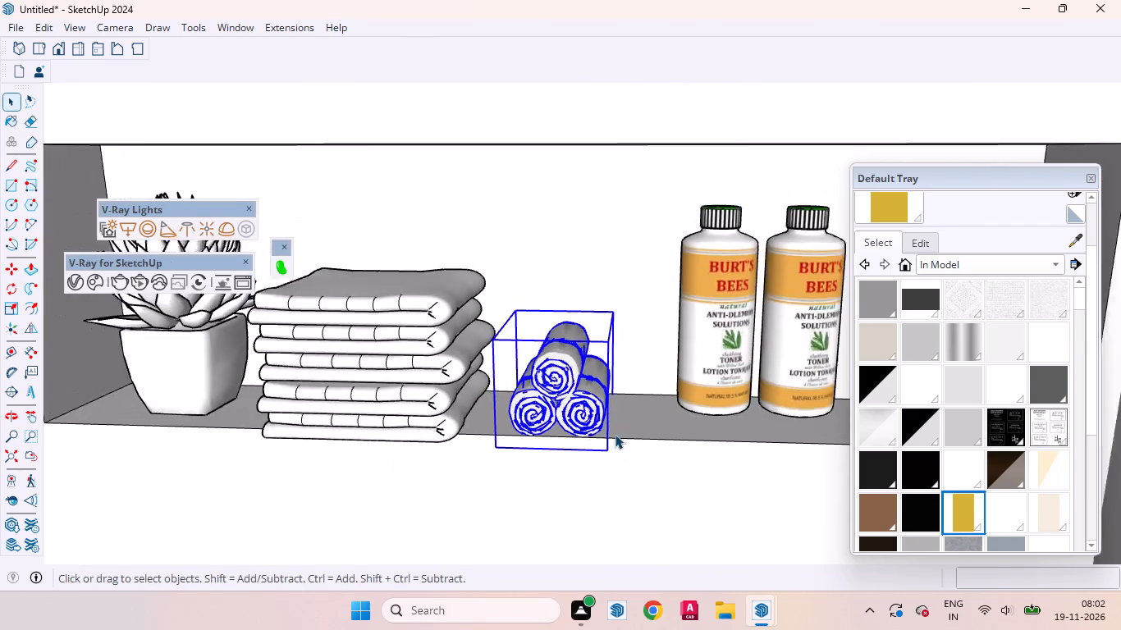
scroll(615, 434, down, 2)
middle_drag(597, 415, 726, 241)
scroll(546, 304, up, 3)
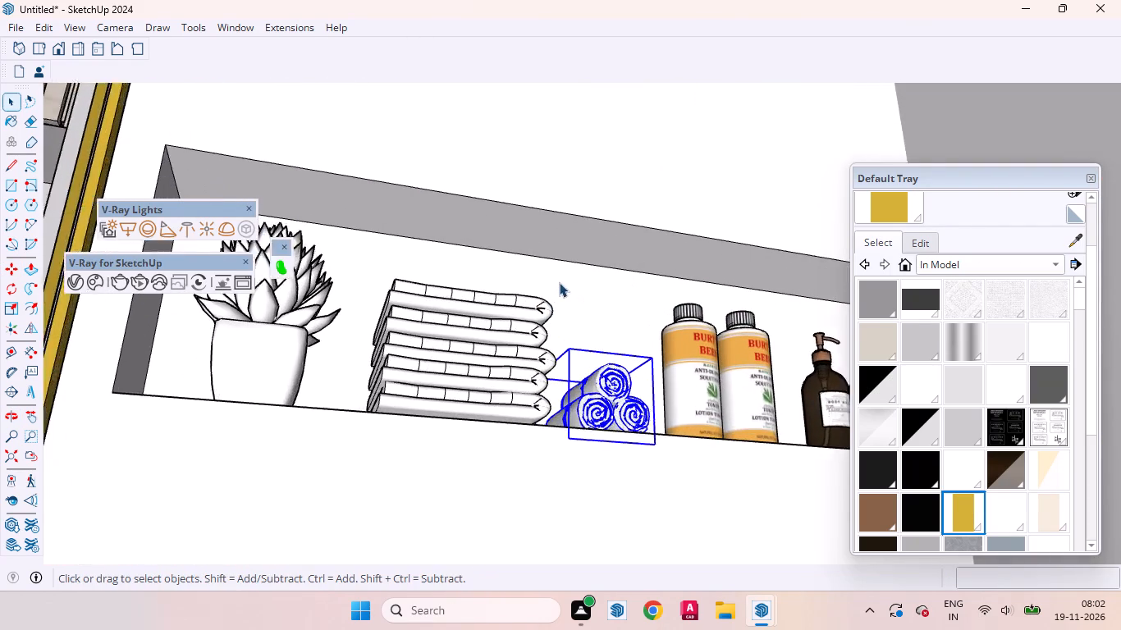
click(585, 247)
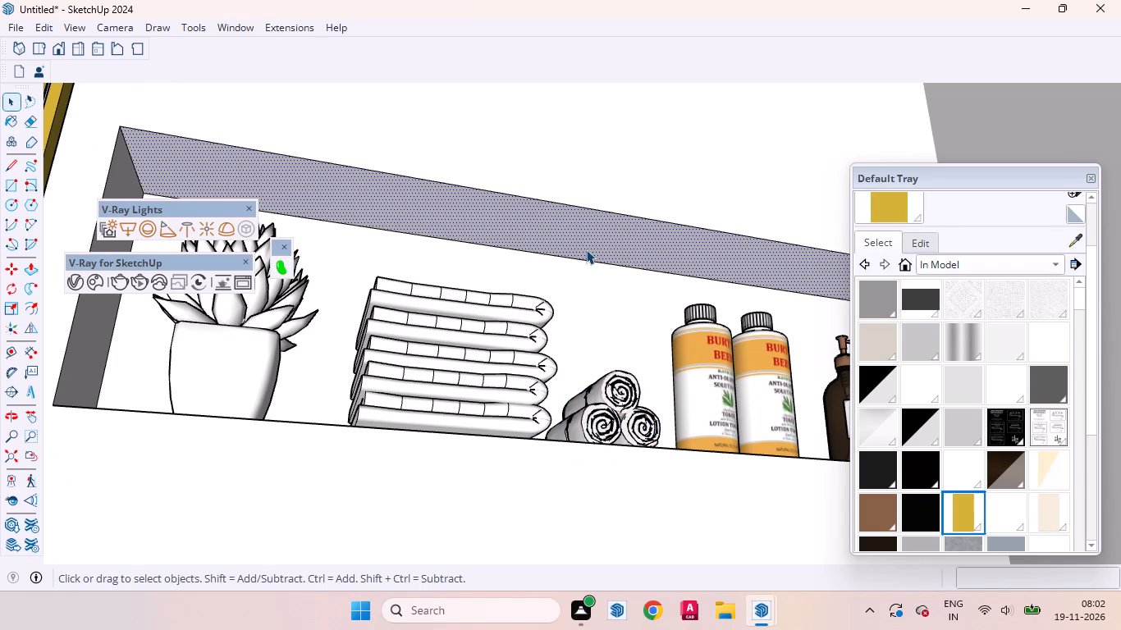
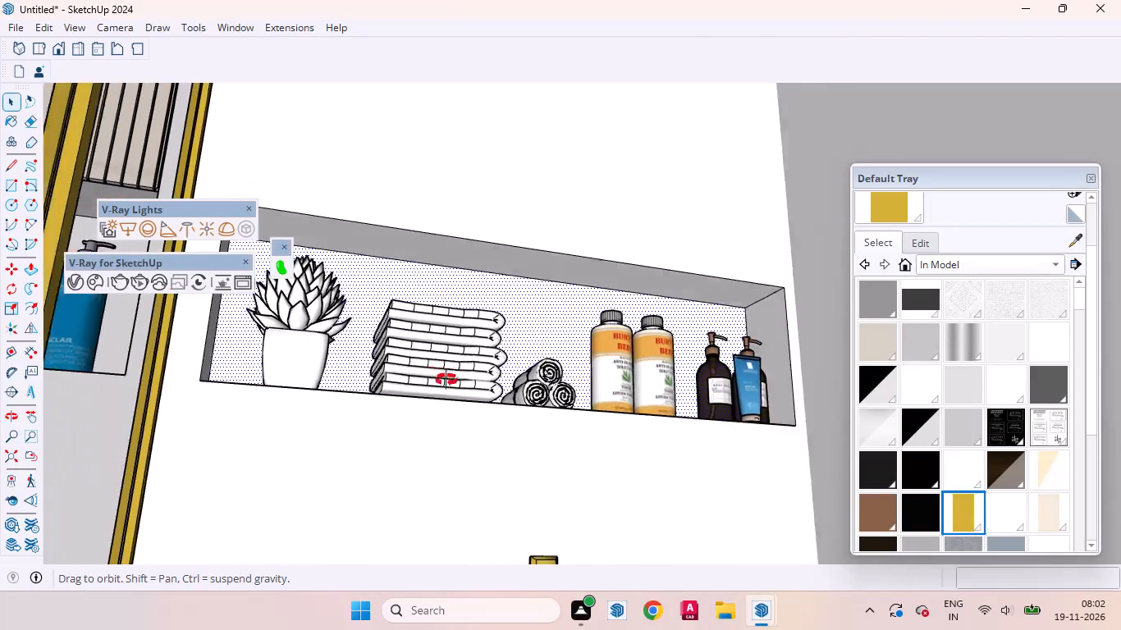
Copy the upper back edge of the shower niche 25 mm forward along the niche's top face.
middle_drag(446, 380, 437, 369)
scroll(484, 281, up, 6)
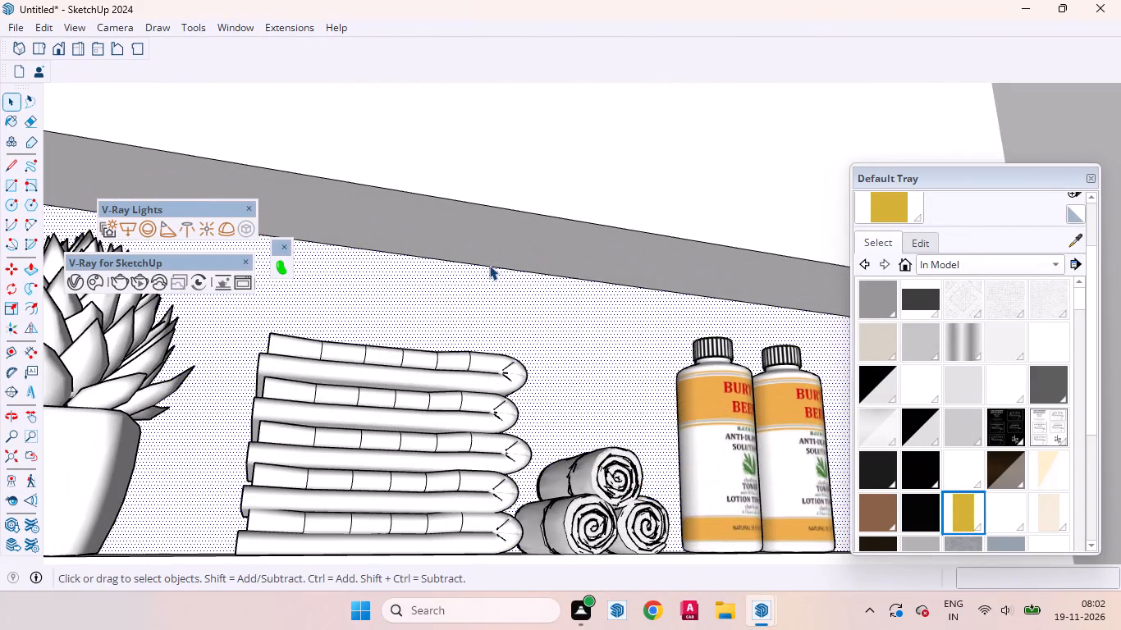
click(489, 265)
key(m)
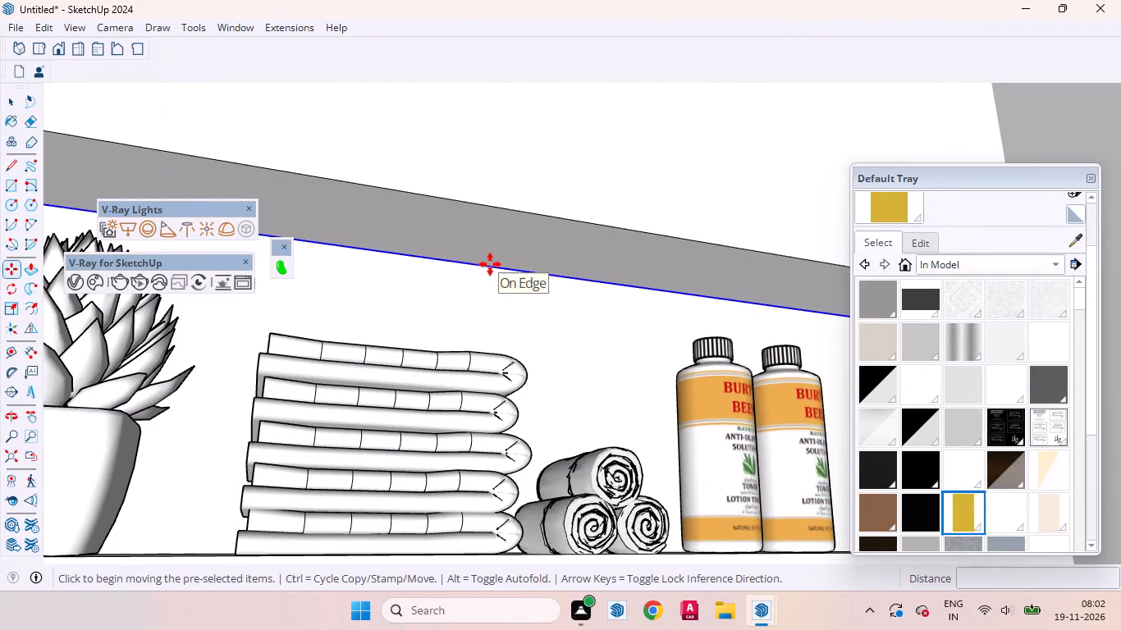
click(489, 272)
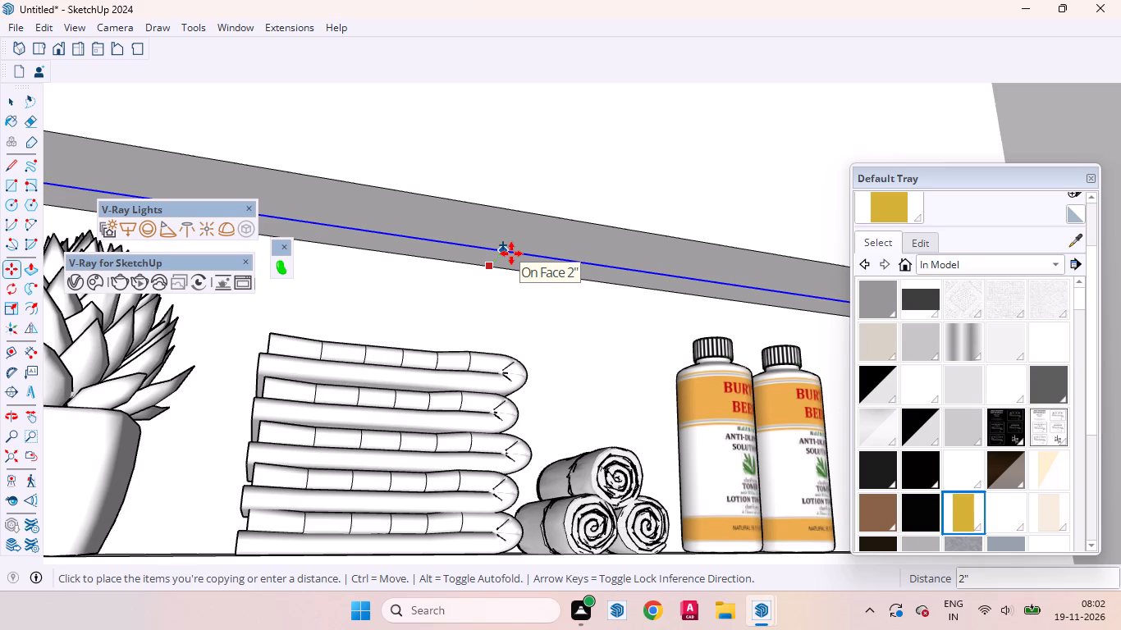
text(25mm)
key(Return)
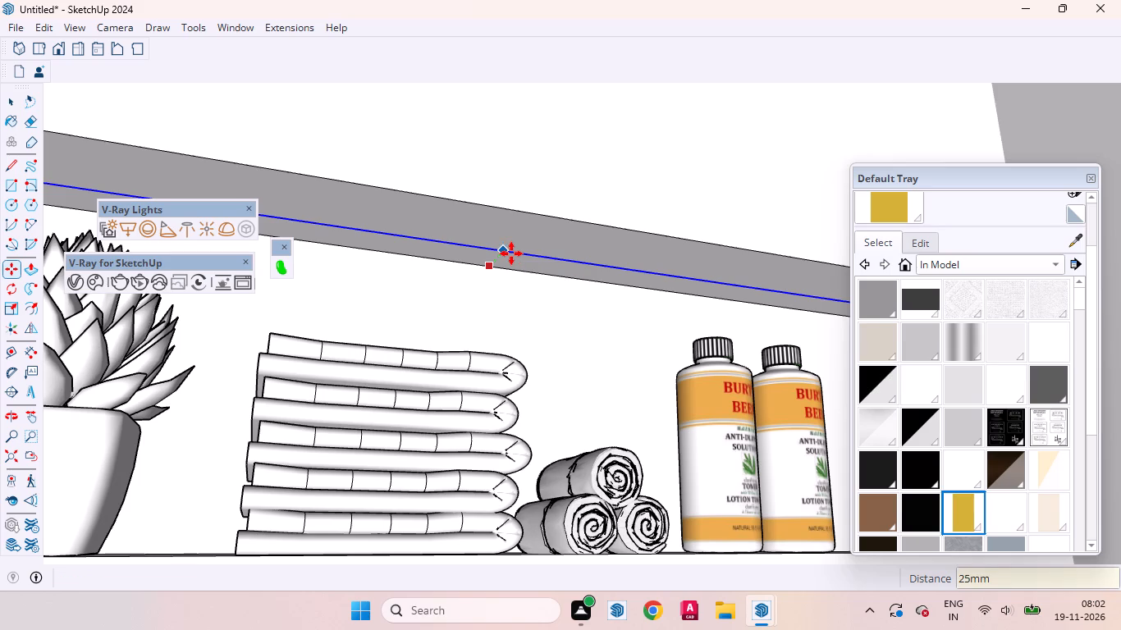
key(space)
Group the narrow strip at the back of the shower niche's top face and convert it into a V-Ray mesh light.
scroll(474, 263, up, 8)
middle_drag(603, 270, 548, 221)
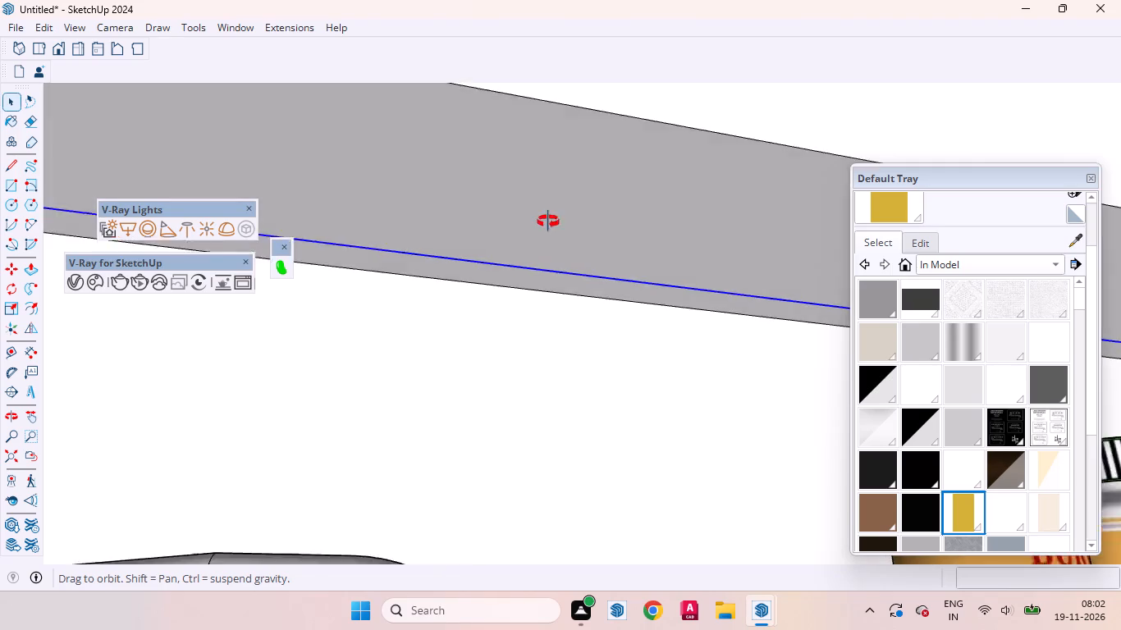
middle_drag(548, 221, 438, 272)
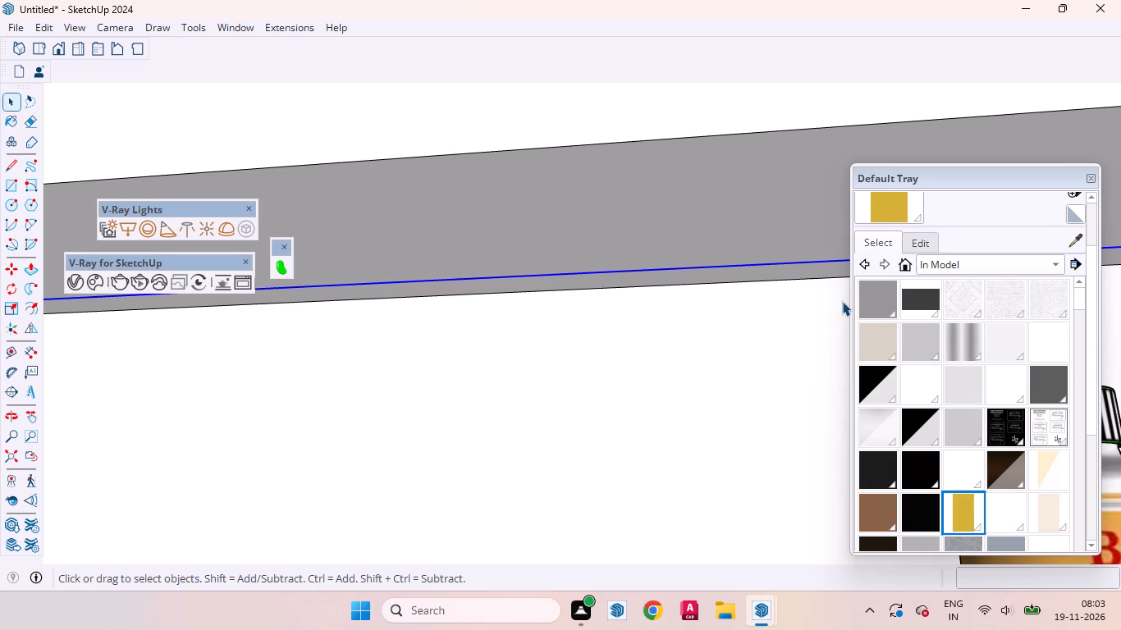
key(space)
click(670, 281)
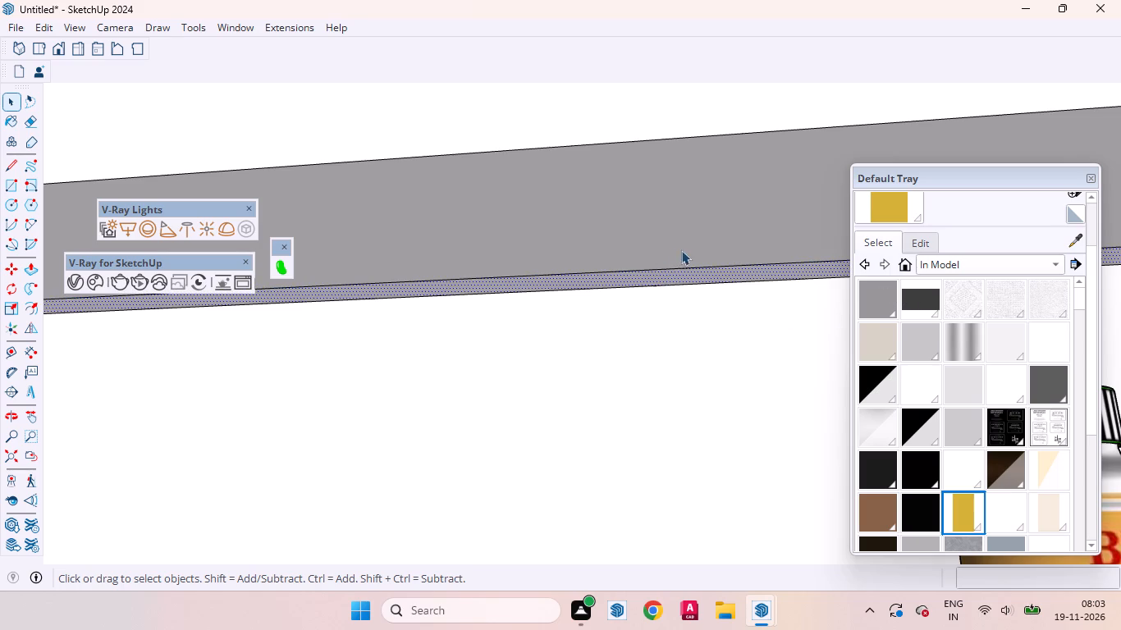
scroll(744, 265, down, 10)
middle_drag(715, 292, 590, 263)
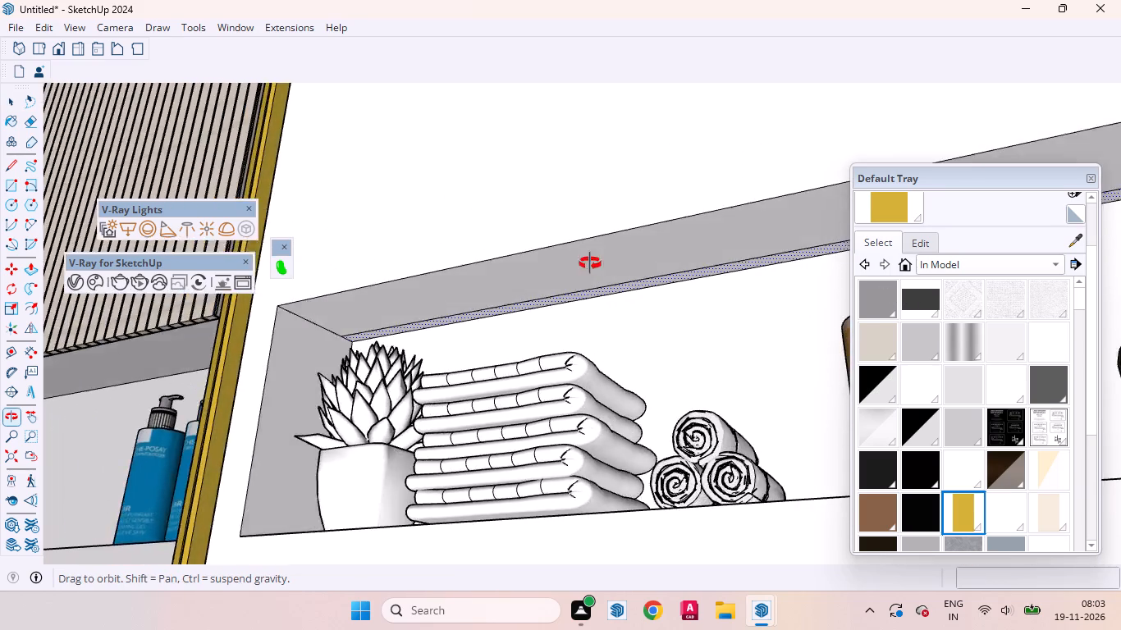
middle_drag(590, 263, 515, 282)
scroll(635, 287, up, 14)
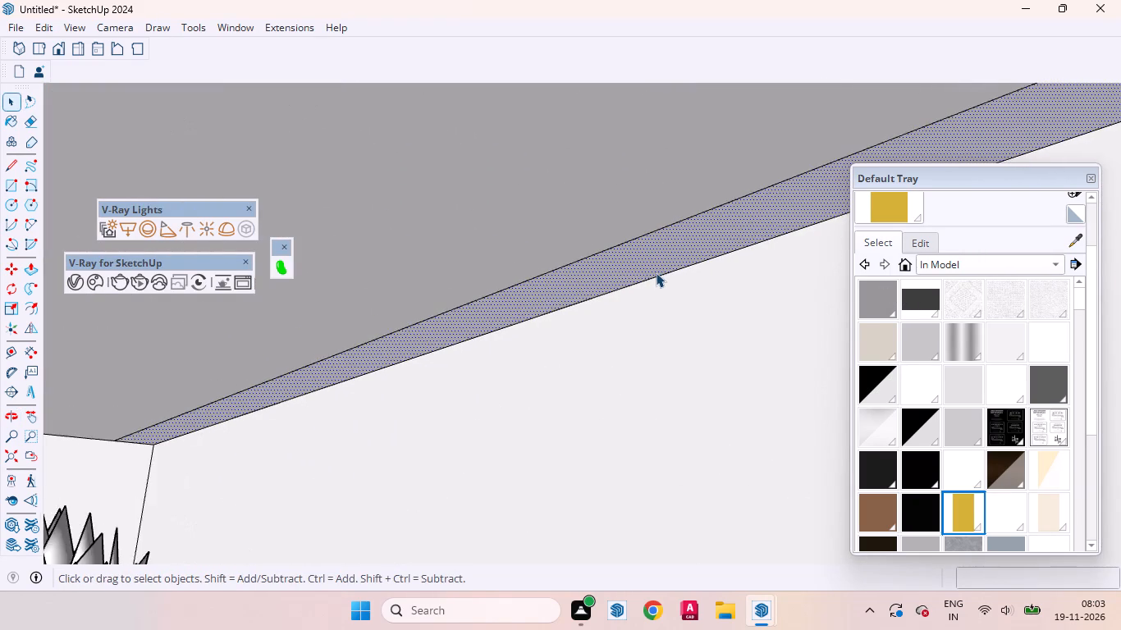
scroll(656, 272, up, 3)
scroll(656, 285, down, 6)
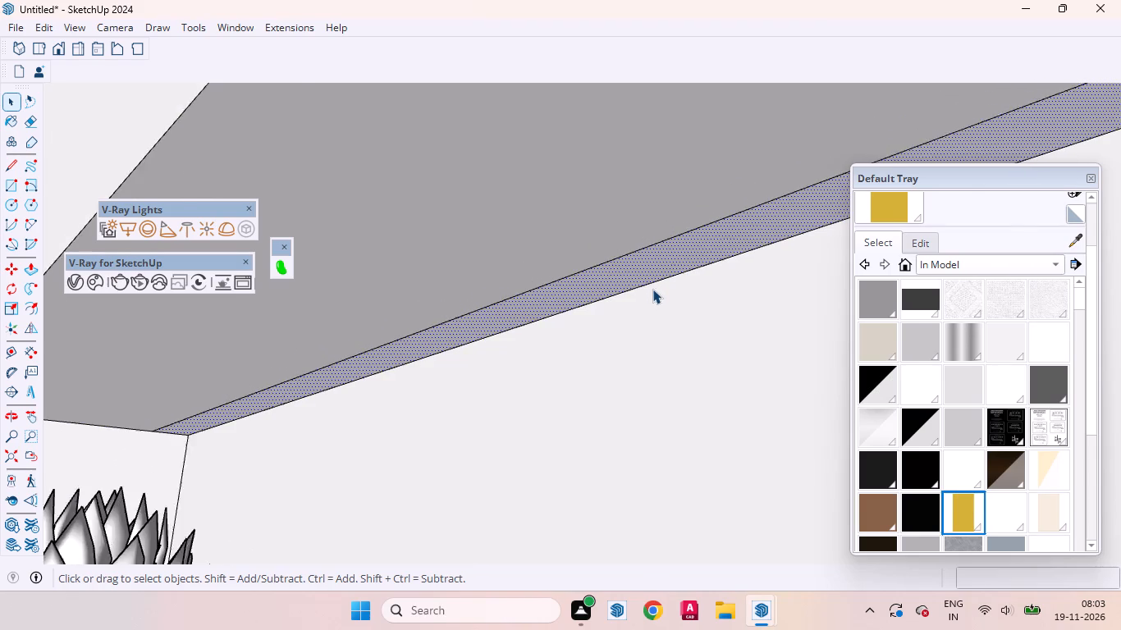
middle_drag(570, 312, 569, 299)
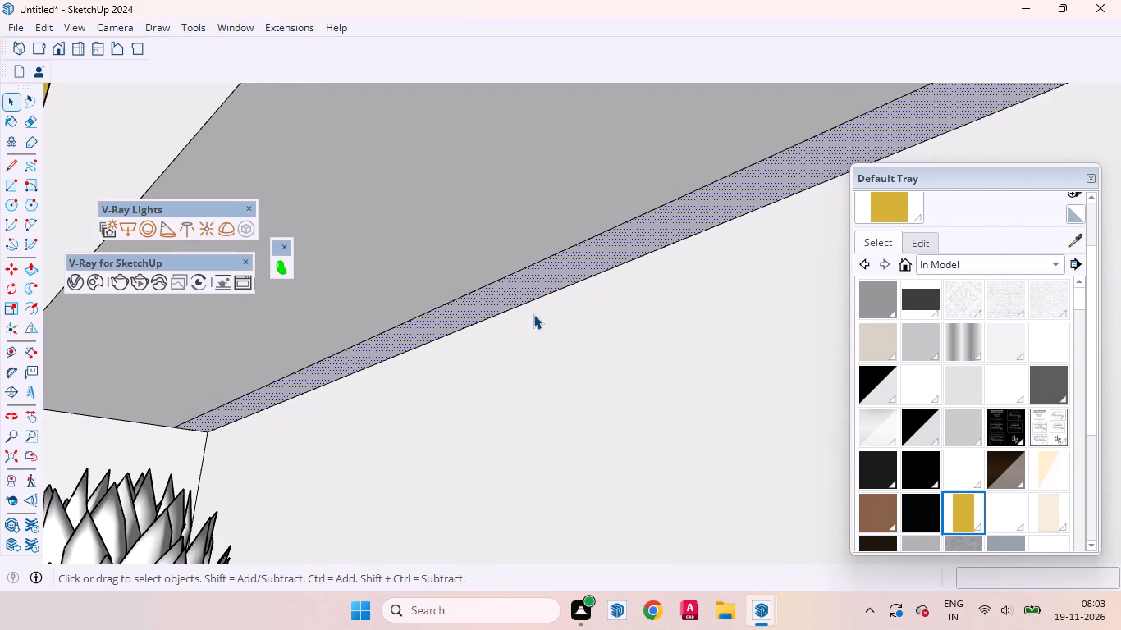
scroll(522, 293, up, 2)
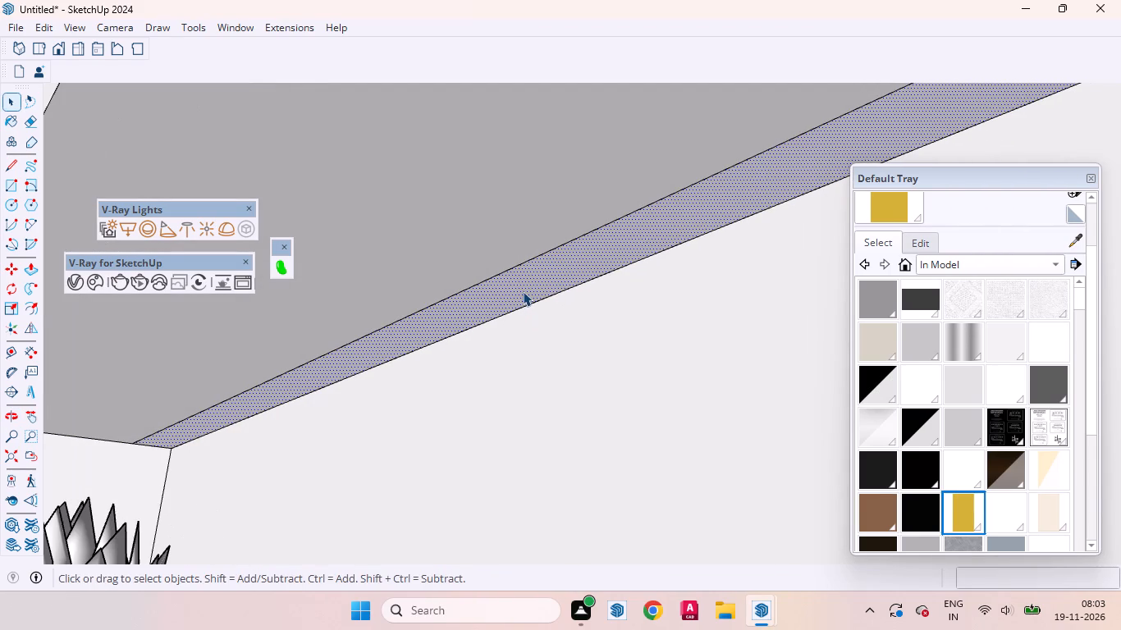
double_click(524, 290)
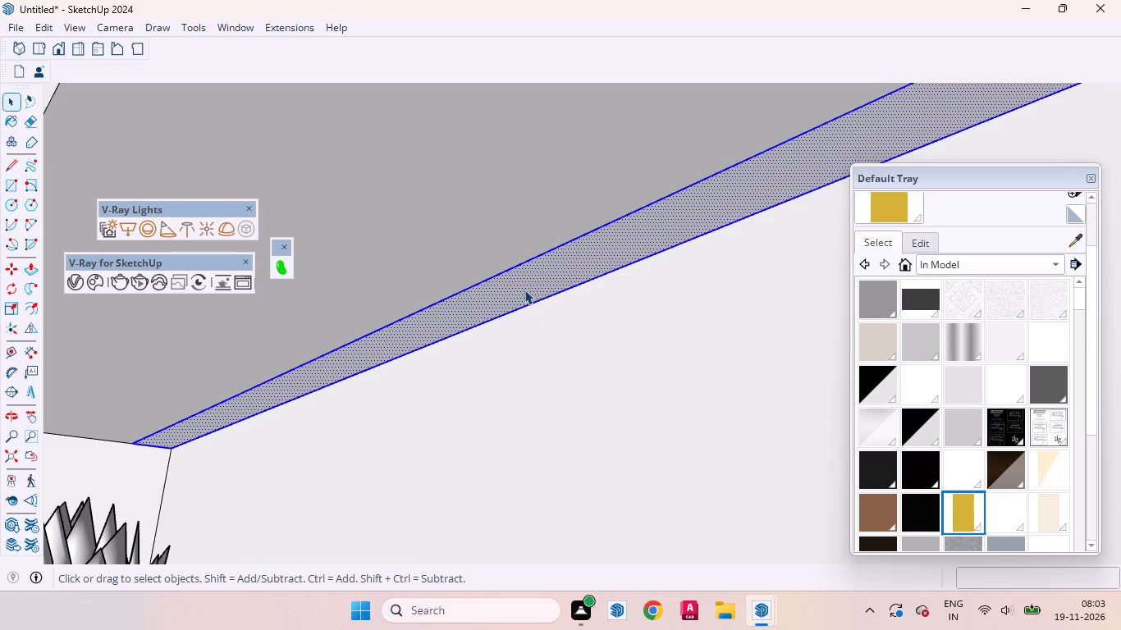
scroll(524, 290, up, 1)
right_click(524, 290)
click(578, 159)
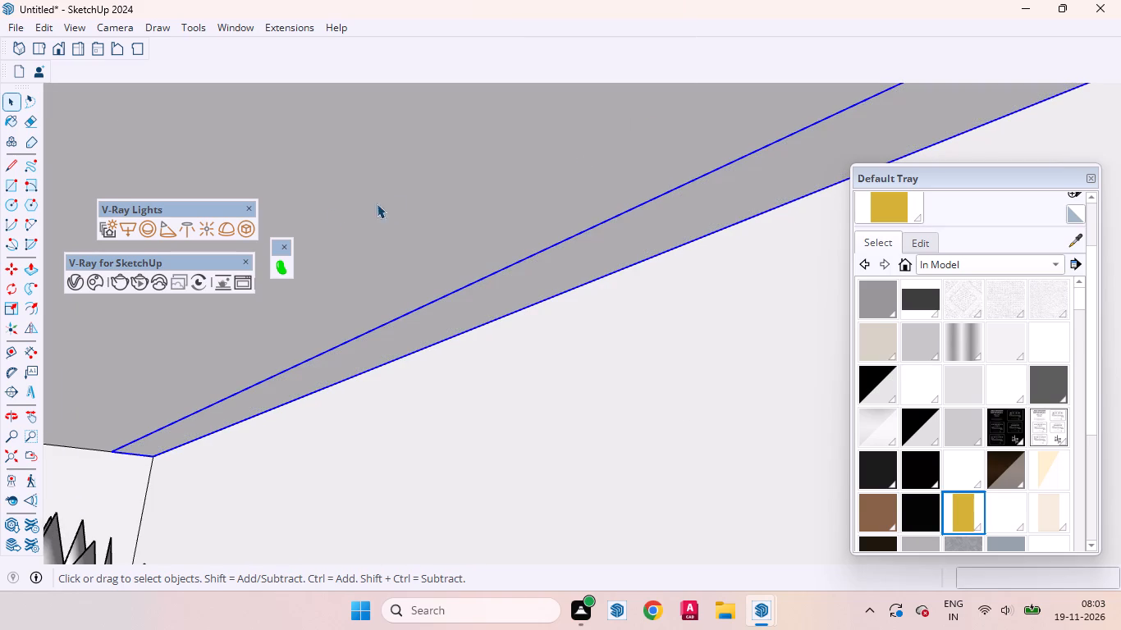
click(247, 227)
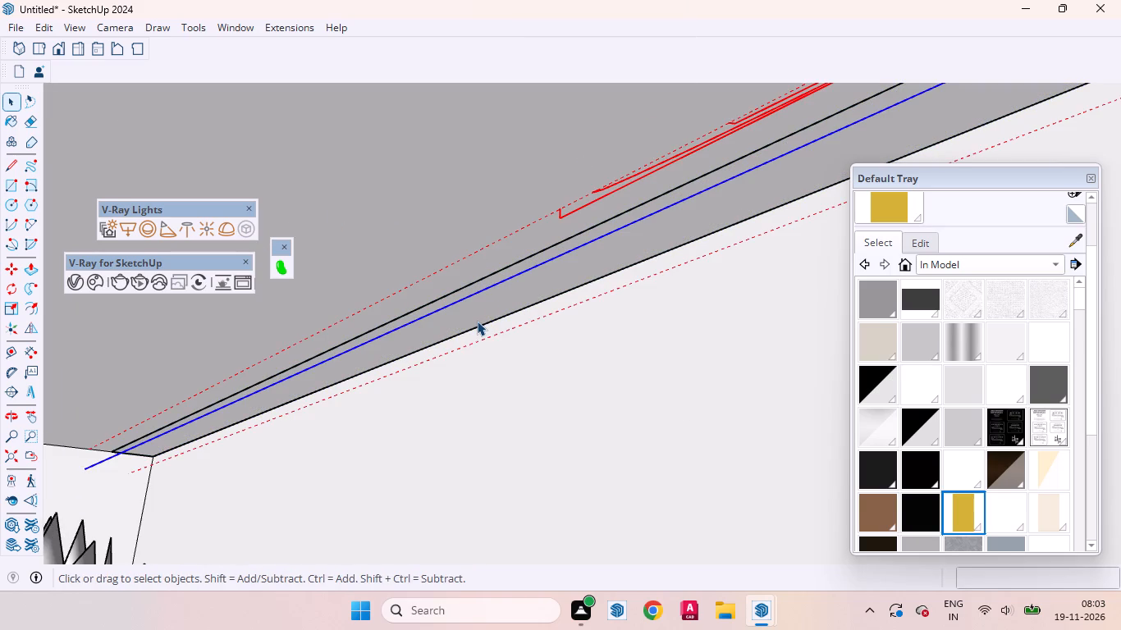
Copy the upper back edge of the niche below the slatted wall panel 1 inch forward along its top face.
middle_drag(489, 317, 764, 321)
scroll(764, 321, down, 1)
scroll(439, 279, down, 5)
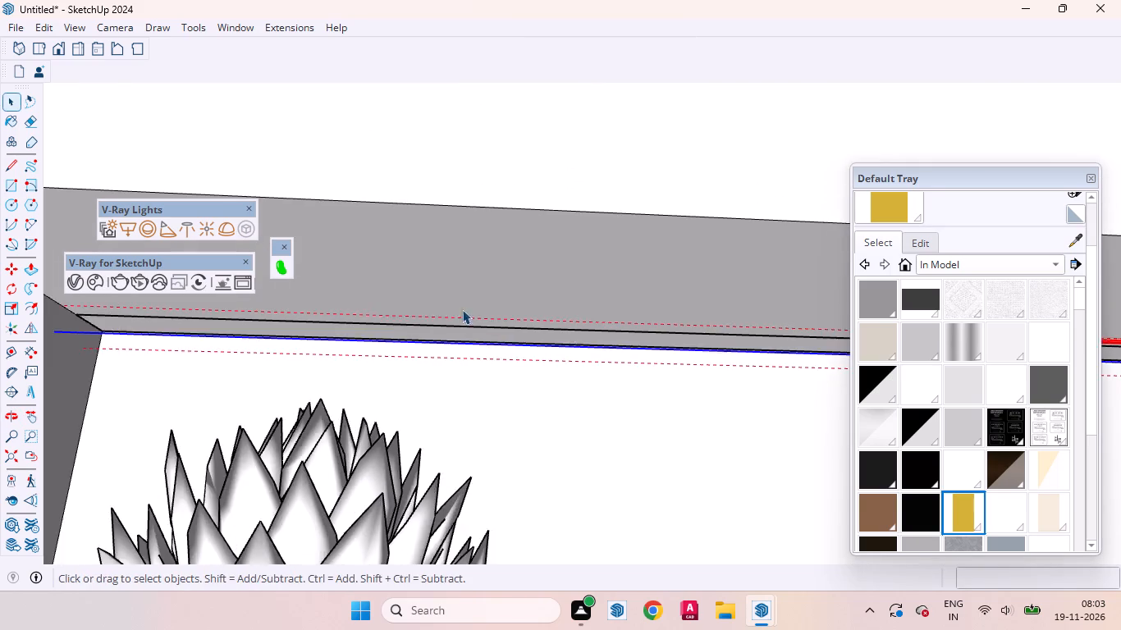
scroll(462, 309, down, 18)
scroll(399, 321, up, 3)
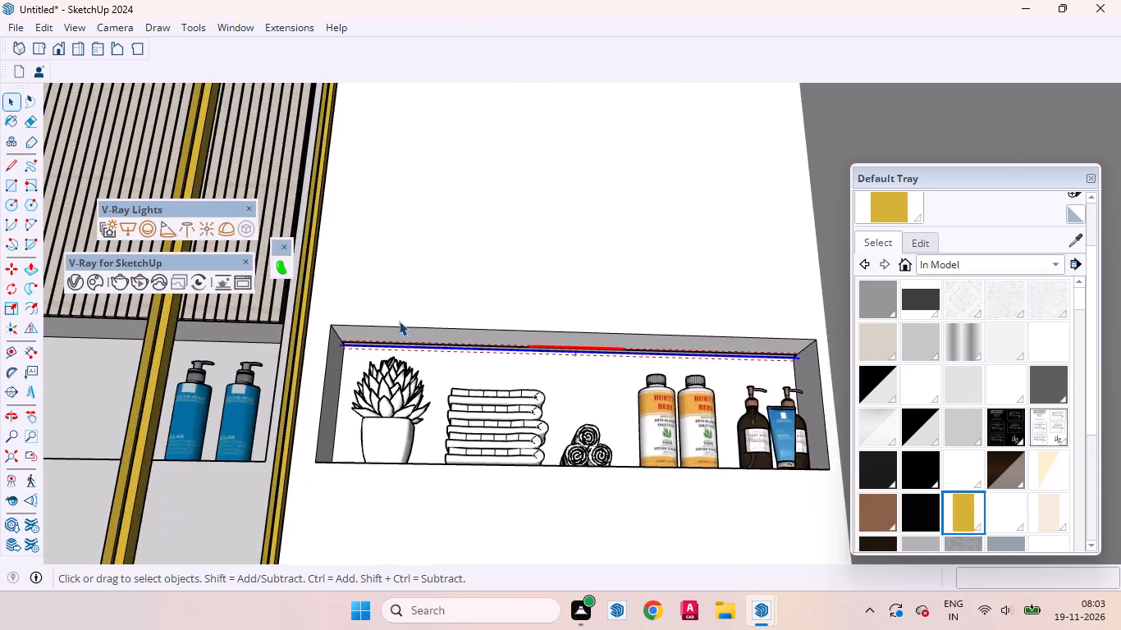
scroll(399, 321, up, 4)
scroll(595, 340, down, 12)
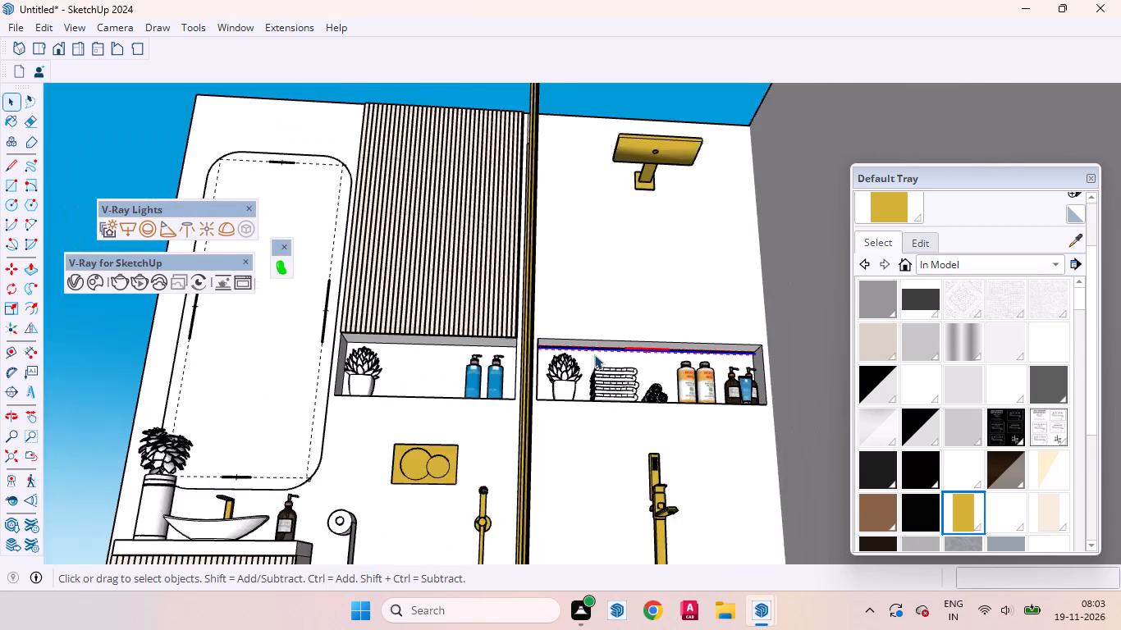
scroll(594, 354, up, 7)
middle_drag(675, 363, 440, 307)
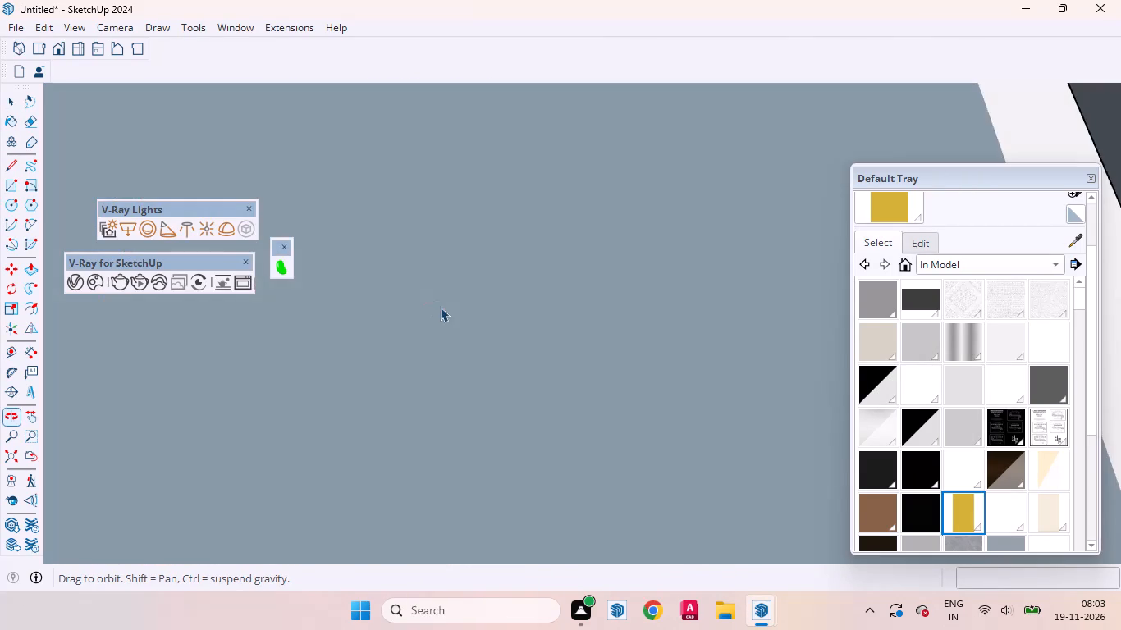
middle_drag(440, 307, 433, 307)
click(23, 455)
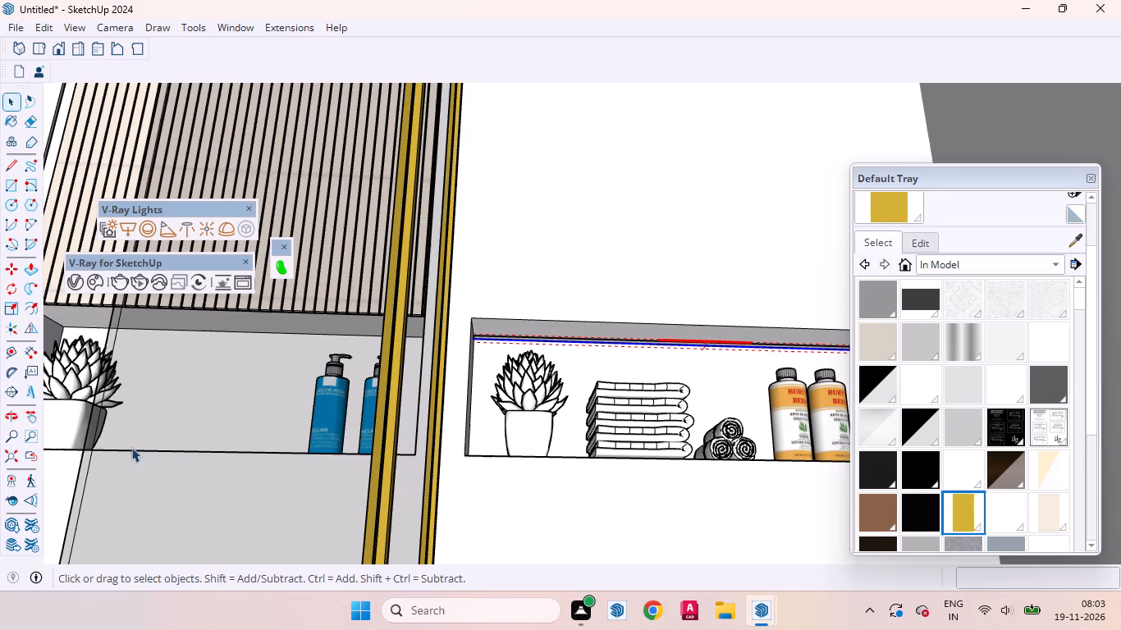
scroll(649, 361, up, 1)
scroll(661, 361, down, 8)
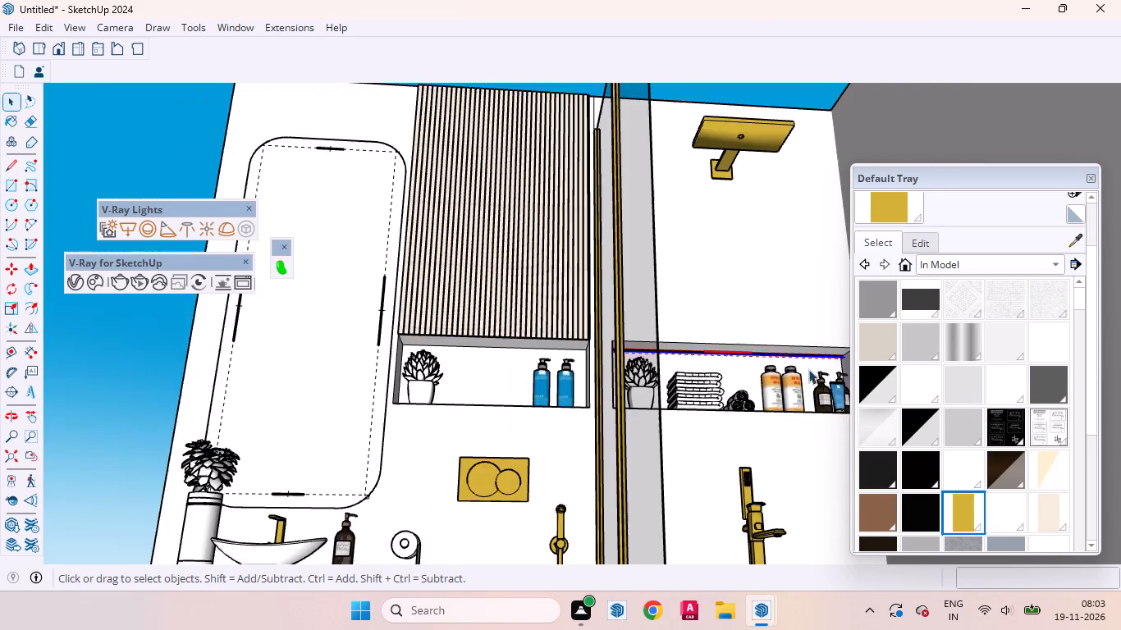
scroll(404, 371, up, 6)
scroll(512, 340, up, 7)
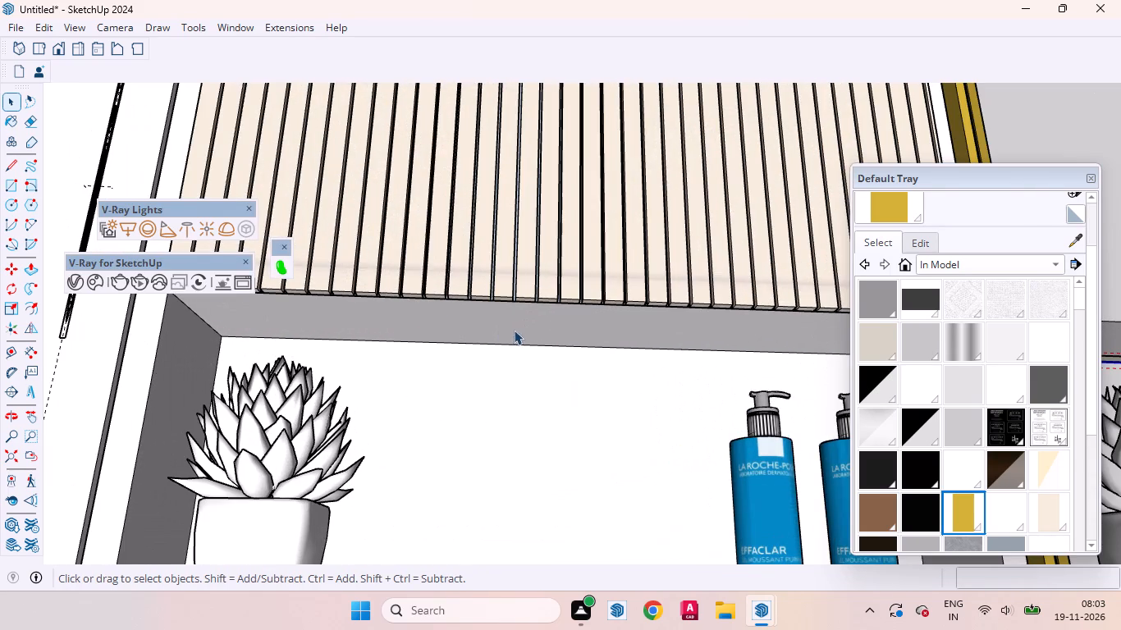
click(514, 330)
click(519, 347)
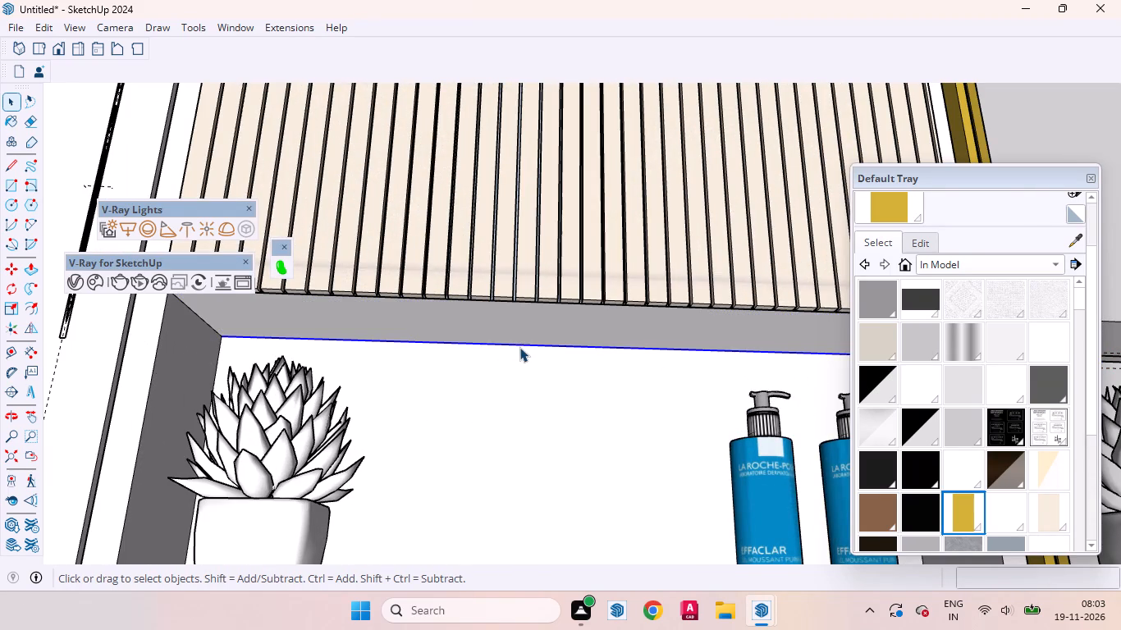
key(m)
scroll(523, 349, up, 3)
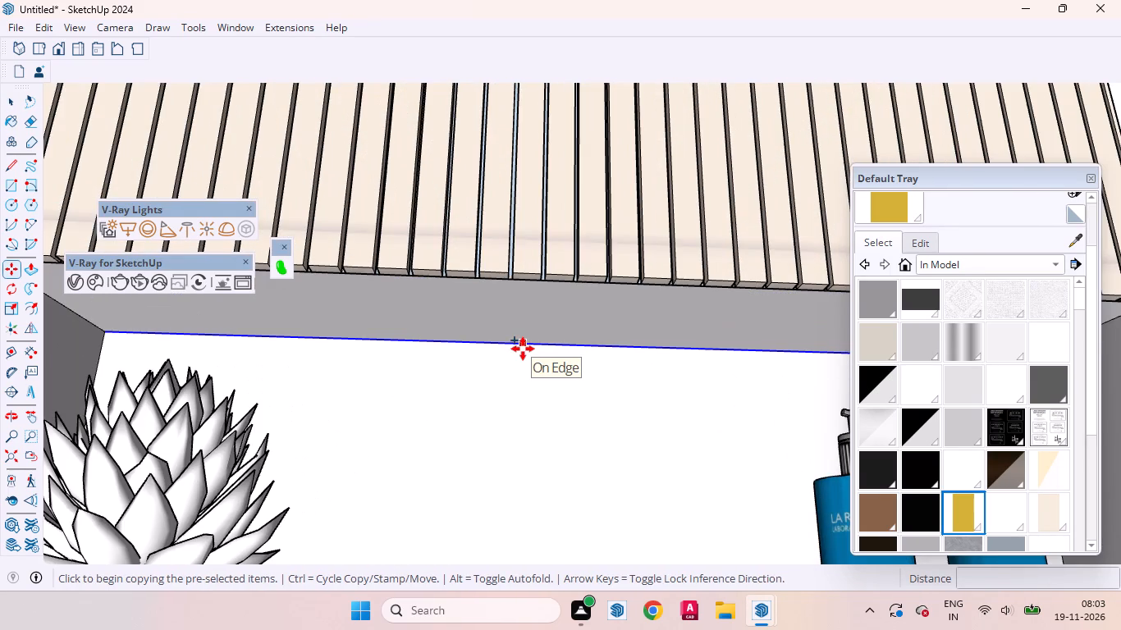
click(523, 349)
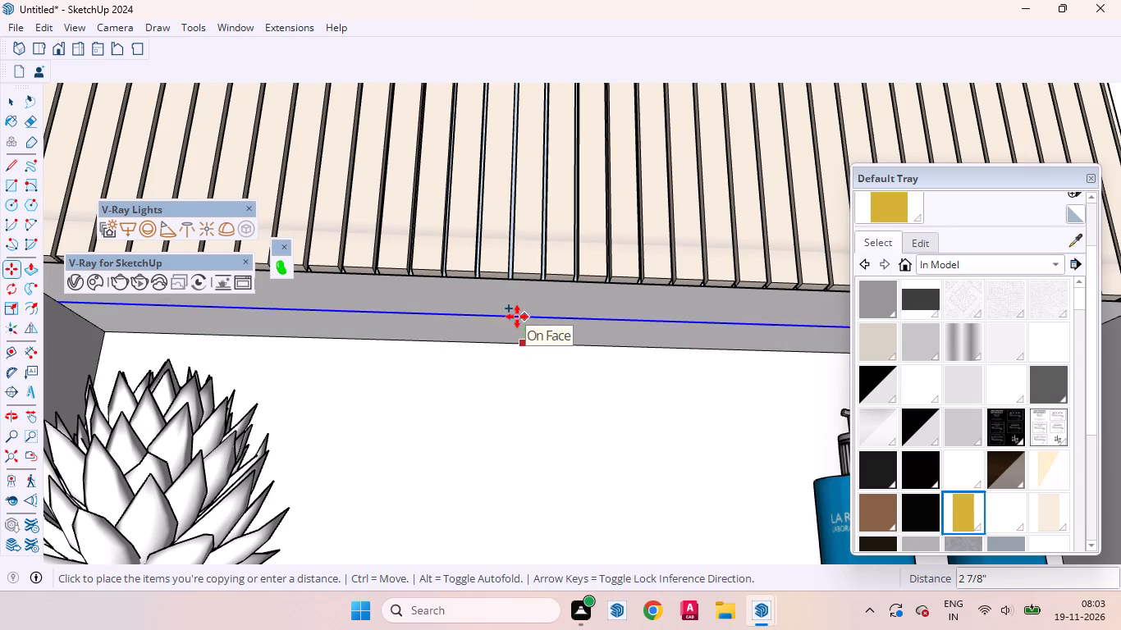
key(1)
key(Return)
key(space)
Group the narrow strip at the back of that niche's top face and convert it into a V-Ray mesh light.
scroll(541, 343, up, 14)
double_click(510, 341)
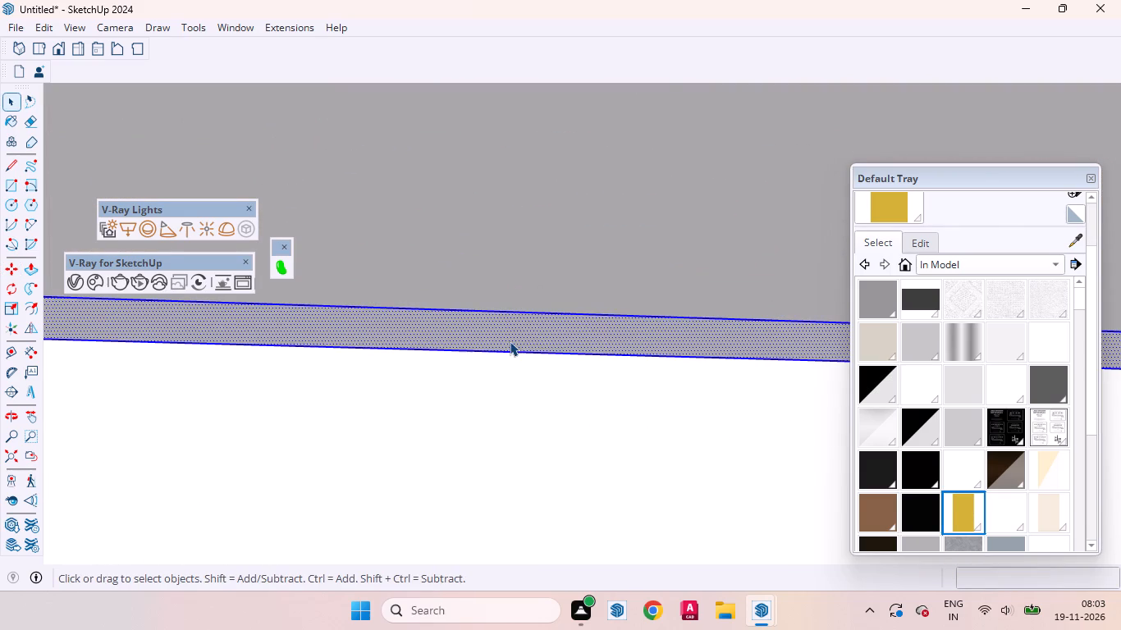
right_click(511, 341)
click(534, 158)
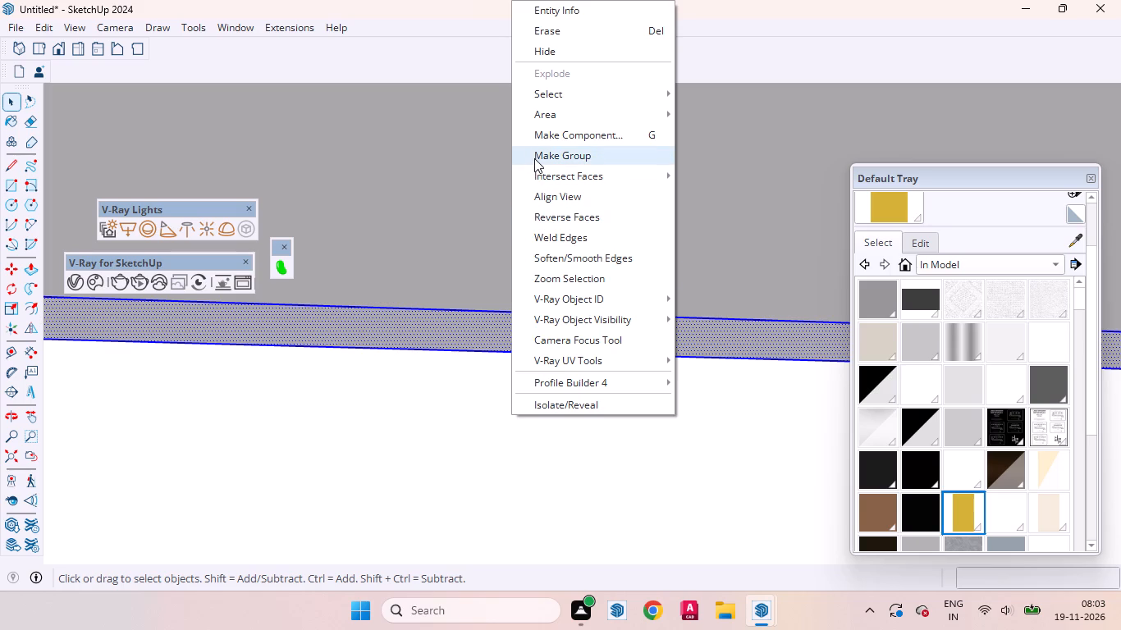
click(236, 226)
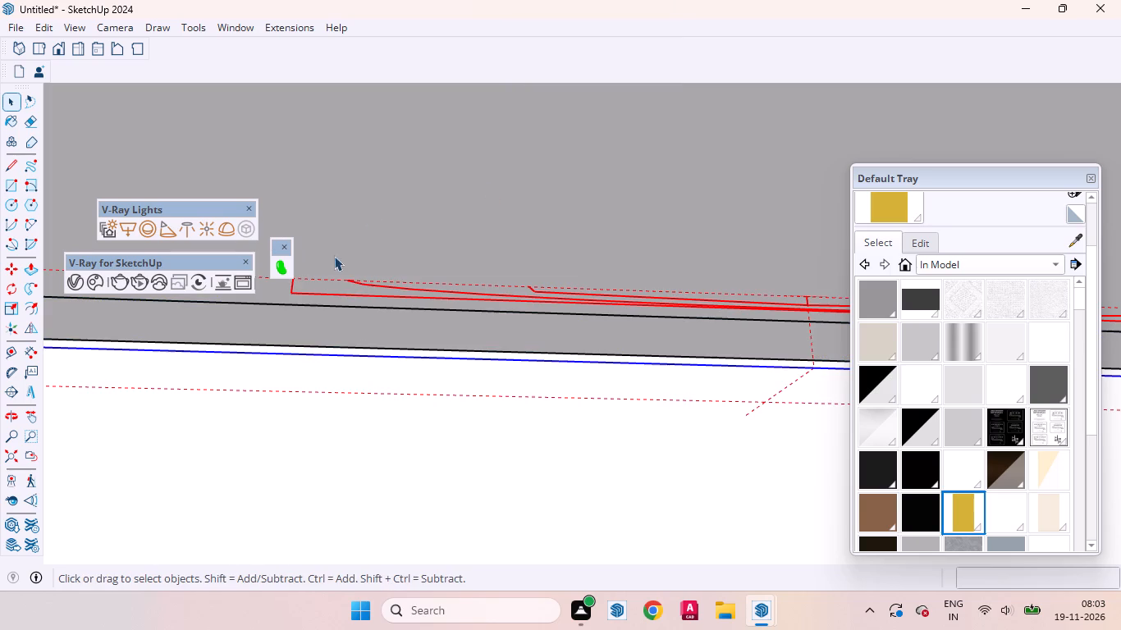
key(space)
Examine the two niches within the whole bathroom and inspect the slatted front of the vanity cabinet up close.
scroll(414, 361, down, 11)
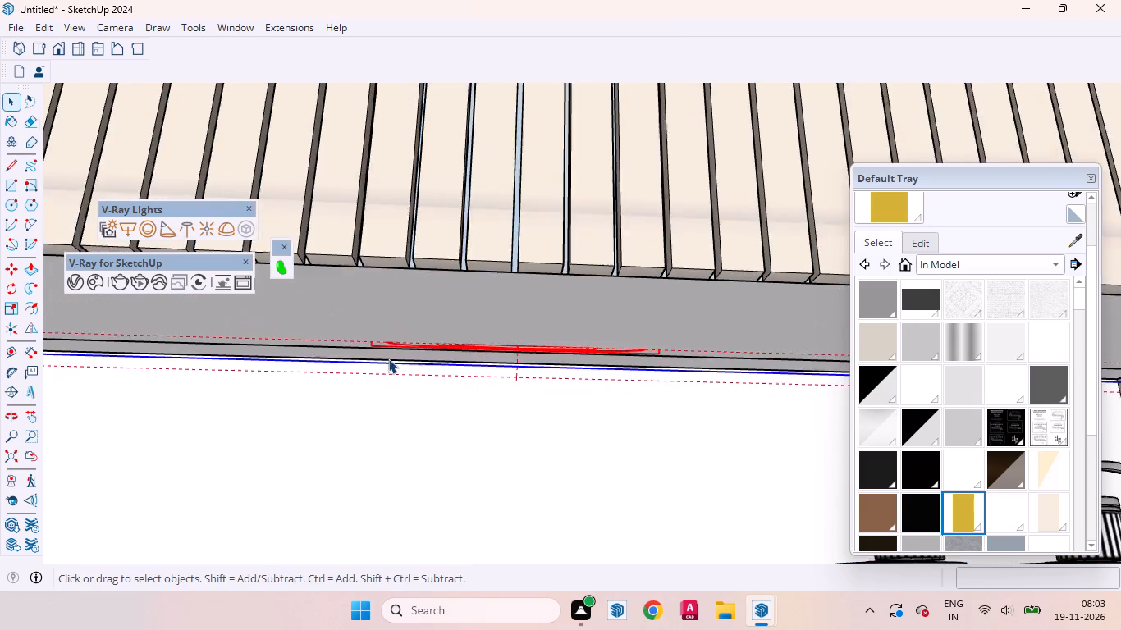
scroll(388, 358, down, 20)
scroll(388, 358, down, 6)
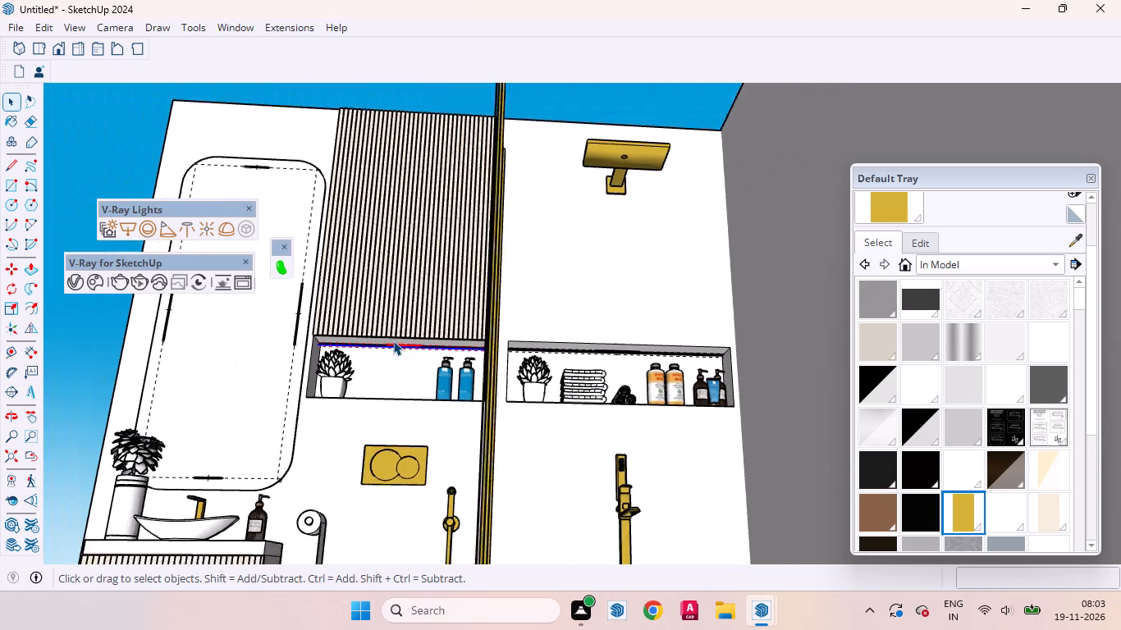
scroll(393, 340, down, 1)
middle_drag(395, 348, 441, 470)
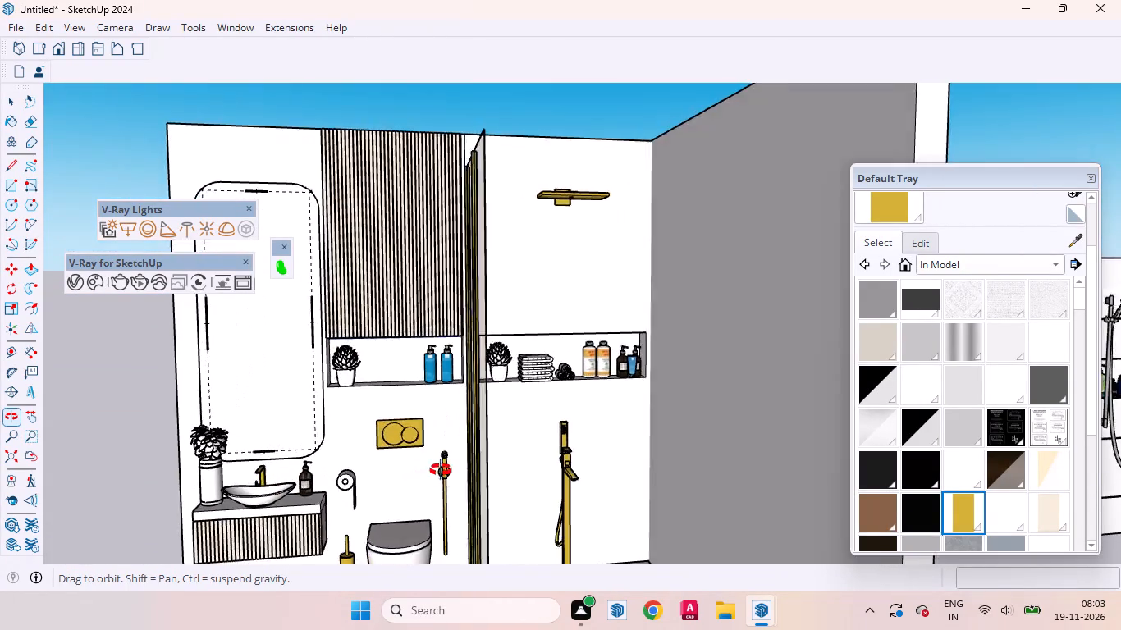
middle_drag(441, 470, 439, 559)
middle_click(397, 501)
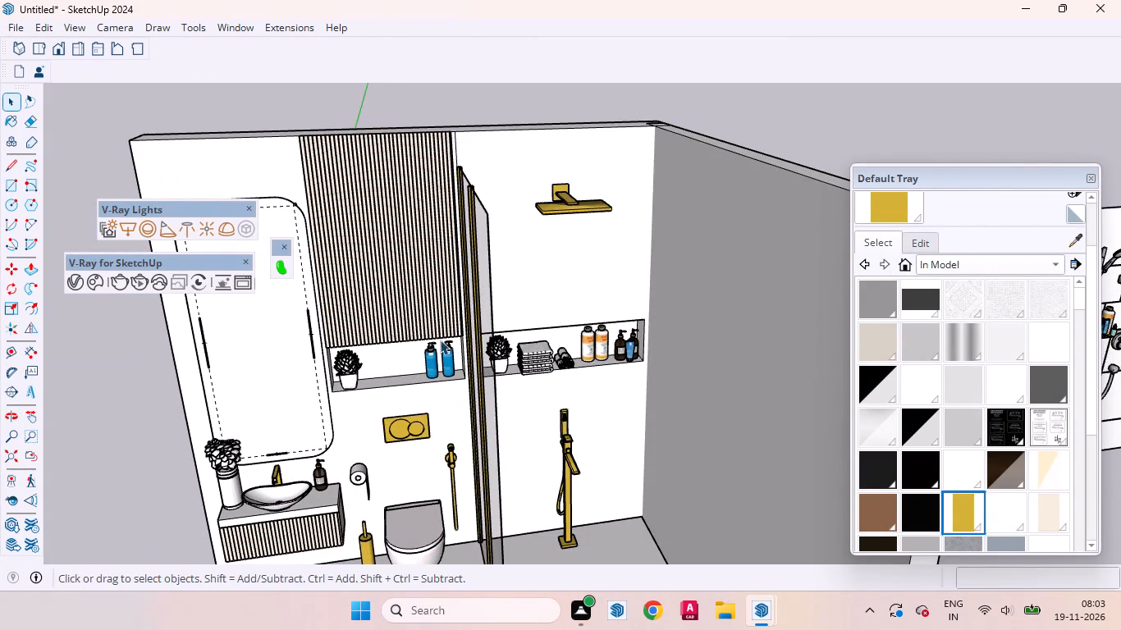
scroll(440, 340, down, 6)
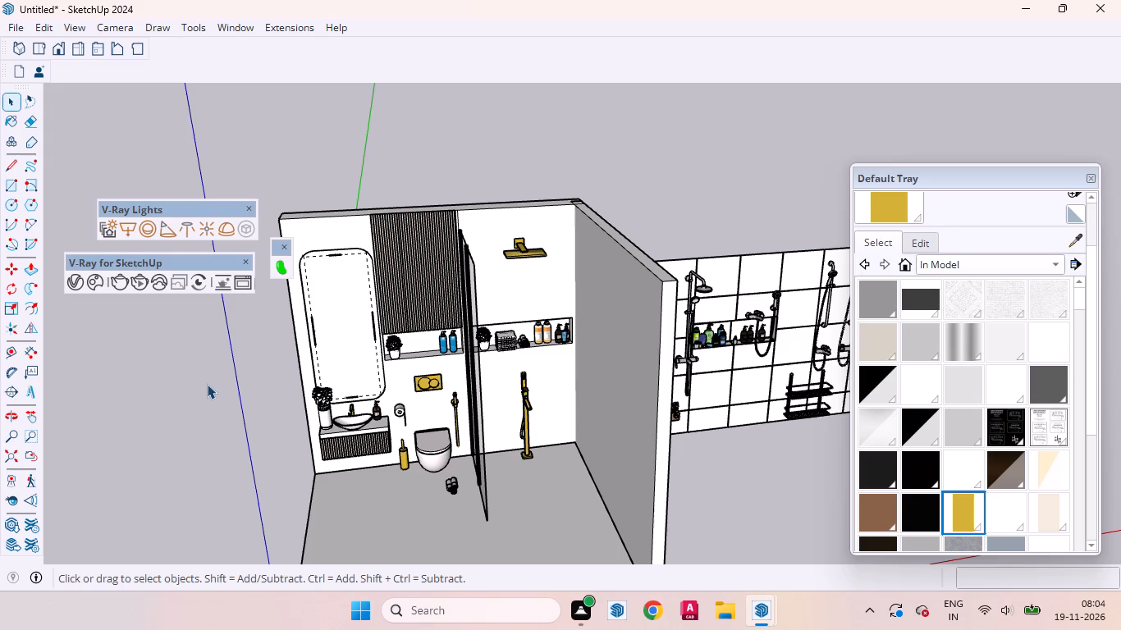
scroll(400, 319, up, 2)
scroll(445, 285, down, 7)
scroll(396, 369, up, 4)
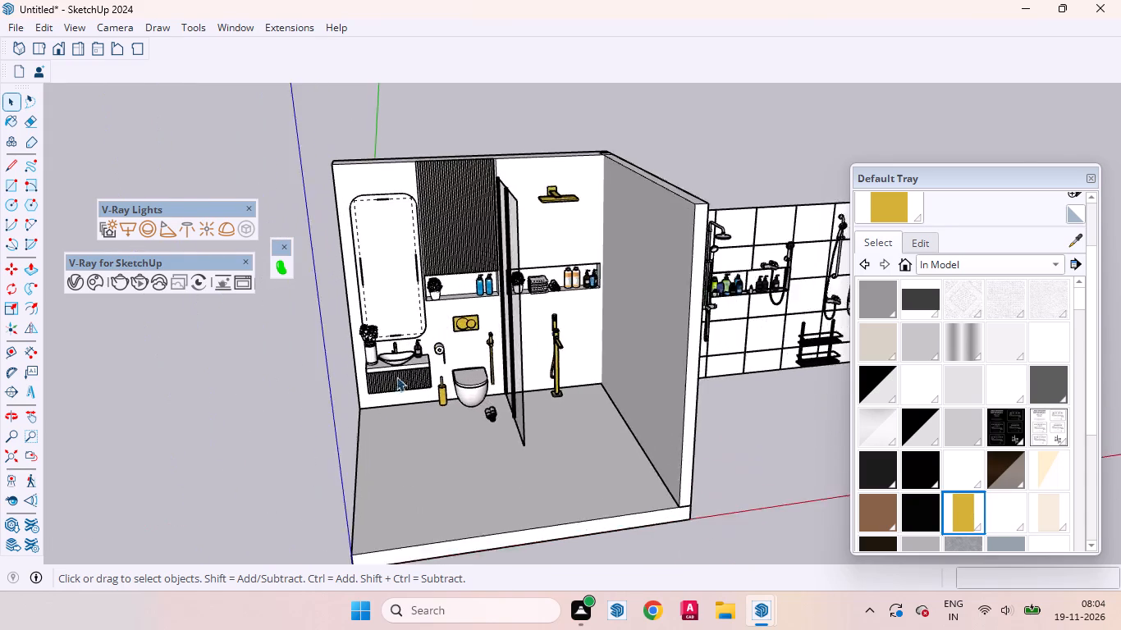
scroll(396, 377, up, 20)
scroll(396, 377, up, 1)
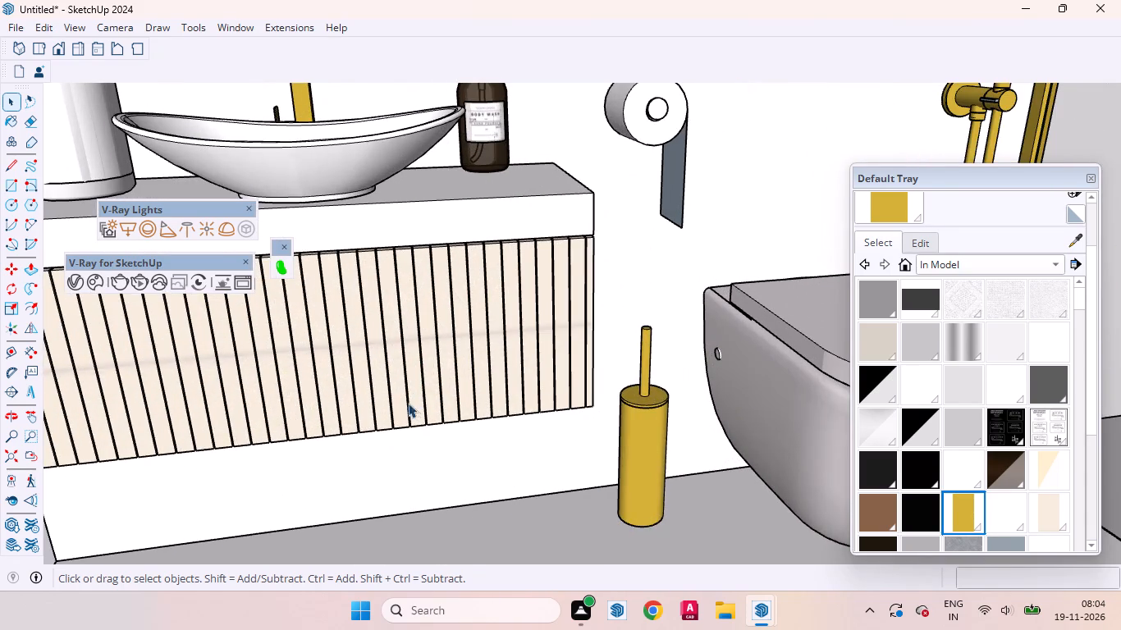
Inside the vanity cabinet group, copy the lower back edge 1 inch forward along the cabinet's underside.
middle_drag(405, 394, 381, 199)
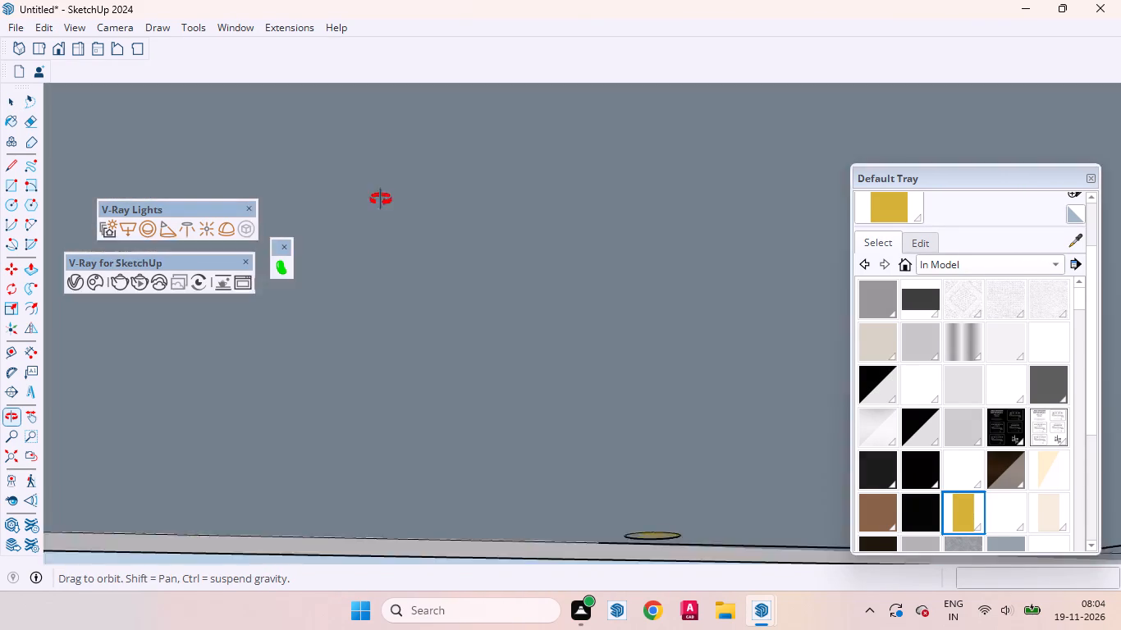
middle_drag(381, 199, 381, 217)
scroll(258, 346, up, 3)
scroll(332, 372, up, 1)
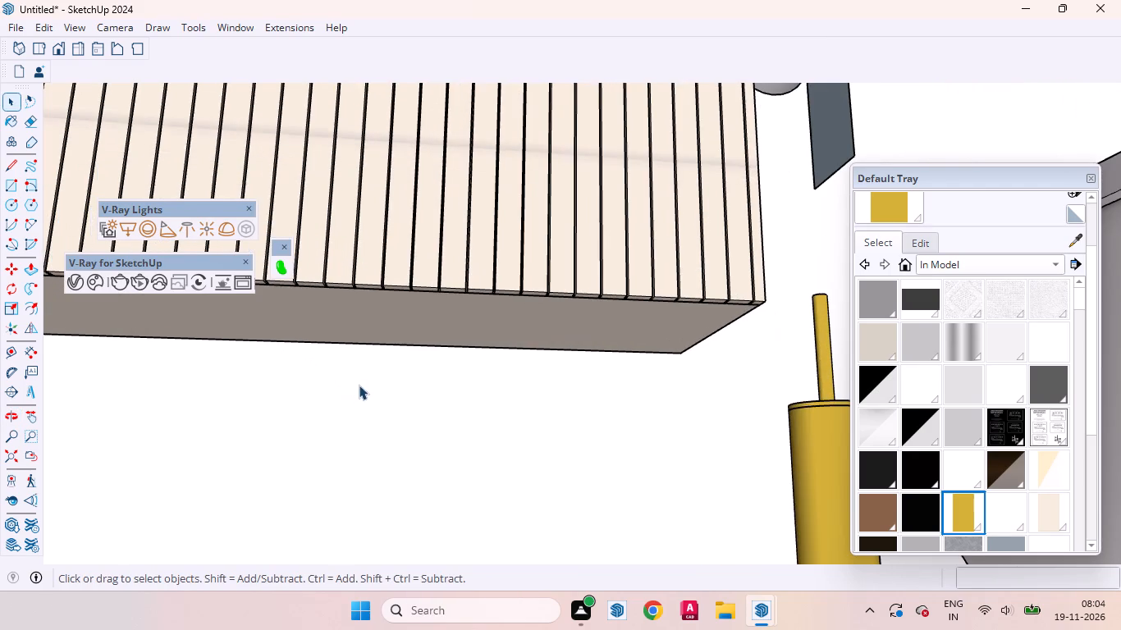
scroll(385, 405, down, 18)
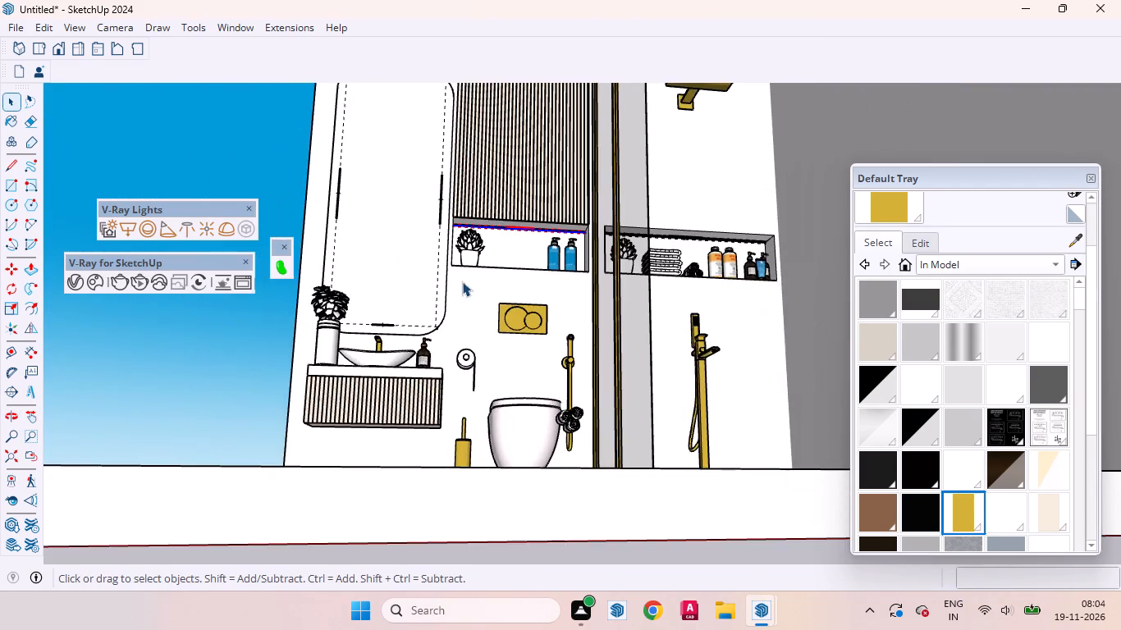
middle_drag(464, 311, 467, 363)
scroll(517, 367, down, 5)
scroll(355, 431, up, 9)
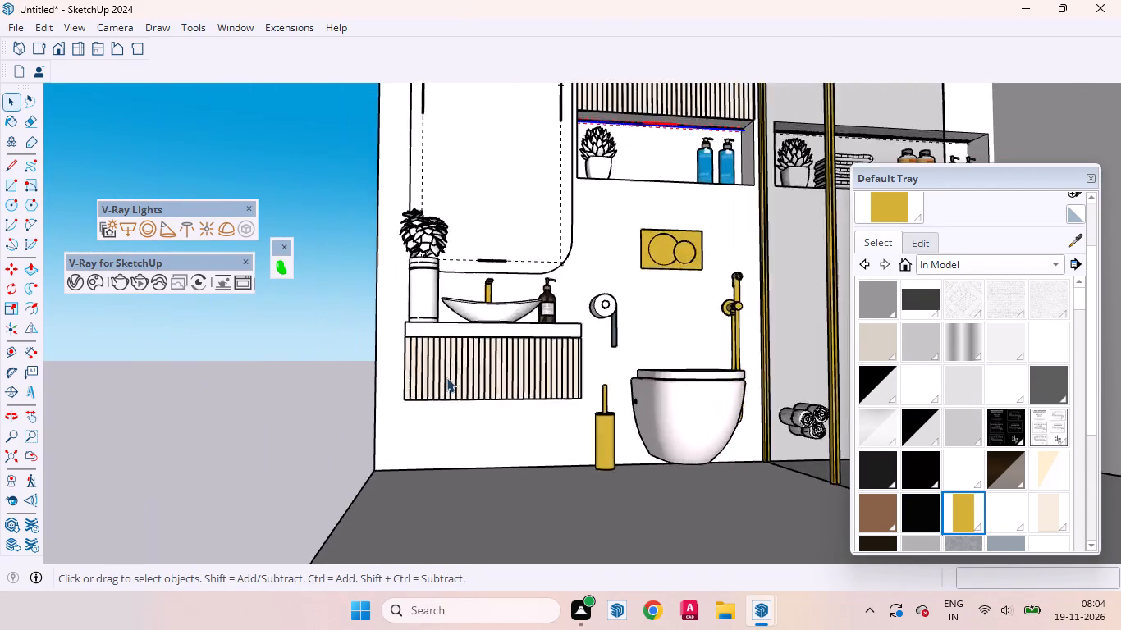
scroll(446, 377, up, 14)
middle_drag(461, 423, 498, 234)
middle_drag(498, 234, 487, 548)
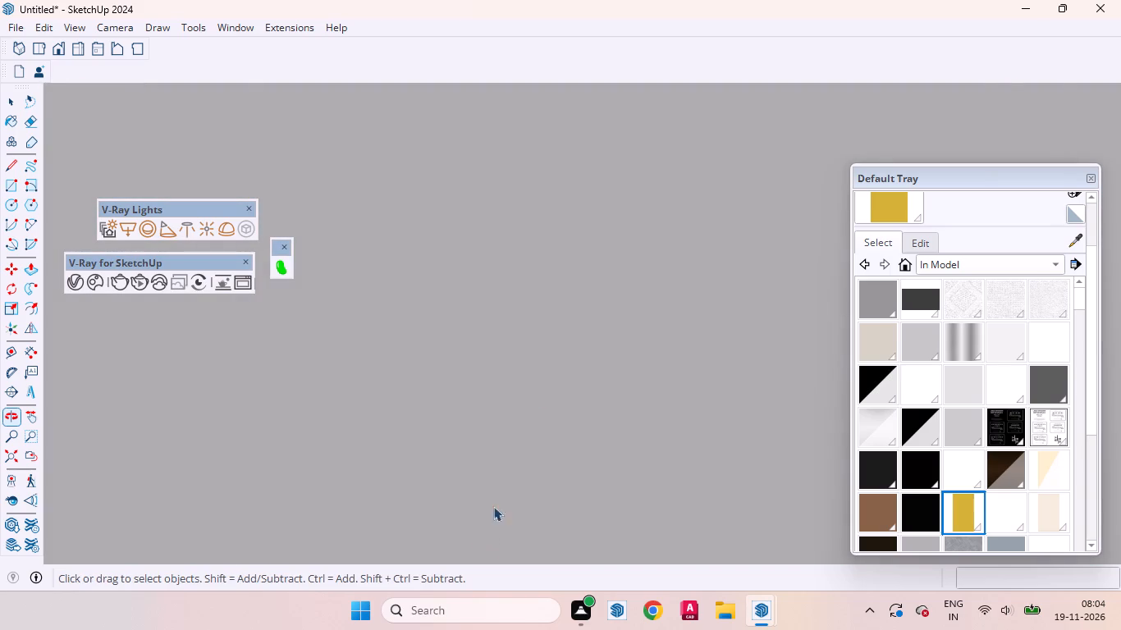
scroll(574, 284, down, 20)
scroll(574, 284, down, 3)
scroll(560, 391, up, 1)
scroll(560, 391, down, 5)
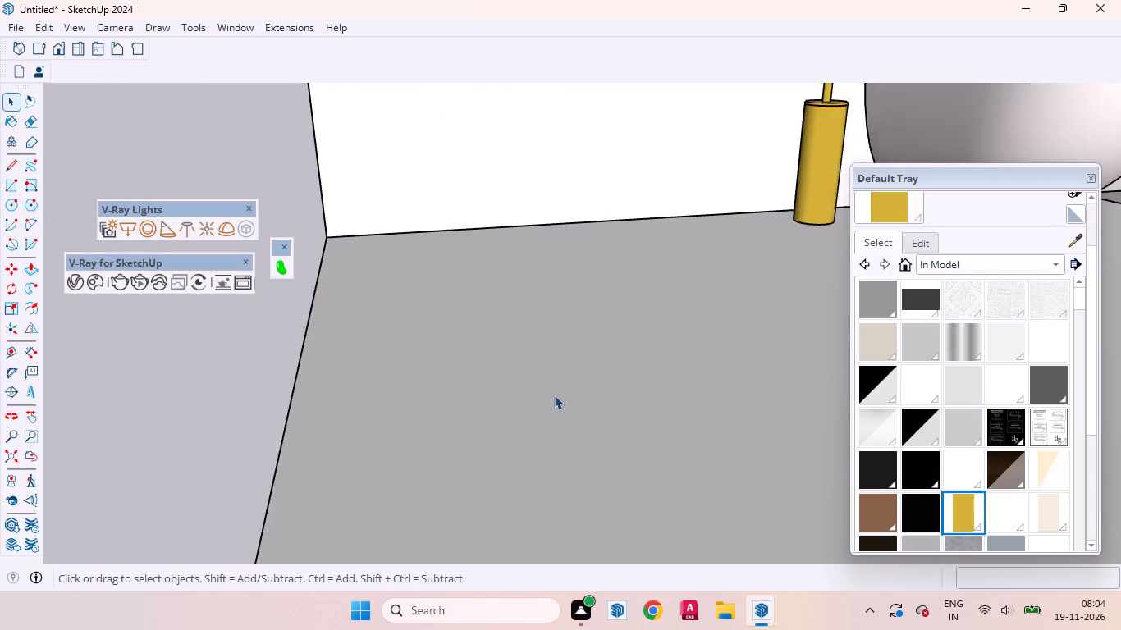
scroll(554, 395, down, 8)
scroll(533, 212, up, 10)
middle_drag(531, 304, 533, 301)
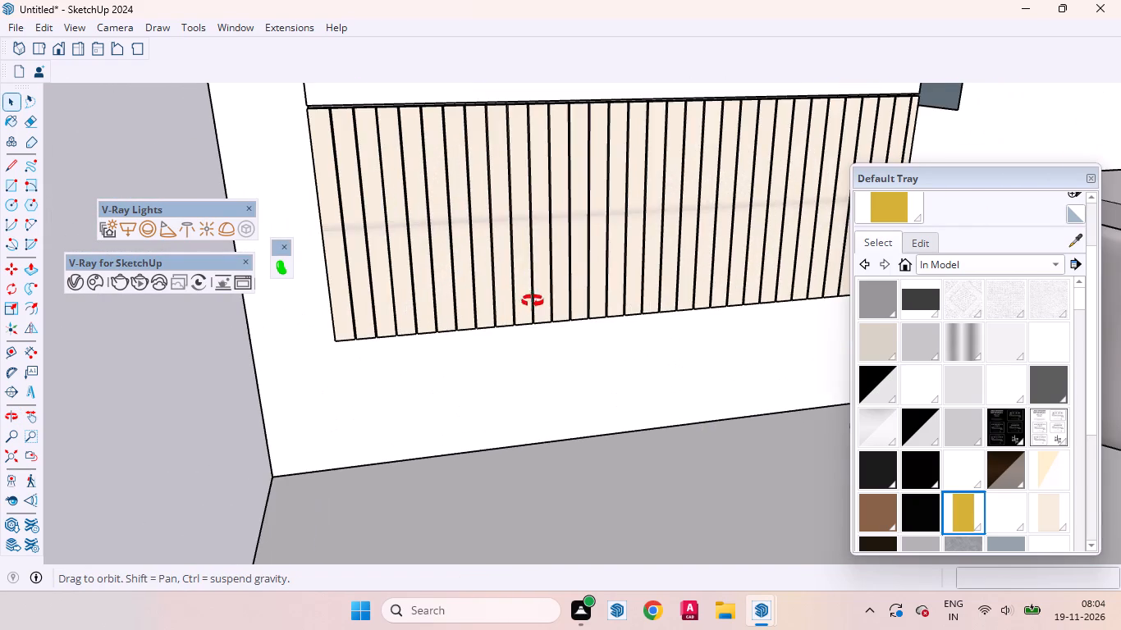
middle_drag(533, 301, 616, 148)
scroll(430, 203, up, 6)
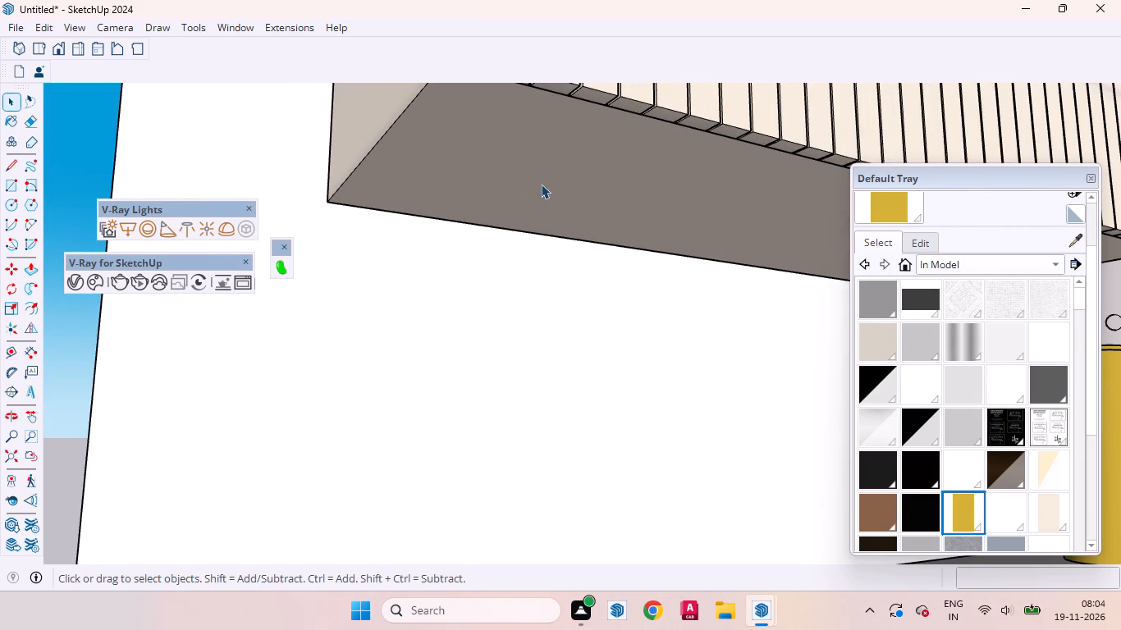
click(542, 183)
double_click(510, 189)
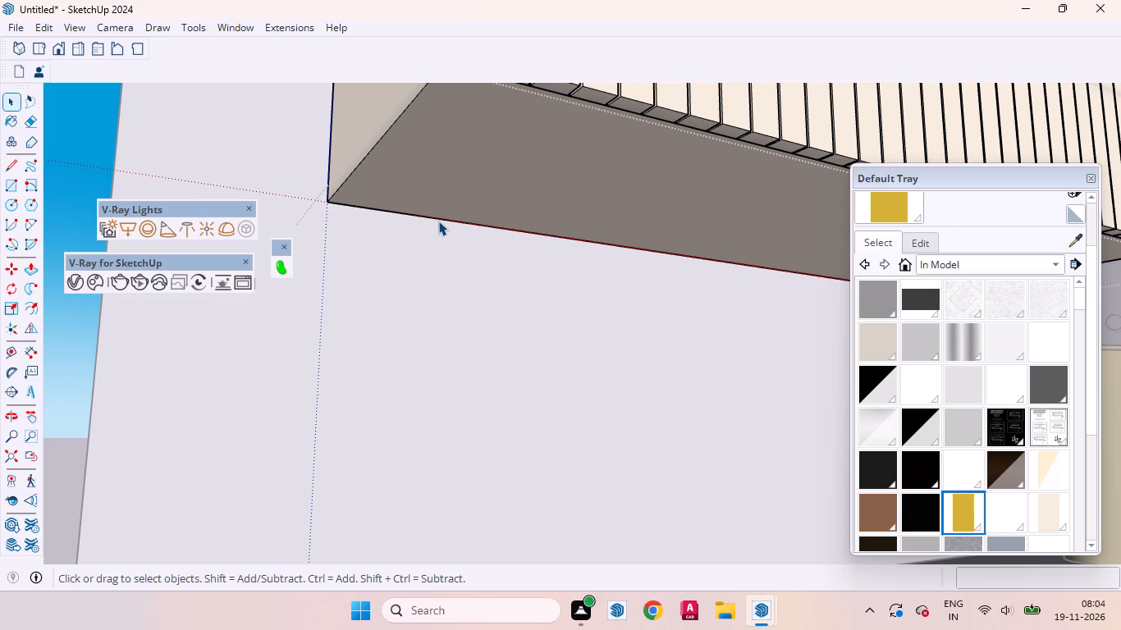
click(437, 218)
key(m)
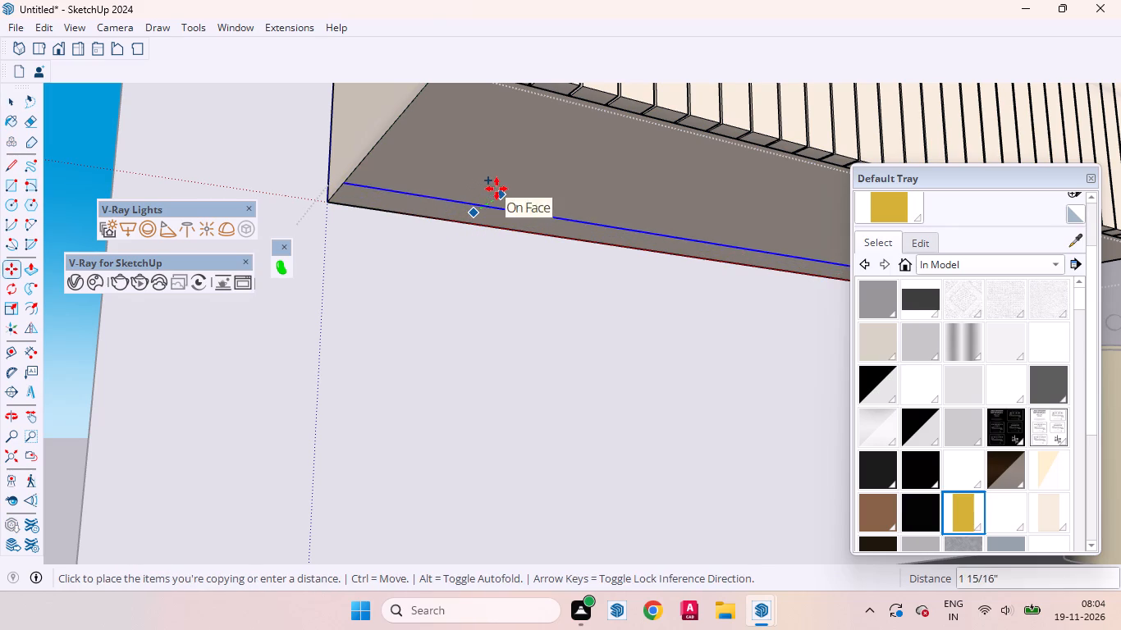
key(1)
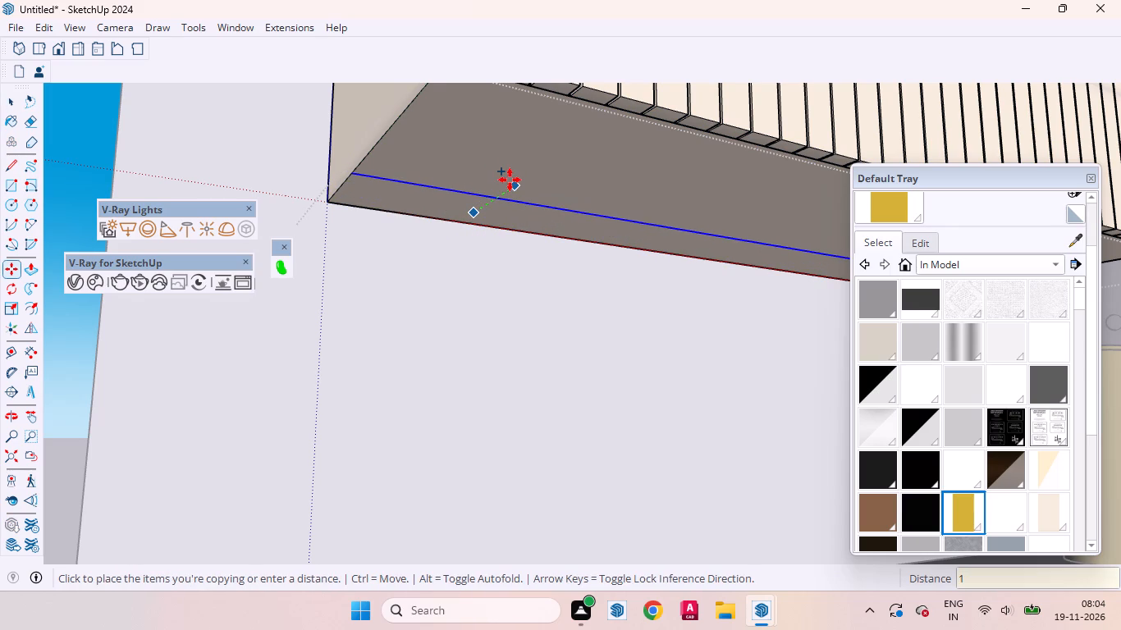
key(Return)
key(space)
Group the narrow strip at the back of the vanity's underside, convert it into a V-Ray mesh light, and leave the cabinet group.
click(466, 180)
scroll(431, 200, up, 1)
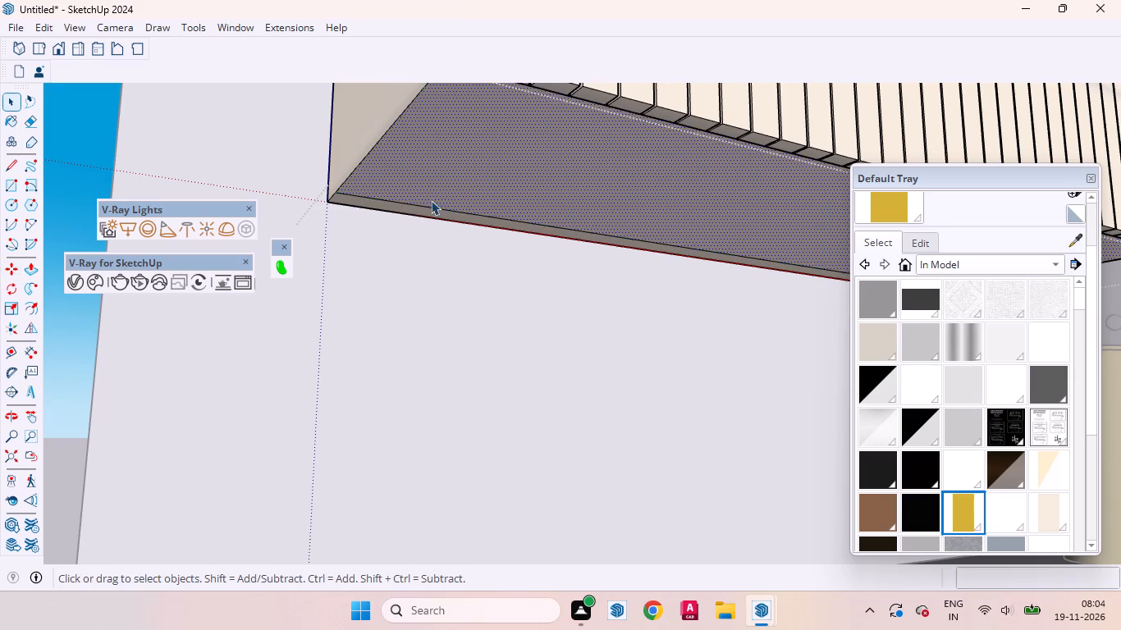
scroll(431, 200, up, 7)
click(410, 203)
double_click(410, 203)
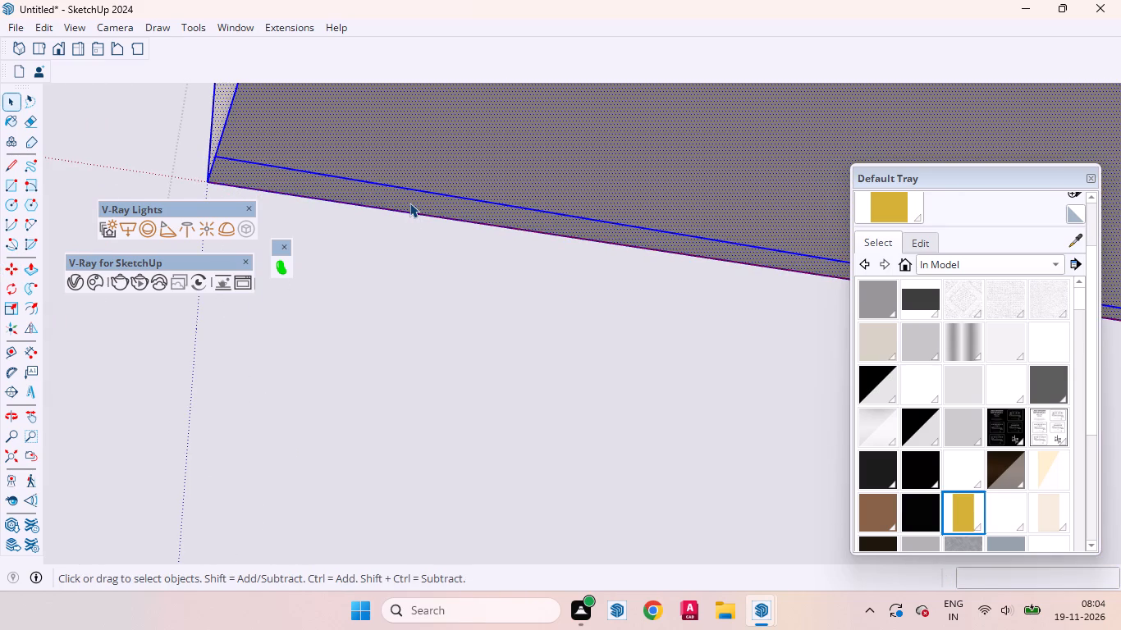
double_click(405, 204)
right_click(405, 204)
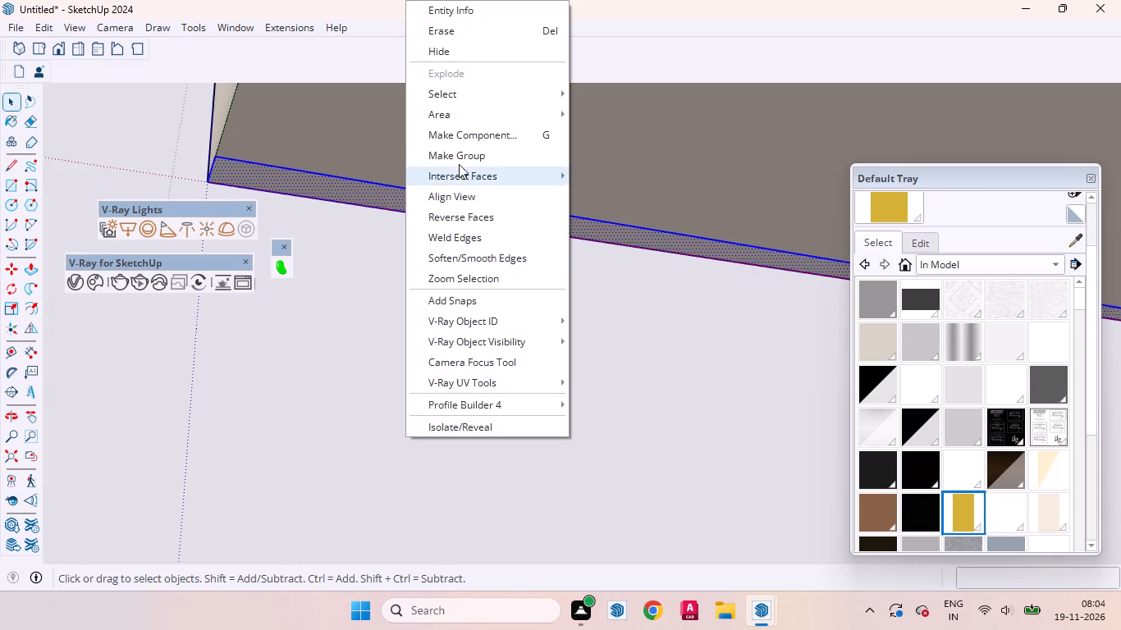
click(461, 153)
click(251, 222)
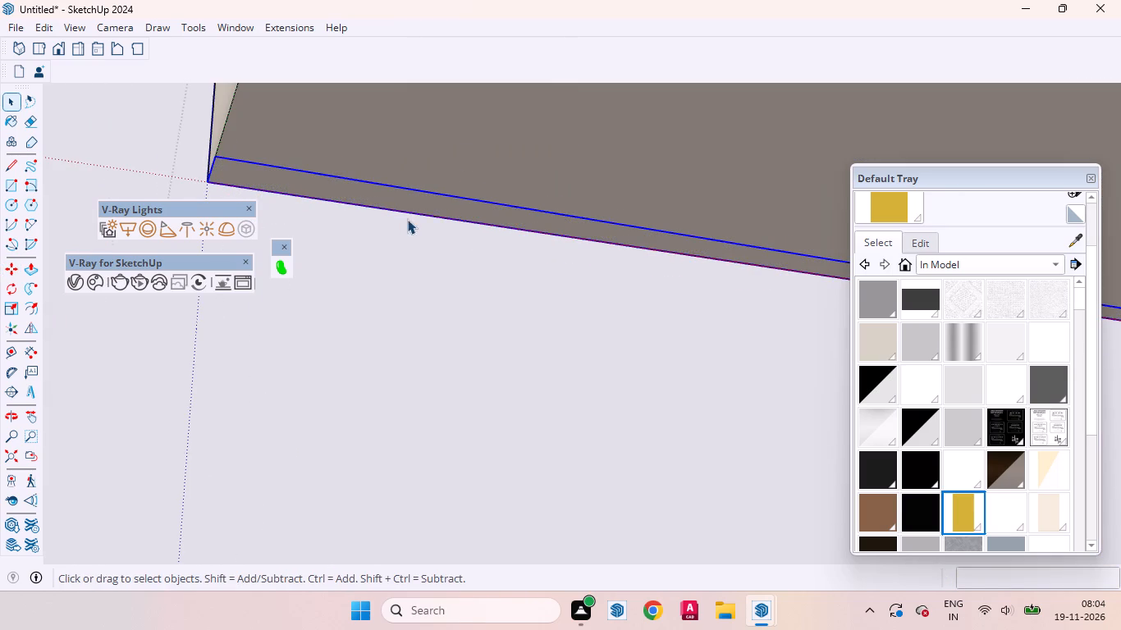
key(space)
scroll(368, 294, down, 9)
scroll(279, 340, up, 1)
scroll(277, 340, down, 16)
middle_drag(452, 345, 378, 459)
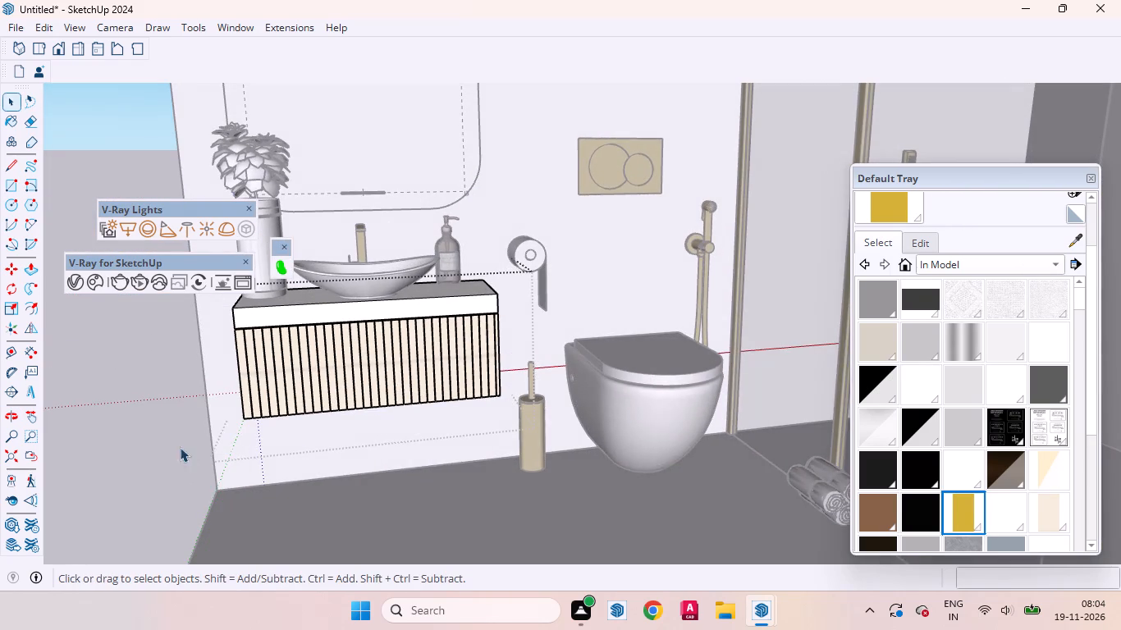
click(149, 448)
Examine the wall mirror's lower corner up close and the arrangement of fittings and niches across the whole bathroom.
scroll(455, 369, down, 8)
scroll(427, 282, up, 3)
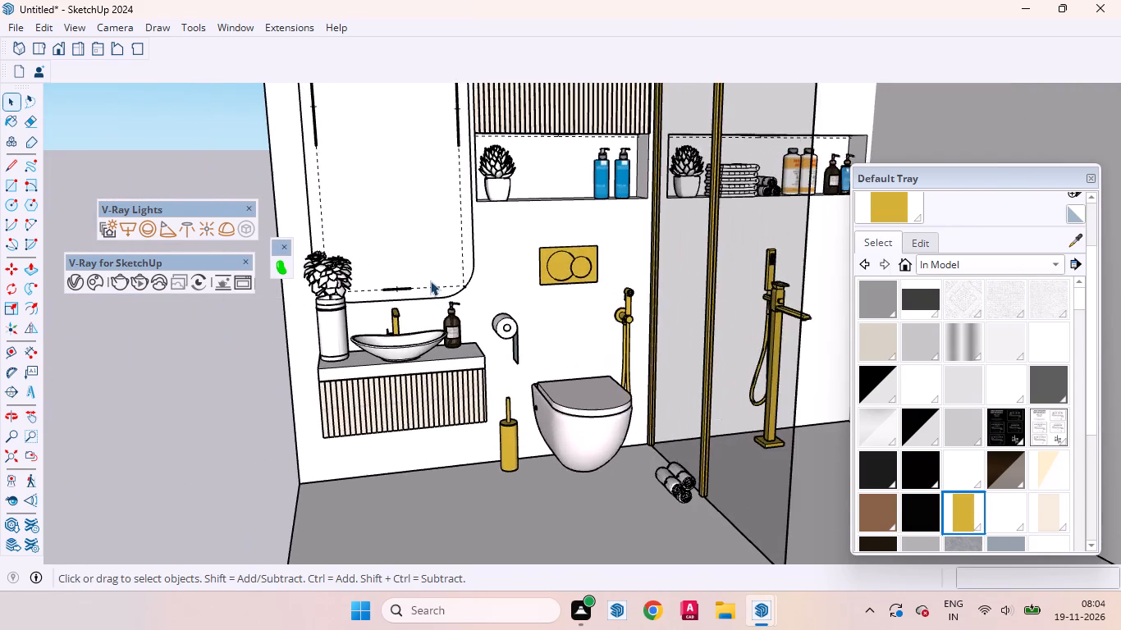
scroll(451, 281, up, 18)
middle_drag(506, 299, 395, 351)
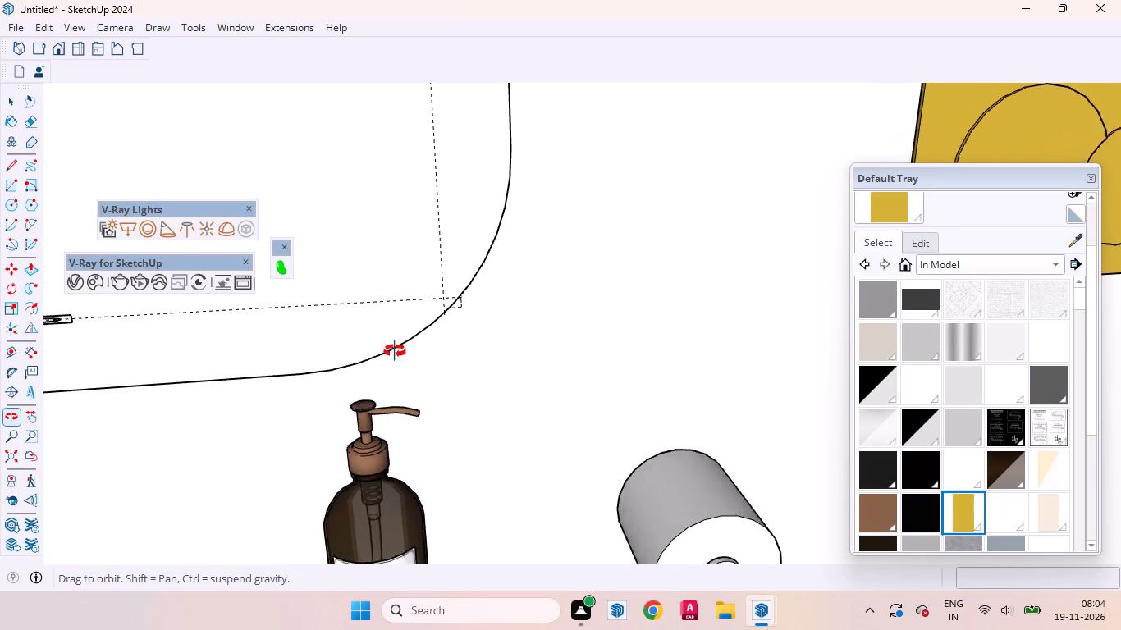
middle_drag(395, 351, 432, 294)
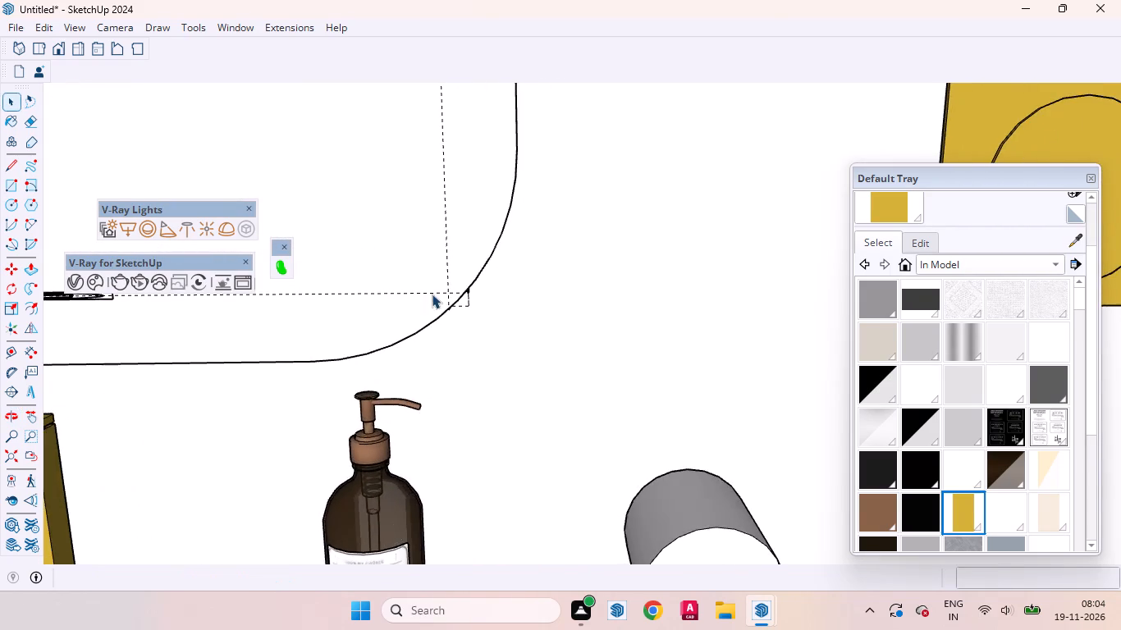
scroll(439, 300, down, 19)
scroll(536, 325, up, 1)
scroll(536, 325, down, 6)
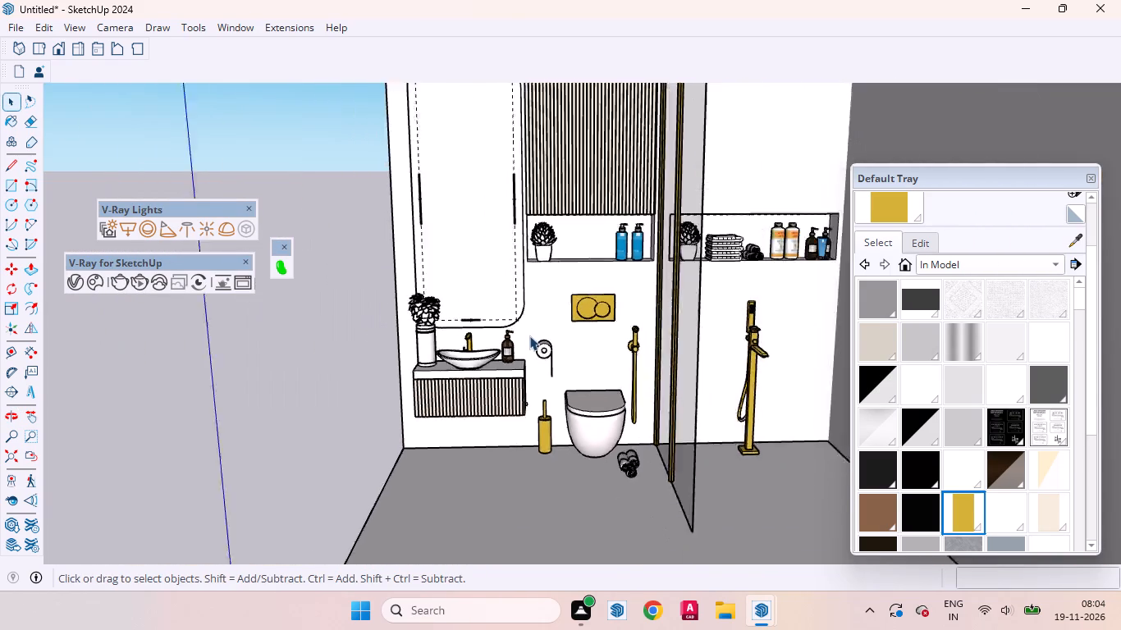
scroll(529, 336, down, 5)
scroll(685, 290, up, 4)
scroll(559, 281, up, 2)
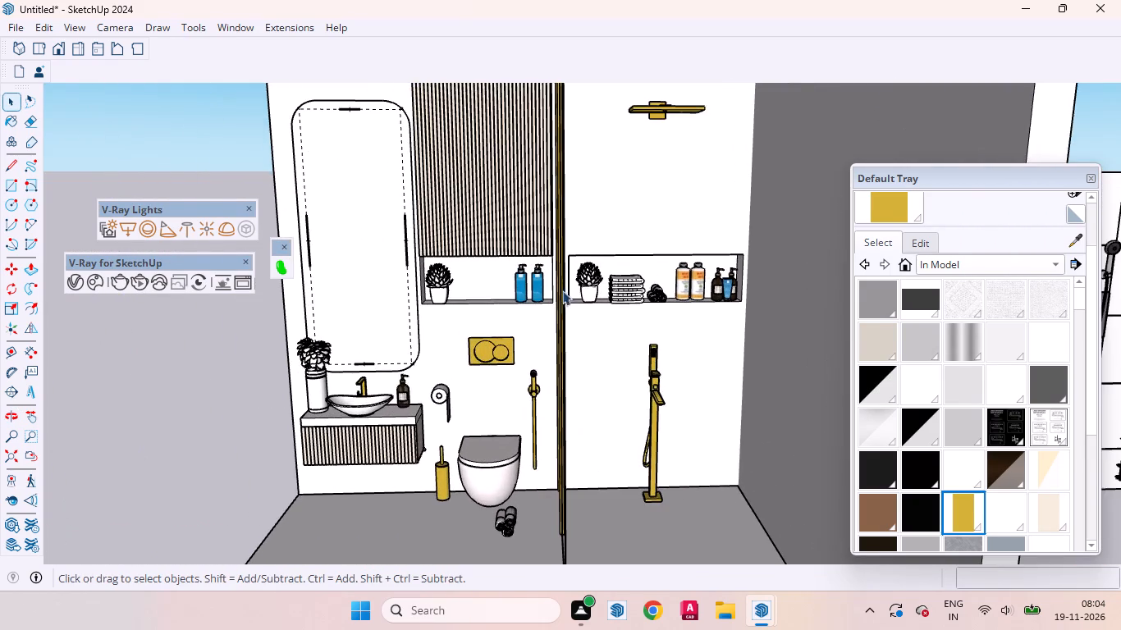
scroll(625, 317, up, 4)
middle_drag(604, 326, 500, 399)
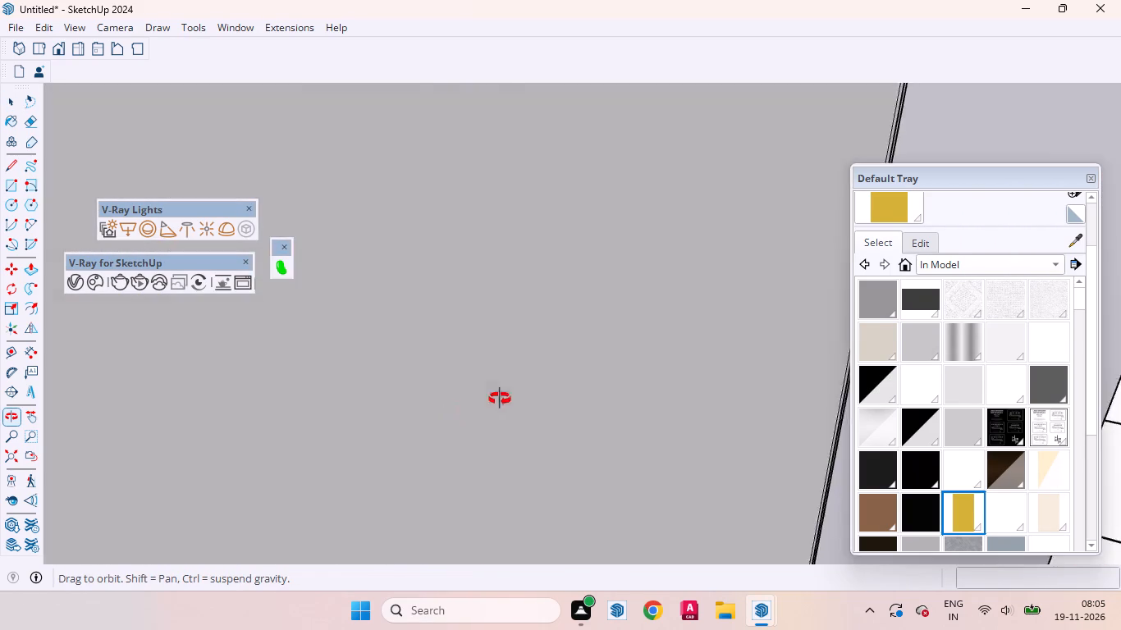
middle_drag(500, 399, 622, 368)
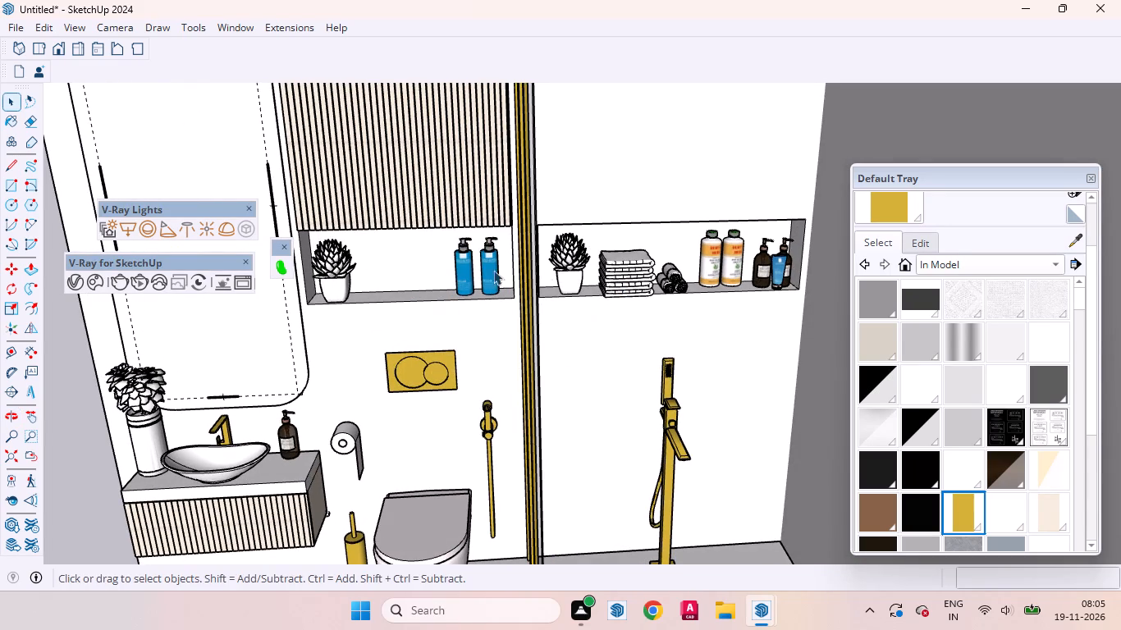
Copy the rolled towels from the shower niche about 3' 9 1/4" into the niche below the slatted panel, between the plant and blue bottles.
scroll(337, 307, up, 1)
scroll(574, 281, down, 6)
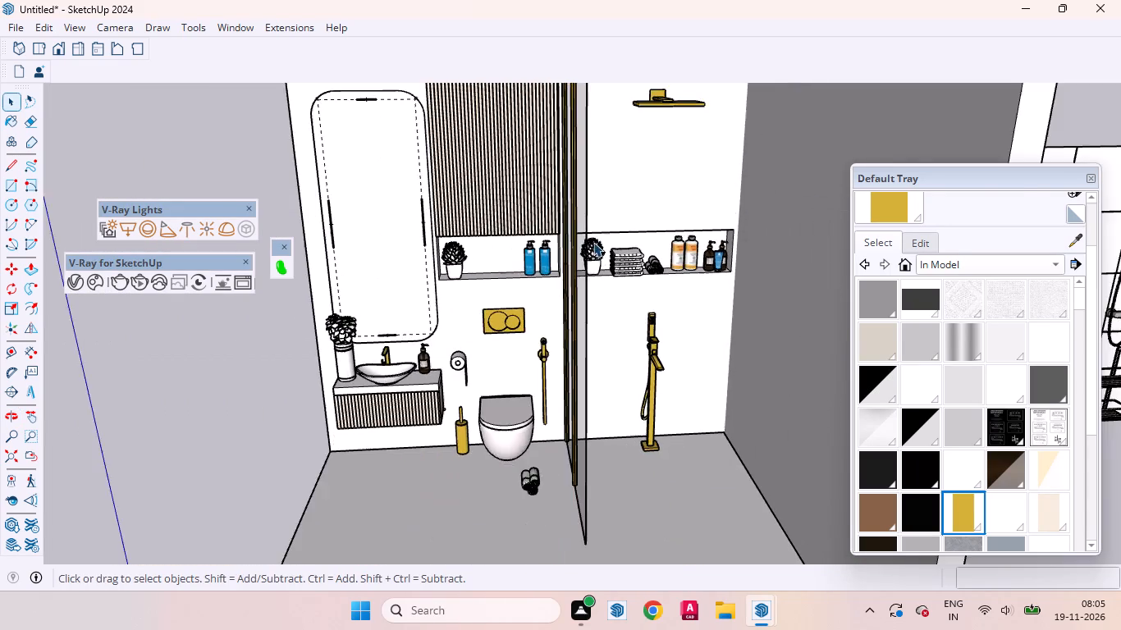
scroll(593, 242, down, 4)
scroll(525, 436, up, 1)
scroll(643, 254, up, 2)
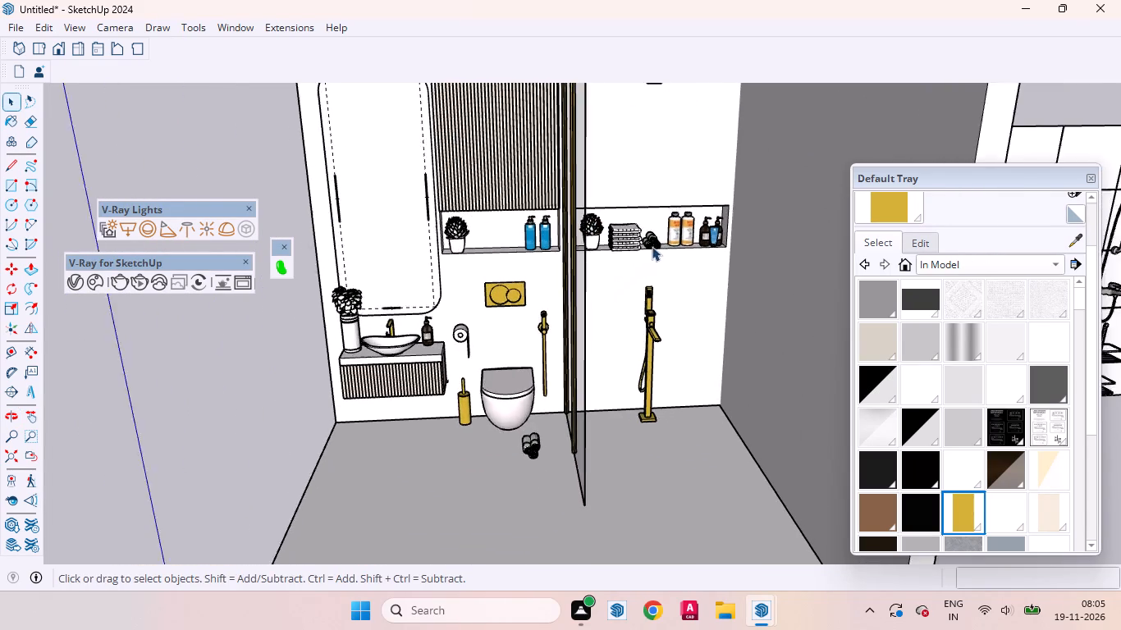
scroll(652, 246, up, 5)
click(649, 246)
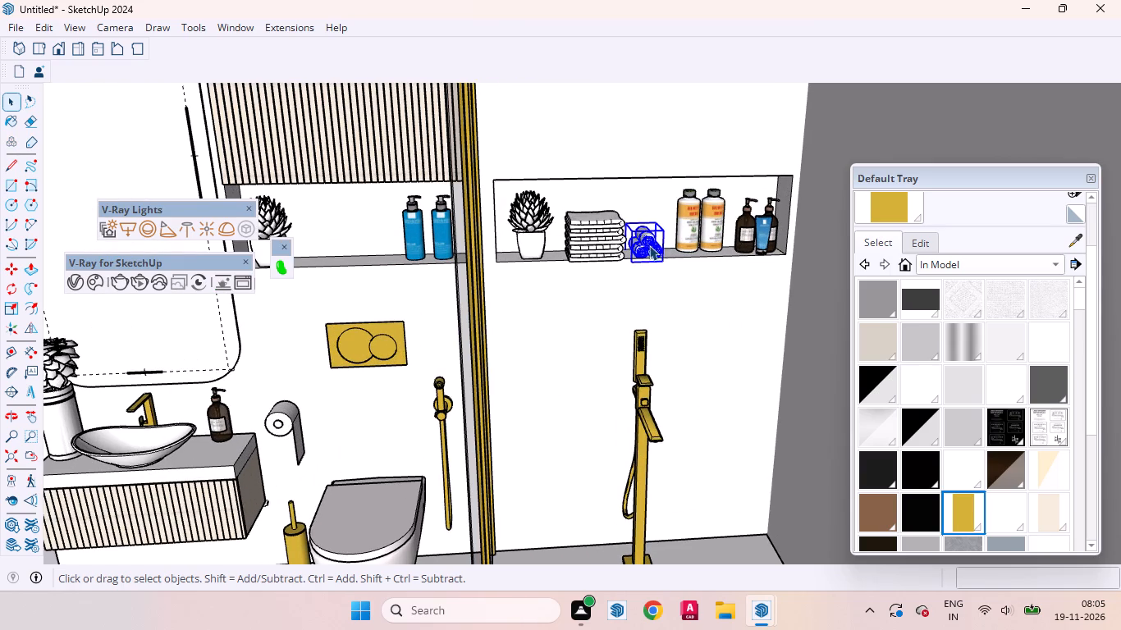
key(m)
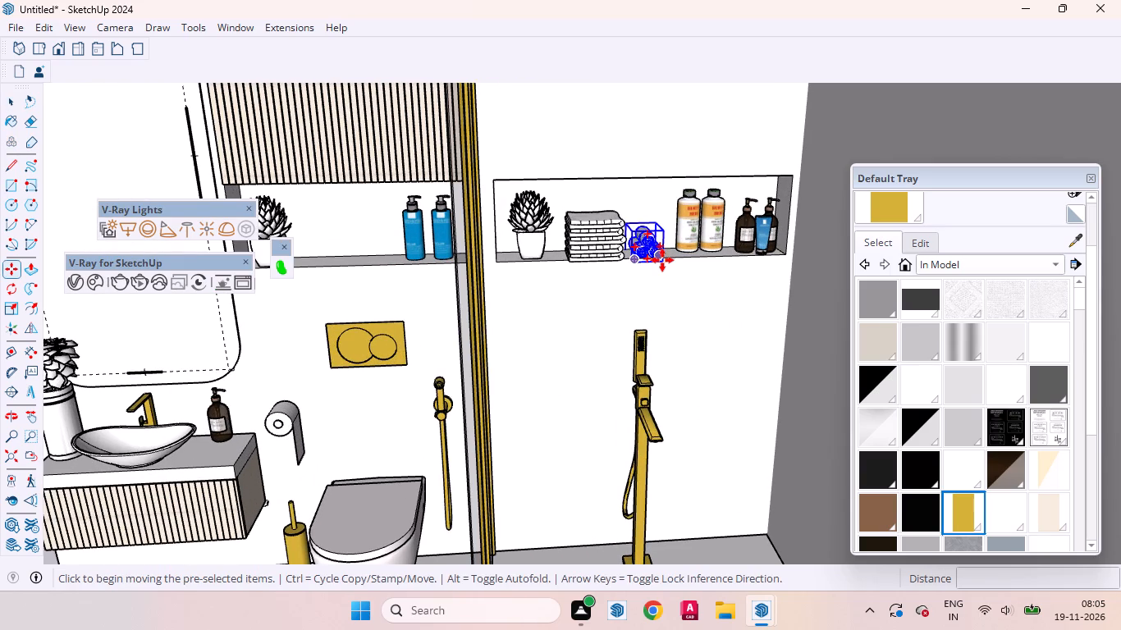
click(666, 267)
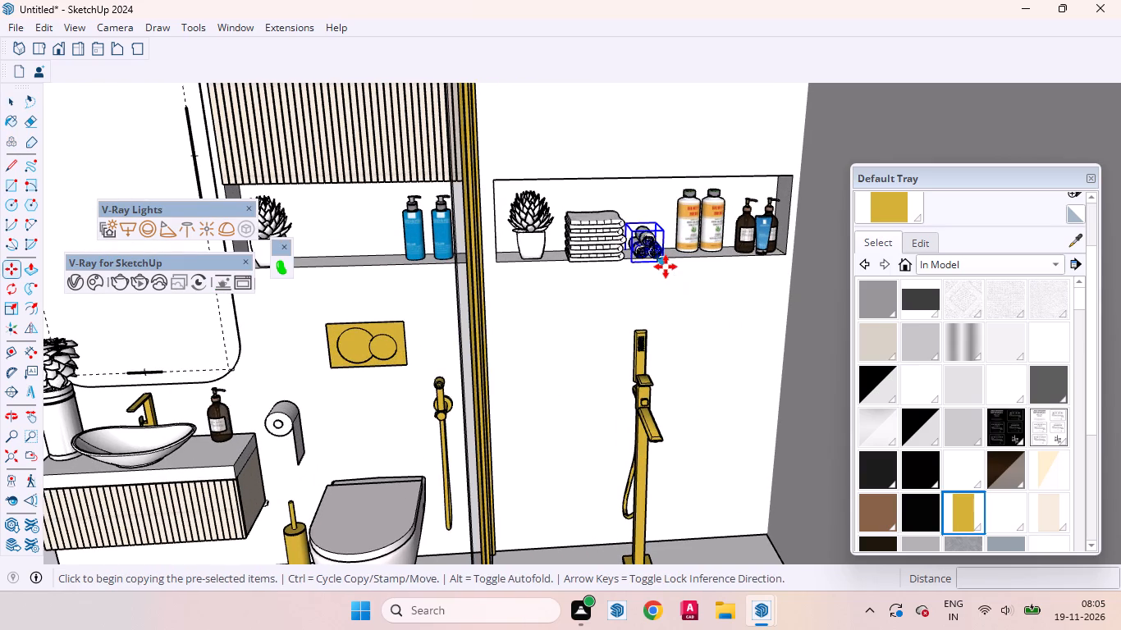
scroll(757, 260, down, 6)
scroll(519, 263, up, 4)
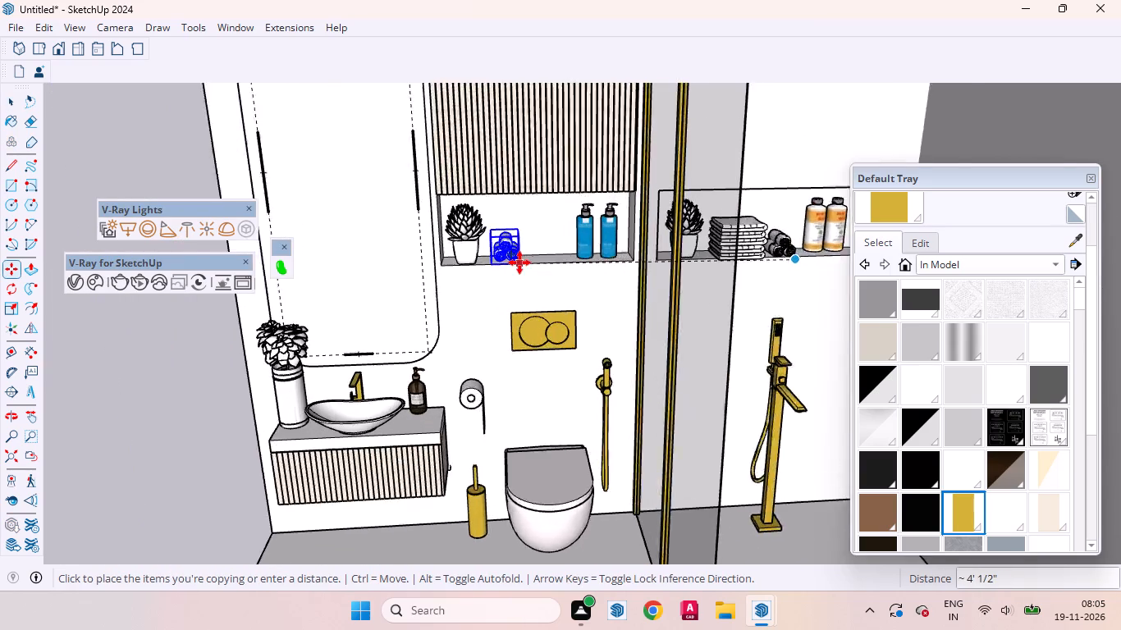
scroll(519, 262, up, 4)
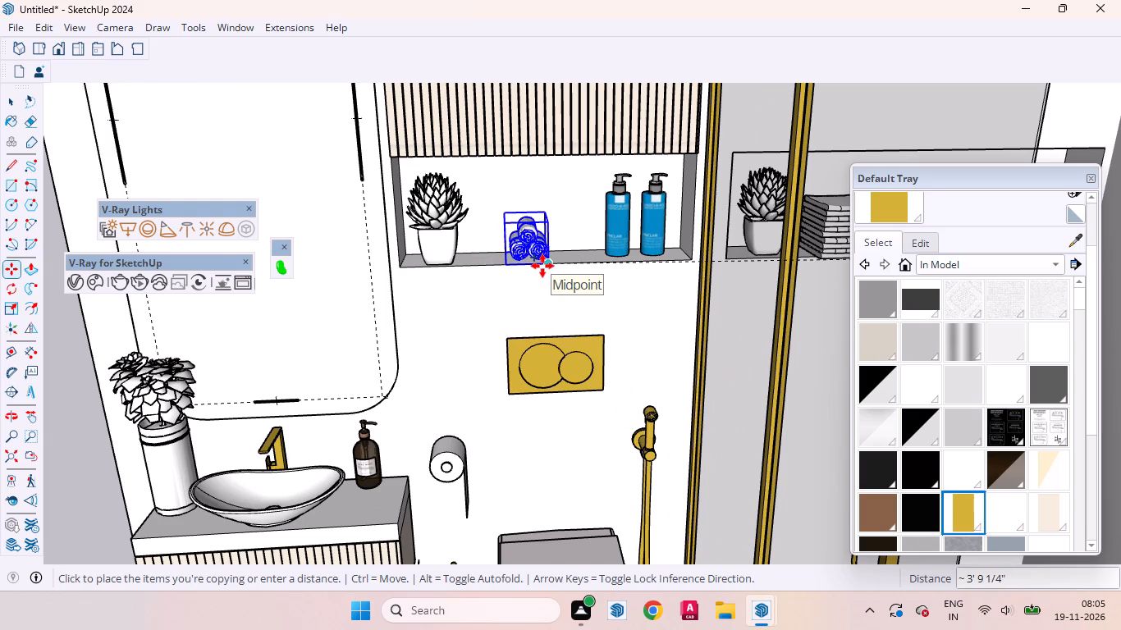
click(542, 266)
key(space)
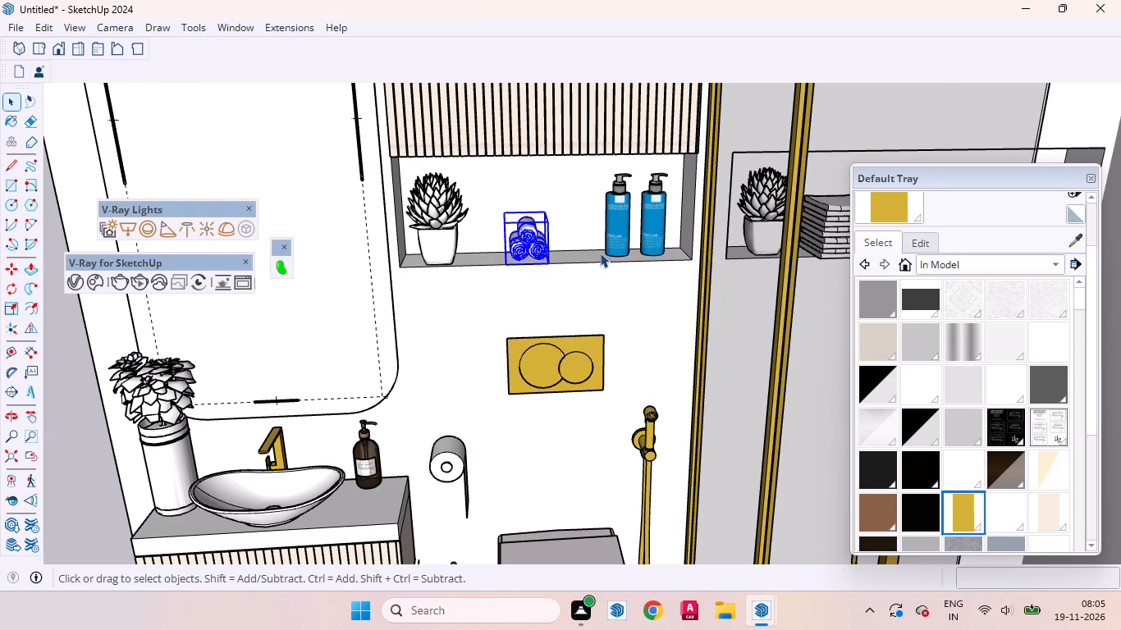
scroll(600, 253, down, 15)
click(385, 324)
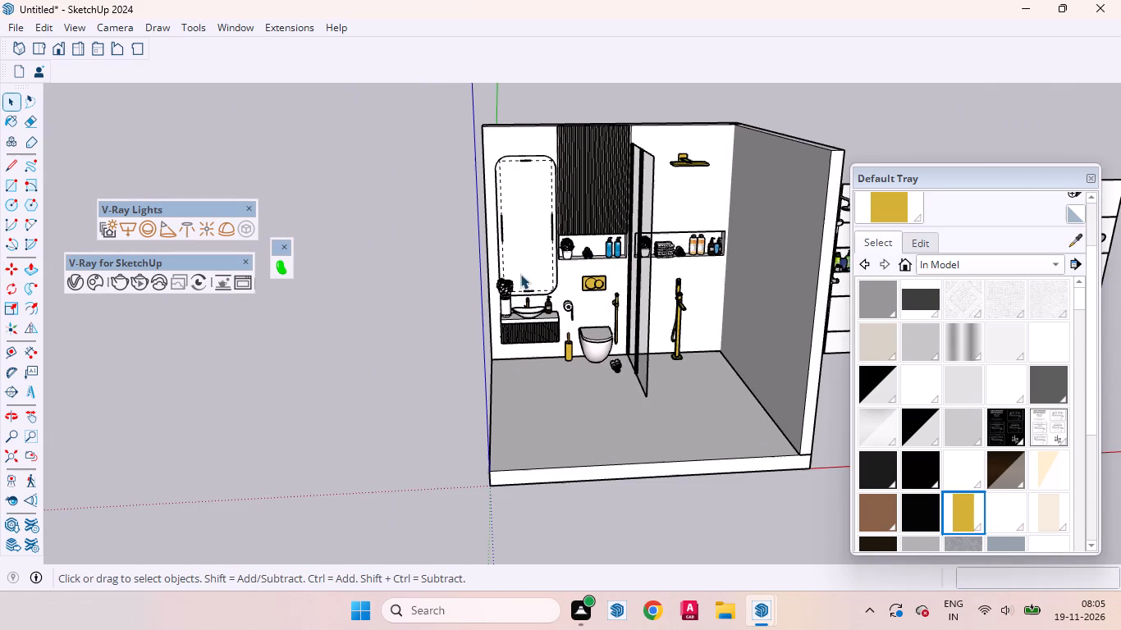
Move the rolled towels in the niche below the slatted panel down about 1/2".
scroll(606, 240, up, 16)
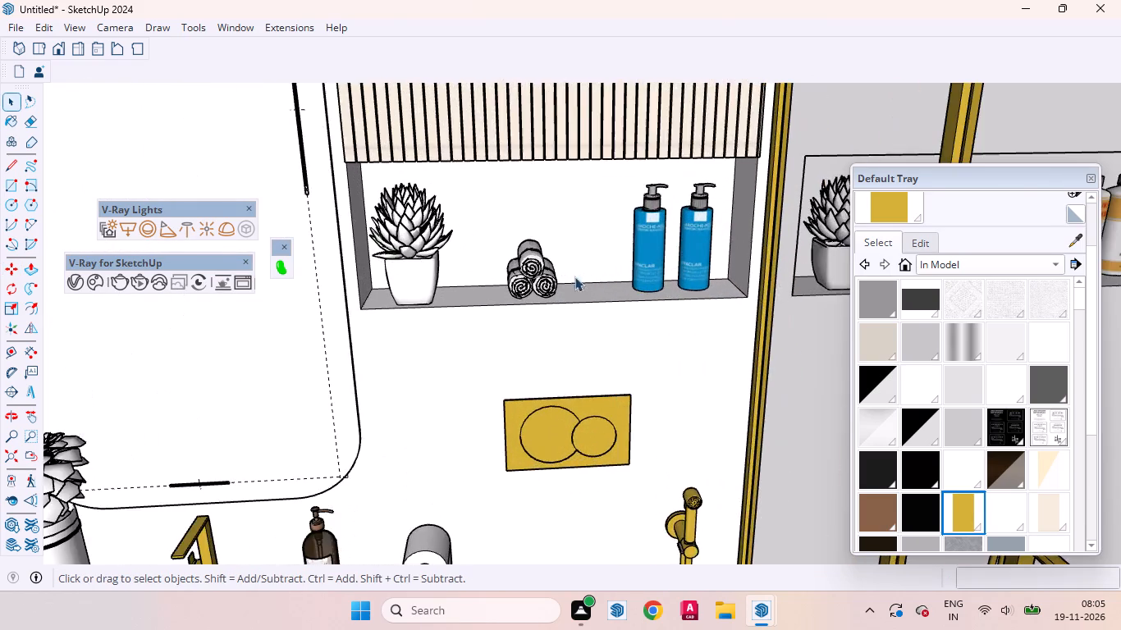
scroll(558, 278, up, 10)
middle_drag(514, 300, 501, 249)
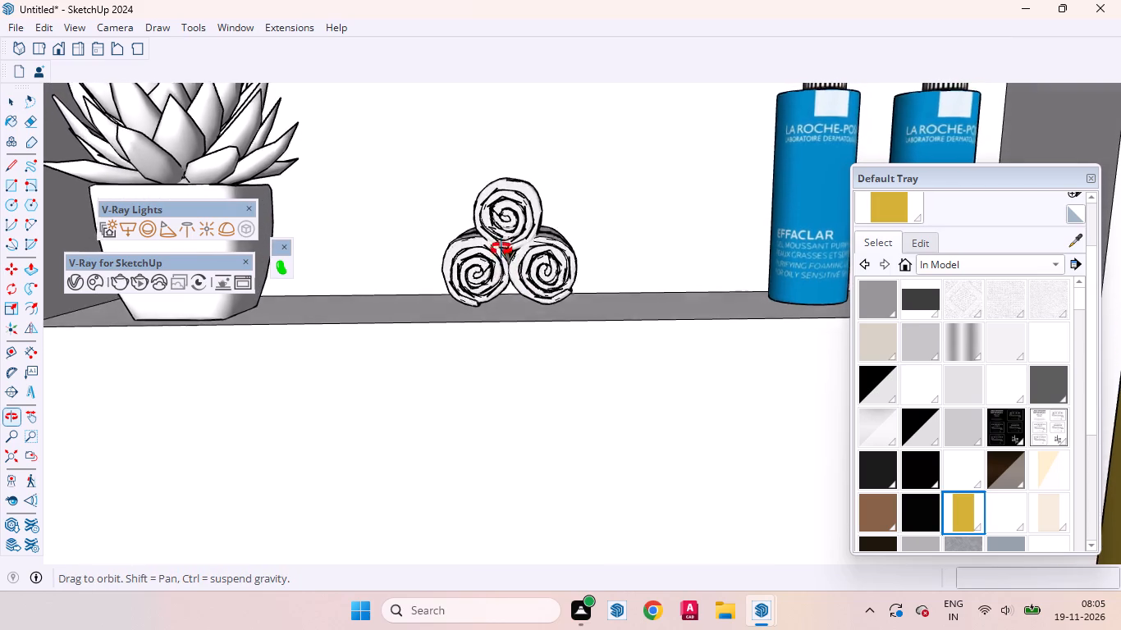
middle_drag(501, 249, 492, 230)
click(506, 227)
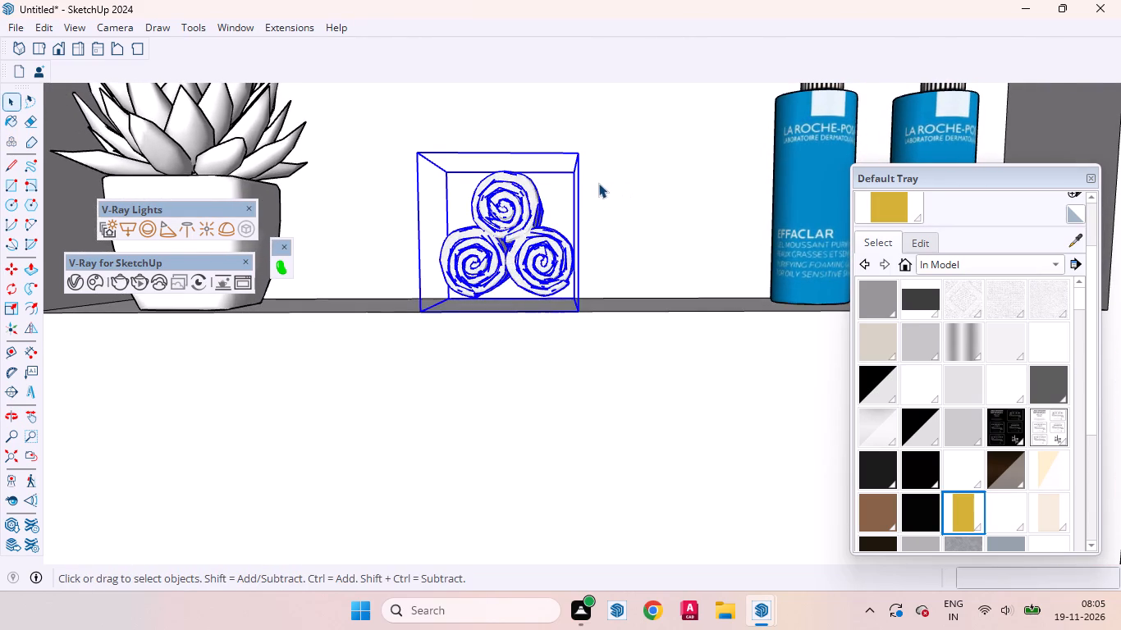
scroll(598, 183, up, 2)
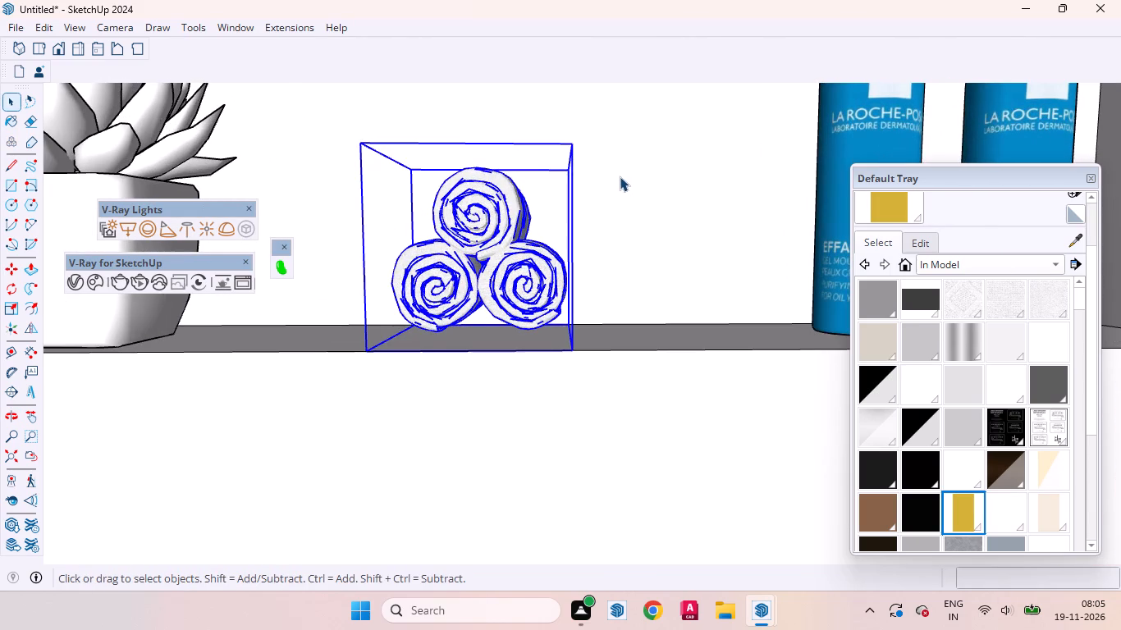
key(m)
click(620, 156)
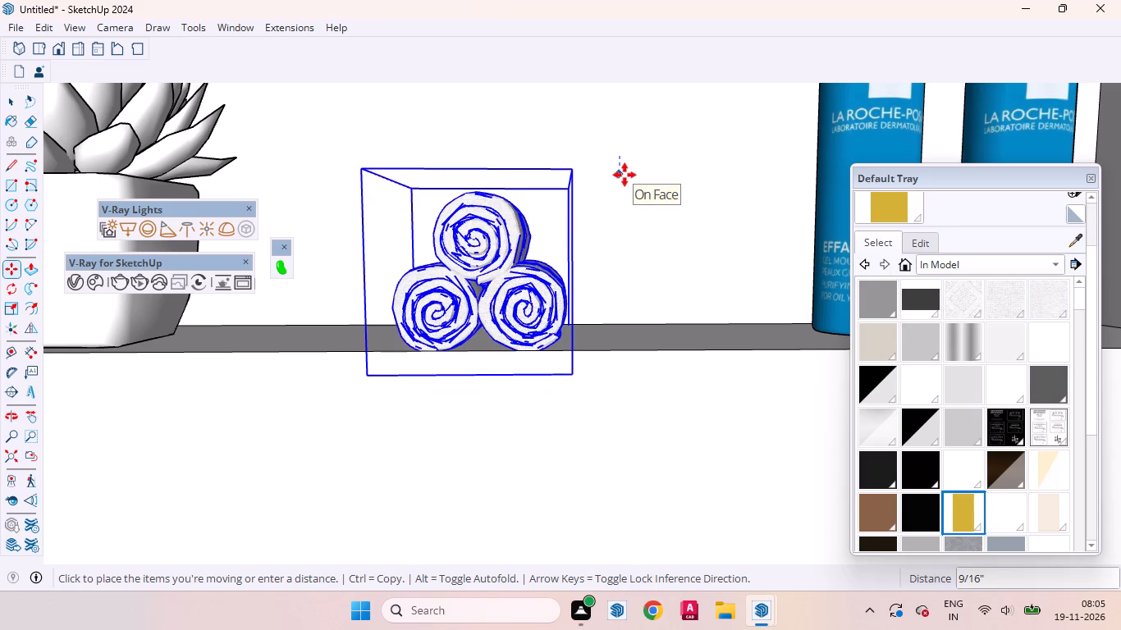
click(625, 173)
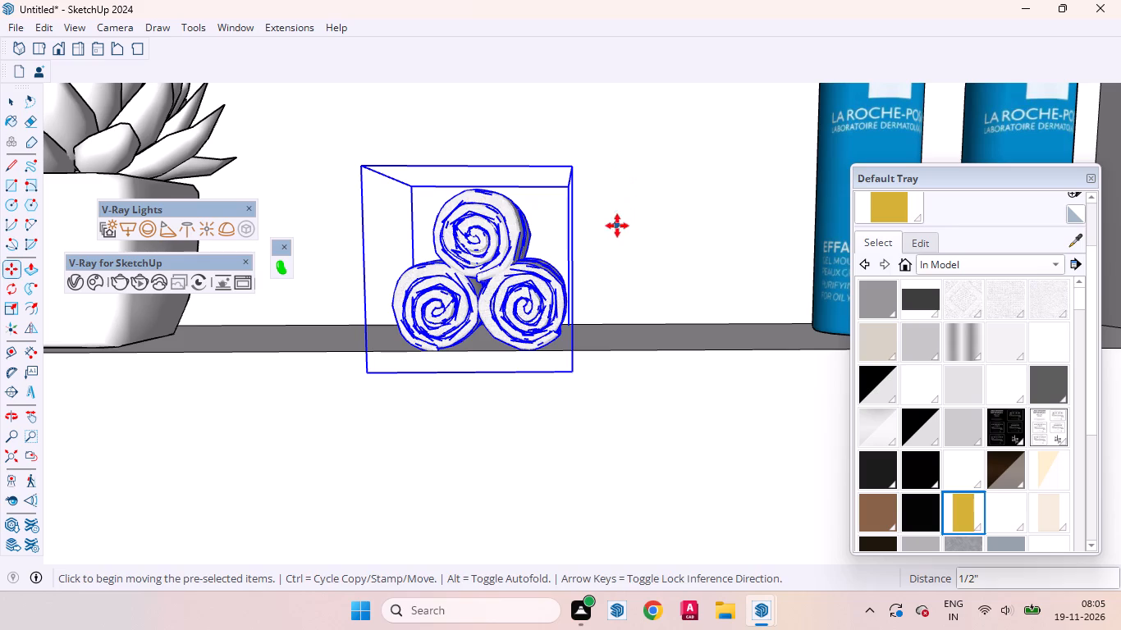
key(space)
Examine how the rolled towels sit on the niche shelf and review the arrangement of fittings across the whole bathroom.
scroll(445, 320, up, 11)
middle_drag(473, 340, 647, 328)
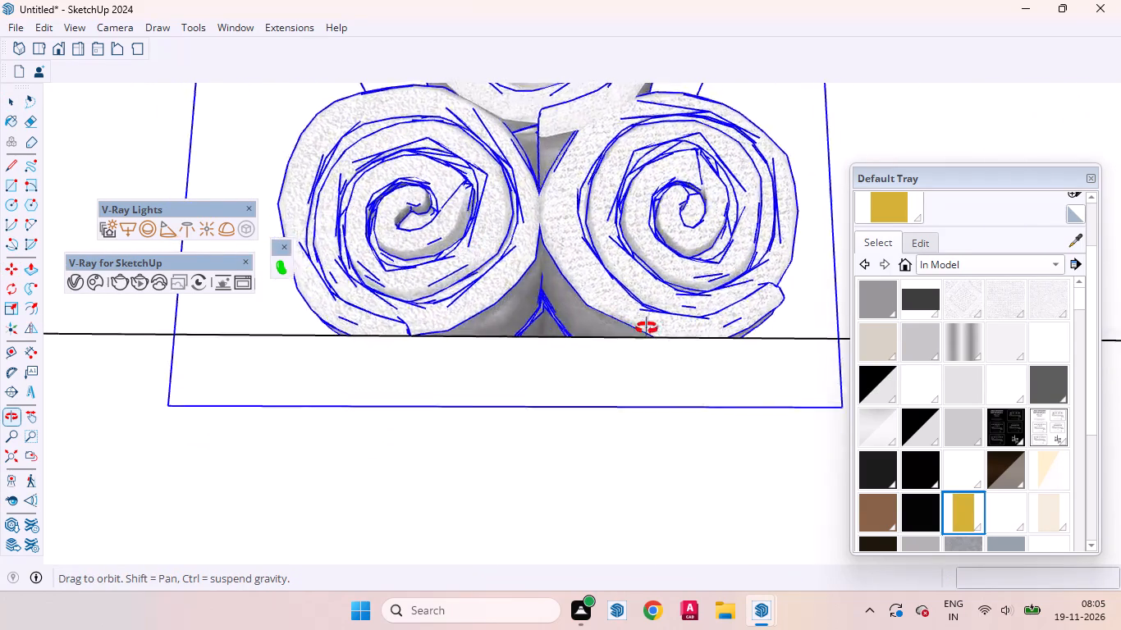
middle_drag(647, 328, 593, 450)
scroll(605, 423, down, 1)
scroll(605, 423, up, 1)
scroll(605, 424, down, 12)
scroll(582, 413, up, 1)
scroll(574, 408, down, 10)
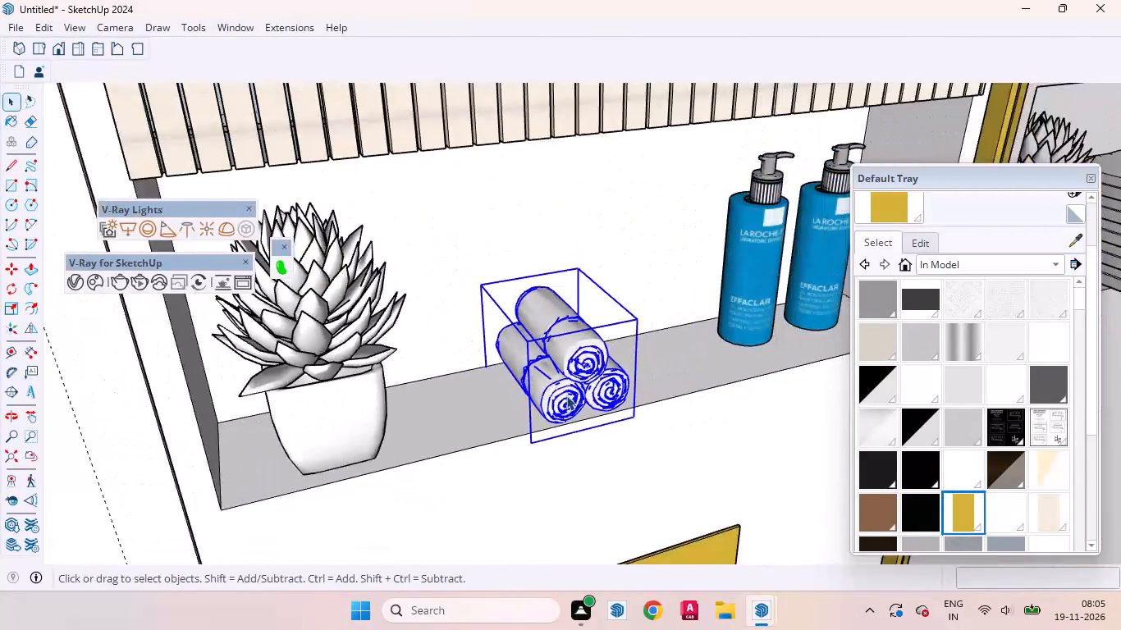
scroll(566, 395, down, 20)
scroll(566, 395, down, 5)
click(307, 444)
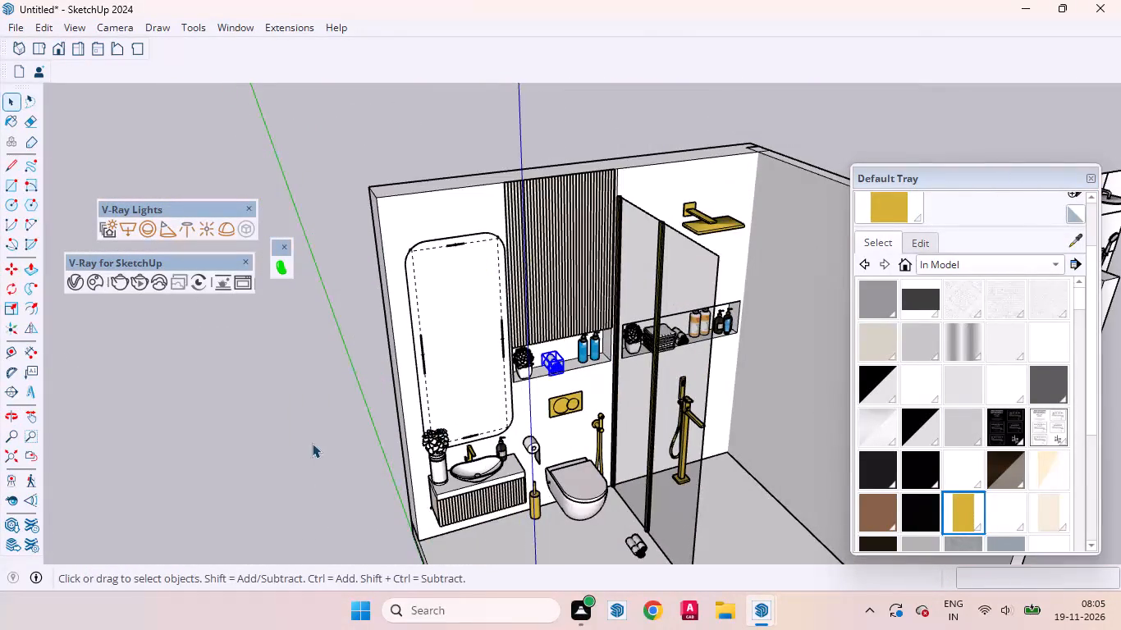
scroll(518, 352, up, 8)
middle_drag(538, 363, 445, 305)
scroll(445, 304, up, 1)
scroll(537, 272, down, 4)
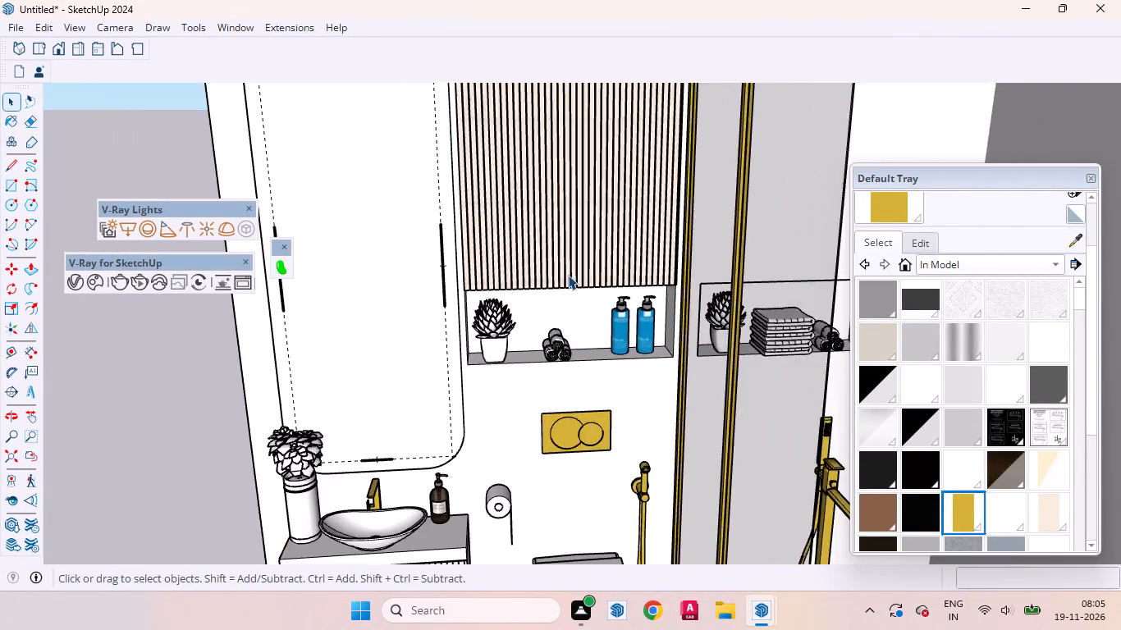
scroll(568, 275, down, 6)
middle_drag(581, 337, 557, 304)
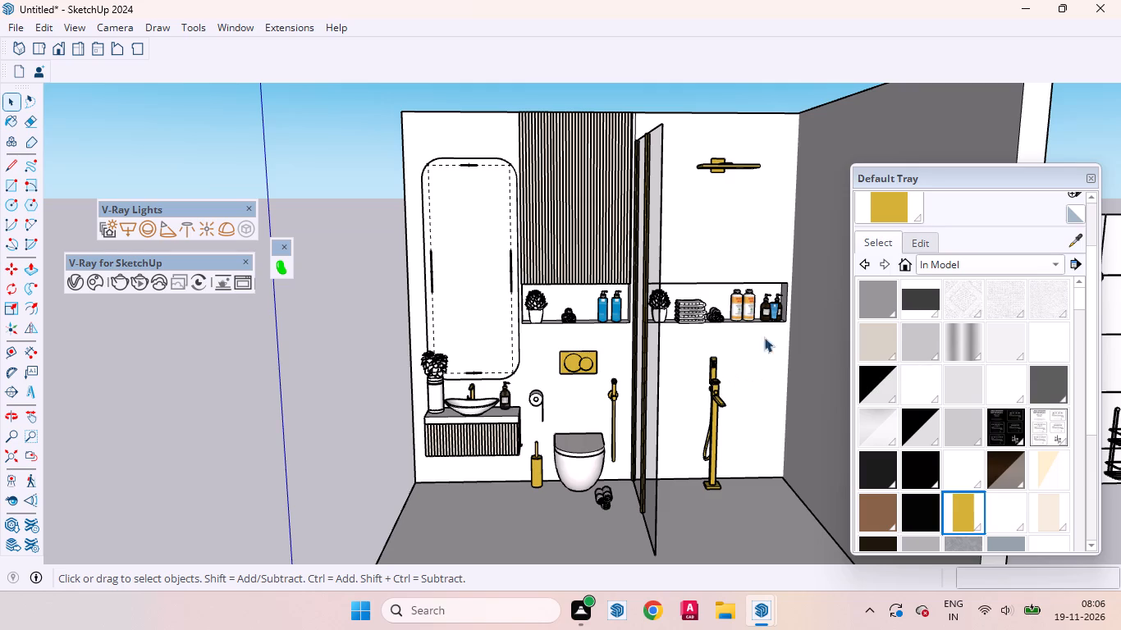
scroll(707, 316, down, 3)
scroll(640, 337, down, 8)
scroll(556, 365, down, 3)
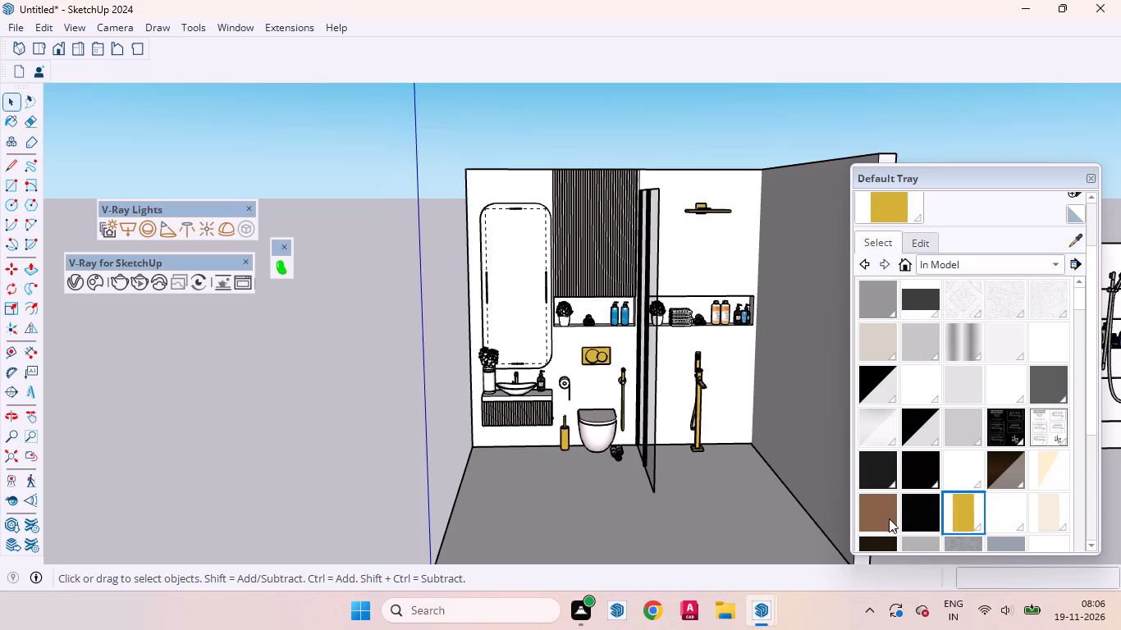
Delete the spare rolled towels lying on the floor beside the toilet.
scroll(618, 487, up, 7)
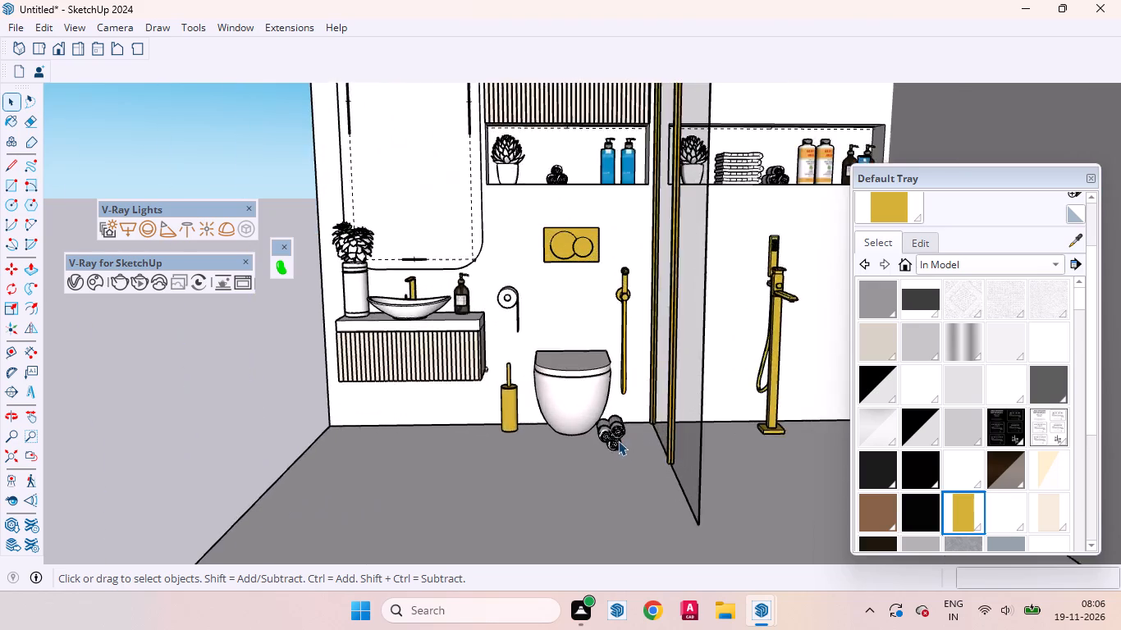
scroll(618, 441, up, 6)
middle_drag(608, 443, 650, 533)
scroll(659, 525, up, 3)
click(654, 492)
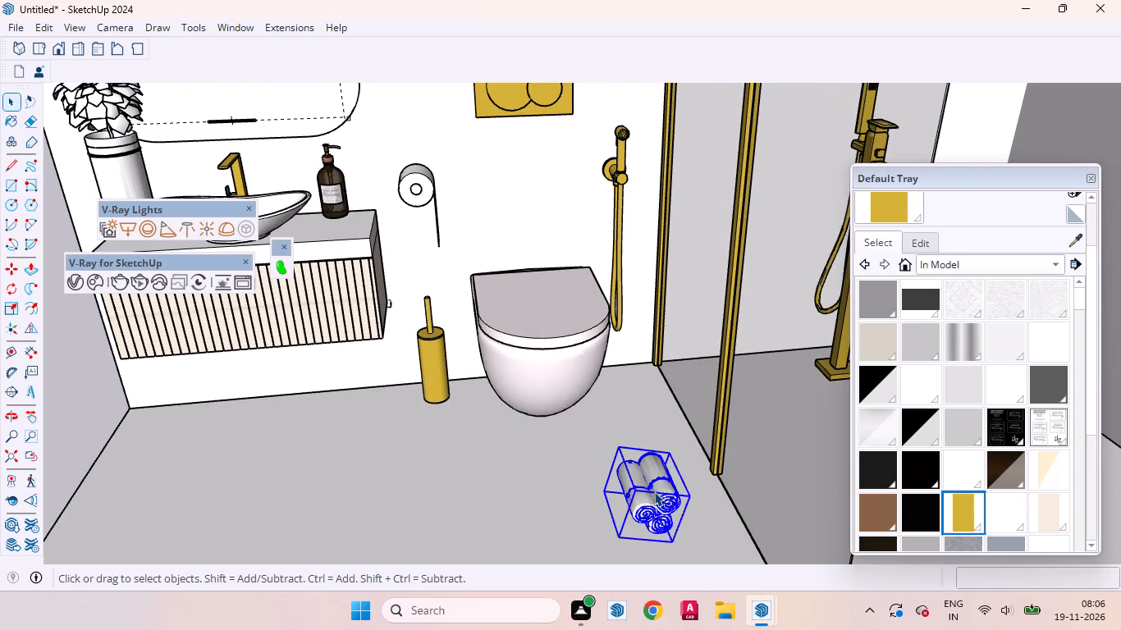
key(Delete)
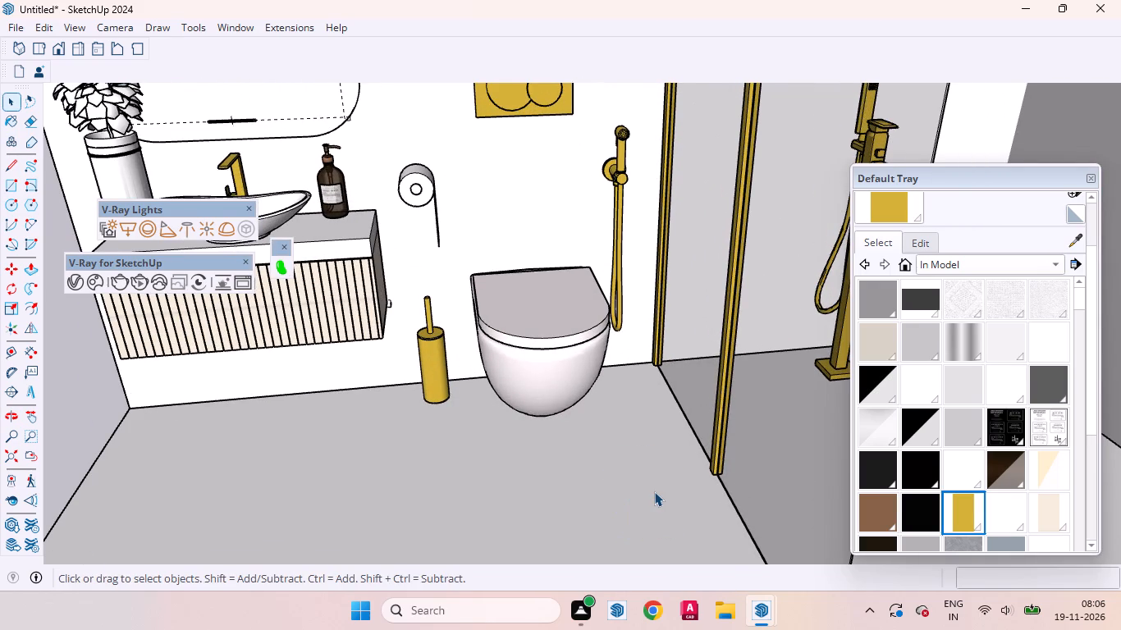
Open the group holding the tiled display wall beside the bathroom and delete the wall panels together with their sample fittings.
scroll(685, 477, down, 2)
scroll(691, 465, up, 1)
scroll(693, 459, down, 17)
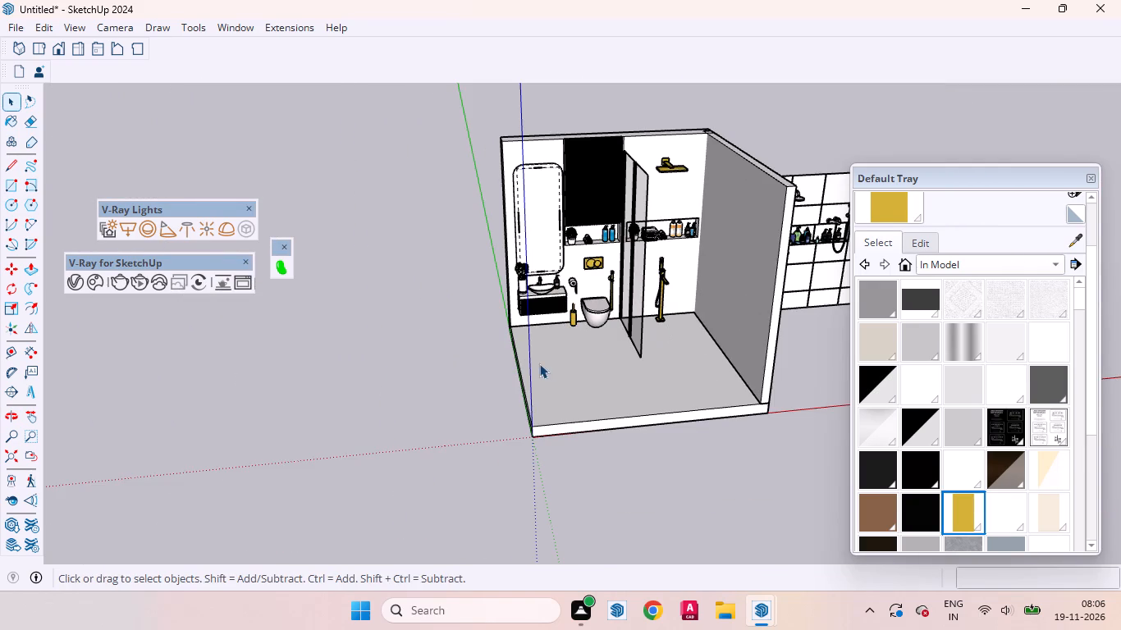
scroll(532, 363, up, 3)
scroll(494, 363, down, 4)
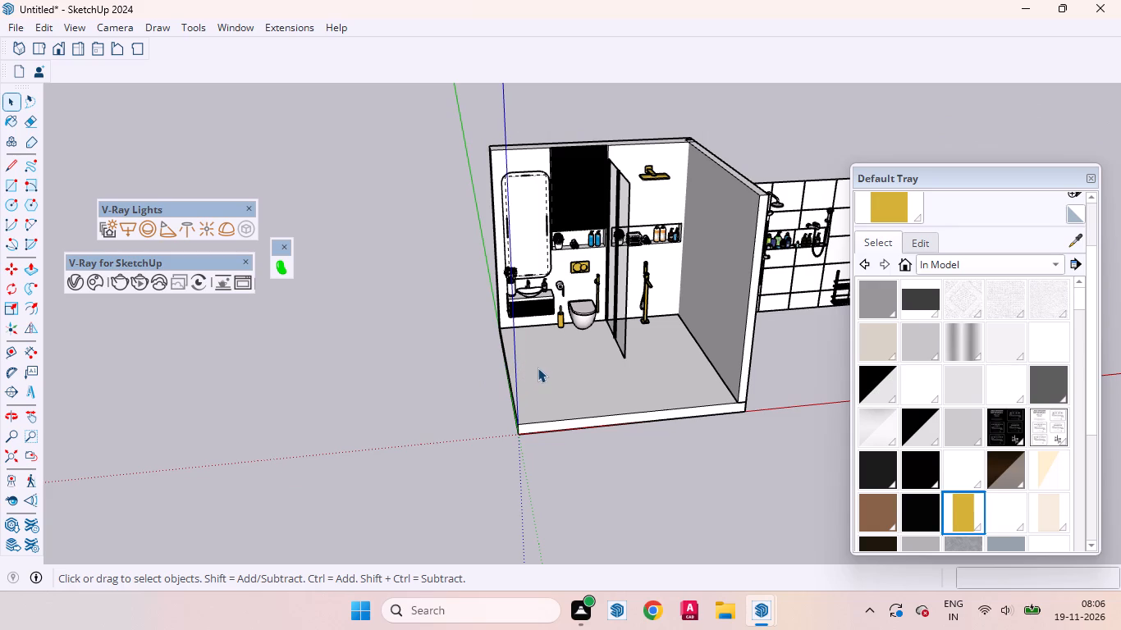
scroll(536, 361, down, 4)
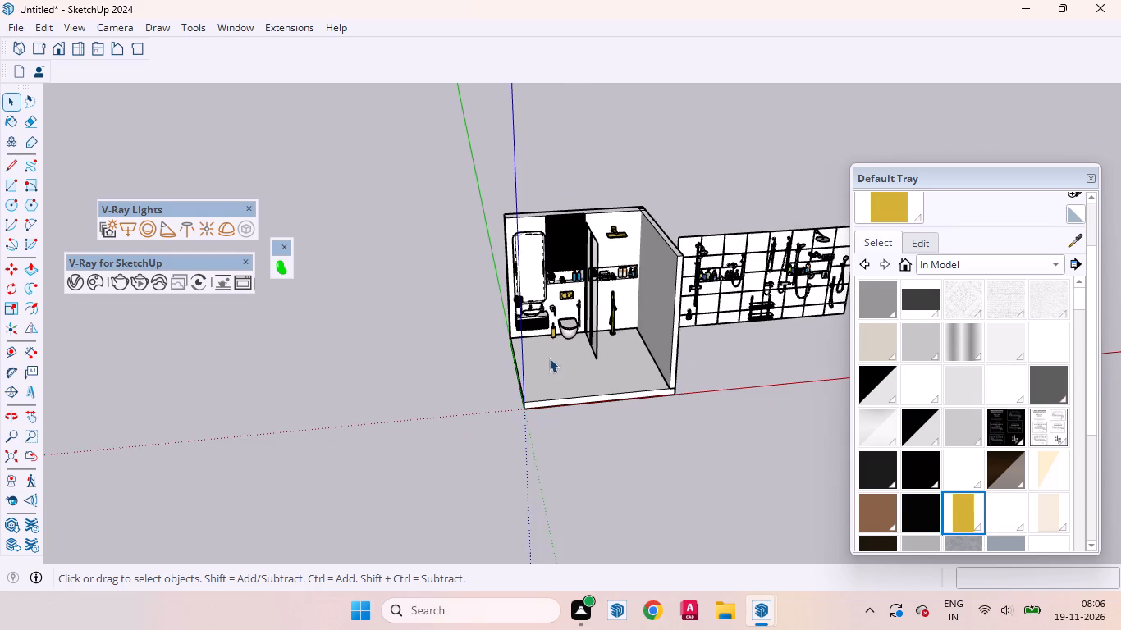
scroll(680, 311, up, 3)
scroll(562, 331, down, 7)
middle_drag(652, 339, 597, 280)
drag(763, 356, 599, 233)
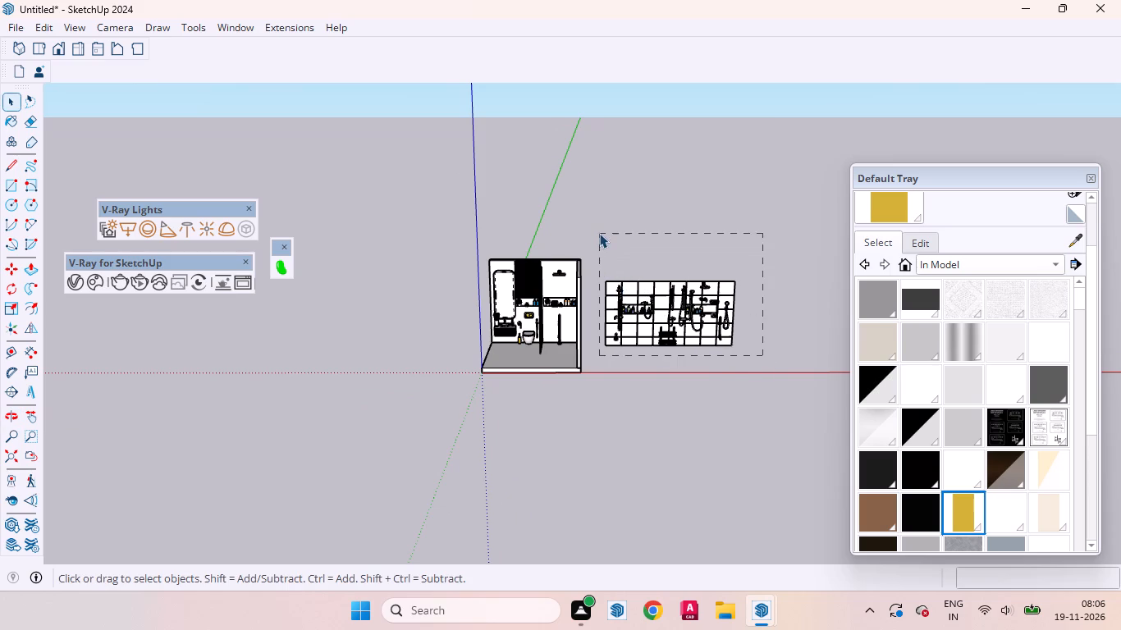
drag(599, 233, 598, 233)
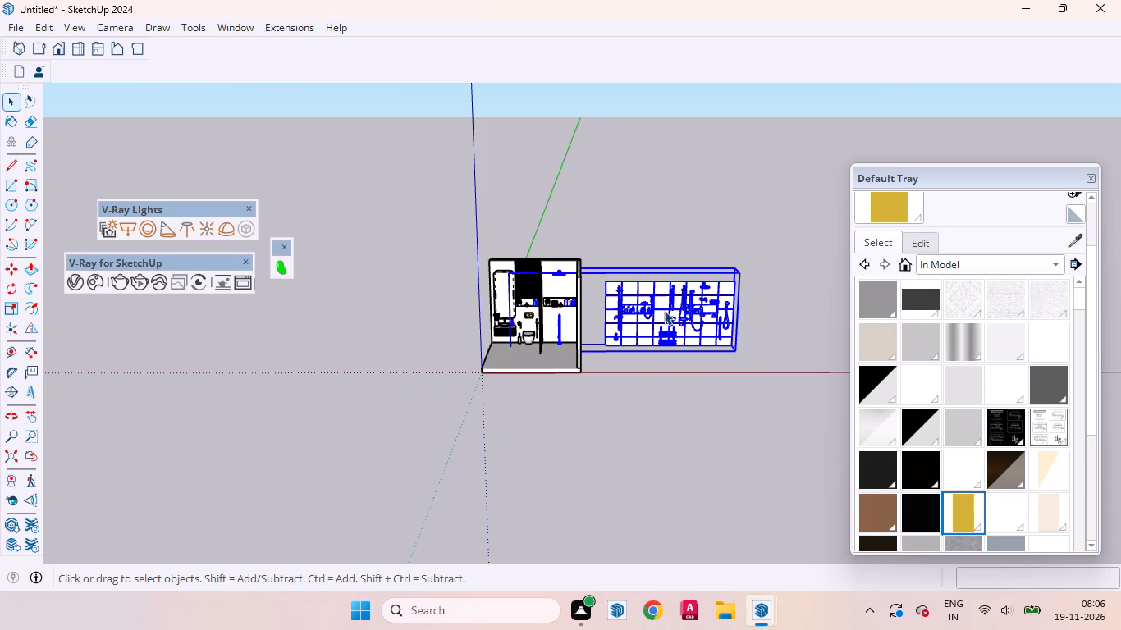
triple_click(661, 308)
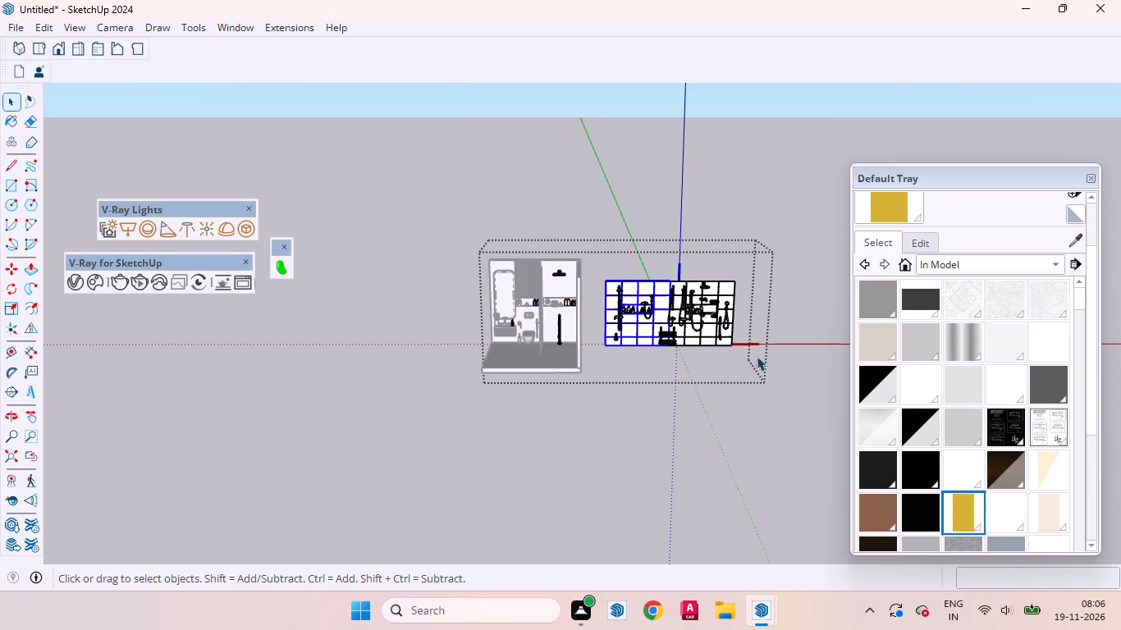
drag(782, 358, 598, 243)
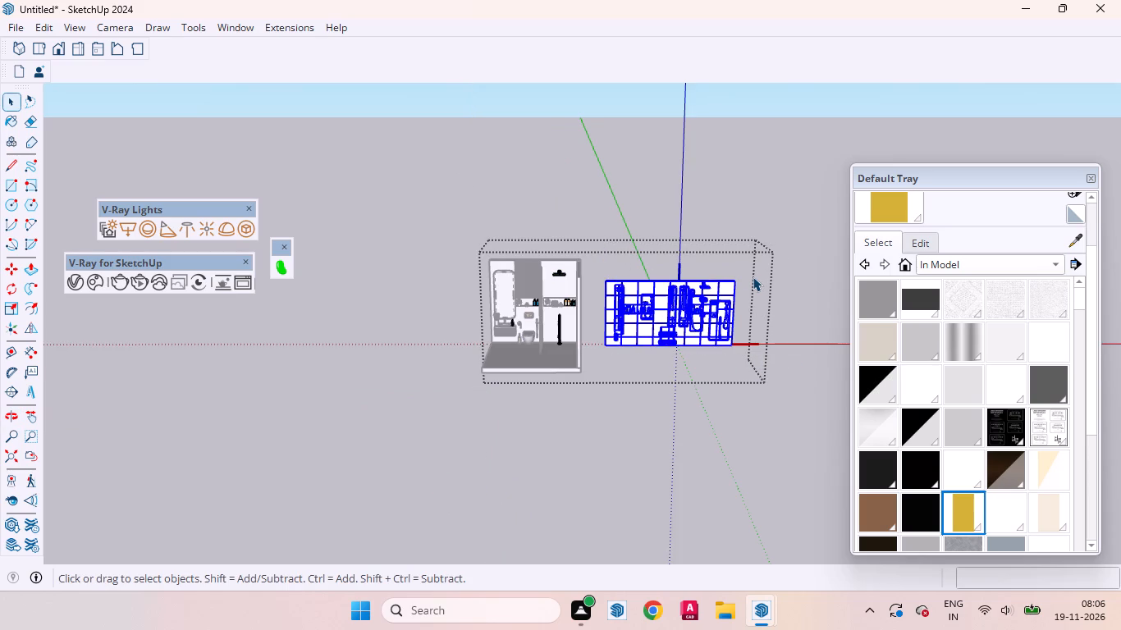
key(Delete)
key(Delete)
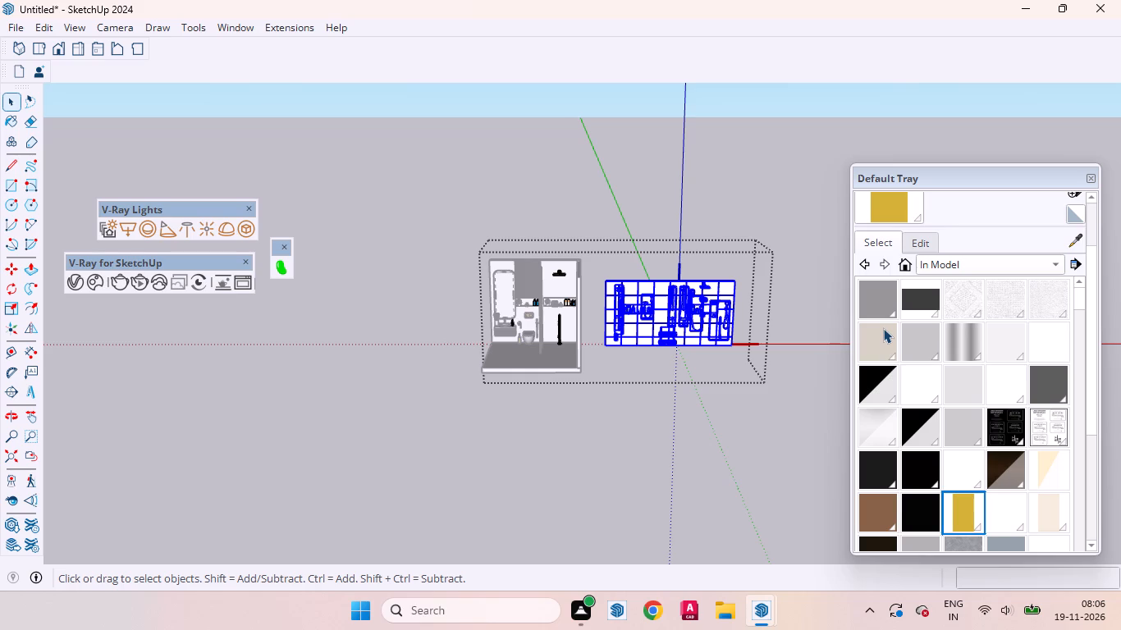